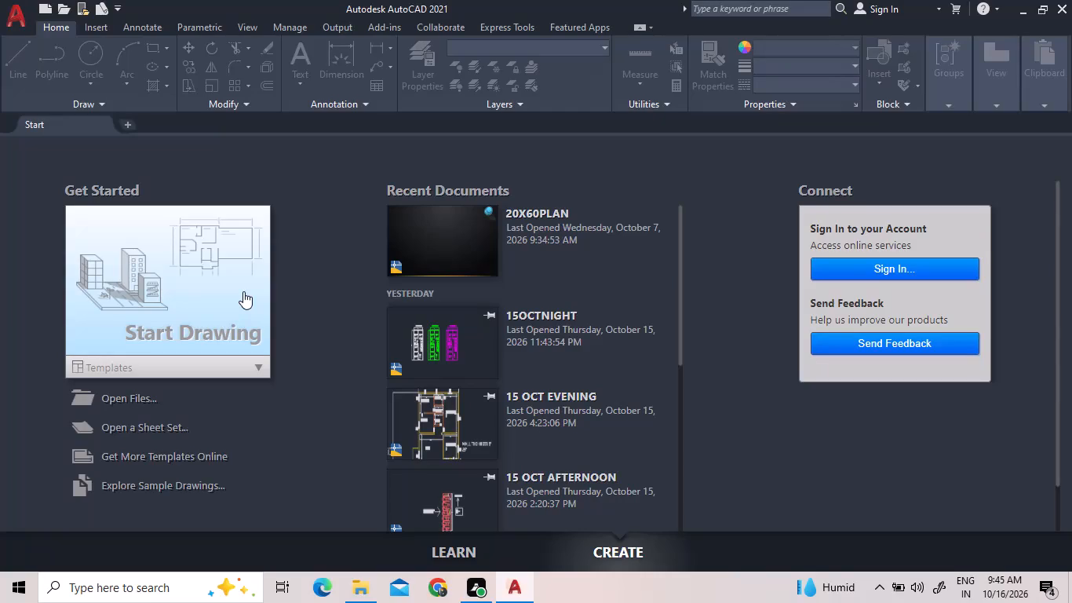
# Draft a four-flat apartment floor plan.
# Start a new blank drawing.
pyautogui.click(243, 291)
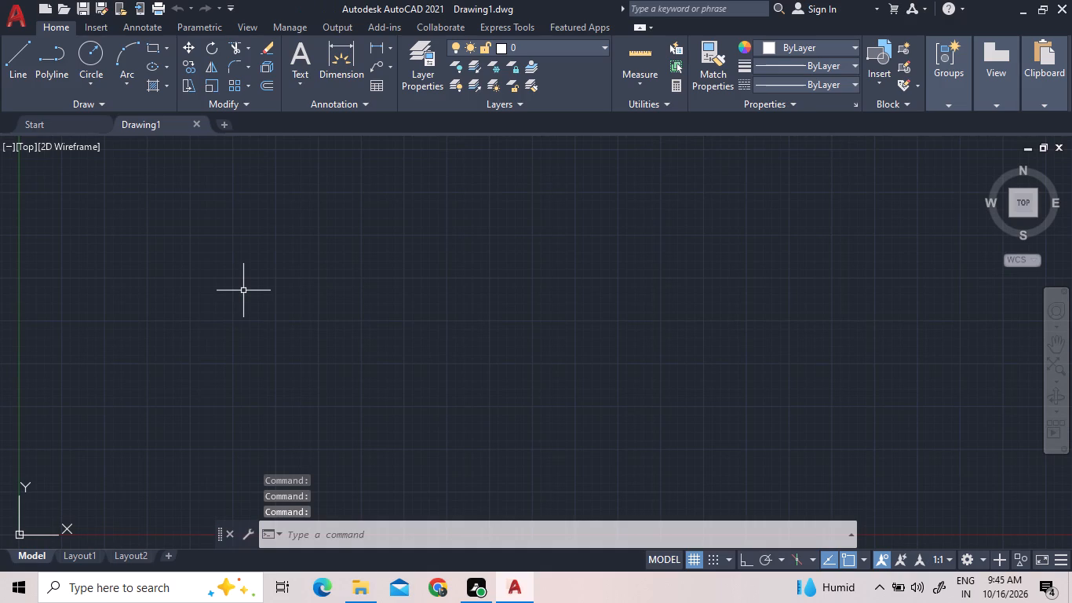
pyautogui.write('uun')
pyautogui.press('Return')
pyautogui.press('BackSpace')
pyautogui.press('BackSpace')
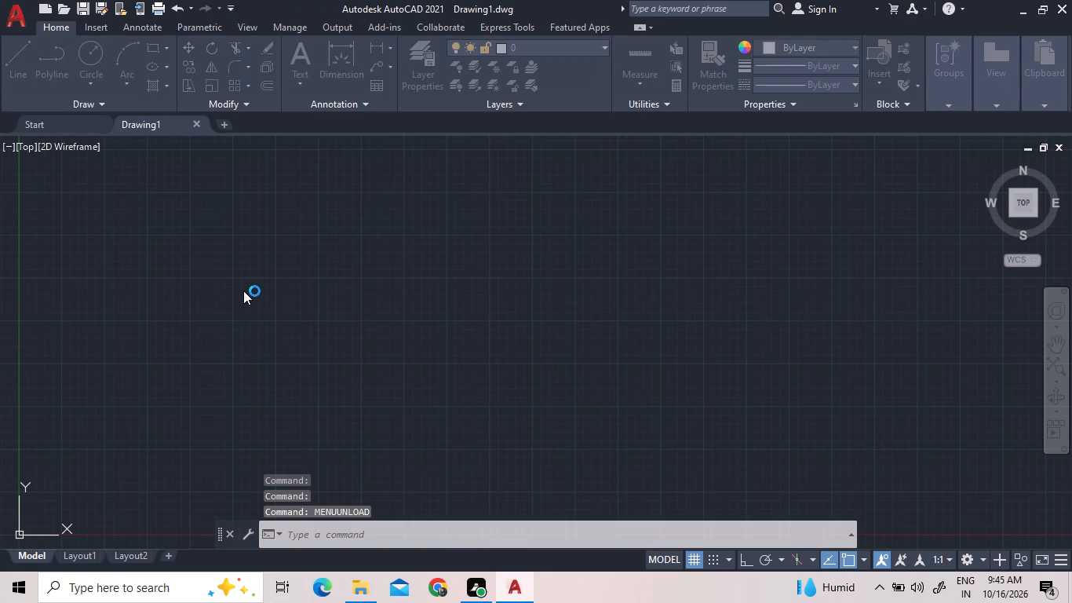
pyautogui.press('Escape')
# Turn on command history logging with LOGFILEON.
pyautogui.write('log')
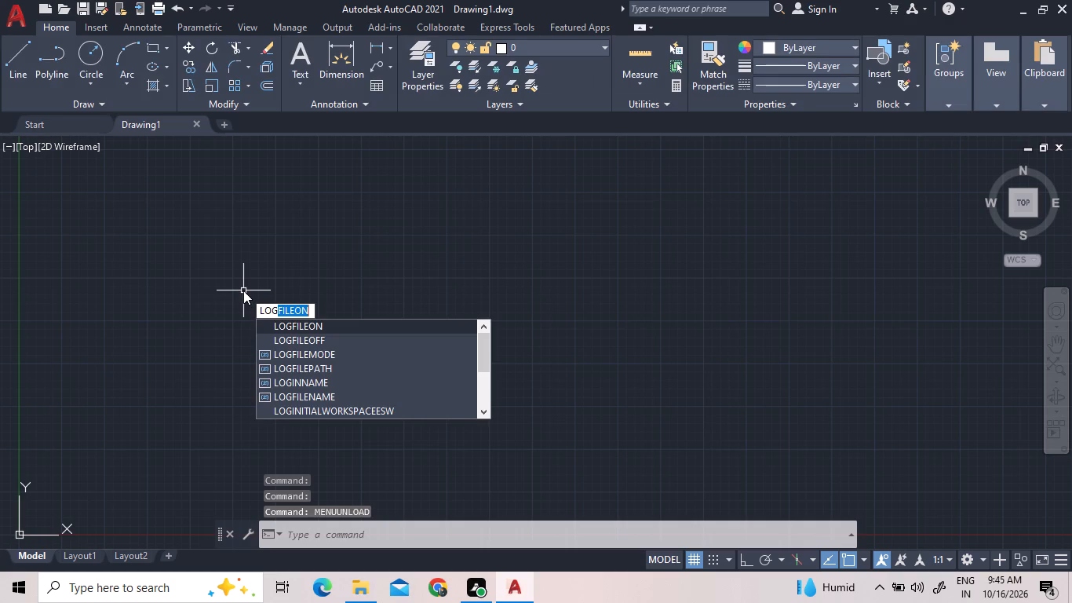
pyautogui.press('Return')
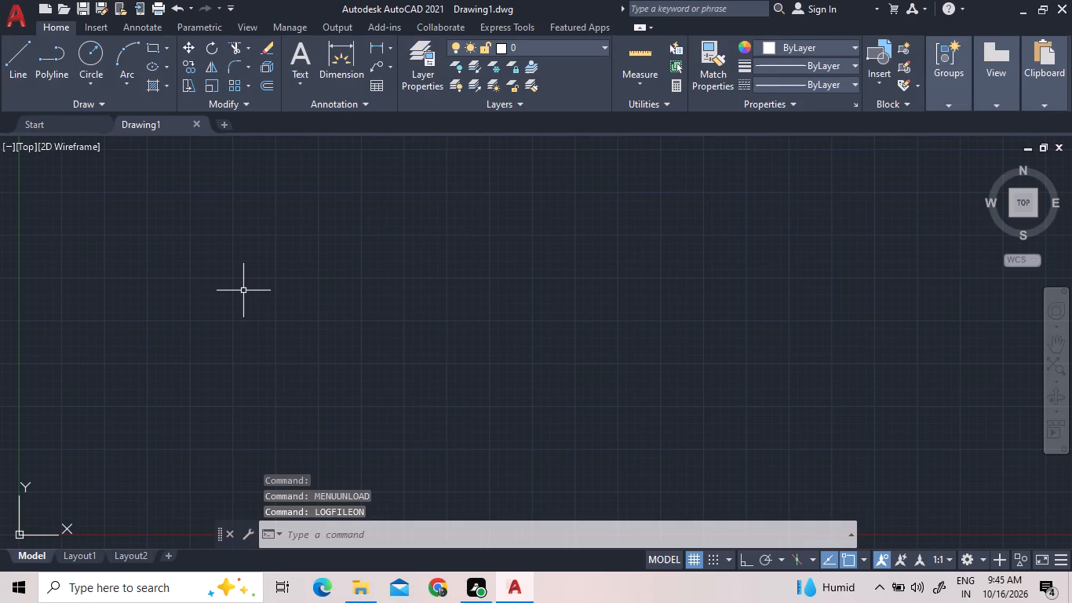
pyautogui.write('logf')
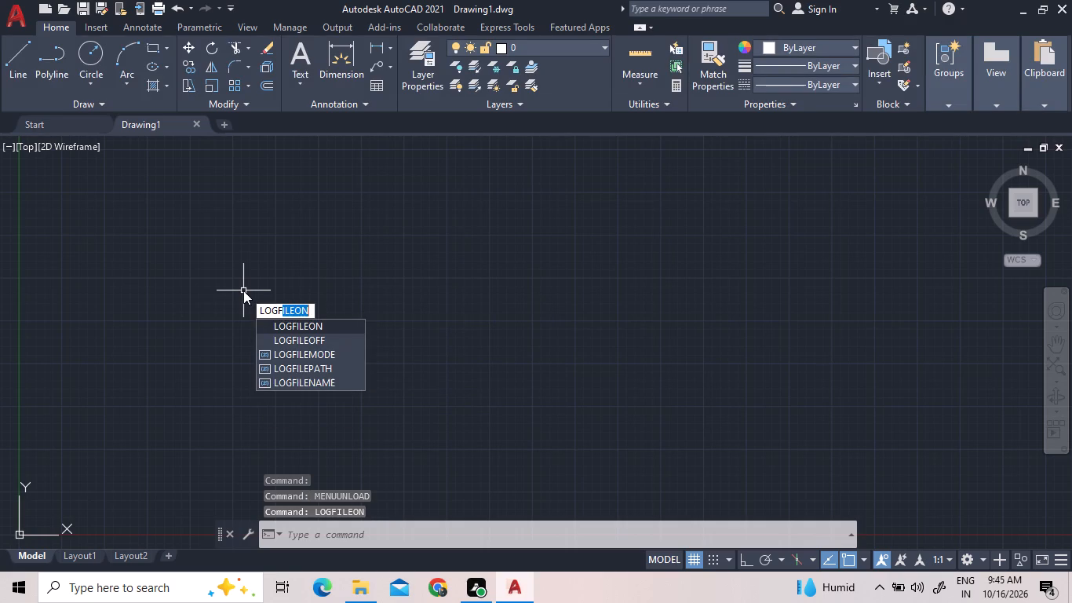
pyautogui.press('Return')
# Configure the drawing units to length precision 0 and an insertion scale in millimeters.
pyautogui.write('un')
pyautogui.press('Return')
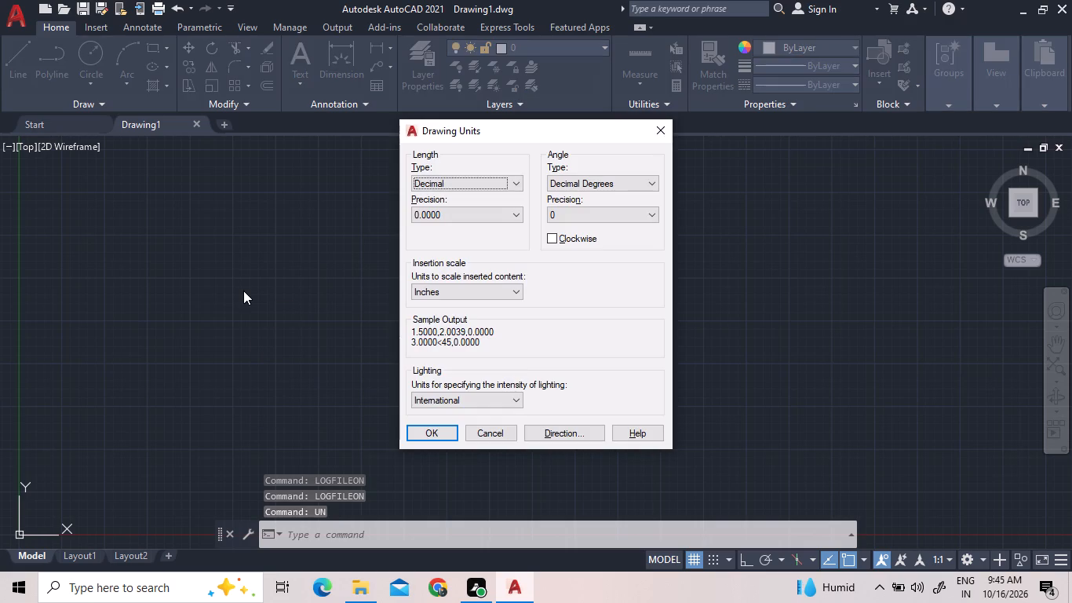
pyautogui.click(438, 214)
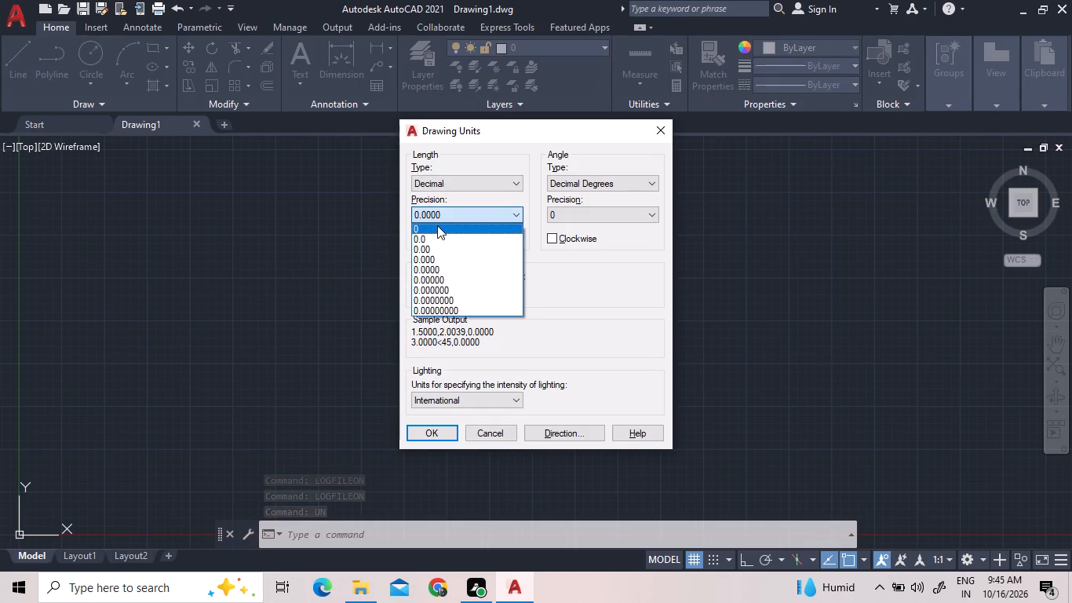
pyautogui.click(437, 225)
pyautogui.click(458, 294)
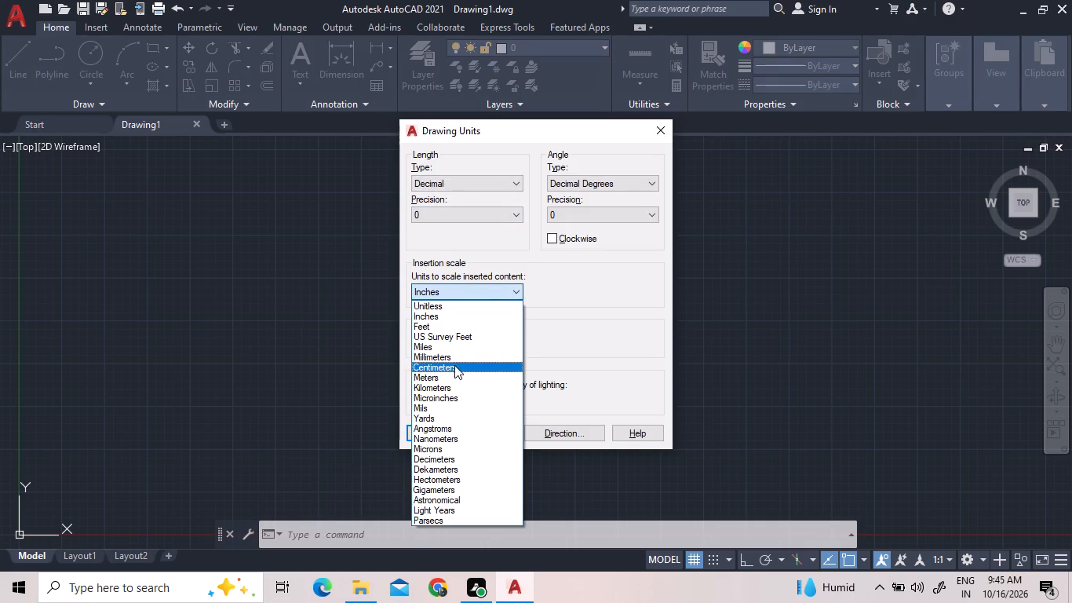
pyautogui.click(454, 359)
pyautogui.click(432, 426)
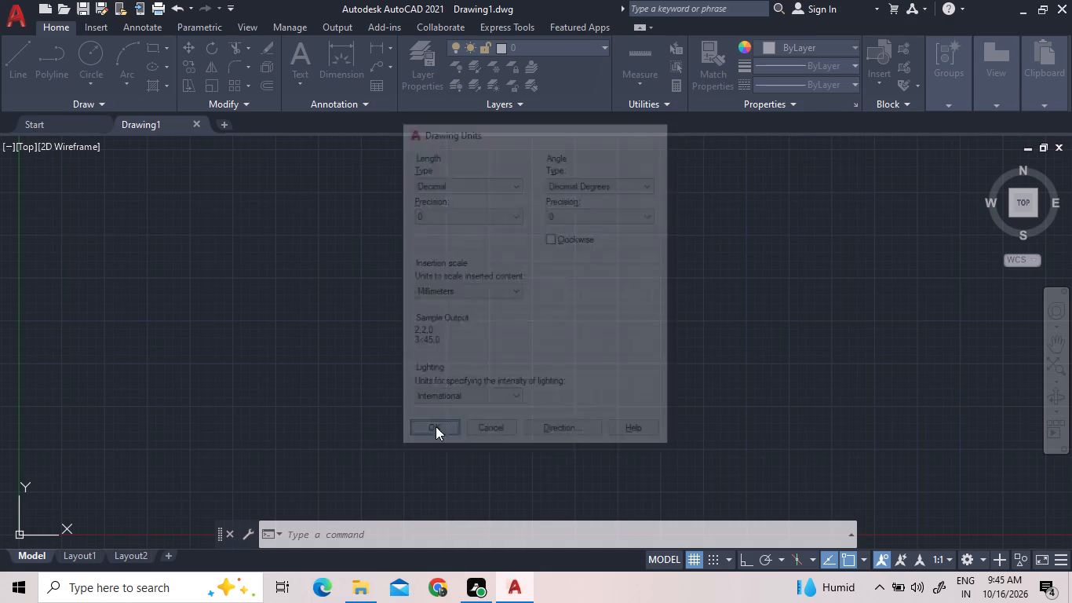
# Open the Standard dimension style for modification and set its linear dimension precision to 0.
pyautogui.press('d')
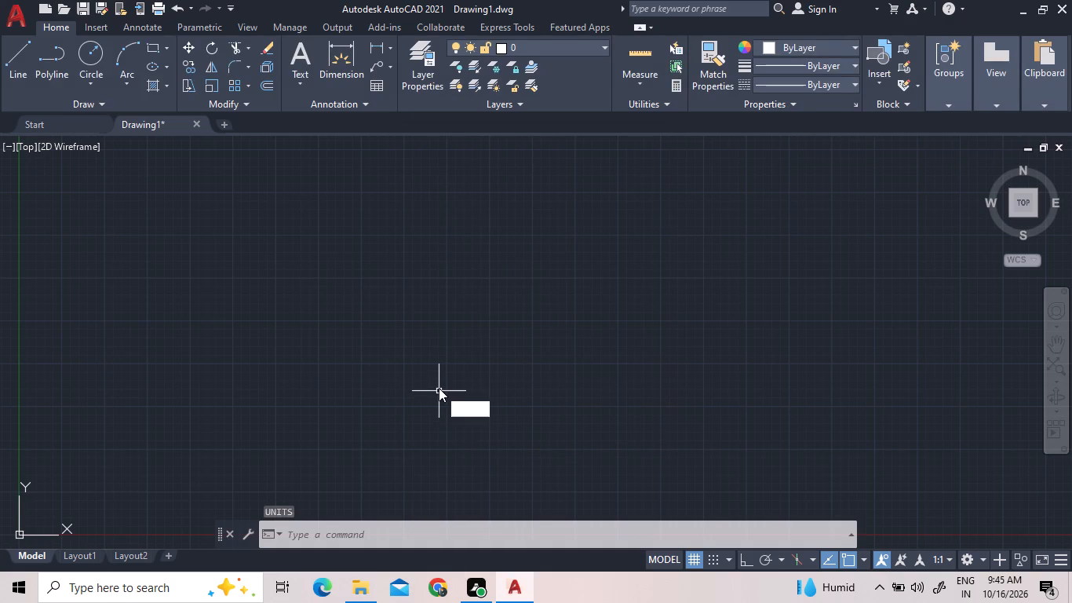
pyautogui.press('i')
pyautogui.press('m')
pyautogui.write('s')
pyautogui.press('space')
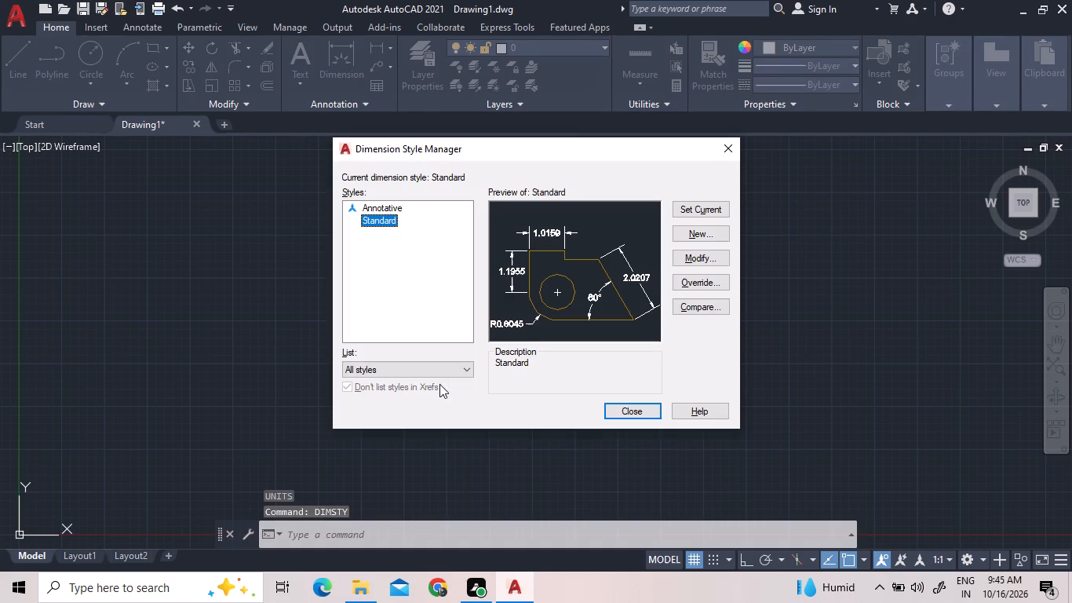
pyautogui.click(691, 258)
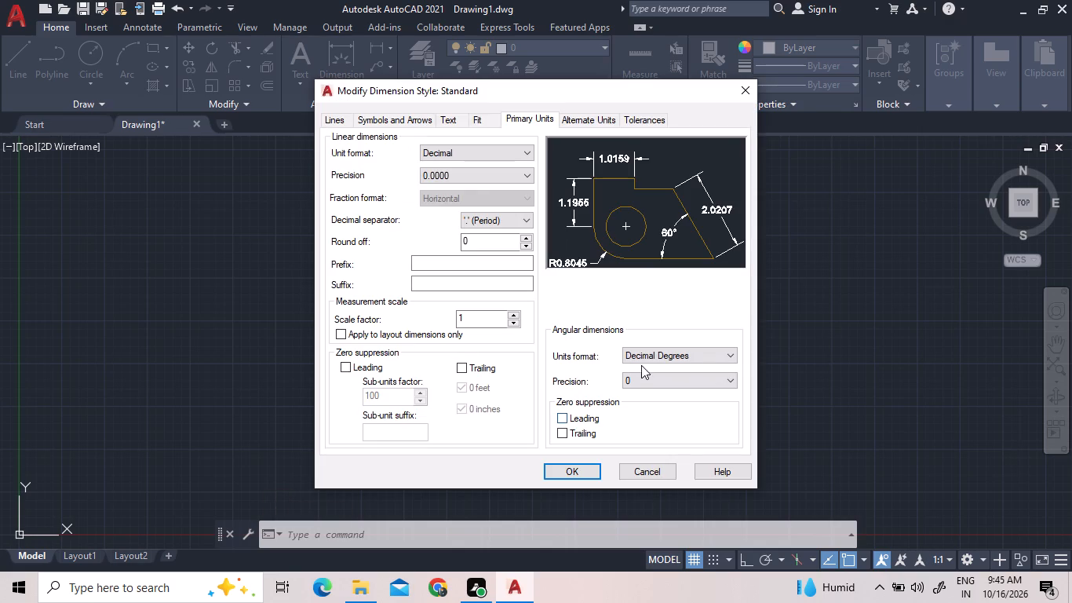
pyautogui.click(461, 177)
pyautogui.click(458, 193)
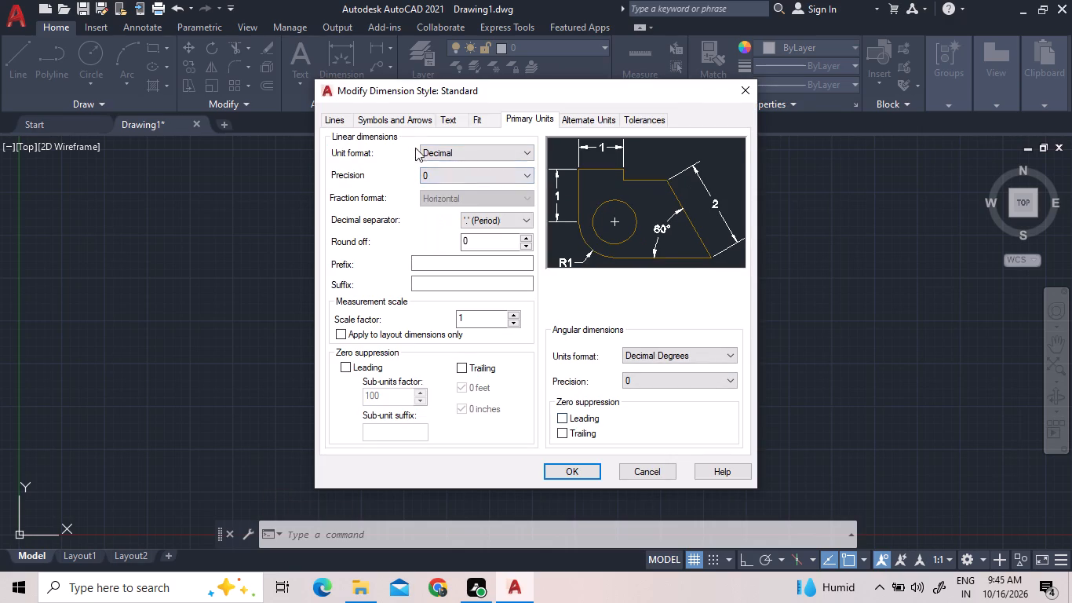
# Set the Standard dimension style's baseline spacing to 5 and its arrow size to 4.
pyautogui.click(333, 122)
pyautogui.tripleClick(508, 245)
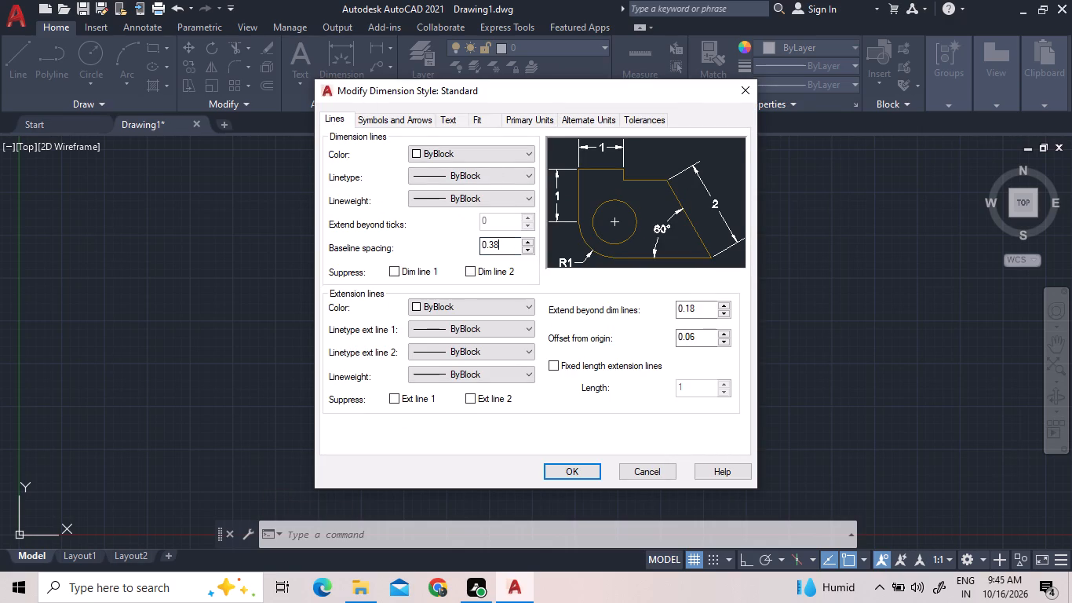
pyautogui.tripleClick(508, 245)
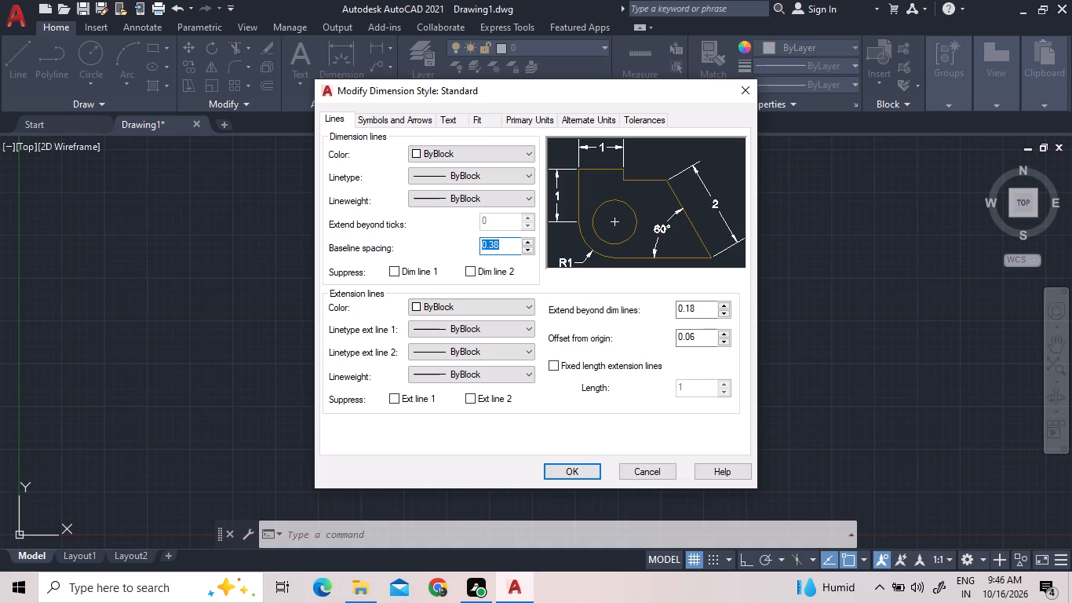
pyautogui.press('5')
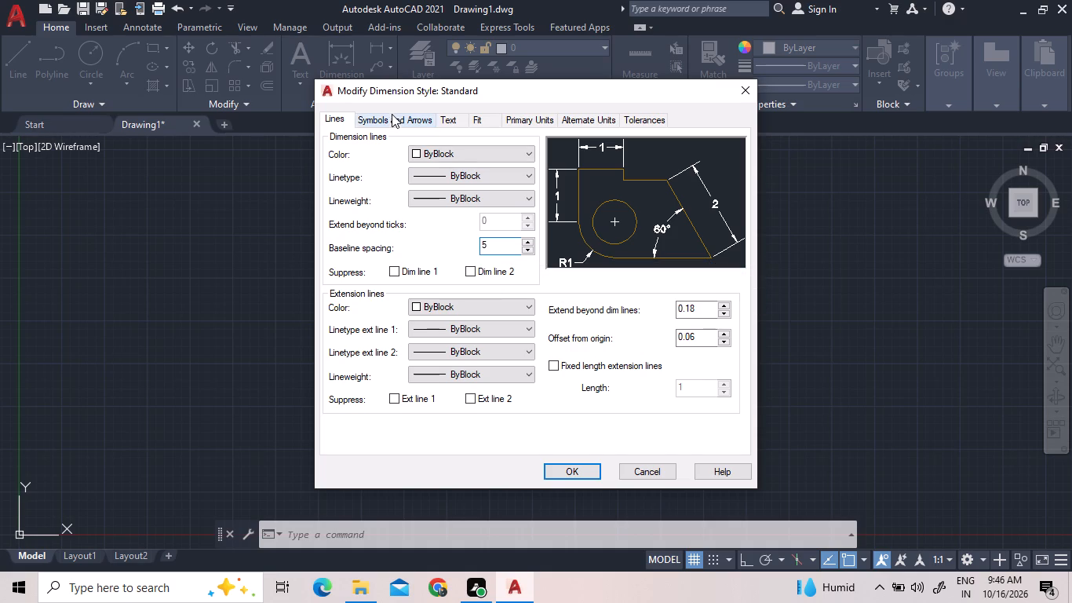
pyautogui.click(392, 115)
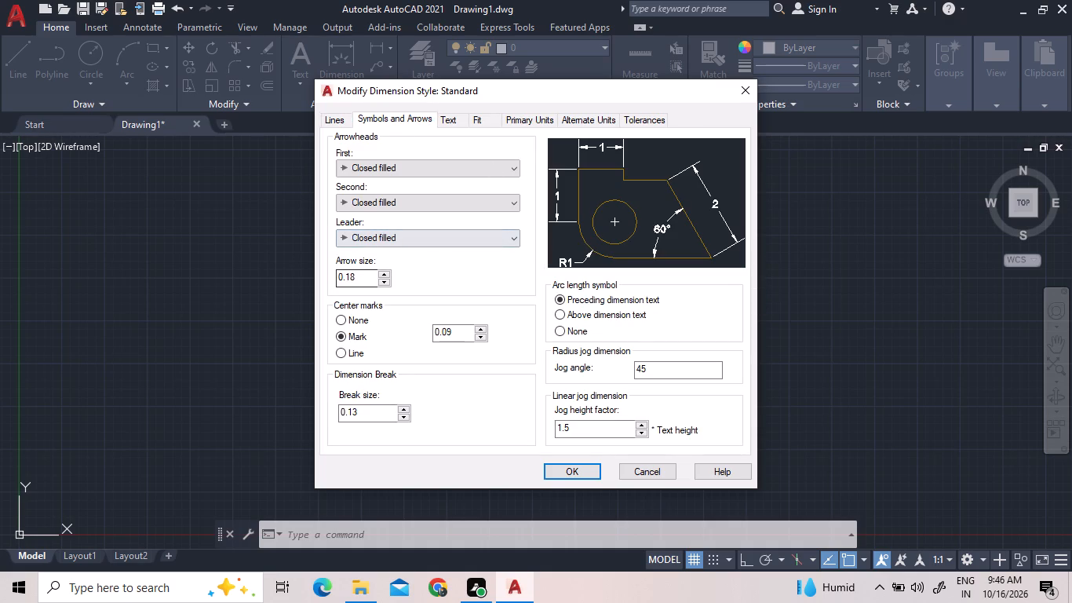
pyautogui.doubleClick(359, 276)
pyautogui.press('4')
# Set the Standard dimension style's text height to 3, then save the style and close the Dimension Style Manager.
pyautogui.click(453, 121)
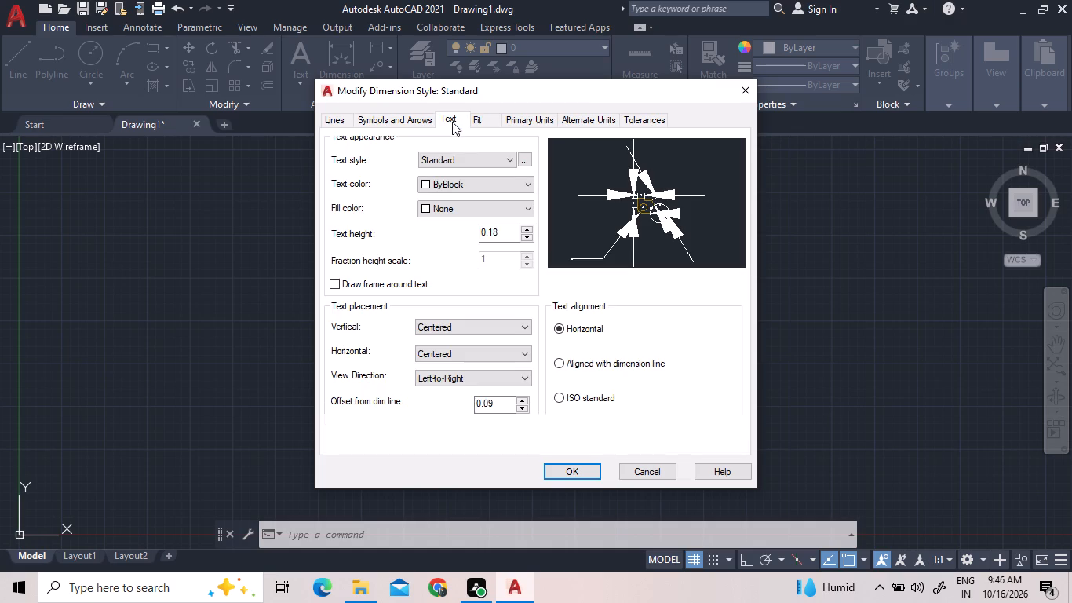
pyautogui.doubleClick(500, 237)
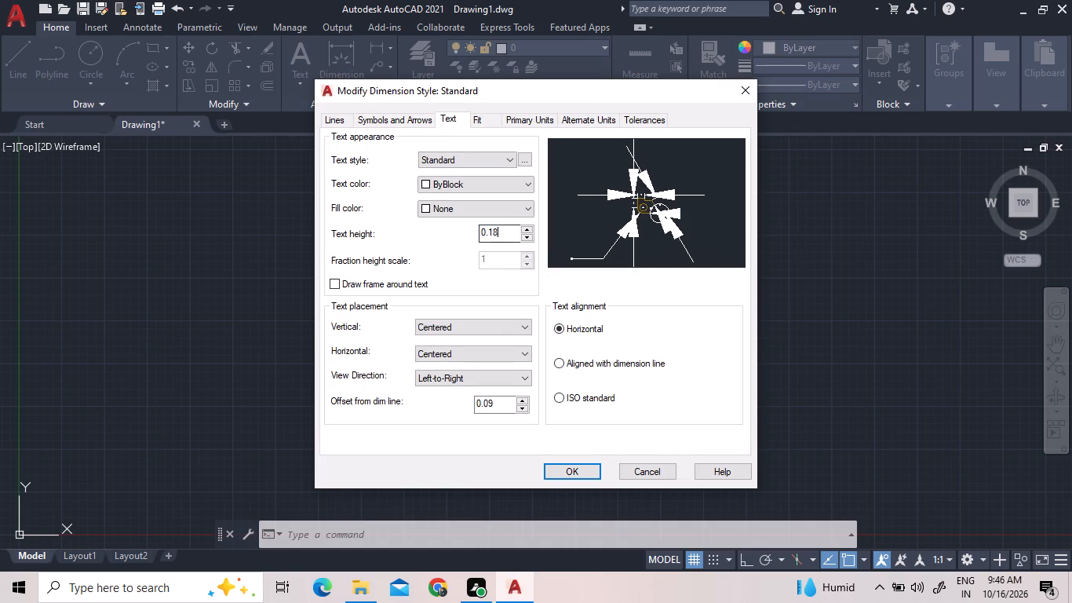
pyautogui.press('3')
pyautogui.press('Return')
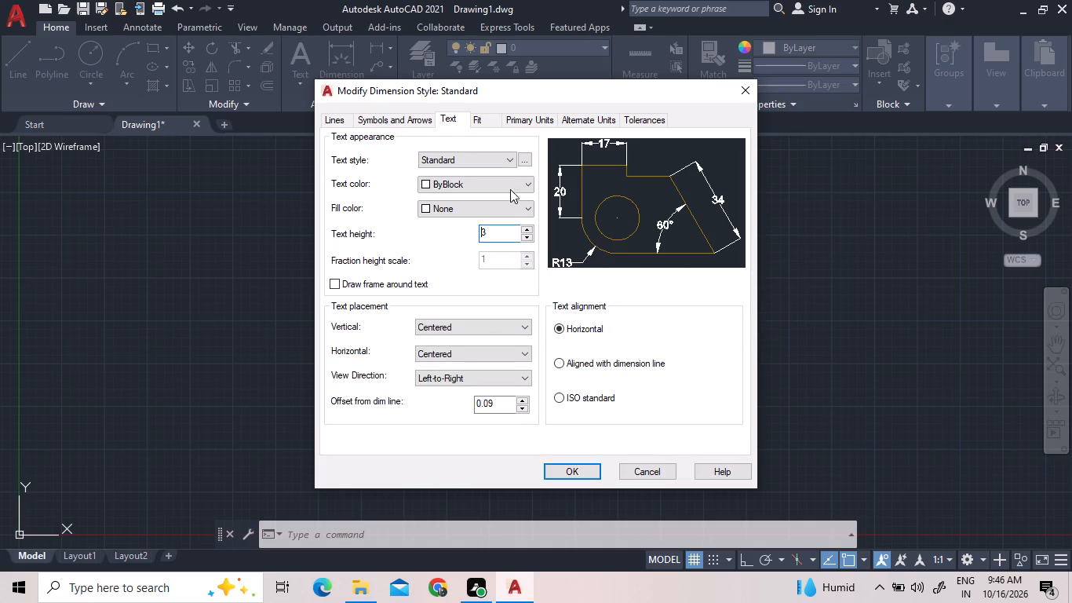
pyautogui.click(487, 122)
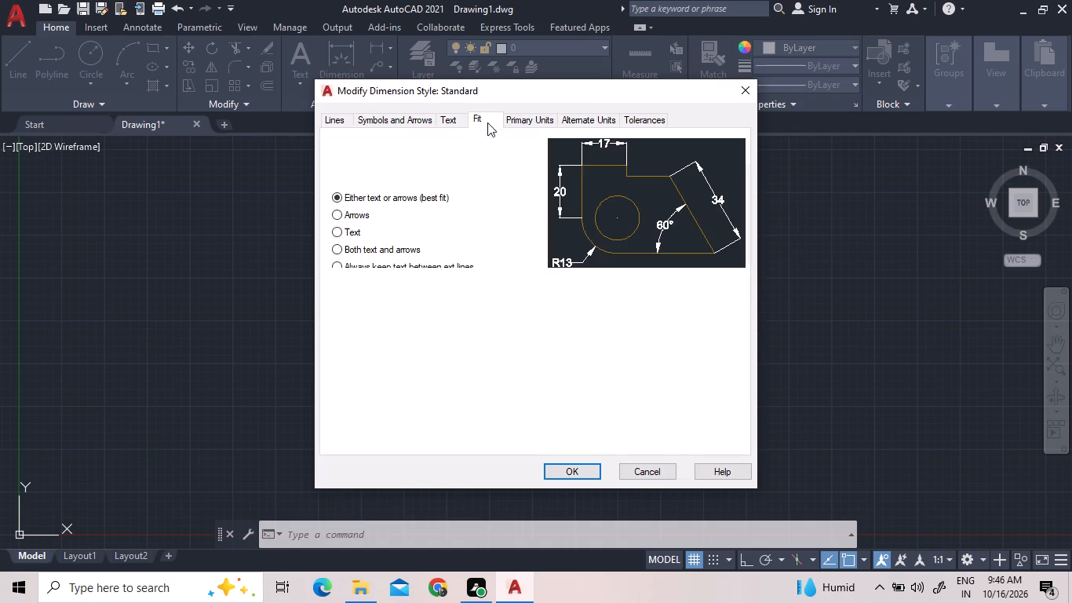
pyautogui.click(530, 122)
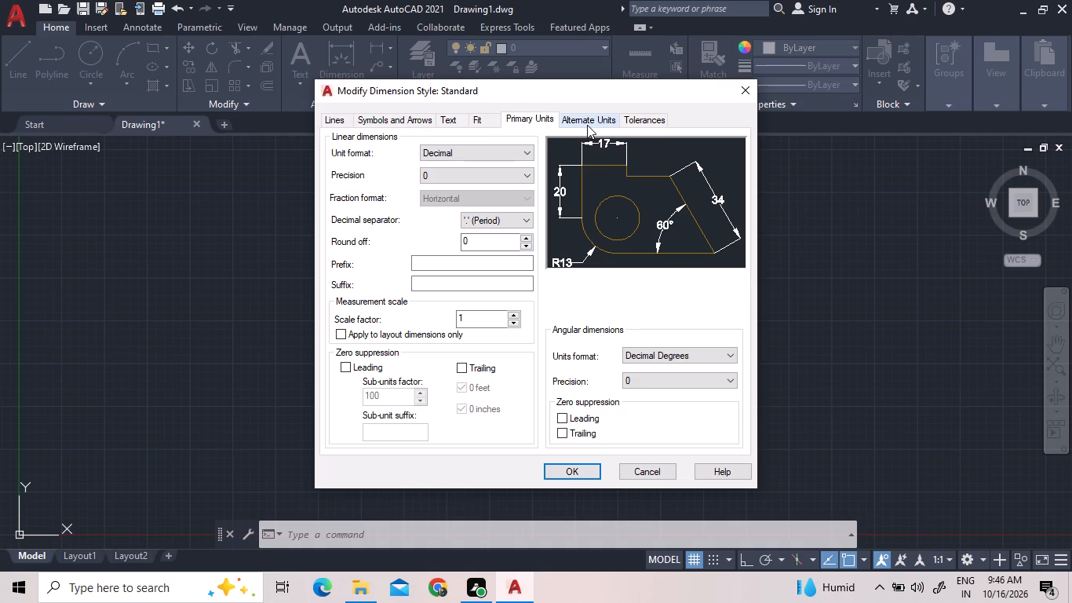
pyautogui.click(587, 125)
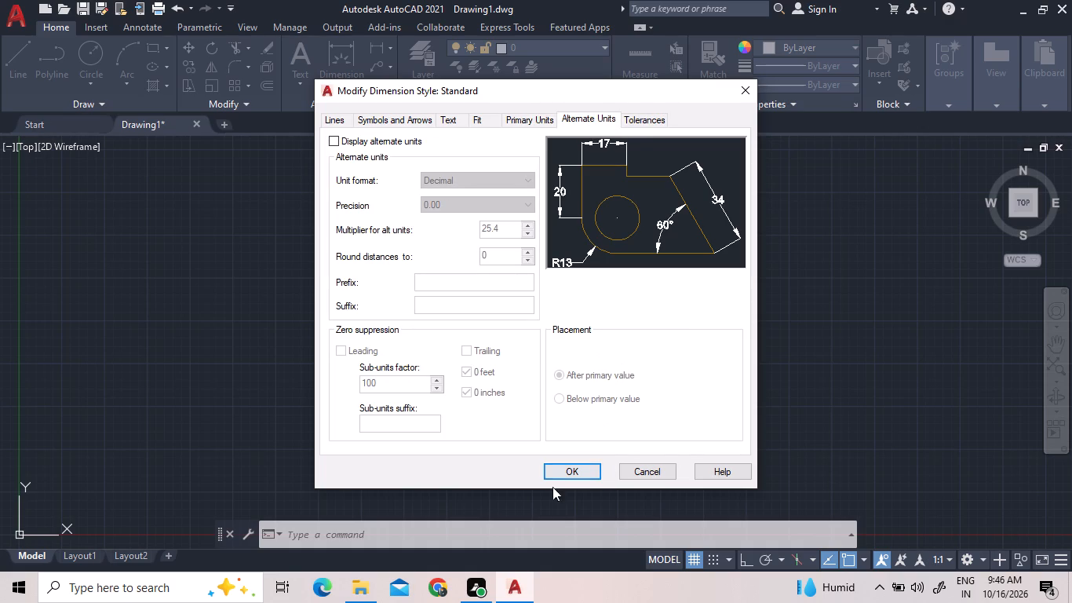
pyautogui.click(574, 471)
pyautogui.click(618, 415)
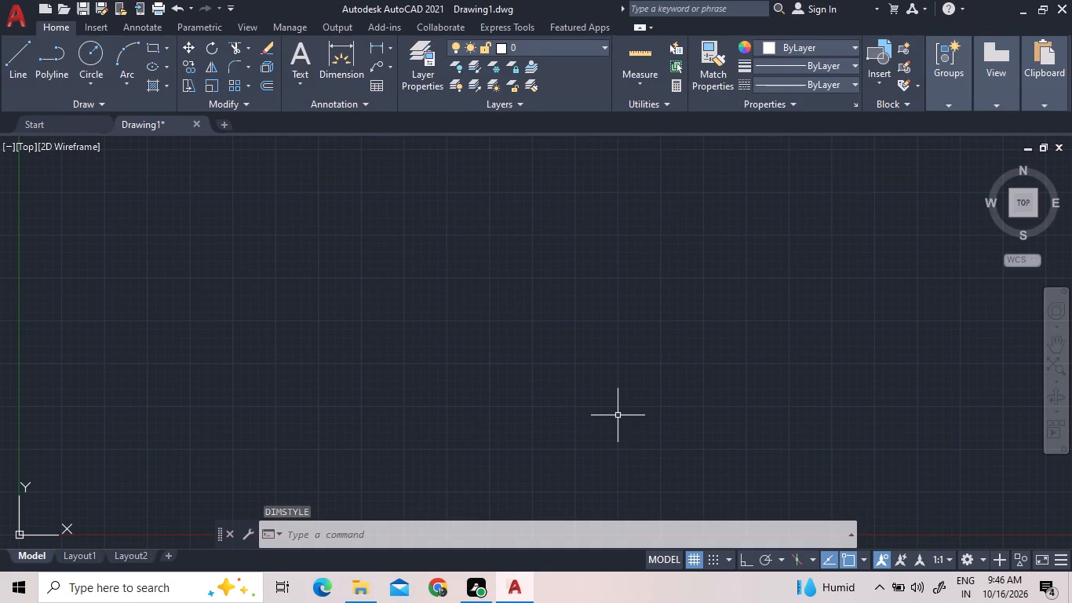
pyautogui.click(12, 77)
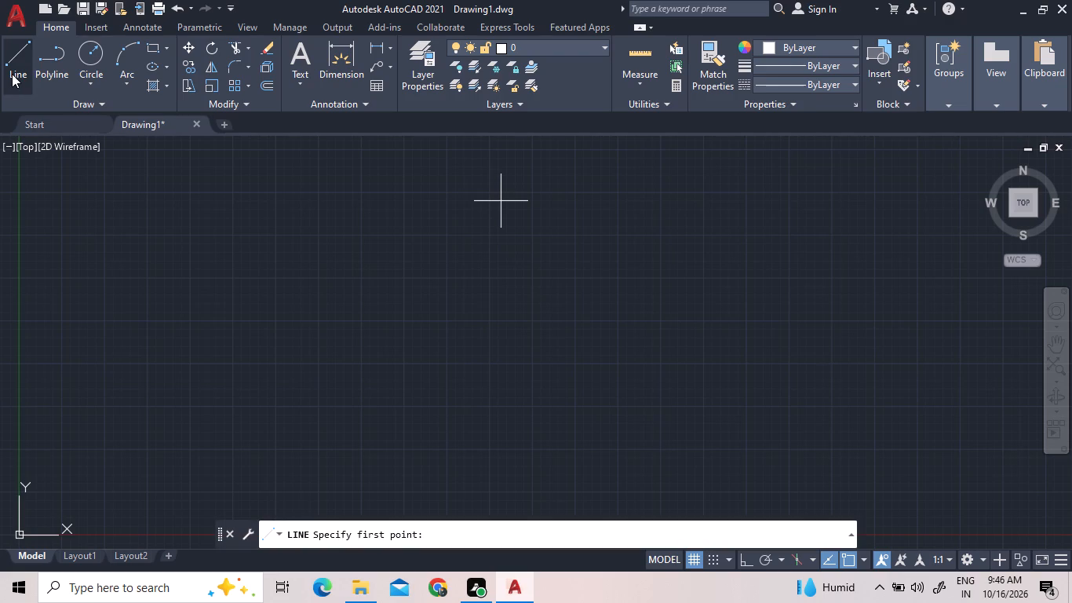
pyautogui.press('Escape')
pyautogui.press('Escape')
# Draw a rectangle with length 17.88 and width 20.44, extending up and to the right of its first corner.
pyautogui.click(158, 48)
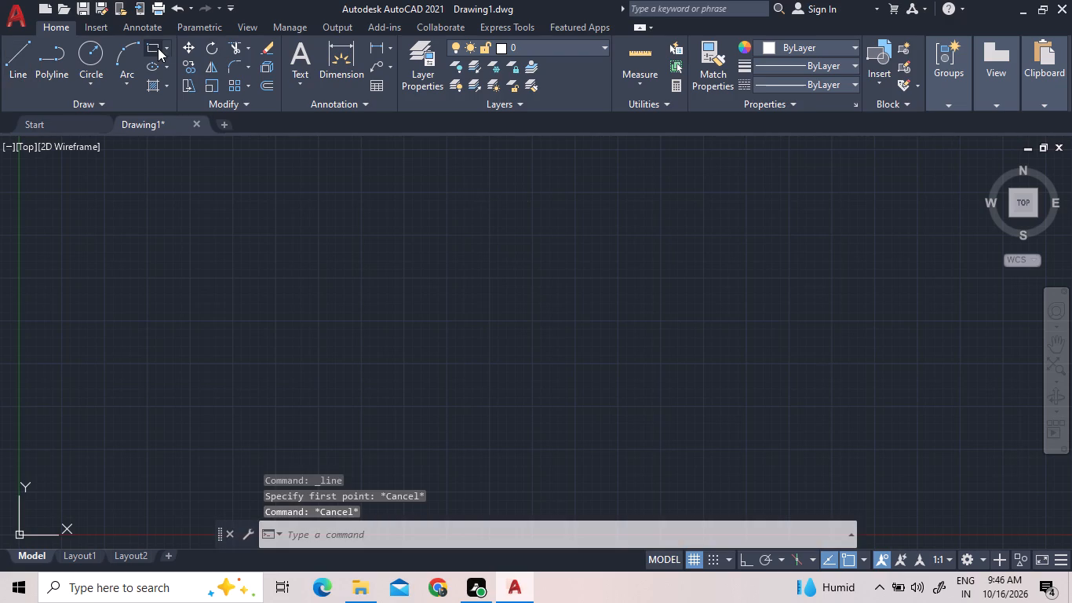
pyautogui.click(317, 242)
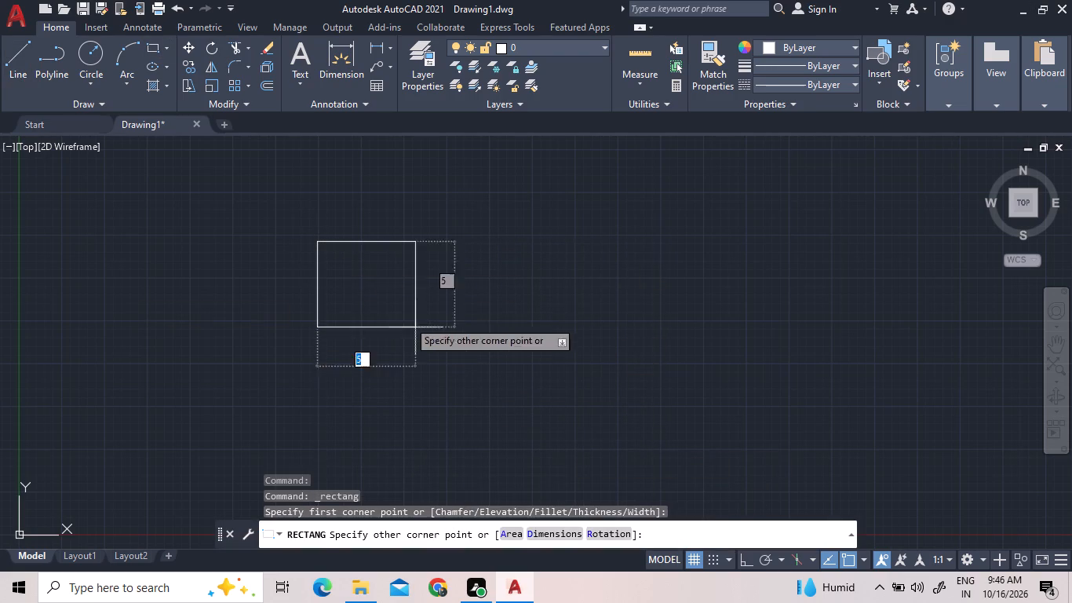
pyautogui.click(555, 534)
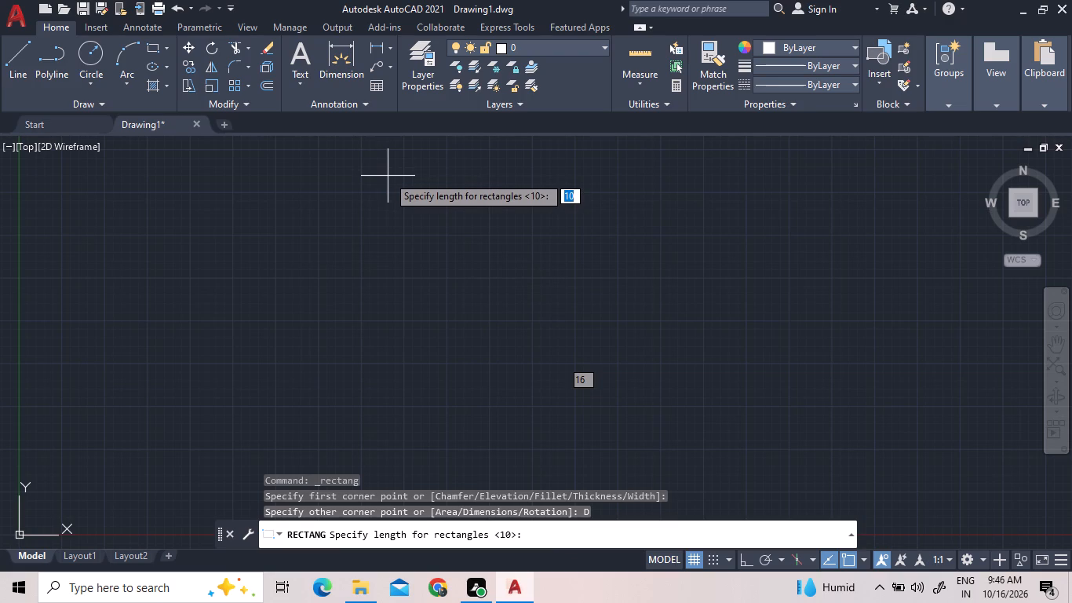
pyautogui.press('1')
pyautogui.press('7')
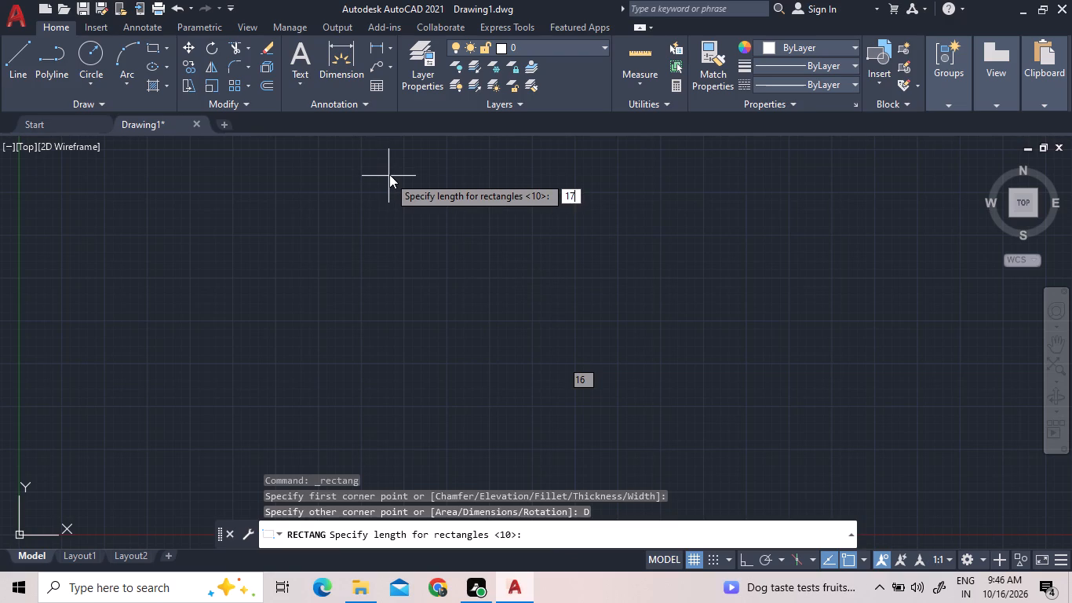
pyautogui.press('.')
pyautogui.press('8')
pyautogui.press('8')
pyautogui.press('Return')
pyautogui.write('20.44')
pyautogui.press('Return')
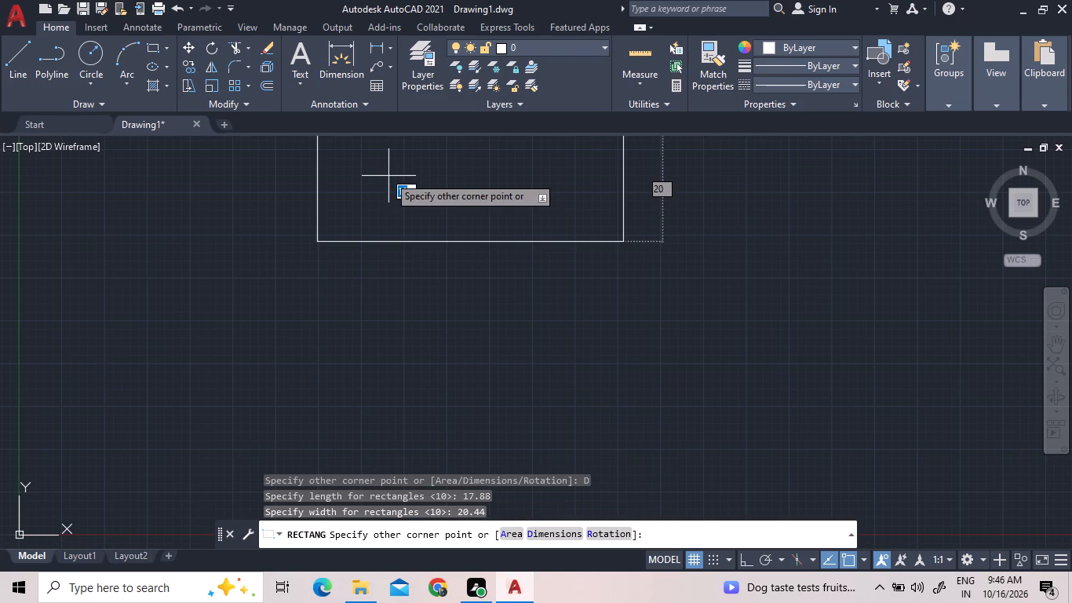
pyautogui.scroll(-2, 400, 232)
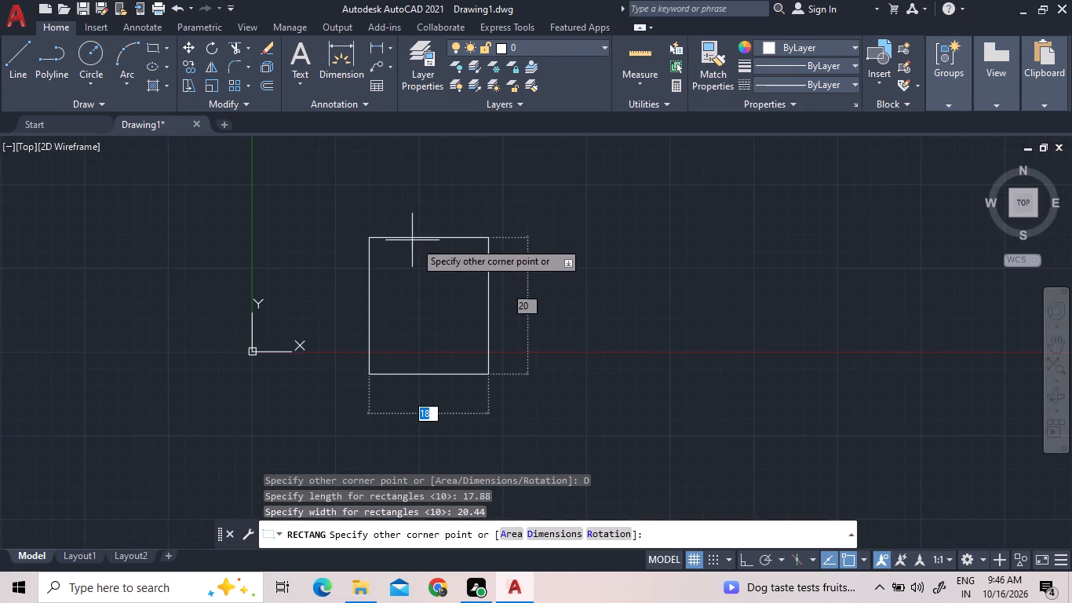
pyautogui.scroll(-2, 437, 248)
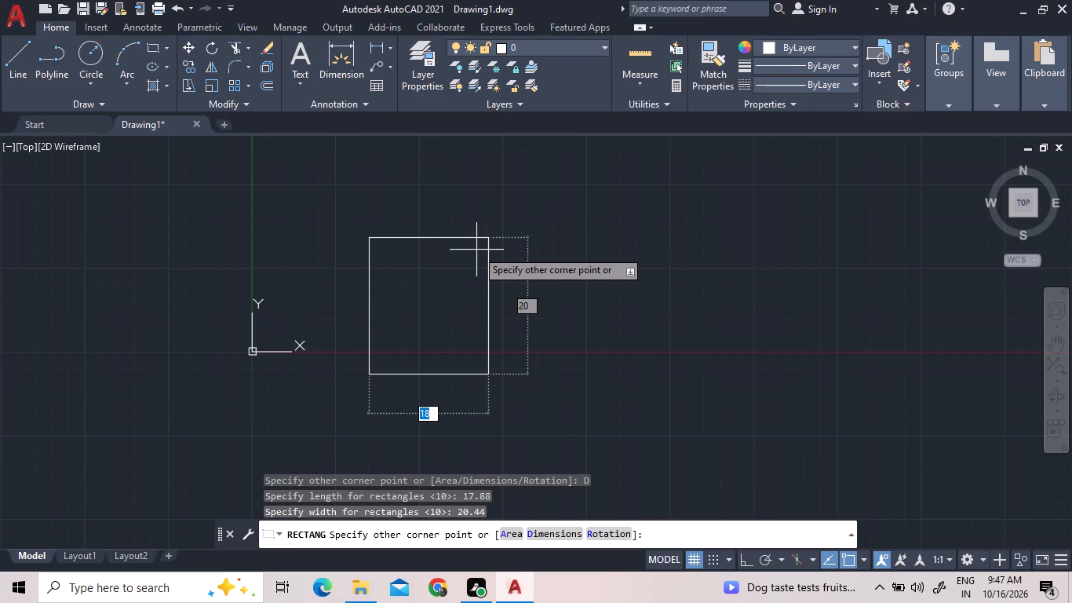
pyautogui.click(479, 250)
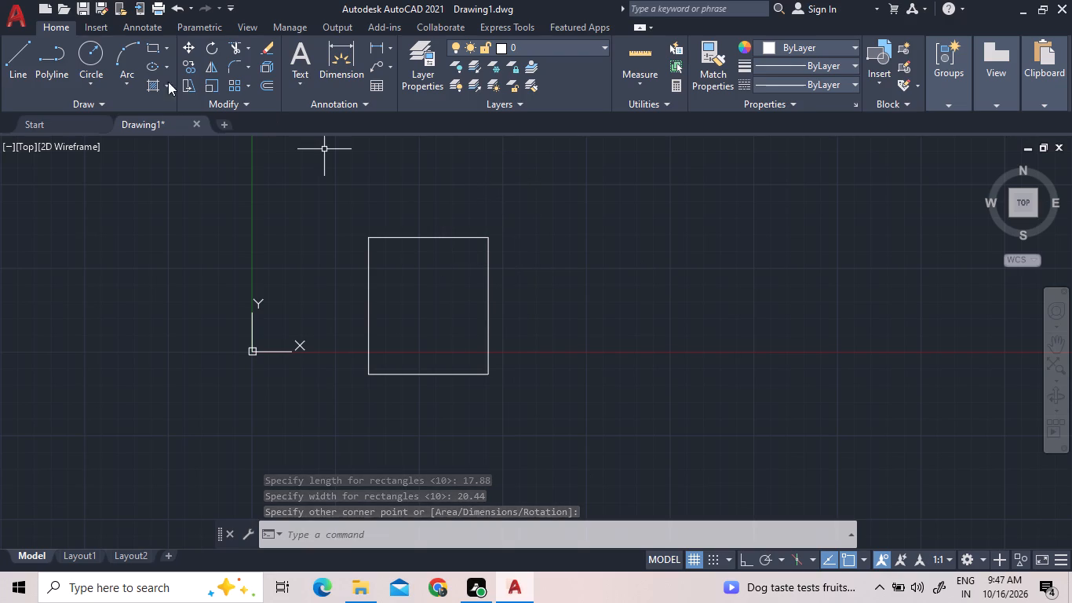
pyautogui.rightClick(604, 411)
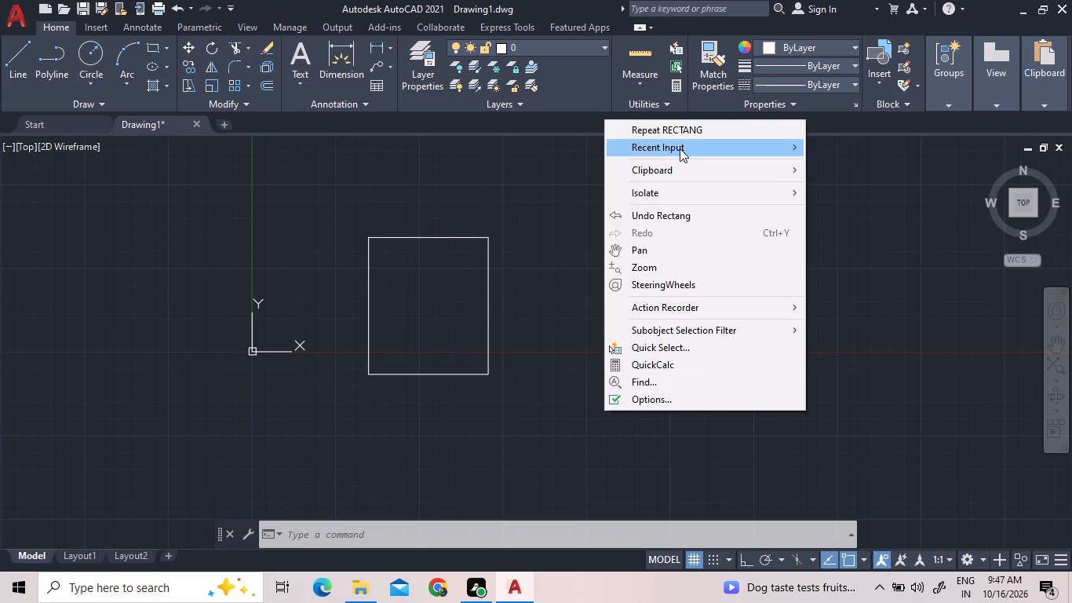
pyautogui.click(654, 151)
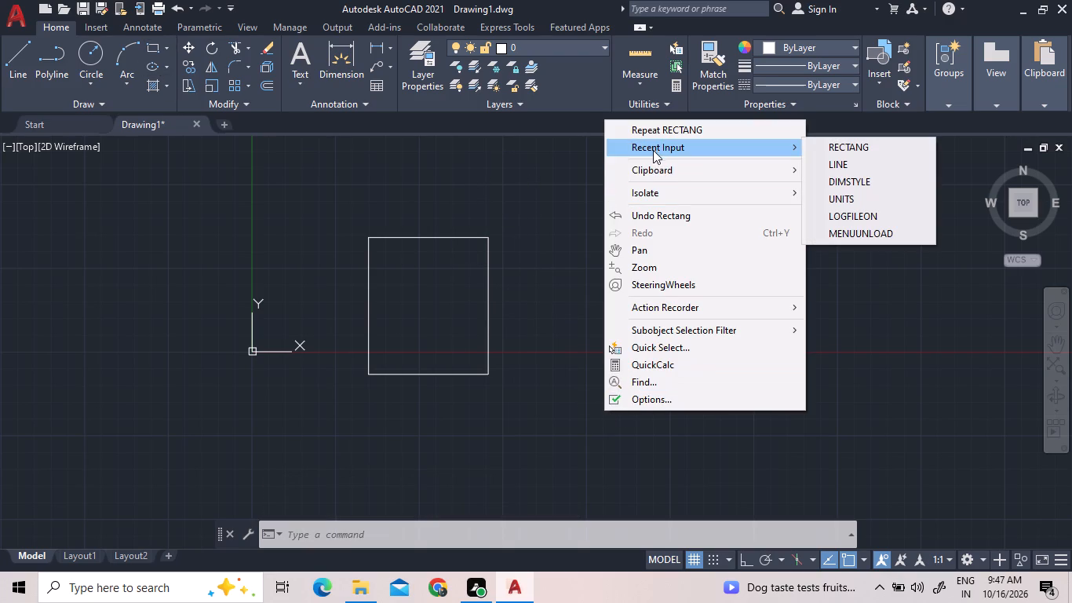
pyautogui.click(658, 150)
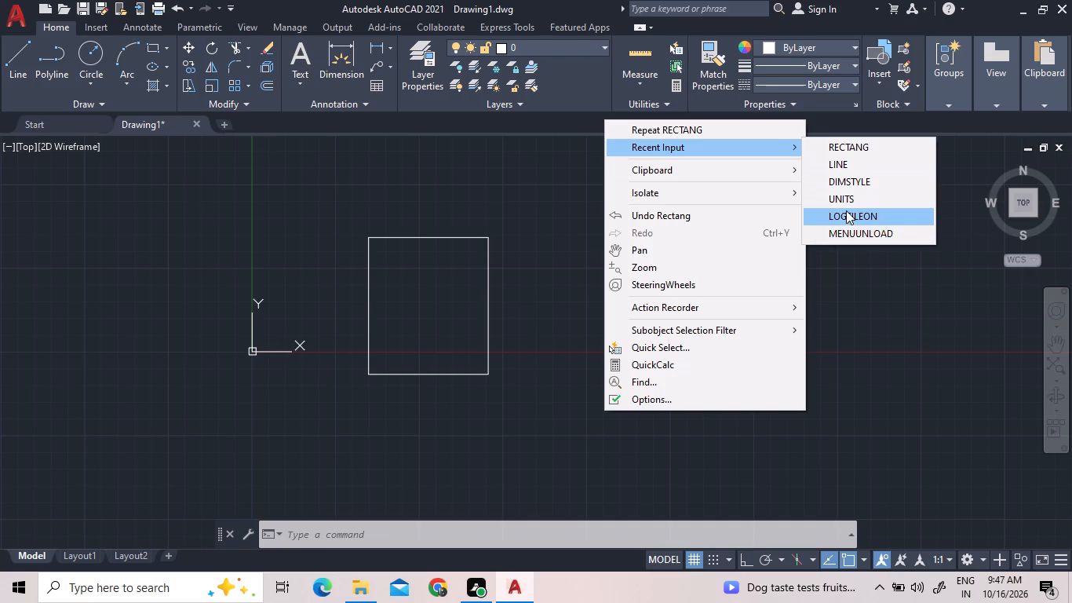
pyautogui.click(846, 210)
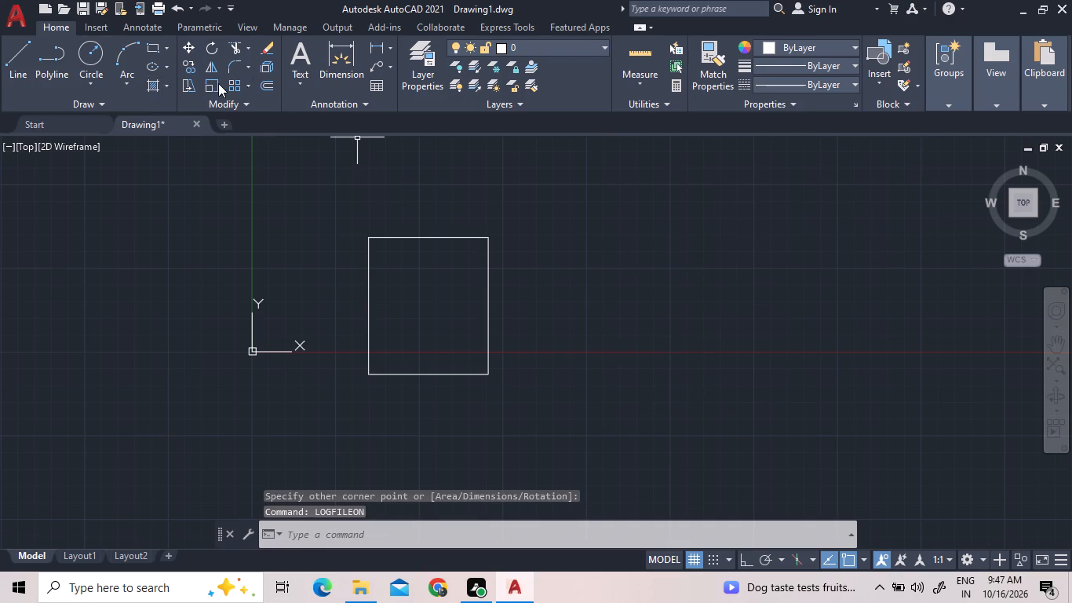
# Offset the rectangle inward by 0.3 to form a double outline.
pyautogui.click(262, 82)
pyautogui.click(512, 444)
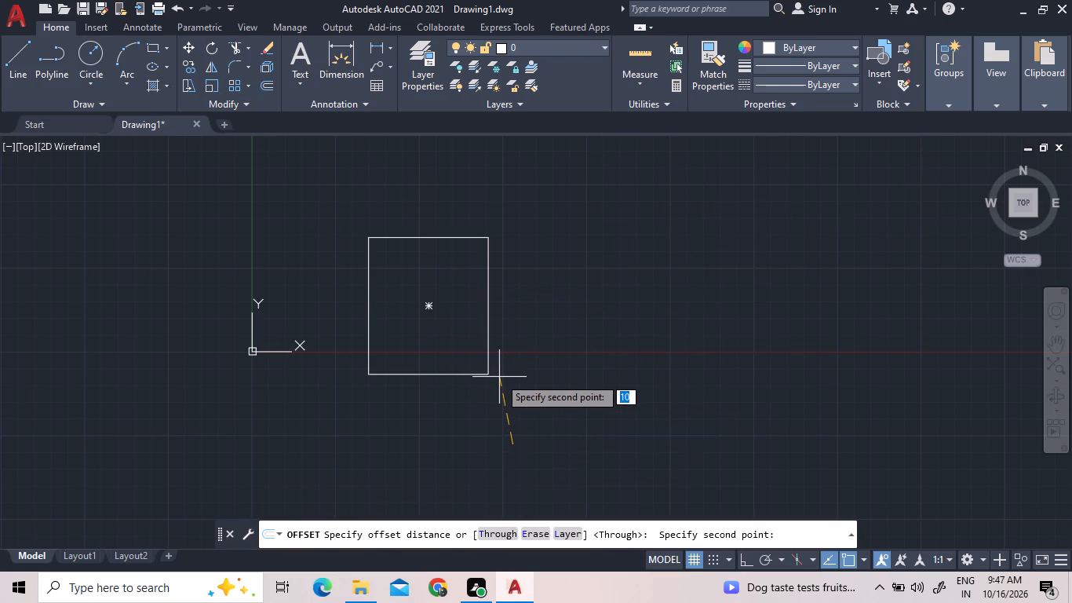
pyautogui.write('0.3')
pyautogui.press('Return')
pyautogui.click(458, 375)
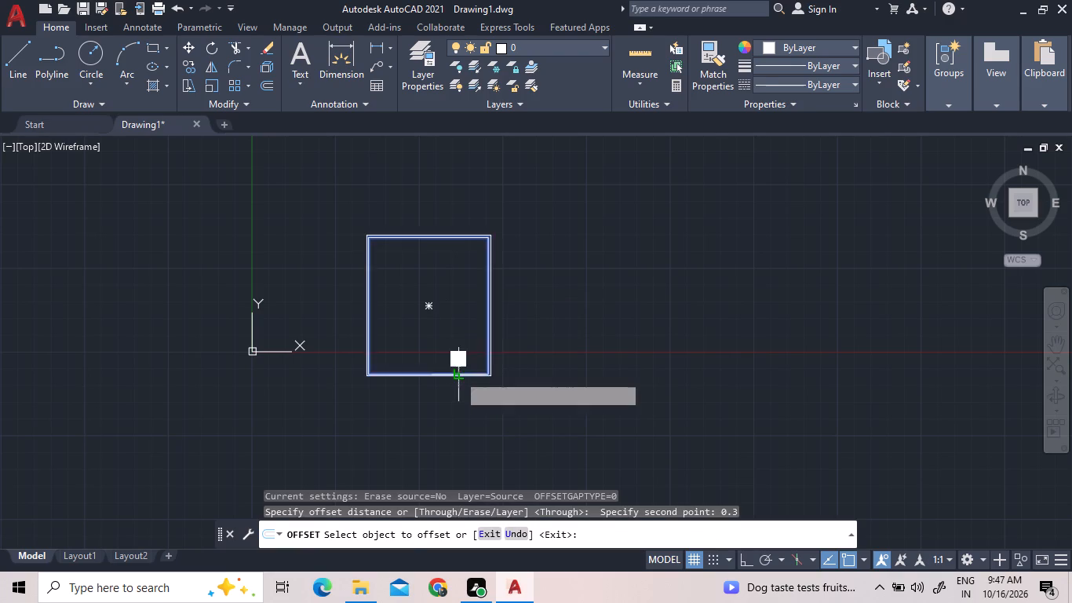
pyautogui.click(454, 355)
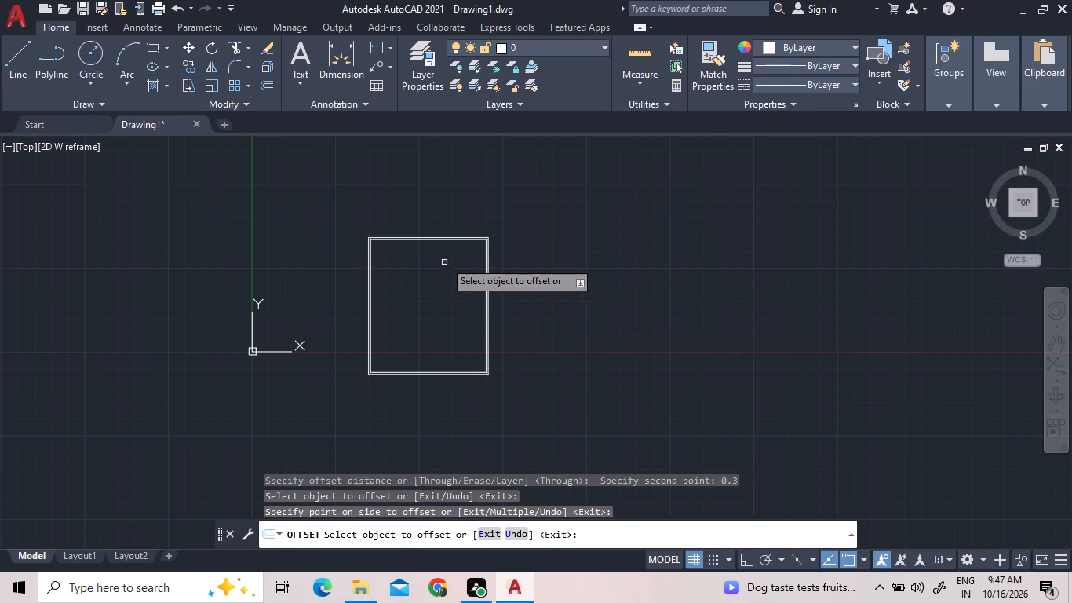
# Check the inner rectangle's dimensions with the Quick measure tool.
pyautogui.scroll(2, 450, 208)
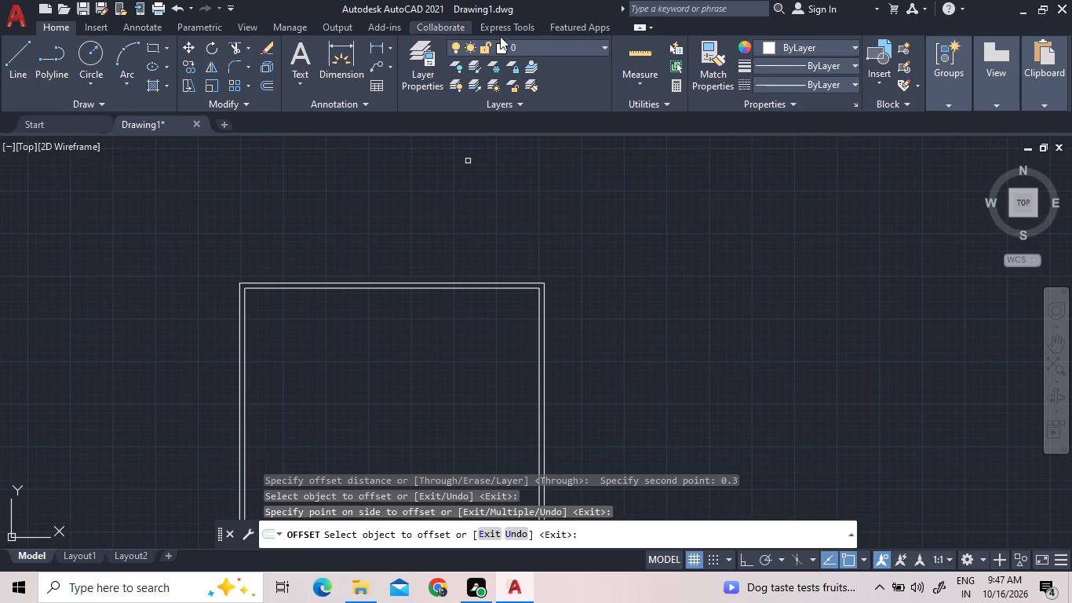
pyautogui.click(657, 57)
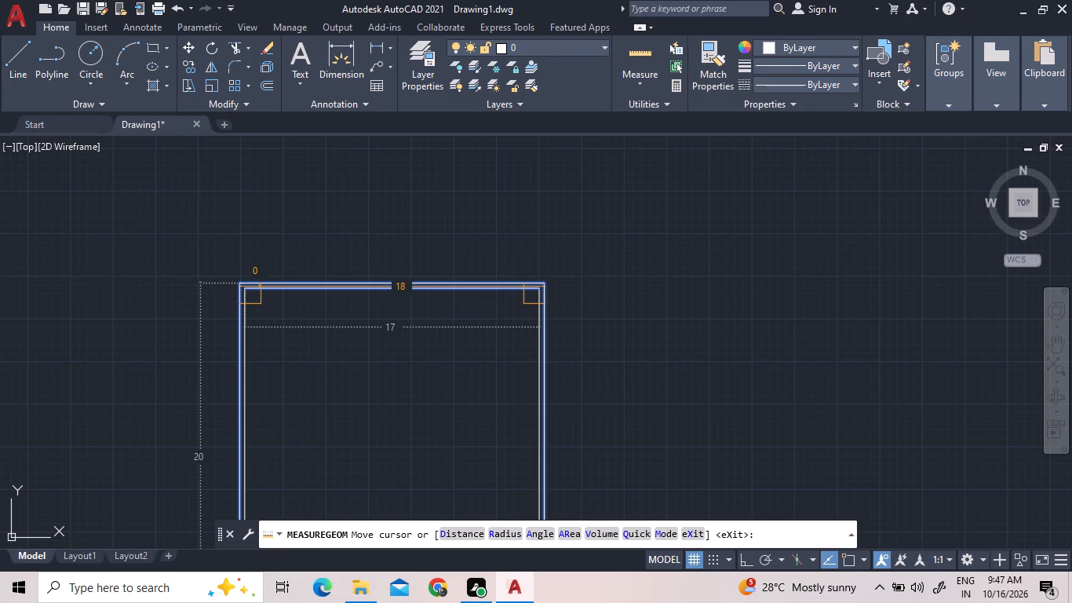
pyautogui.rightClick(297, 334)
pyautogui.click(355, 42)
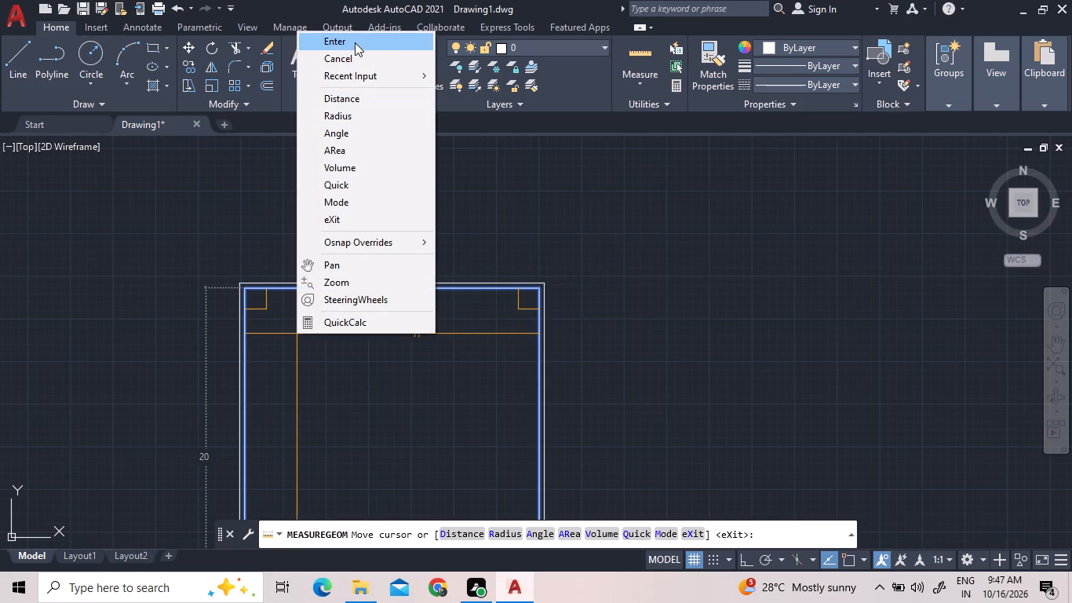
# Rotate both rectangles 90 degrees about the outer rectangle's lower-right corner with Ortho on.
pyautogui.scroll(-3, 420, 195)
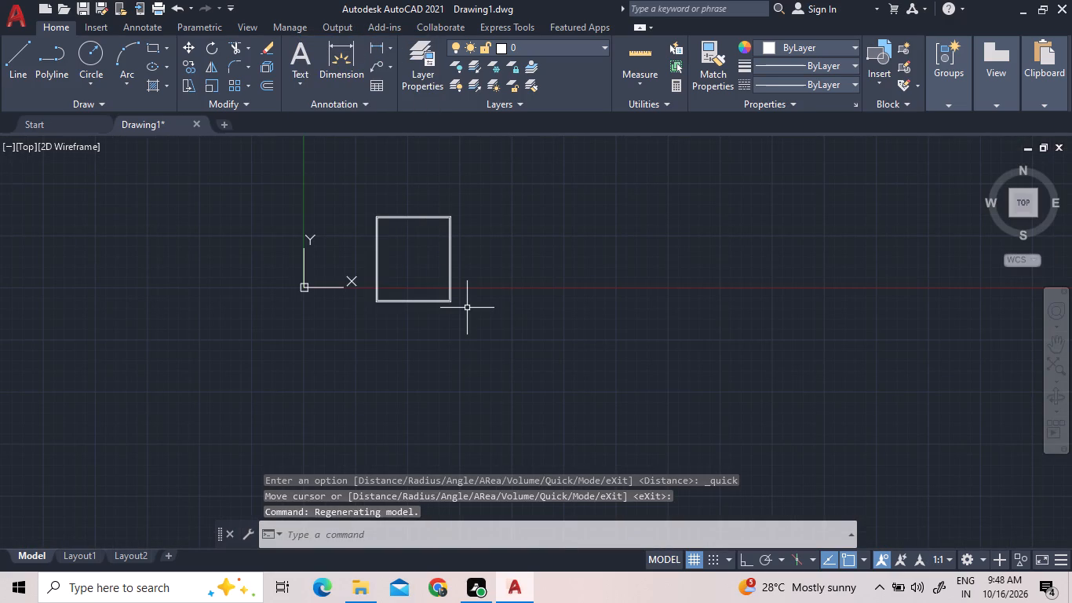
pyautogui.click(479, 313)
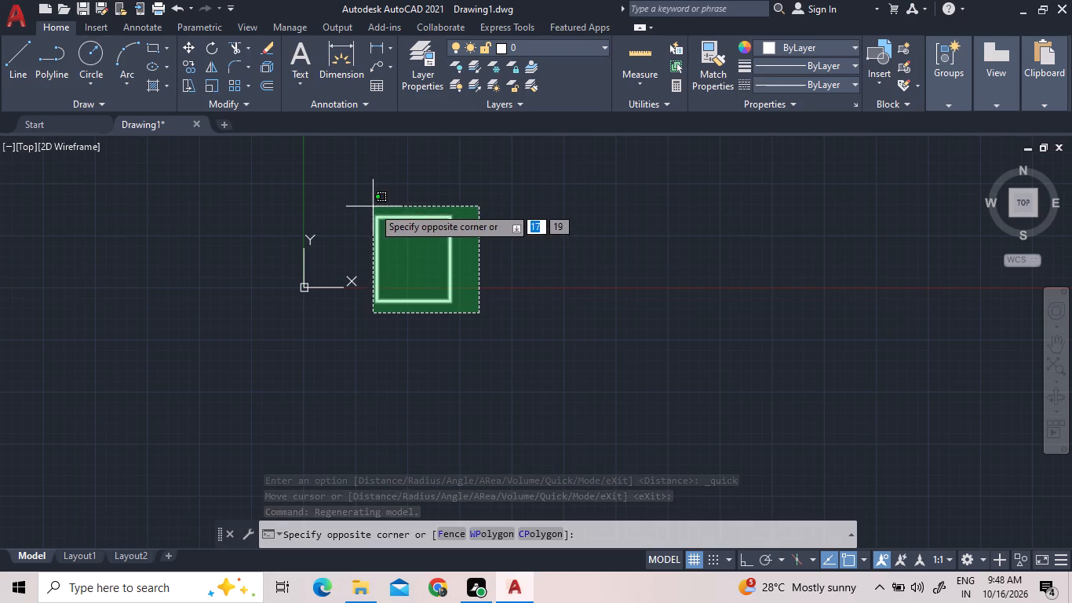
pyautogui.click(373, 206)
pyautogui.rightClick(373, 206)
pyautogui.click(466, 373)
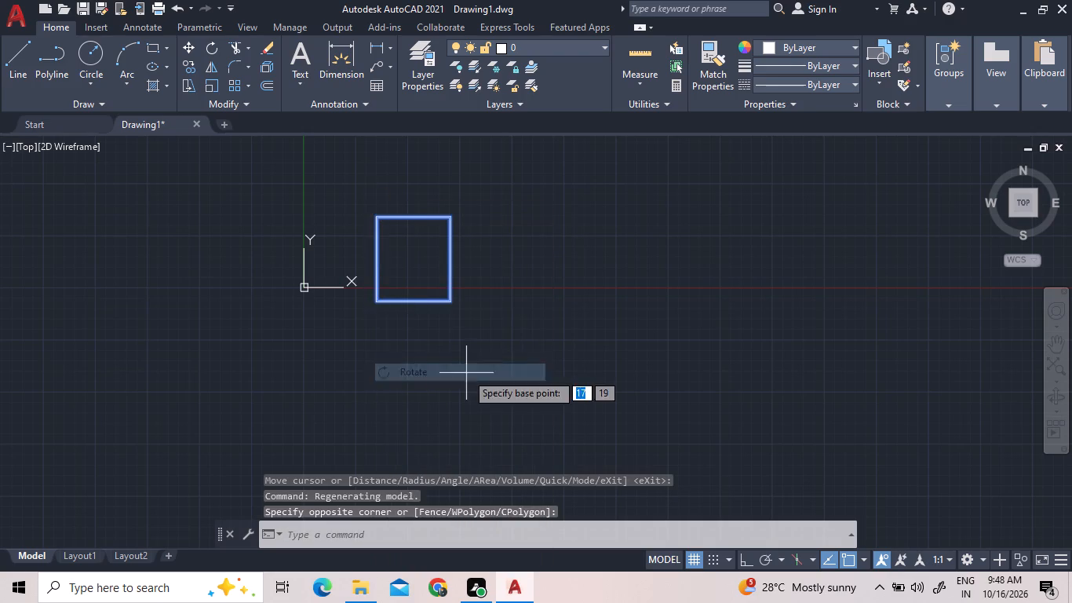
pyautogui.click(449, 302)
pyautogui.press('F8')
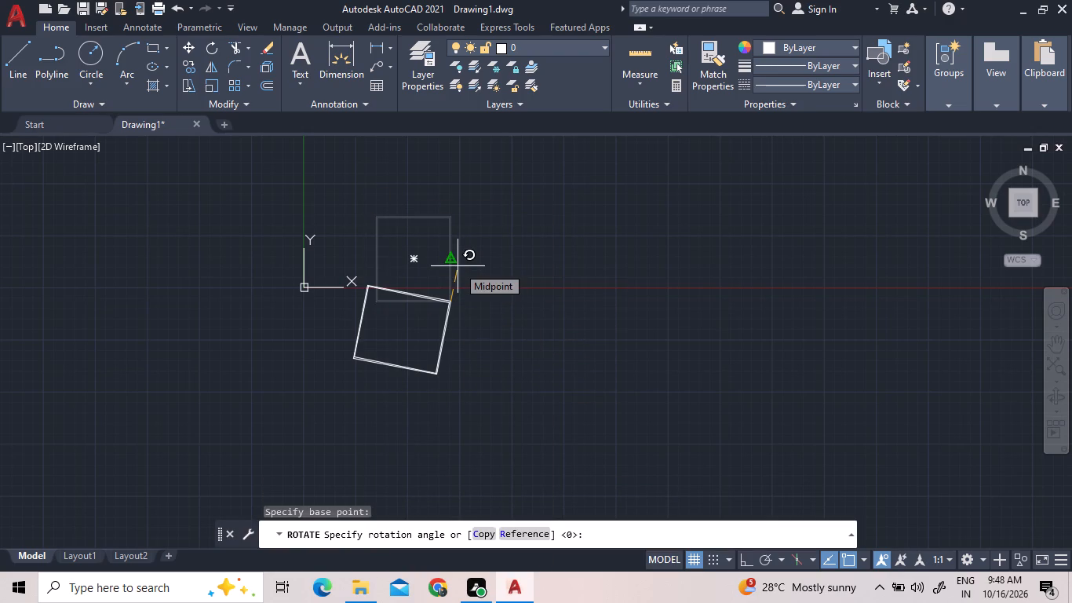
pyautogui.click(458, 266)
# Measure the rotated inner rectangle's sides with Quick measure.
pyautogui.scroll(2, 405, 340)
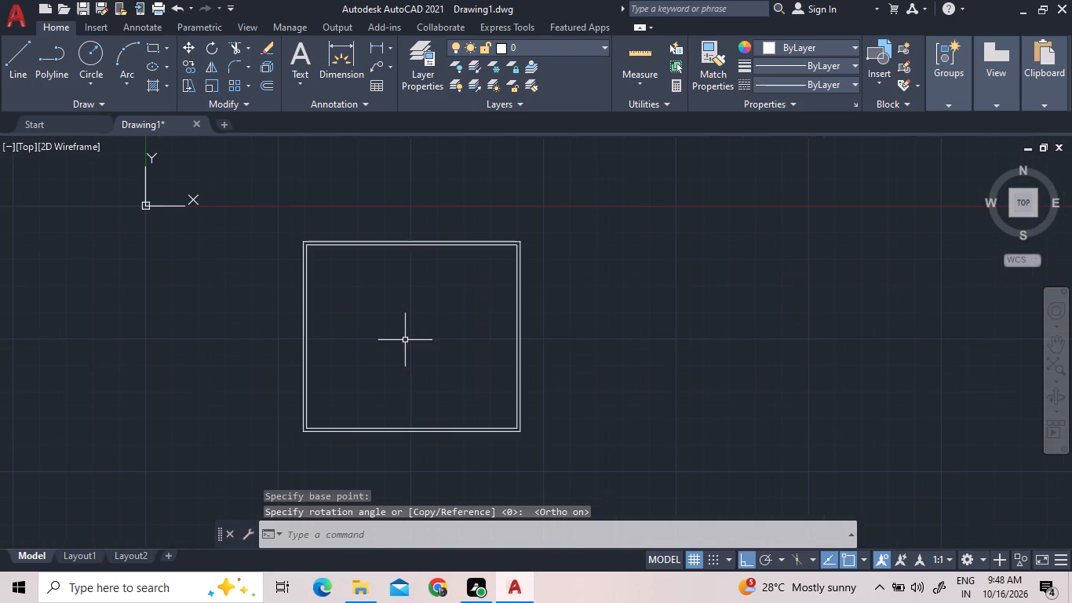
pyautogui.click(645, 50)
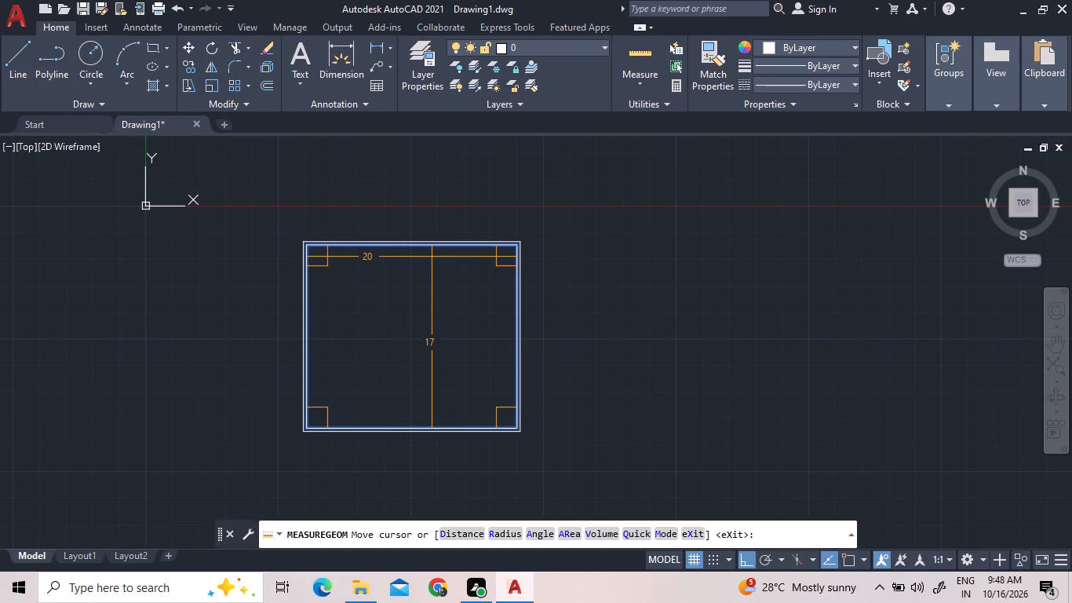
pyautogui.press('Escape')
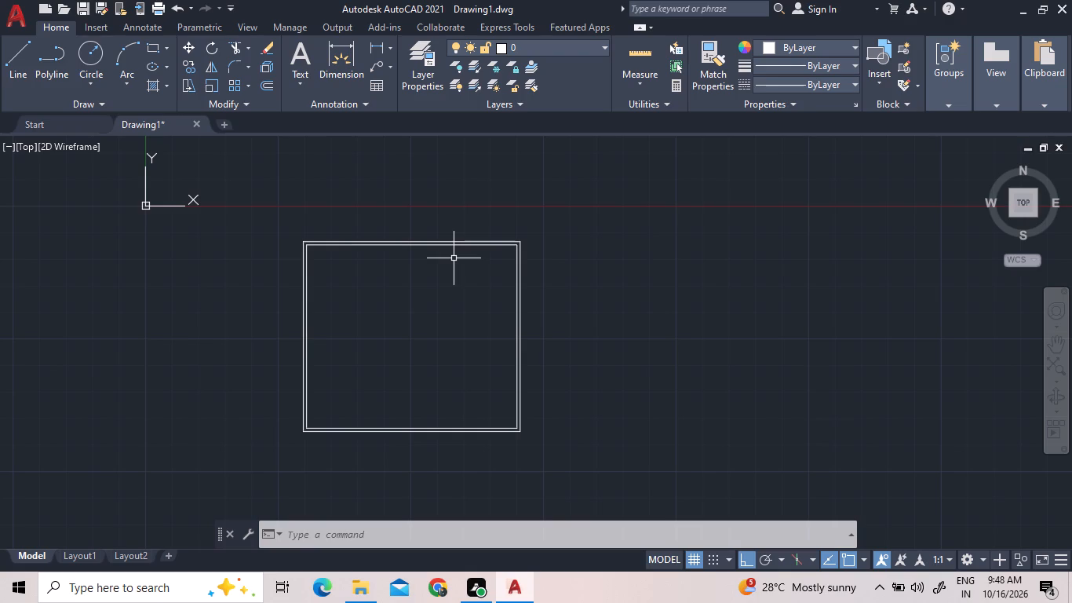
# Explode the inner and outer rectangles into separate lines.
pyautogui.click(268, 93)
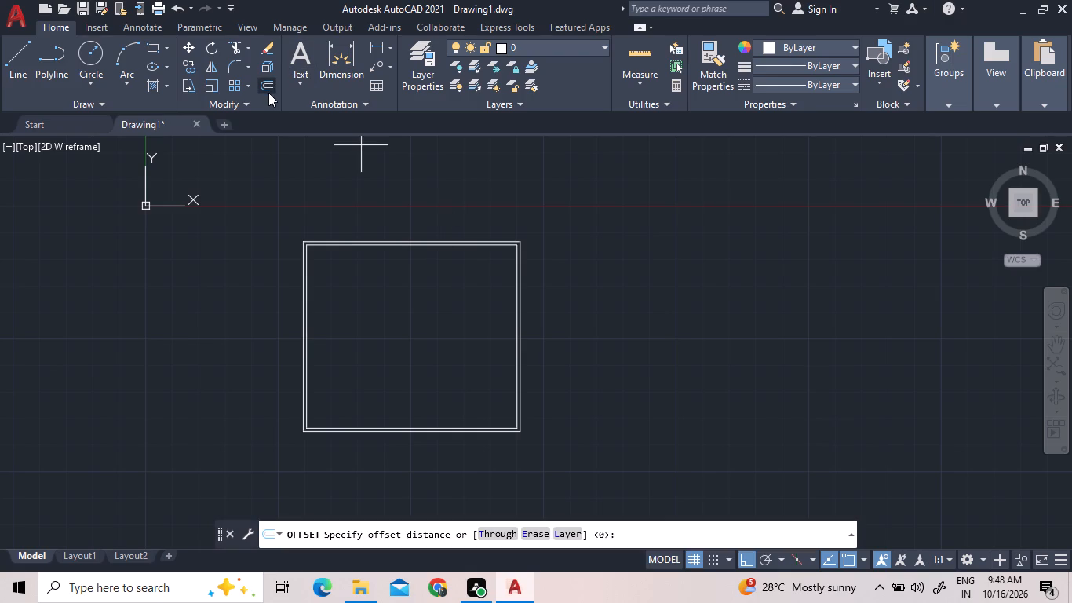
pyautogui.press('Escape')
pyautogui.click(549, 433)
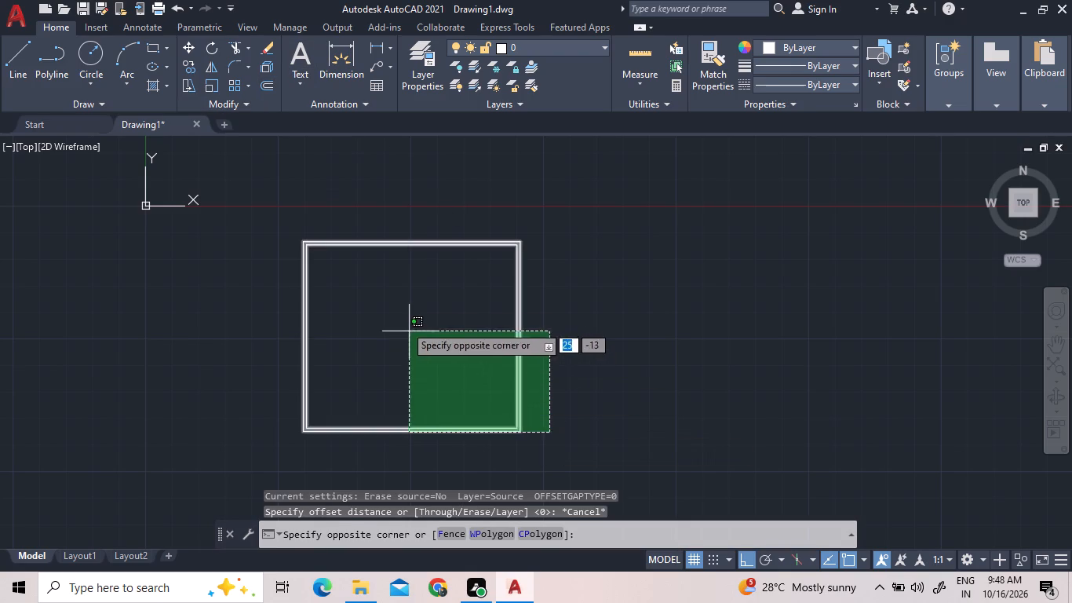
pyautogui.click(401, 320)
pyautogui.write('x')
pyautogui.press('space')
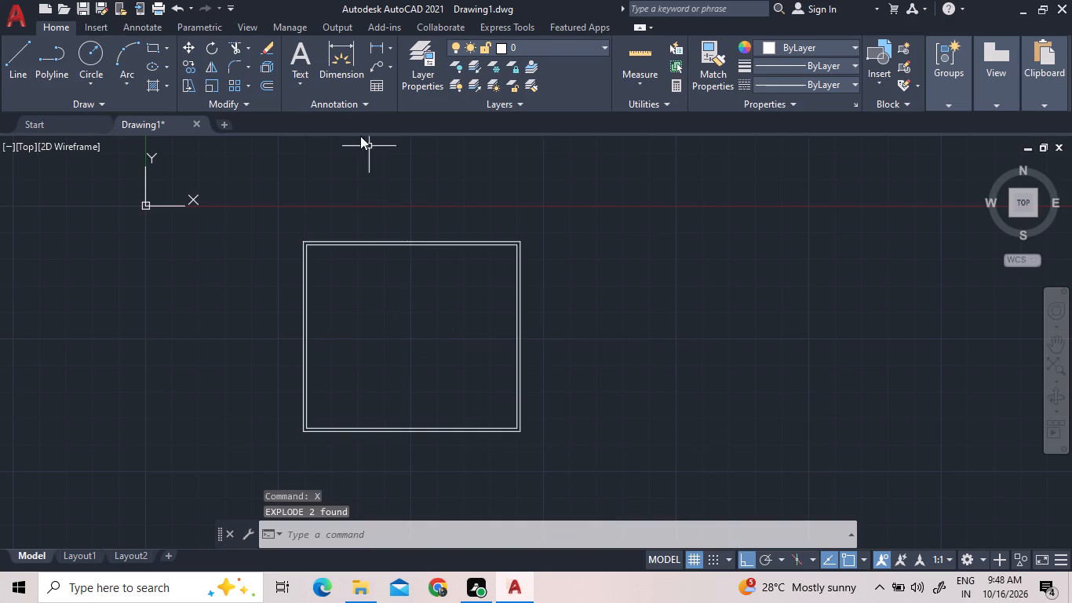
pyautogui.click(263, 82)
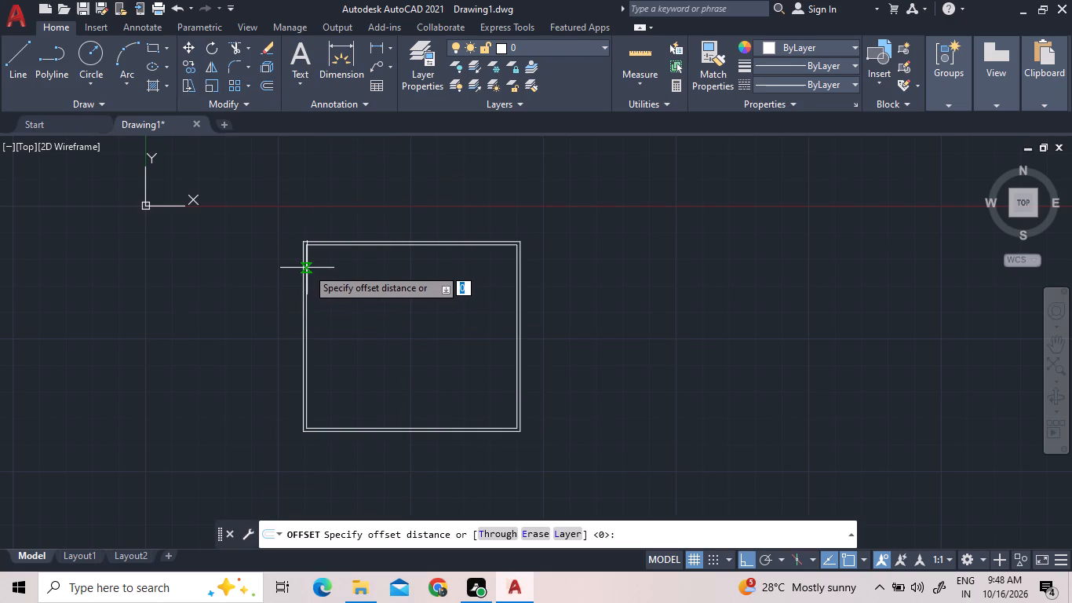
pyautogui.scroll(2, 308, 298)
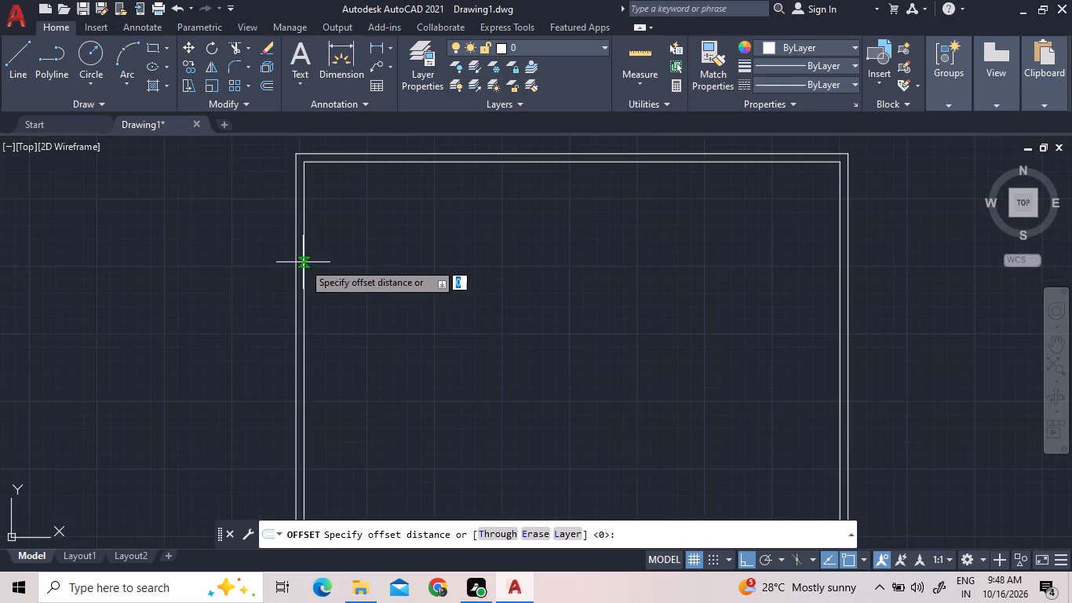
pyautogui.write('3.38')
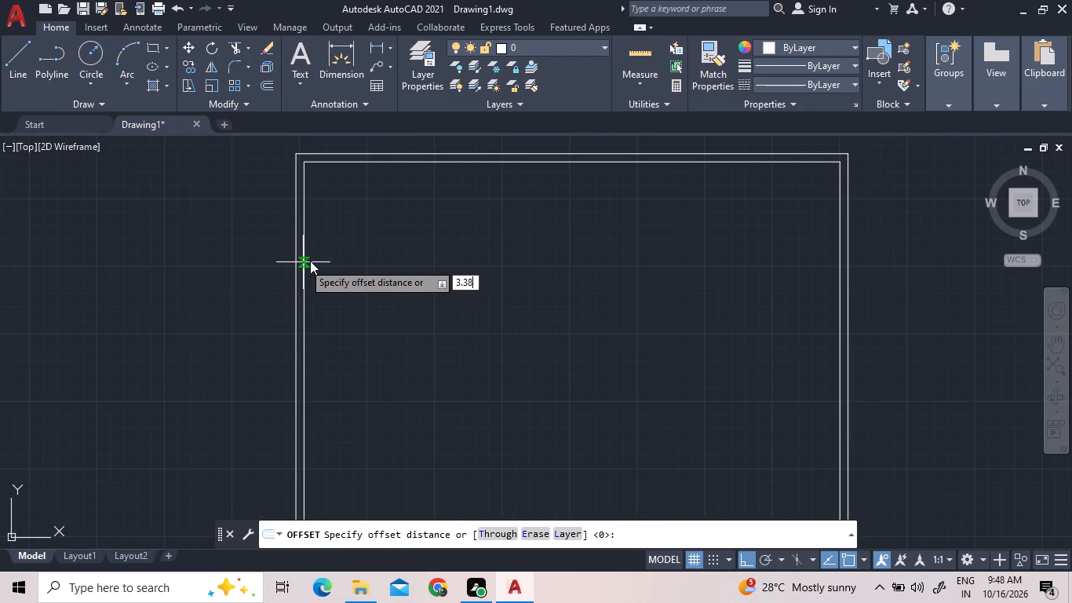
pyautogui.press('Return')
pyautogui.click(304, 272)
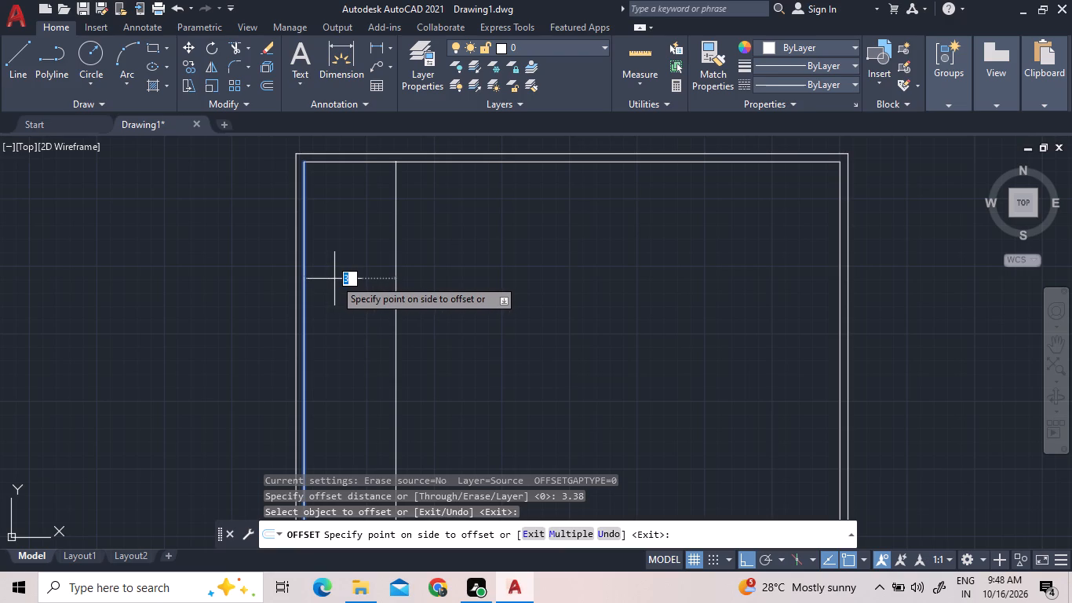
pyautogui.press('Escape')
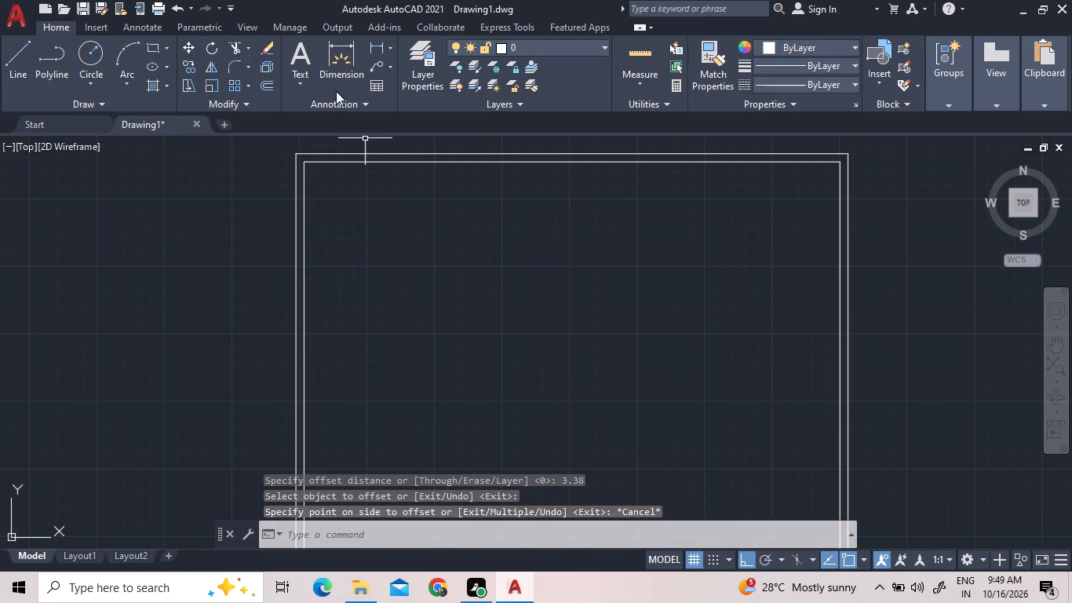
# Offset the inner rectangle's top line 1 unit downward into the plan.
pyautogui.click(272, 79)
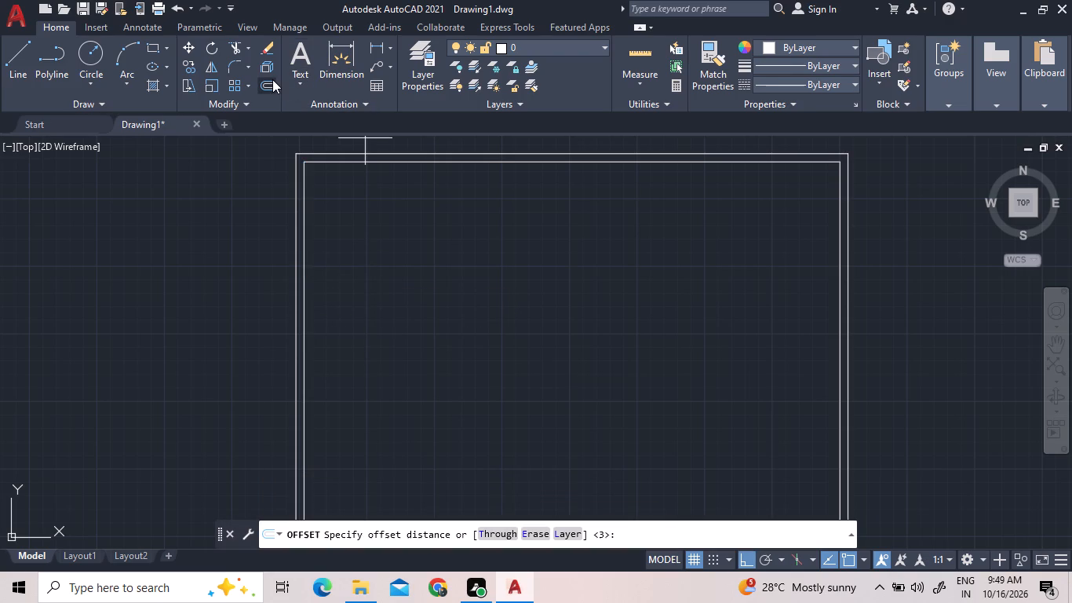
pyautogui.press('1')
pyautogui.press('Return')
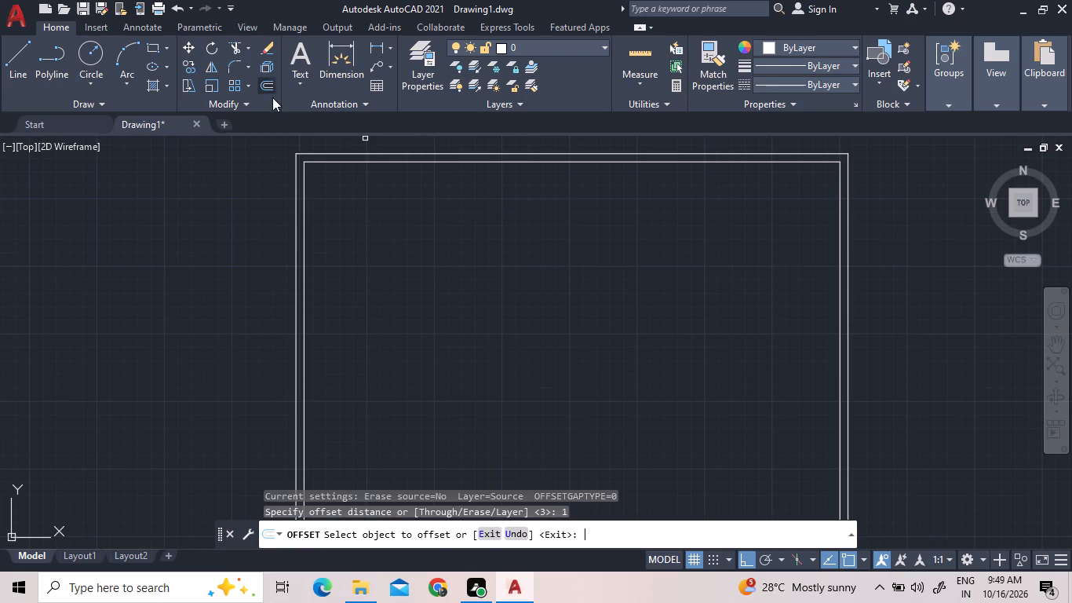
pyautogui.click(343, 163)
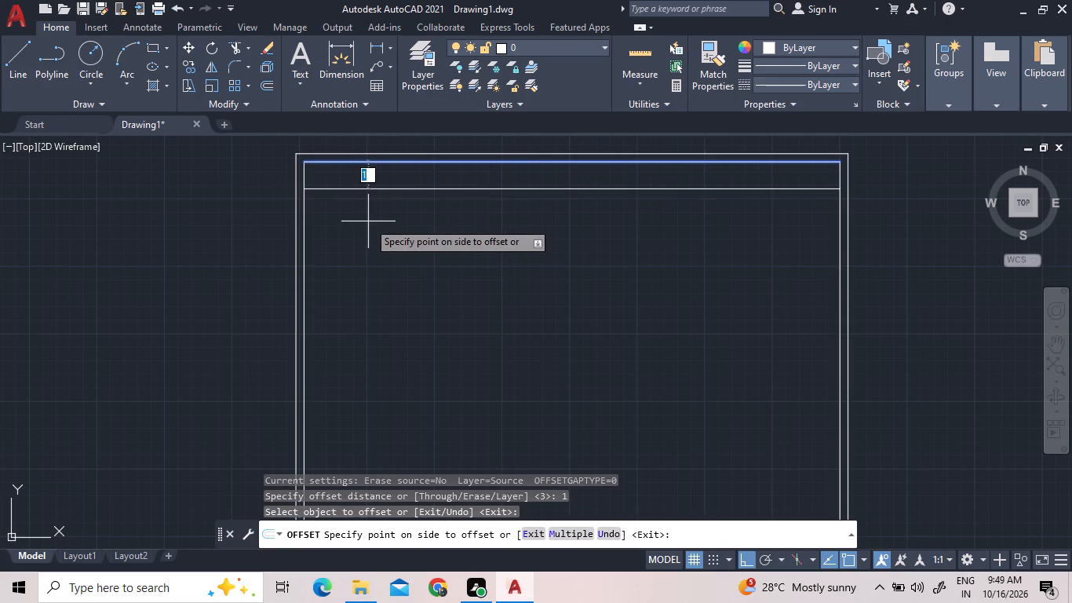
pyautogui.click(368, 221)
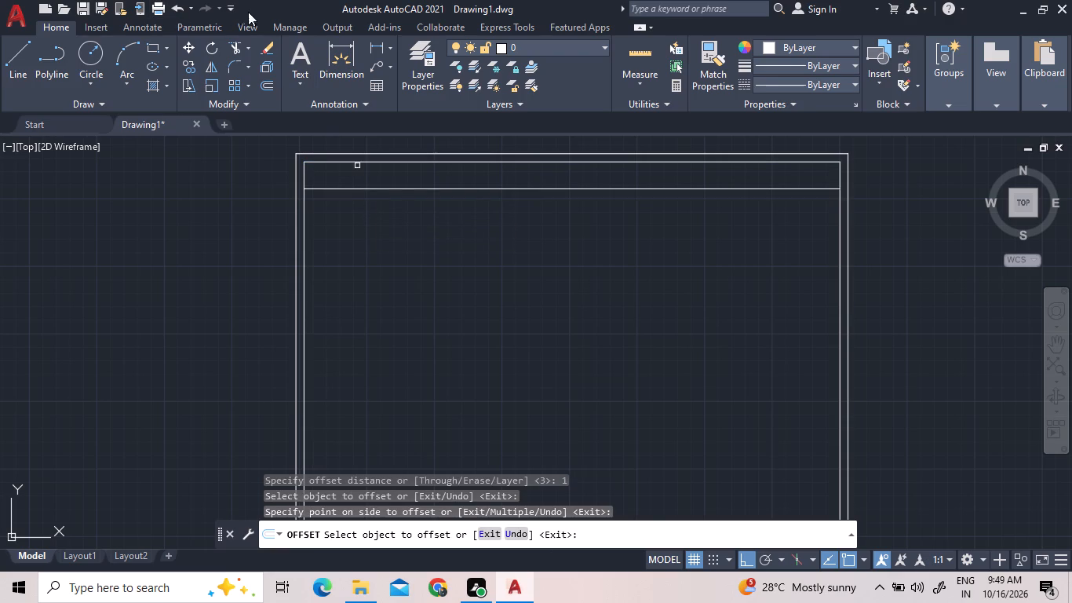
# Offset the new horizontal line 0.15 downward to form the interior wall's second face.
pyautogui.click(273, 82)
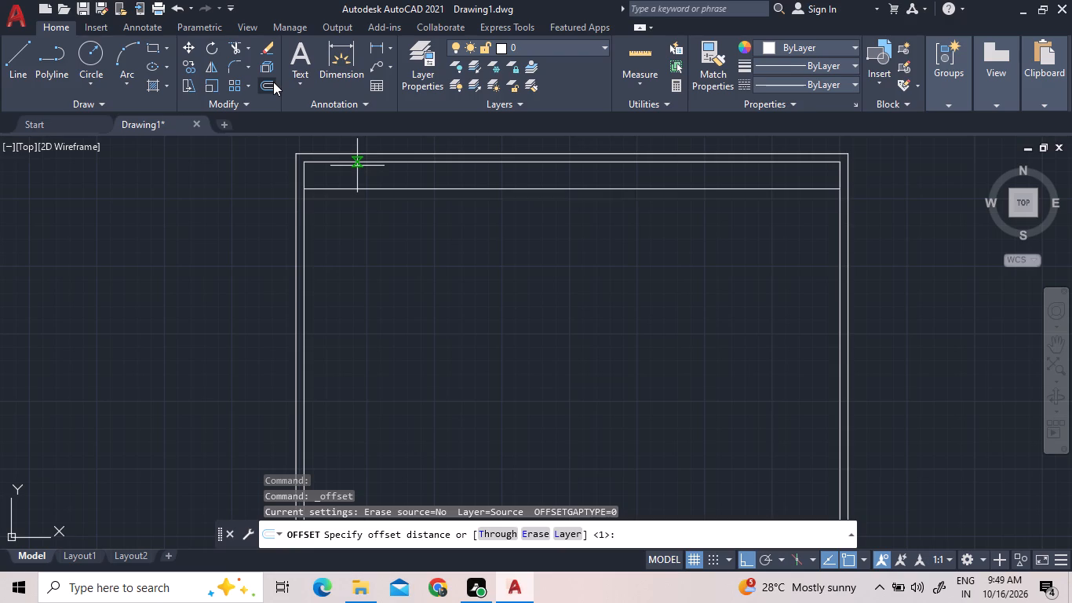
pyautogui.write('0.15')
pyautogui.press('Return')
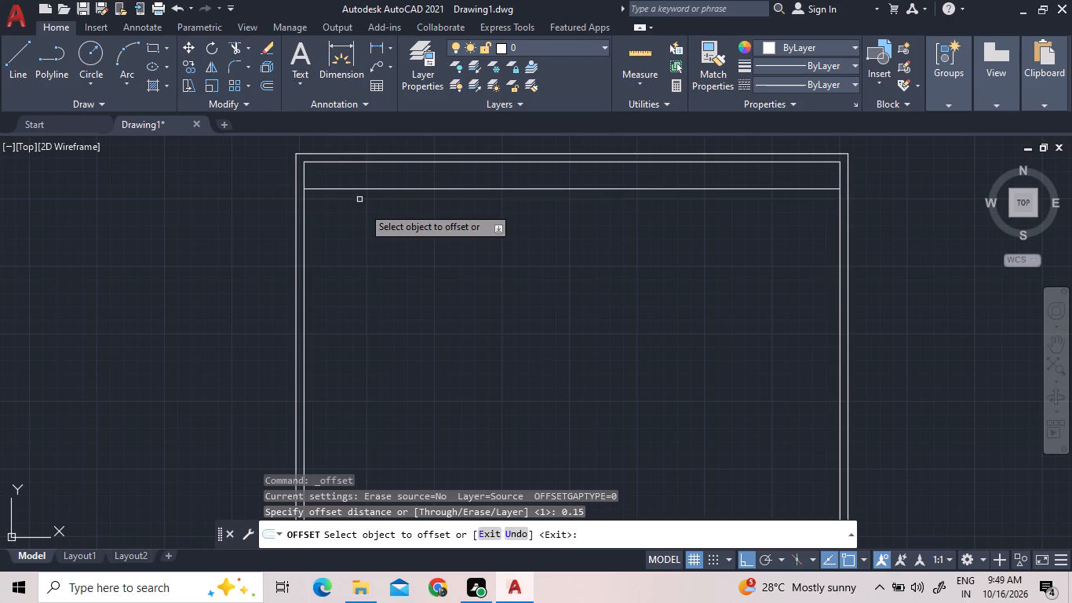
pyautogui.click(357, 189)
pyautogui.click(360, 208)
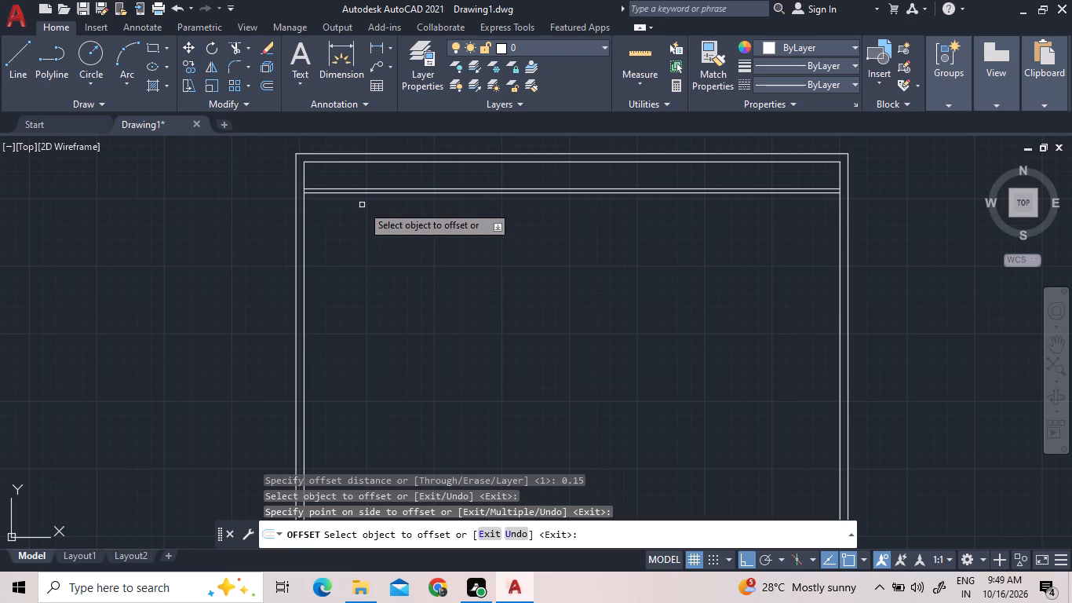
# Start another Offset for the next interior line of the plan.
pyautogui.click(268, 82)
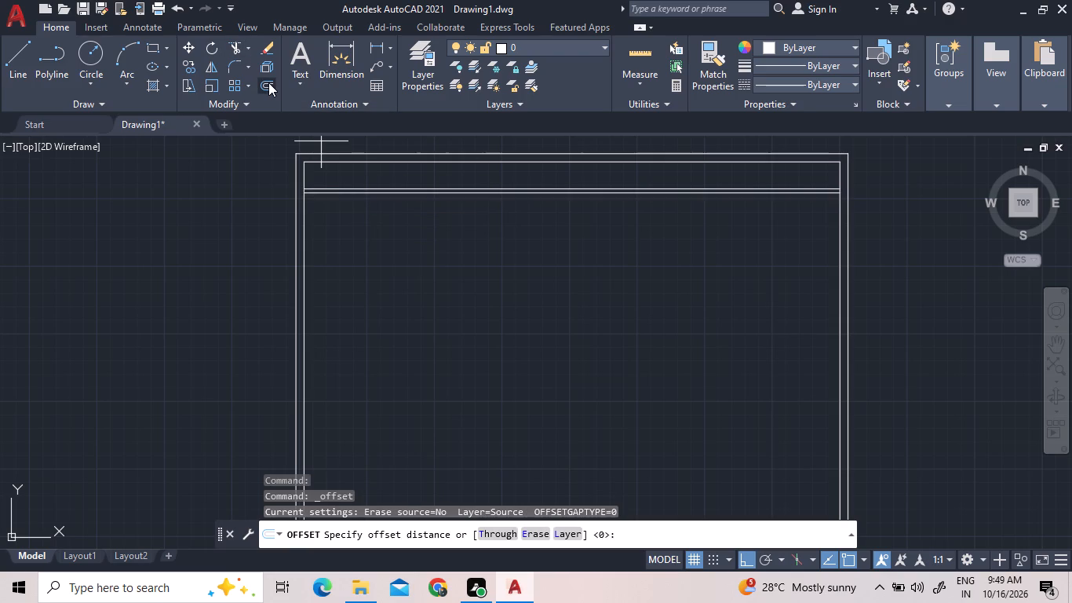
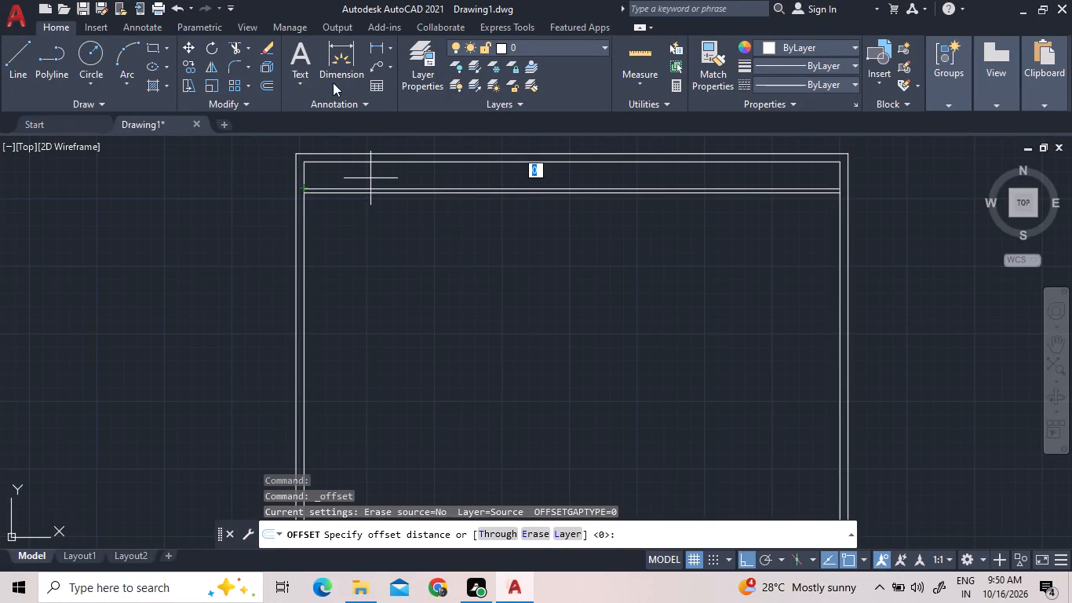
# Trim the inner left wall line between the two horizontal lines of the interior wall.
pyautogui.scroll(4, 301, 199)
pyautogui.scroll(-5, 319, 189)
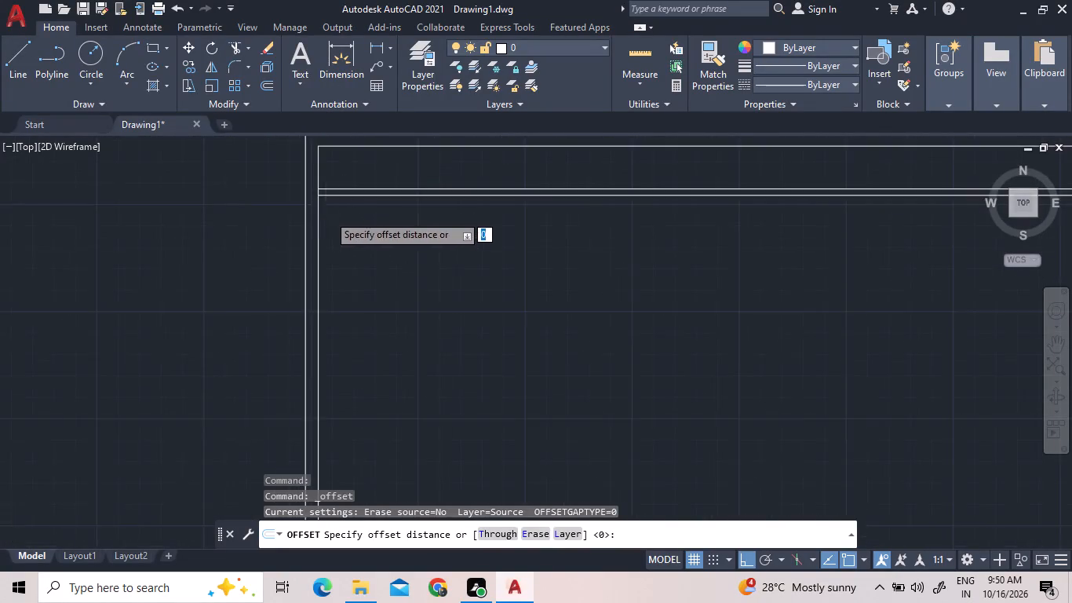
pyautogui.scroll(3, 345, 171)
pyautogui.scroll(2, 358, 258)
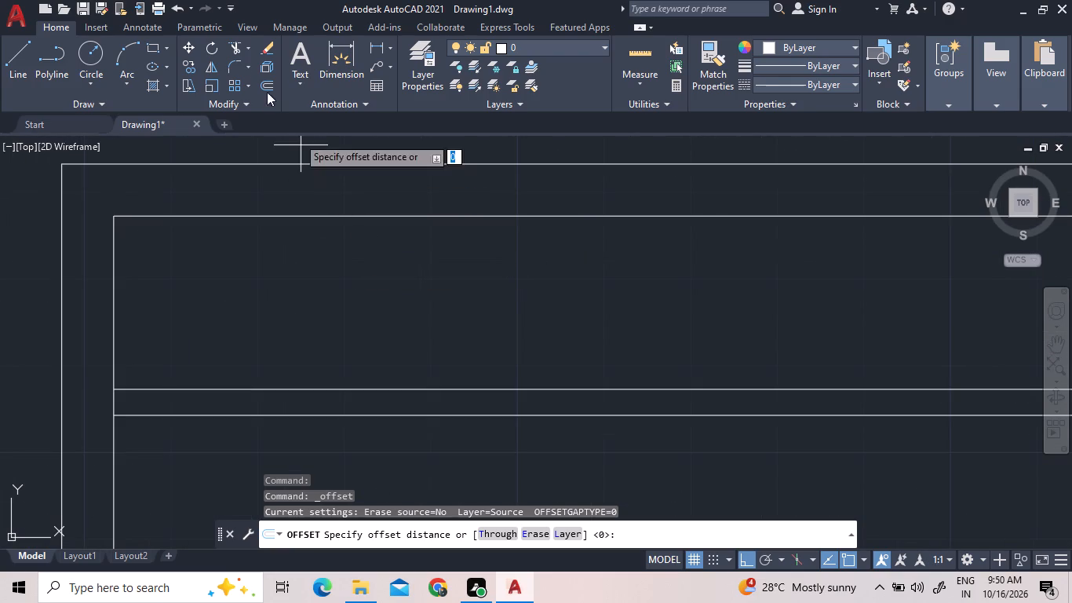
pyautogui.click(236, 41)
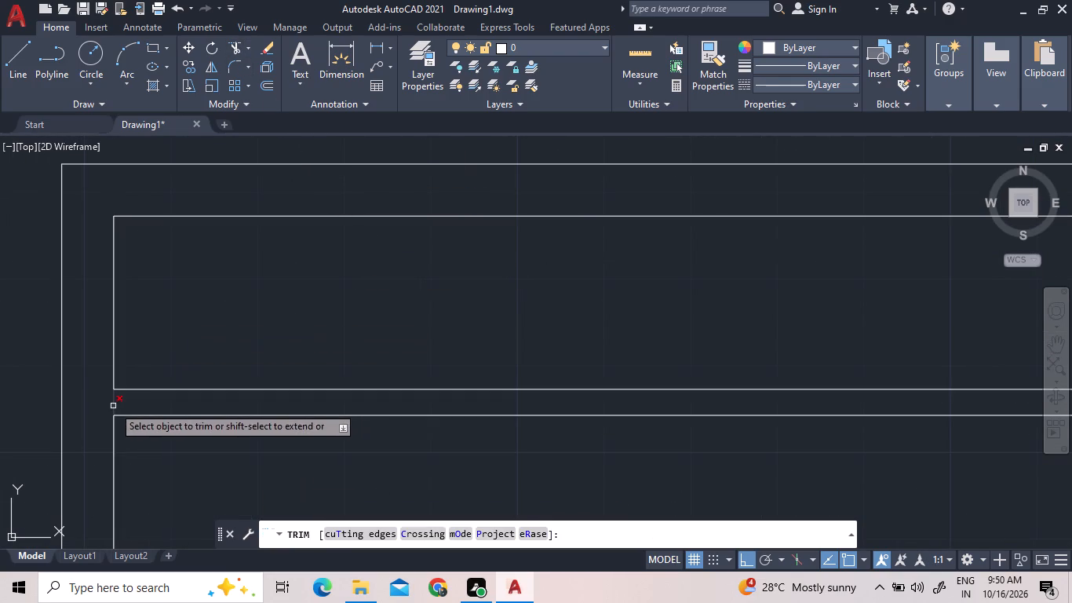
pyautogui.click(113, 406)
pyautogui.rightClick(187, 336)
pyautogui.click(206, 353)
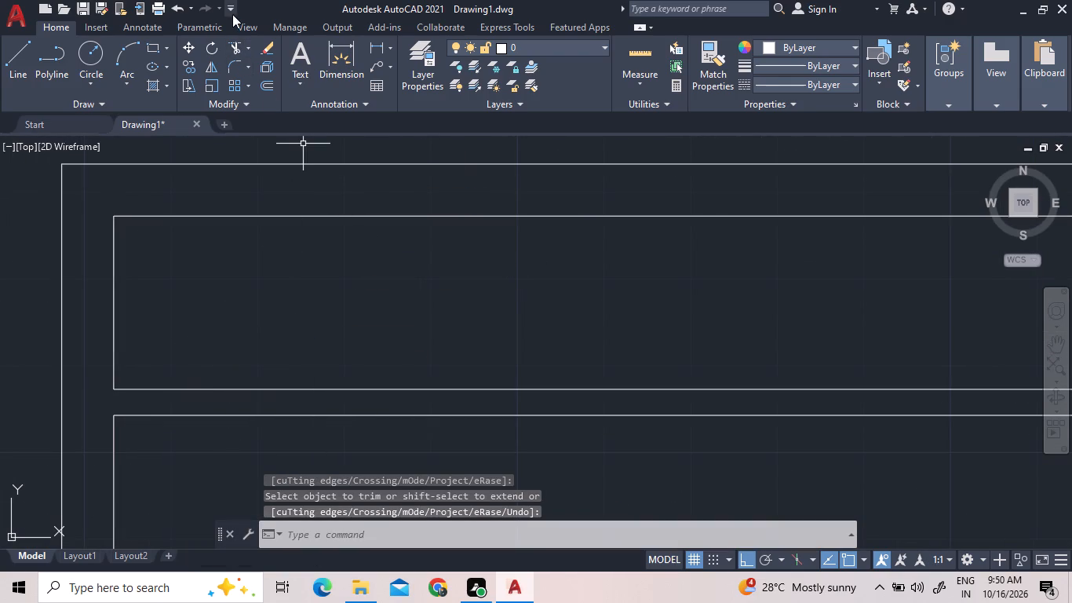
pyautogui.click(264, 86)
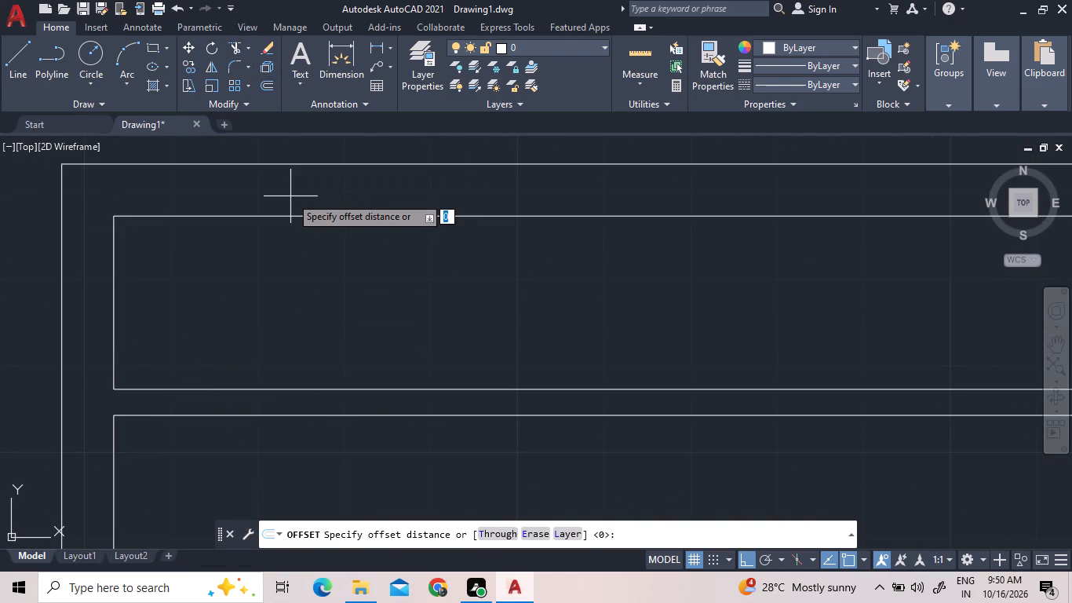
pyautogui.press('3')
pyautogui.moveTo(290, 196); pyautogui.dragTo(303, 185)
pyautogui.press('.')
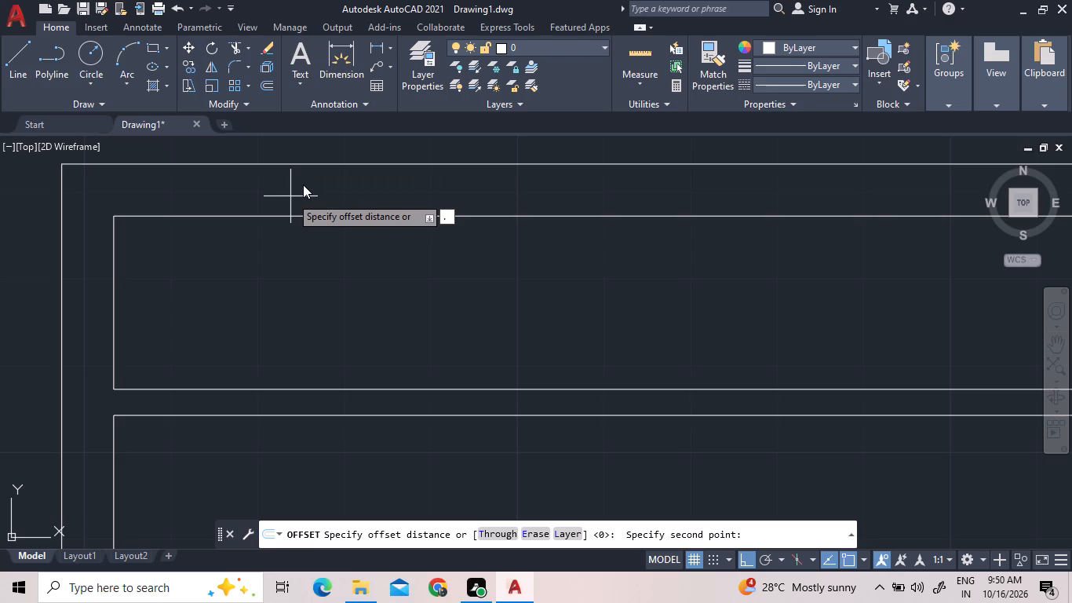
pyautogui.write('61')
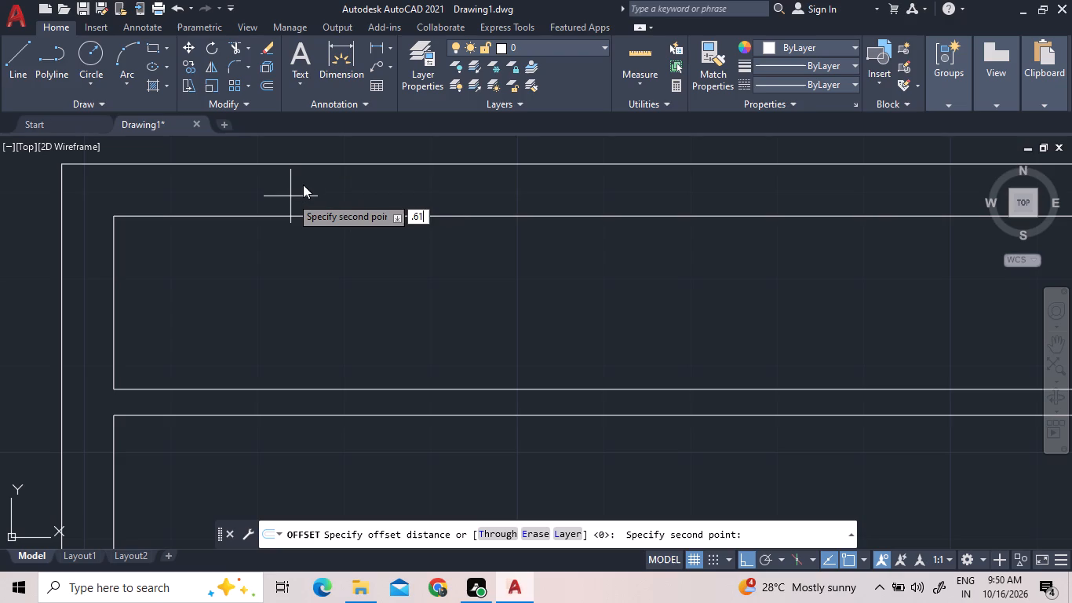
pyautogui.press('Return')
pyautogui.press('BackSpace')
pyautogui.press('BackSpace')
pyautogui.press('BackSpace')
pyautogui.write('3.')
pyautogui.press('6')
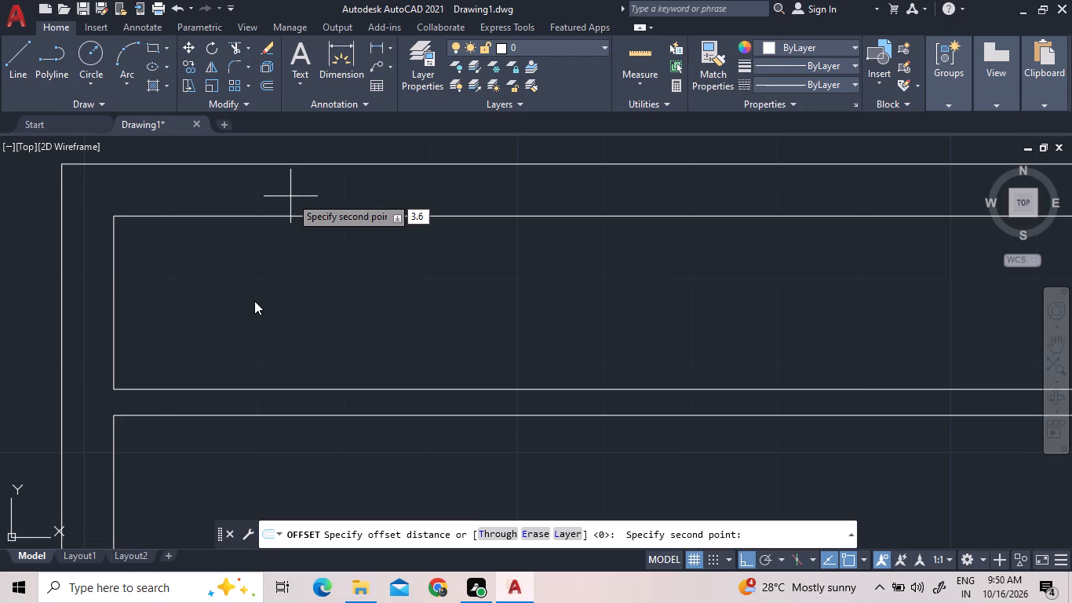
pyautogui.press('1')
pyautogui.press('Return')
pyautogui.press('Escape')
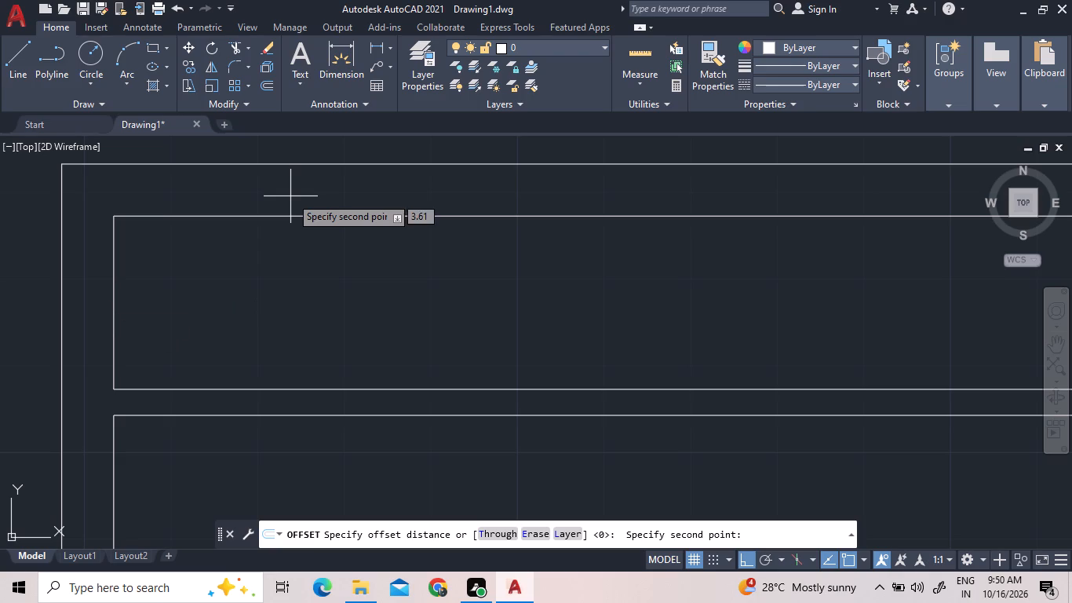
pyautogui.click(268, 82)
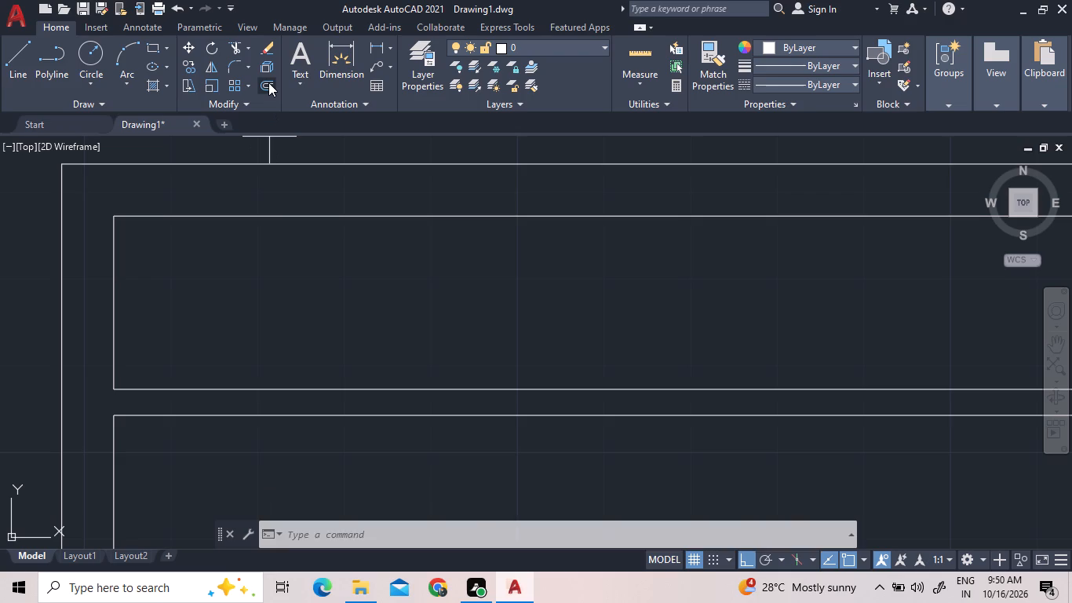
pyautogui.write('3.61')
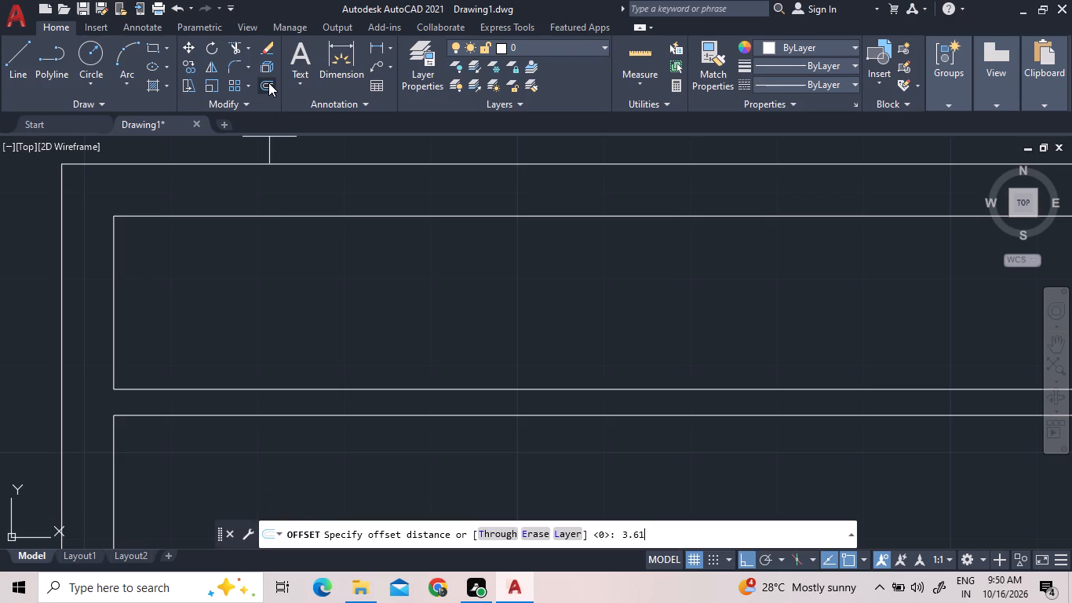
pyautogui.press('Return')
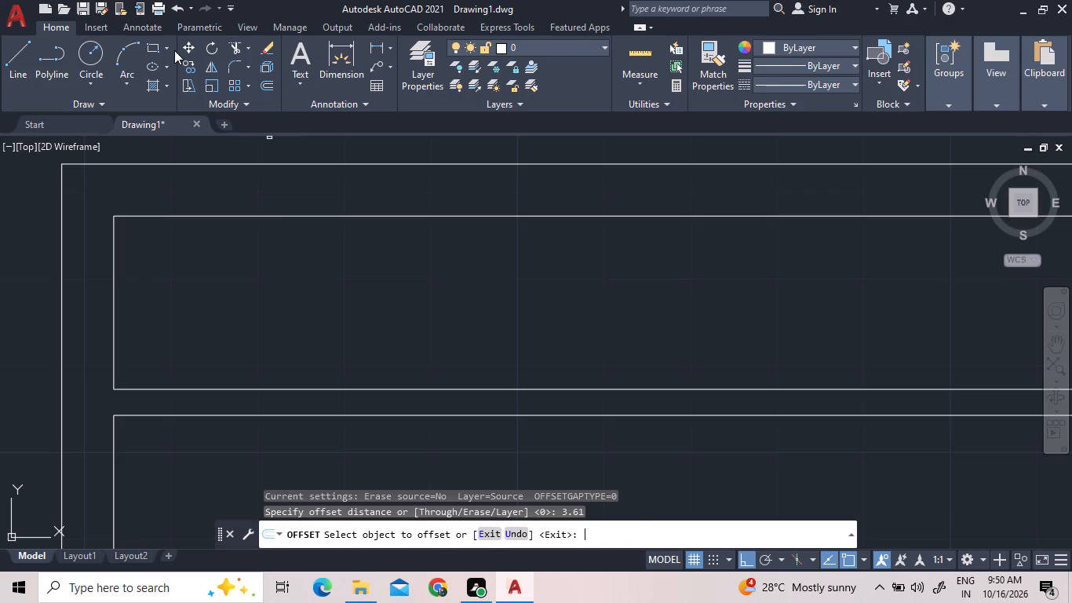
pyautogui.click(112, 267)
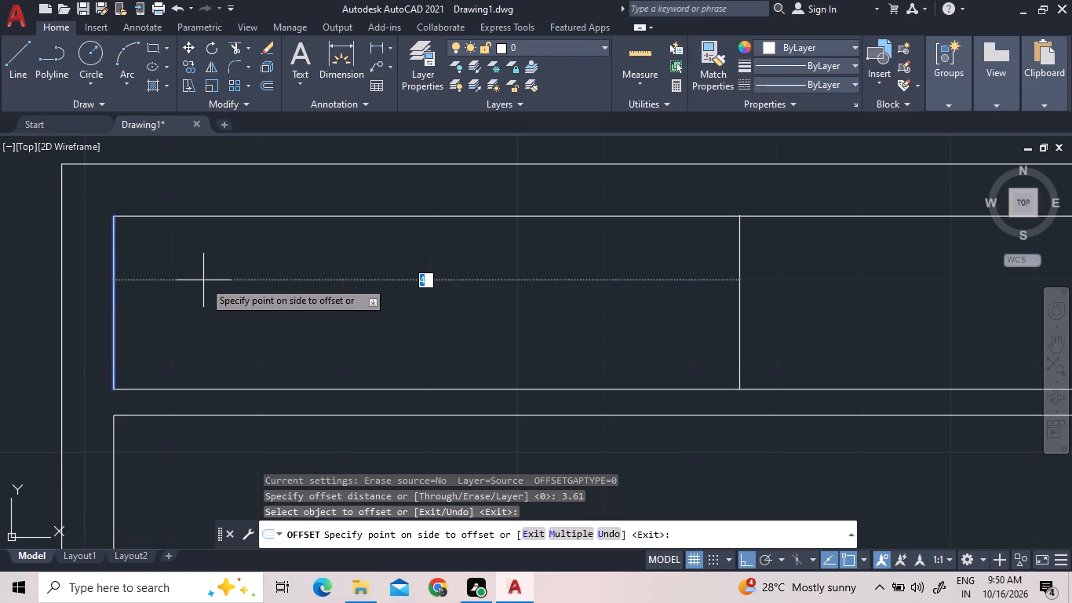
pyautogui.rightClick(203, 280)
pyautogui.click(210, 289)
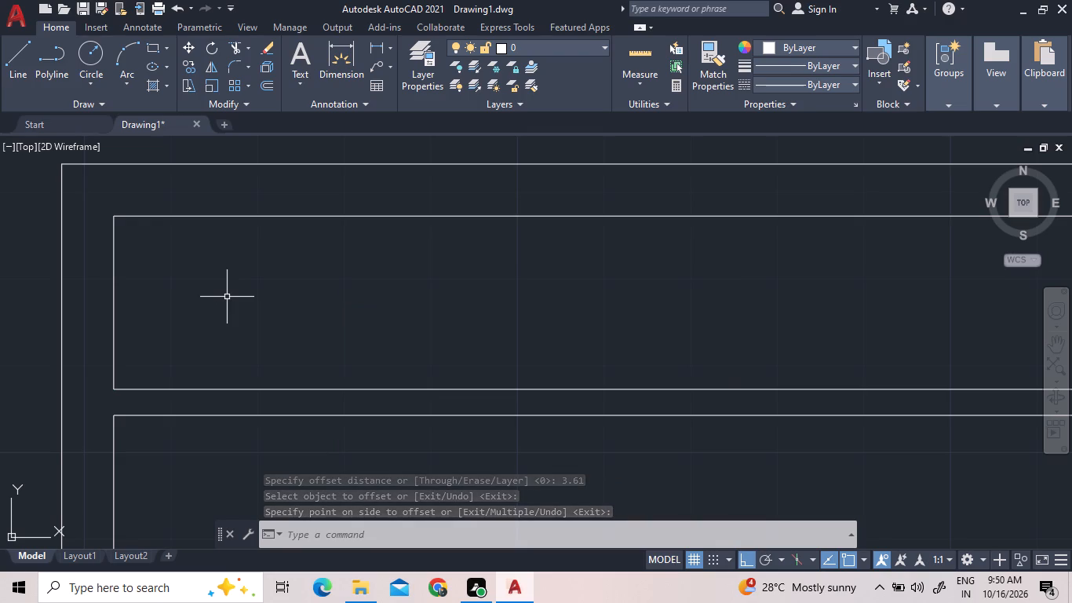
# Offset the inner left line of the upper strip 3.61 to the right to start a partition wall.
pyautogui.click(271, 92)
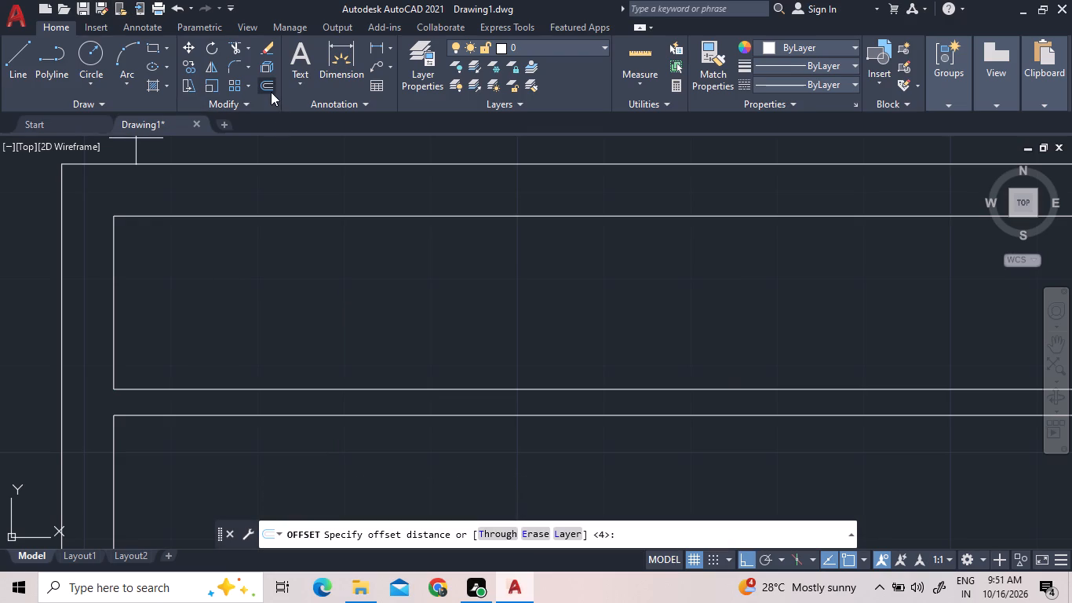
pyautogui.write('3.61')
pyautogui.press('Return')
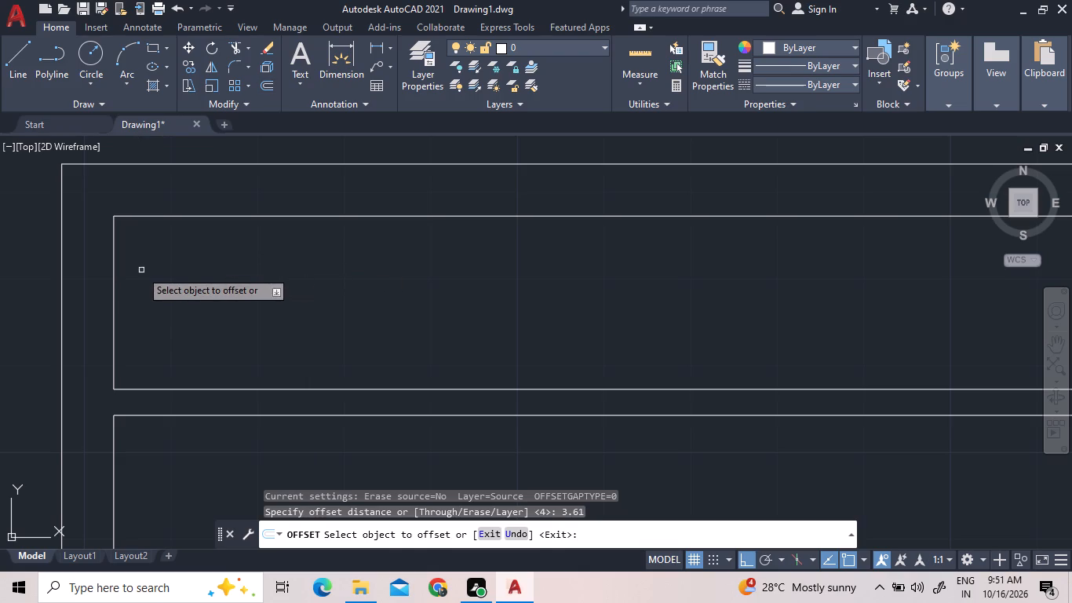
pyautogui.click(115, 276)
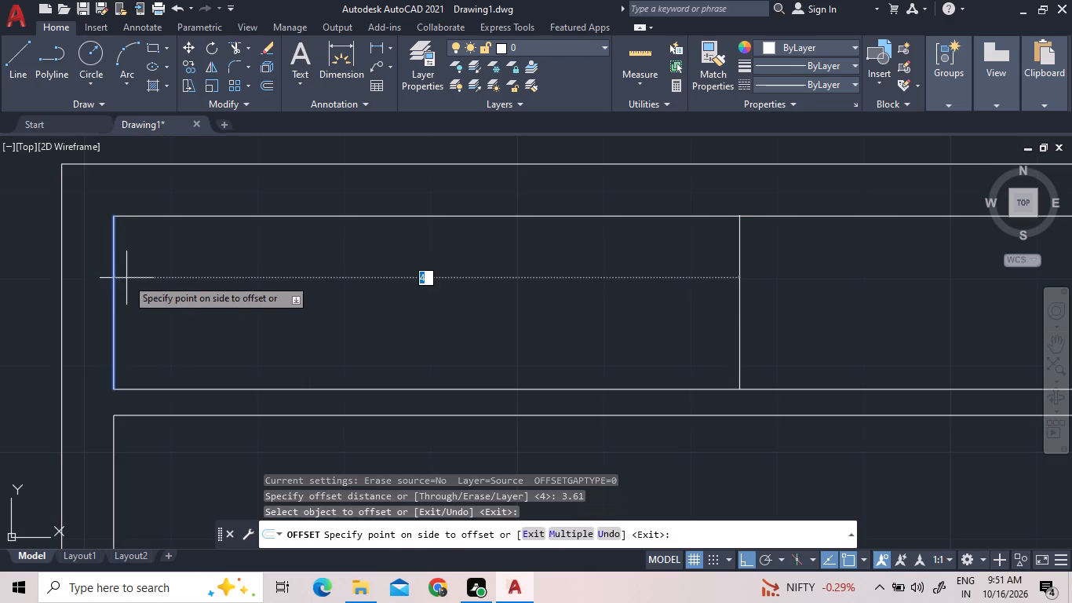
pyautogui.click(162, 281)
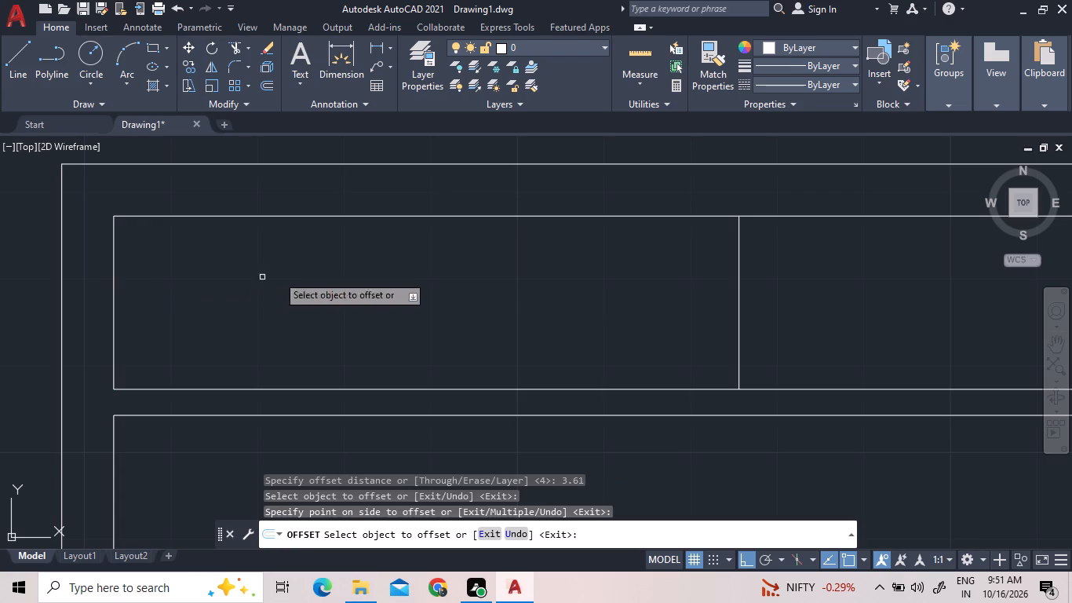
# Offset the new vertical partition line 0.15 to the right to form the wall's second face.
pyautogui.scroll(-1, 536, 280)
pyautogui.scroll(-2, 599, 301)
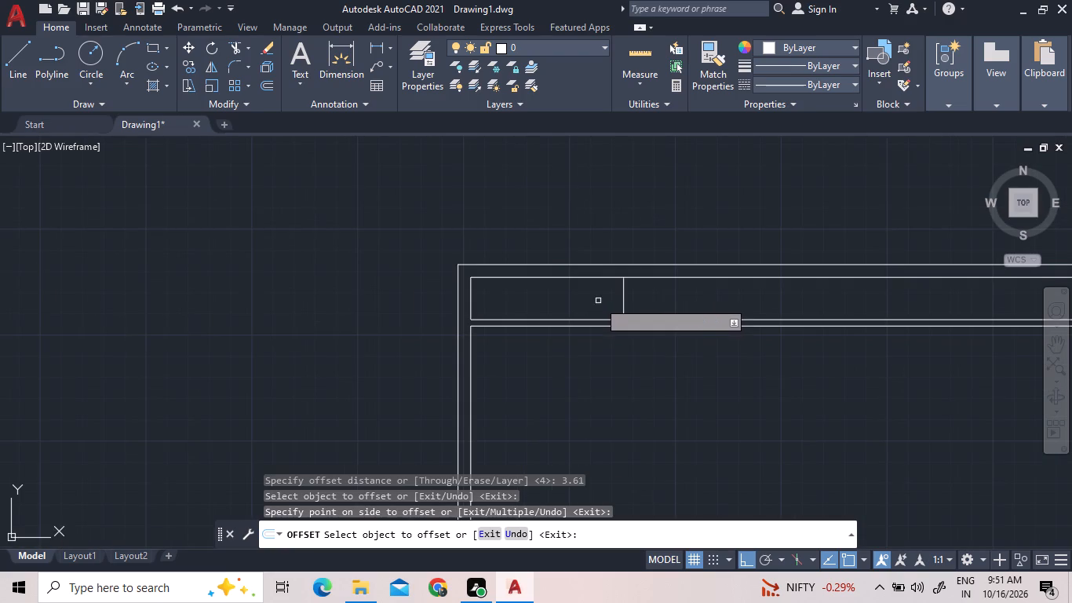
pyautogui.scroll(2, 633, 342)
pyautogui.scroll(1, 625, 269)
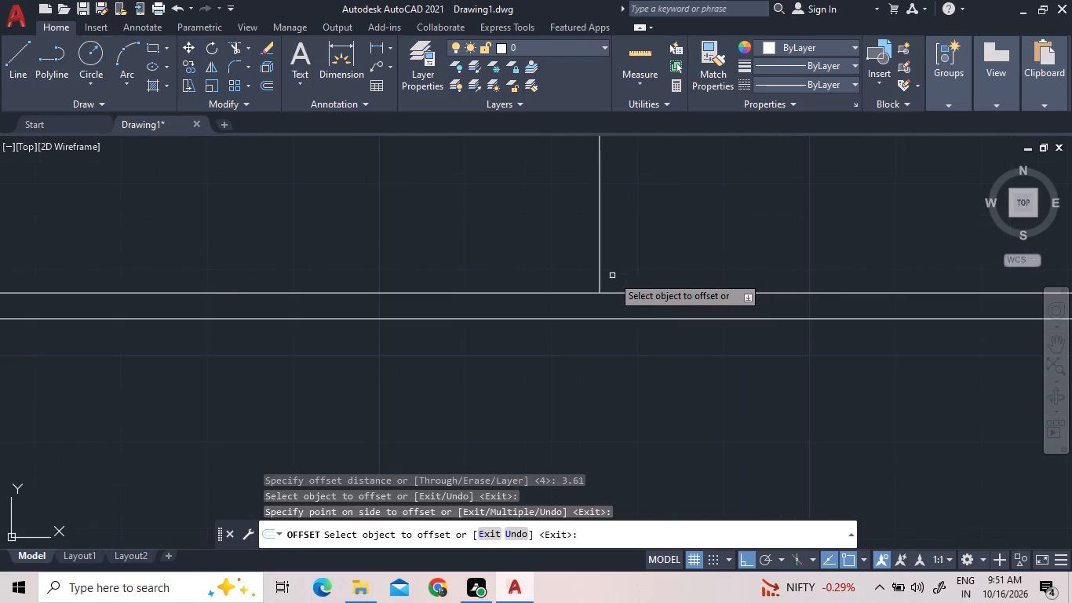
pyautogui.scroll(-1, 606, 284)
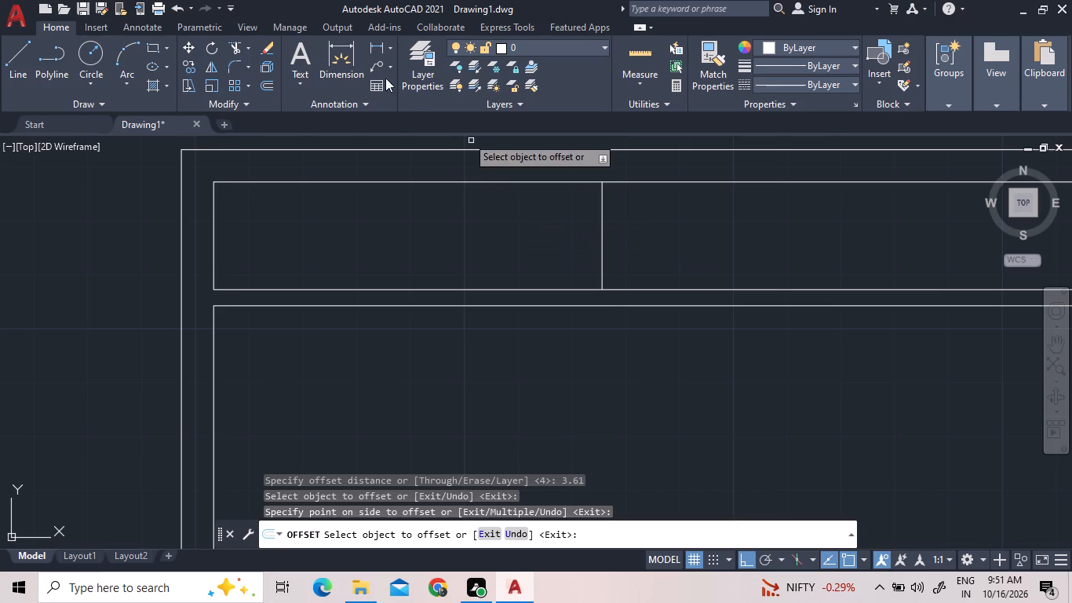
pyautogui.click(267, 84)
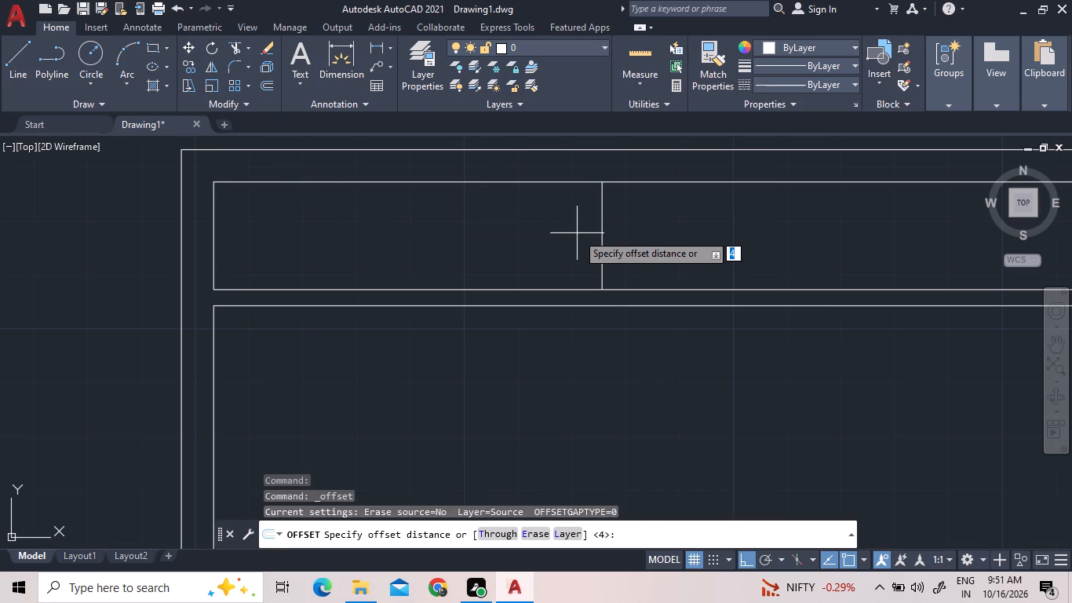
pyautogui.write('0.15')
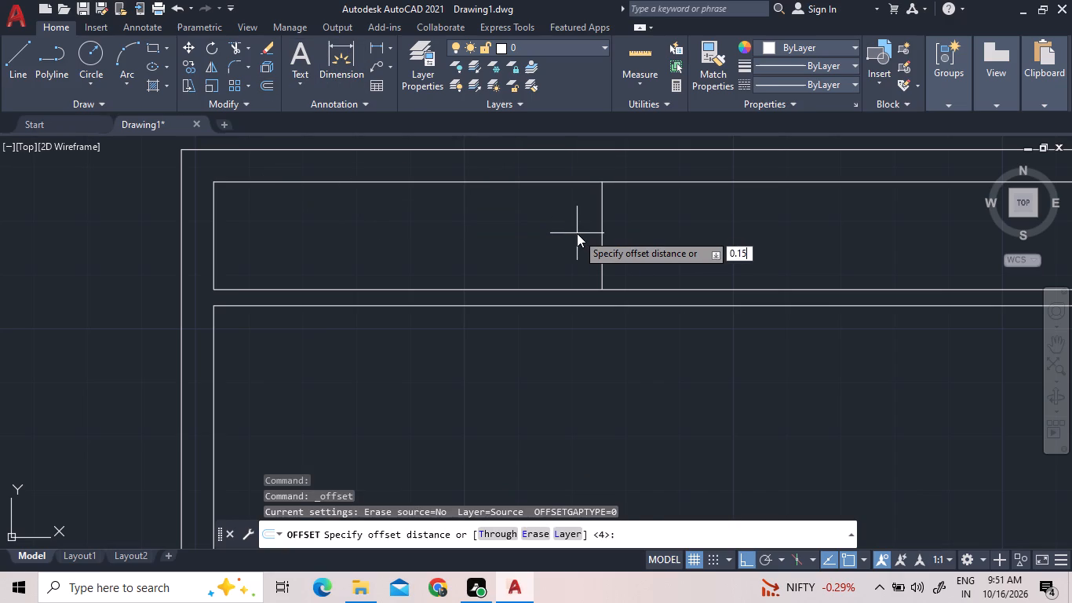
pyautogui.press('Return')
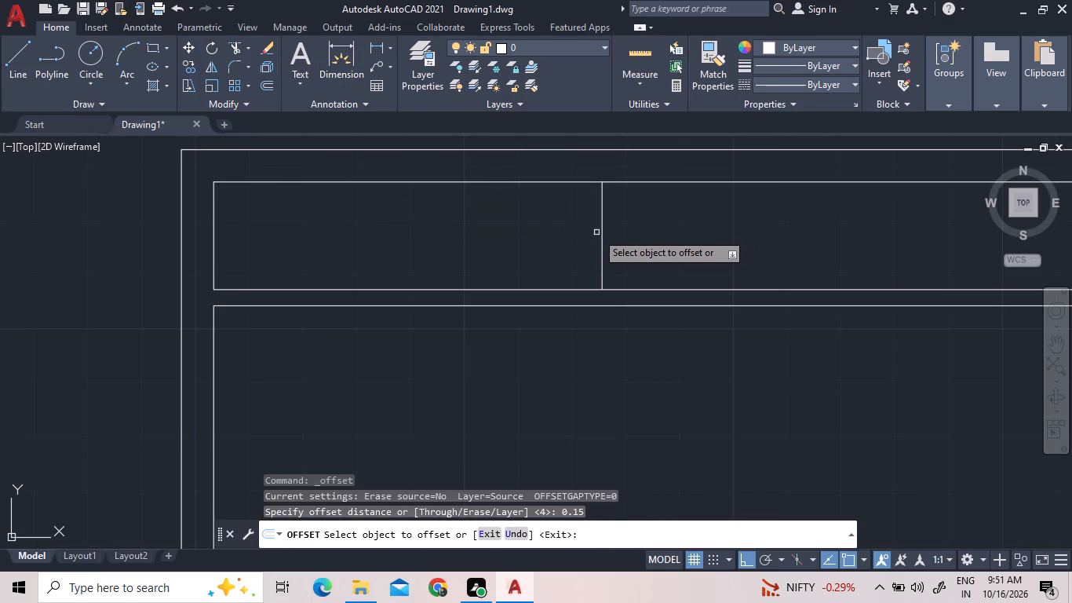
pyautogui.click(602, 233)
pyautogui.click(627, 239)
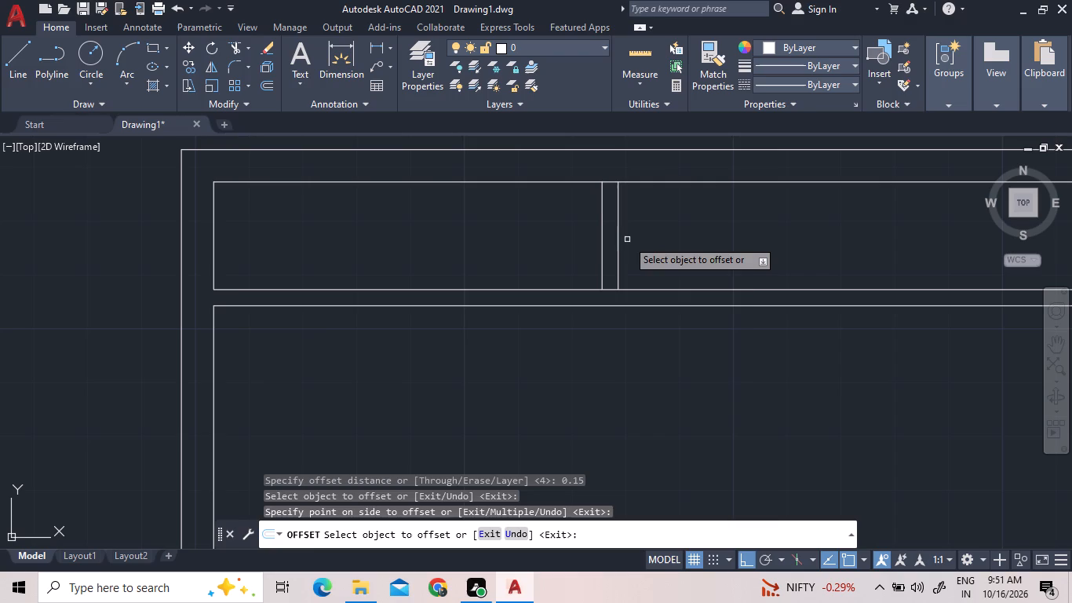
pyautogui.rightClick(627, 239)
pyautogui.click(626, 212)
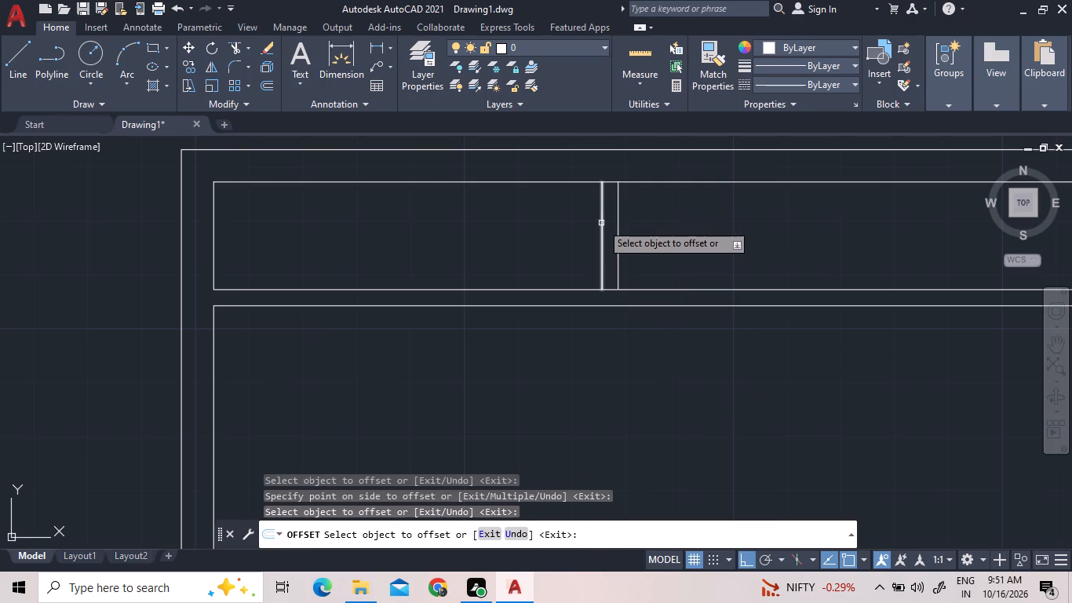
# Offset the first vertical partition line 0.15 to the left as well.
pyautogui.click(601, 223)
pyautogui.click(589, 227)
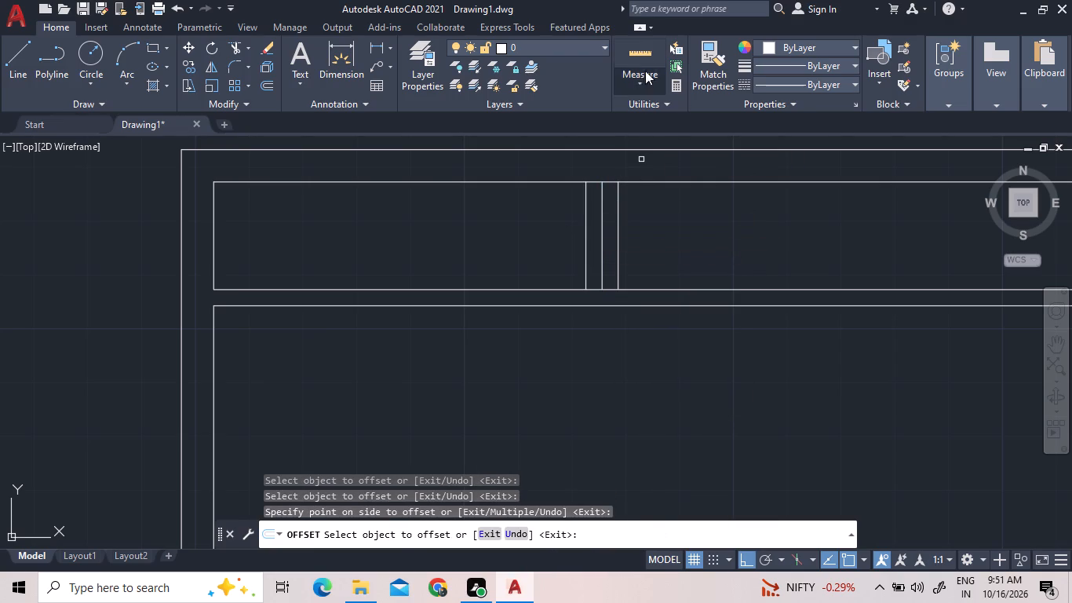
# Quick-measure the spaces on both sides of the vertical partition lines in the upper strip.
pyautogui.click(647, 58)
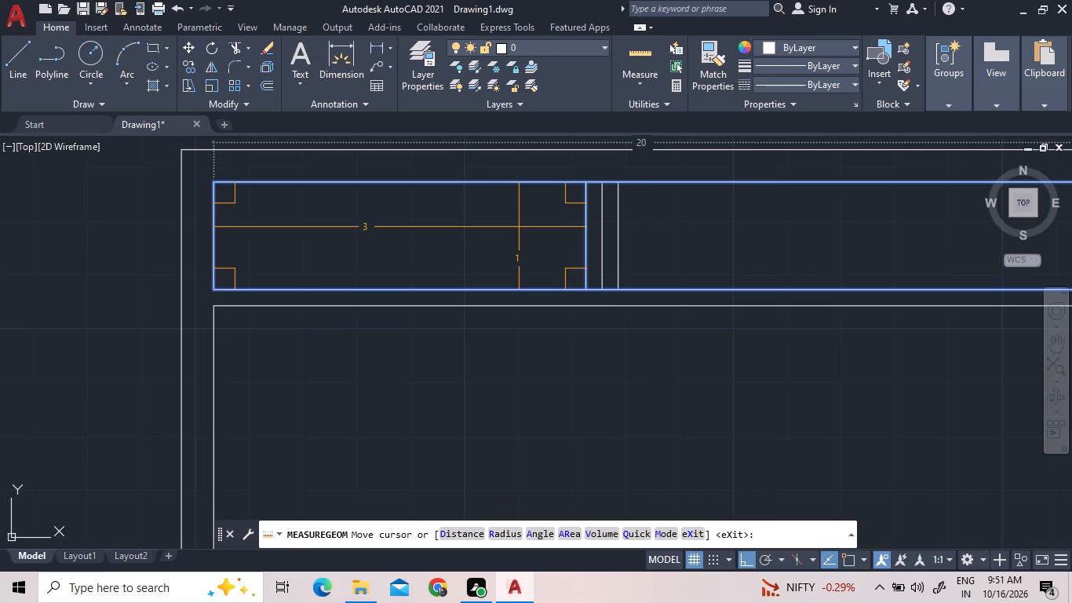
pyautogui.rightClick(652, 231)
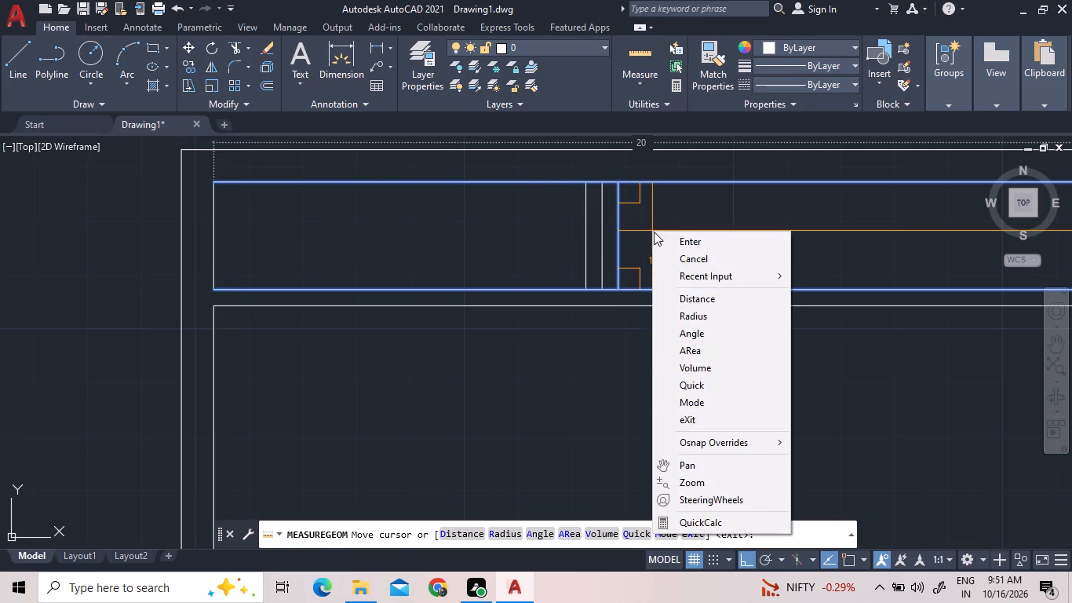
pyautogui.click(662, 240)
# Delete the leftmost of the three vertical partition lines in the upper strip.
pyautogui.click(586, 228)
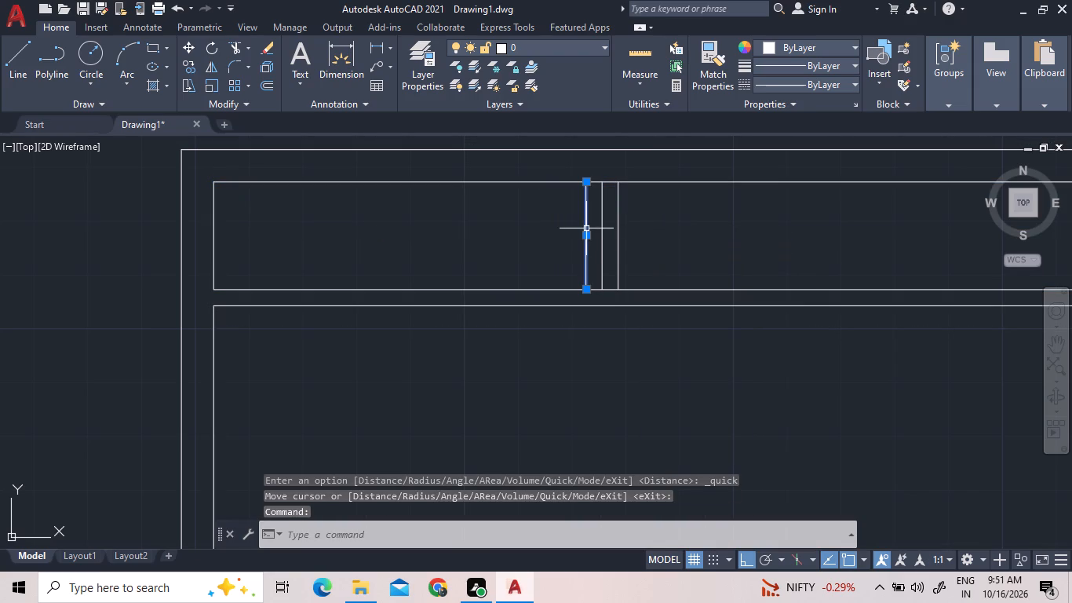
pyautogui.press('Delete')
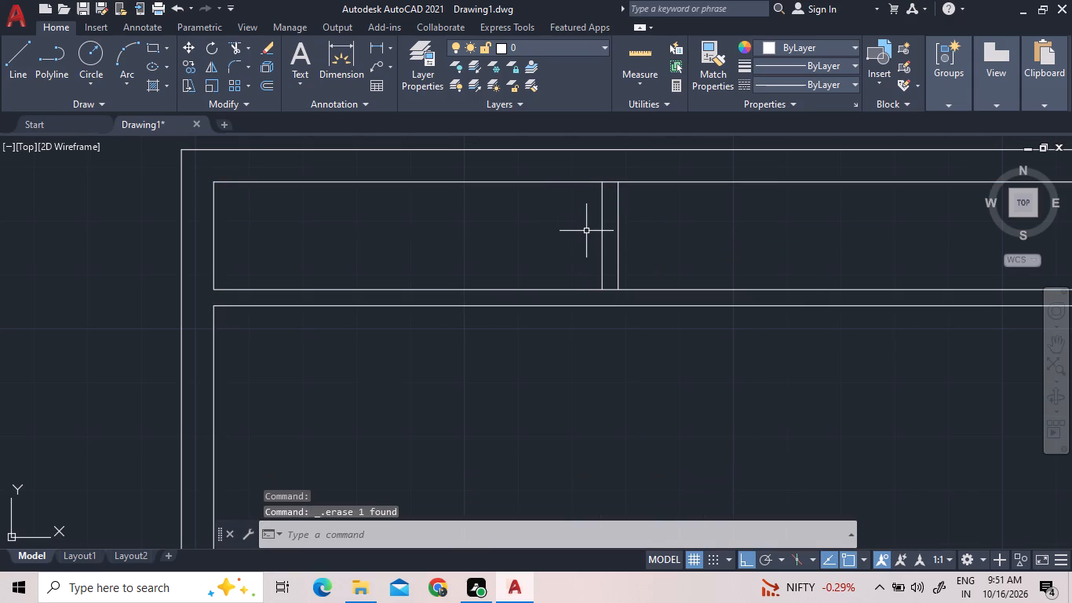
# Offset the inner left line below the horizontal interior wall 3.38 to the right into the plan.
pyautogui.click(274, 80)
pyautogui.write('3.38')
pyautogui.press('Return')
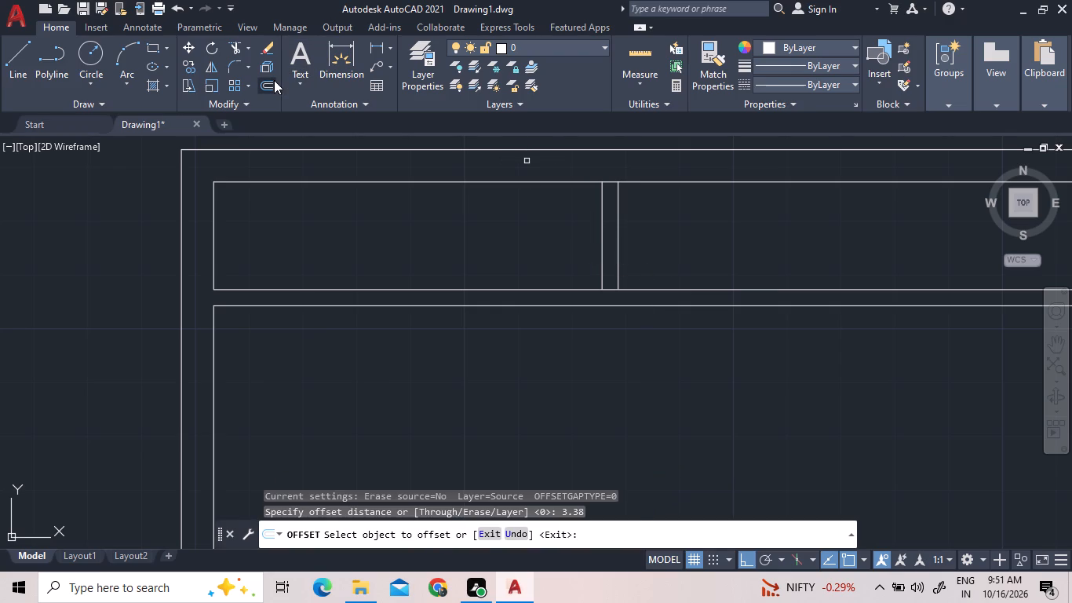
pyautogui.click(215, 333)
pyautogui.doubleClick(347, 352)
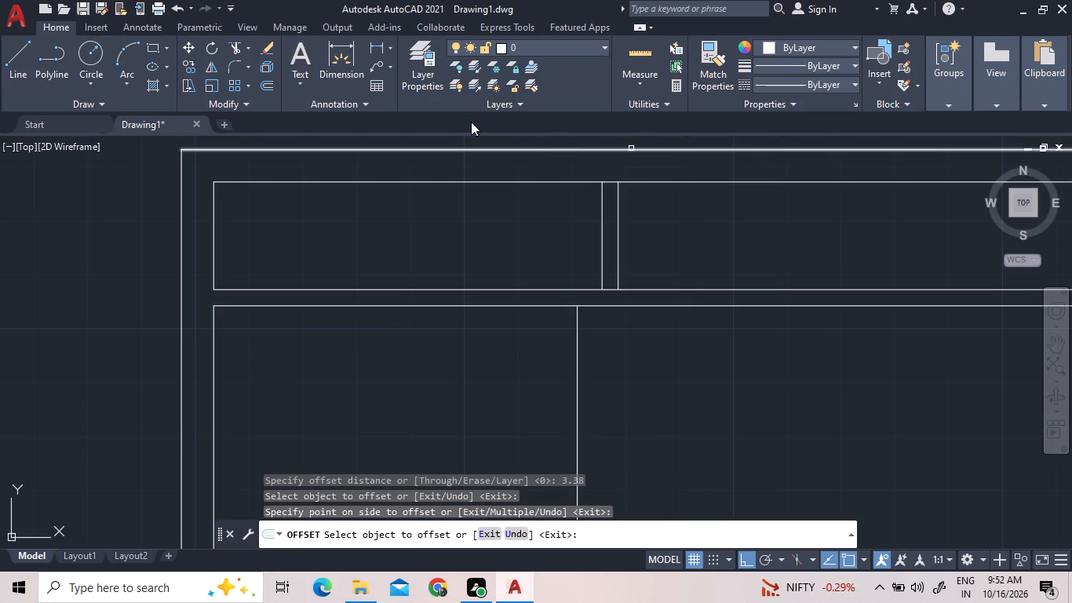
# Offset the vertical line below the horizontal interior wall 0.15 to the right to form a partition wall.
pyautogui.click(262, 83)
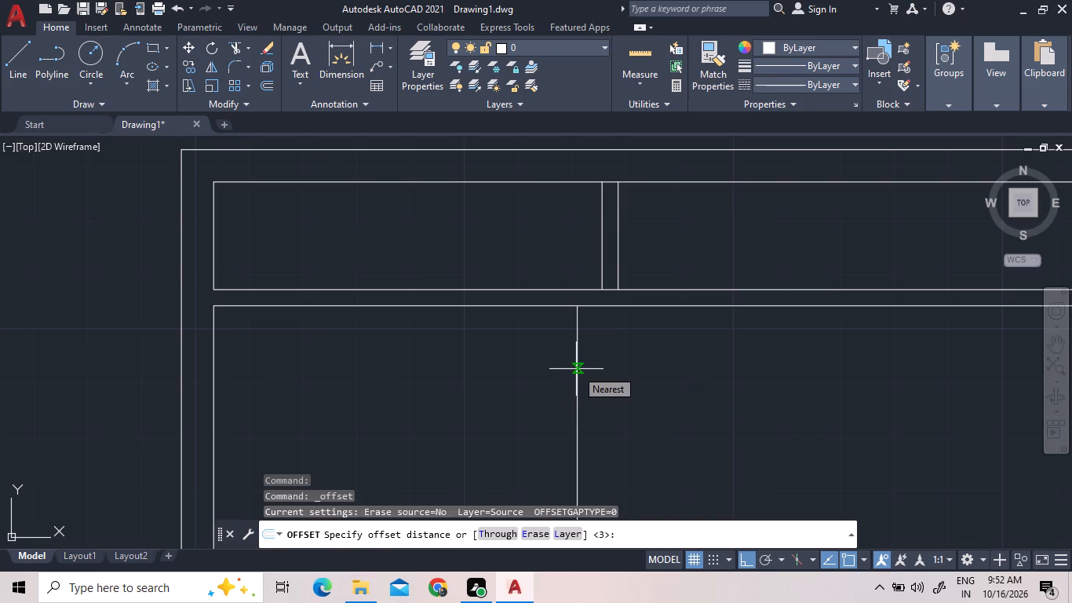
pyautogui.press('0')
pyautogui.write('.15')
pyautogui.press('Return')
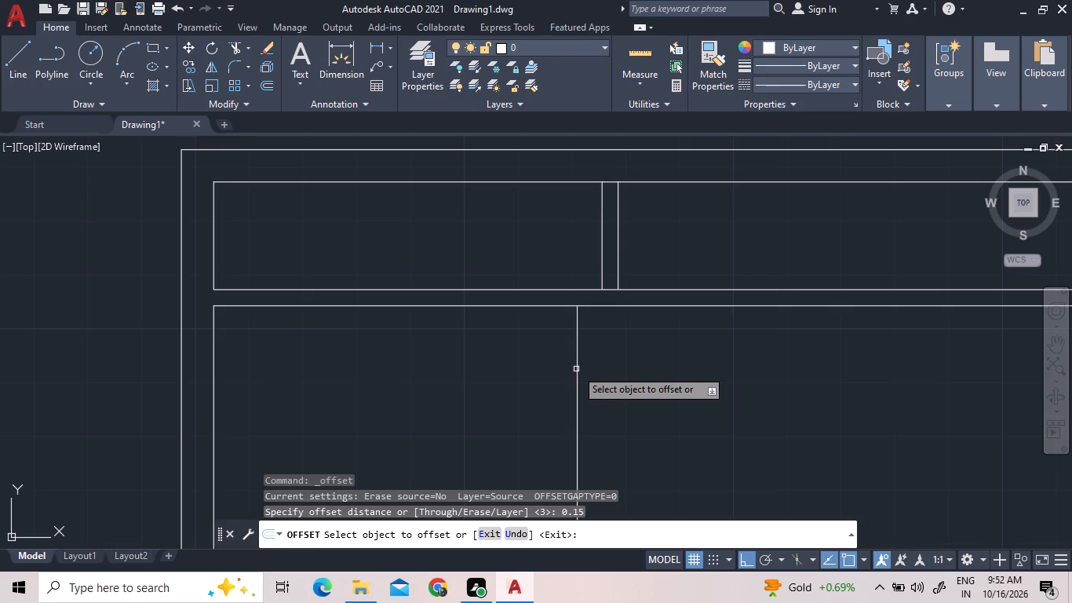
pyautogui.click(576, 369)
pyautogui.click(618, 376)
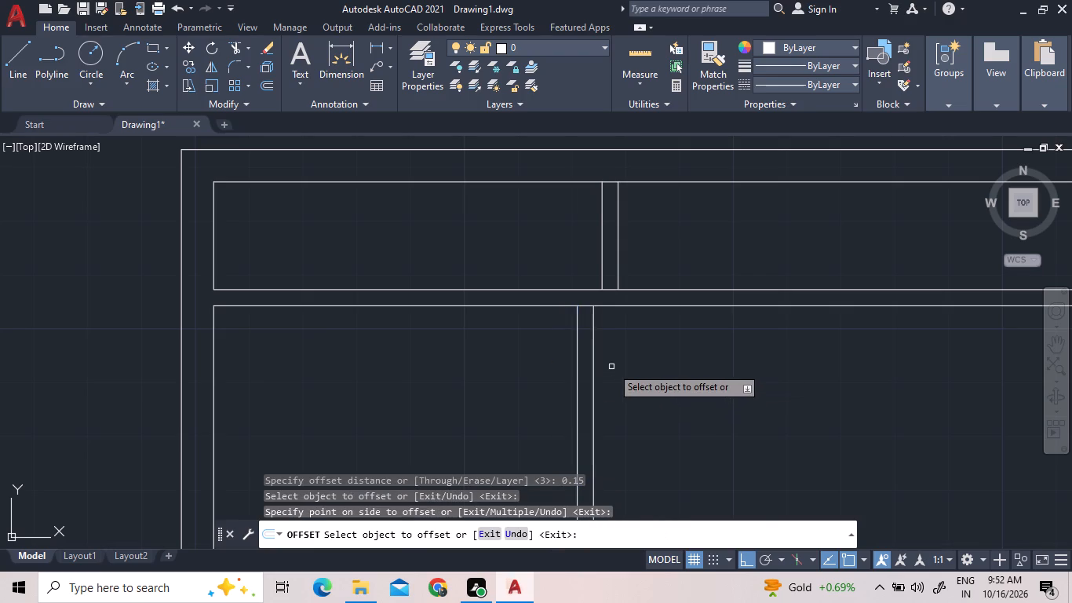
# Offset the lower line of the horizontal interior wall under the upper strip 3.11 downward.
pyautogui.scroll(-5, 611, 367)
pyautogui.scroll(3, 622, 437)
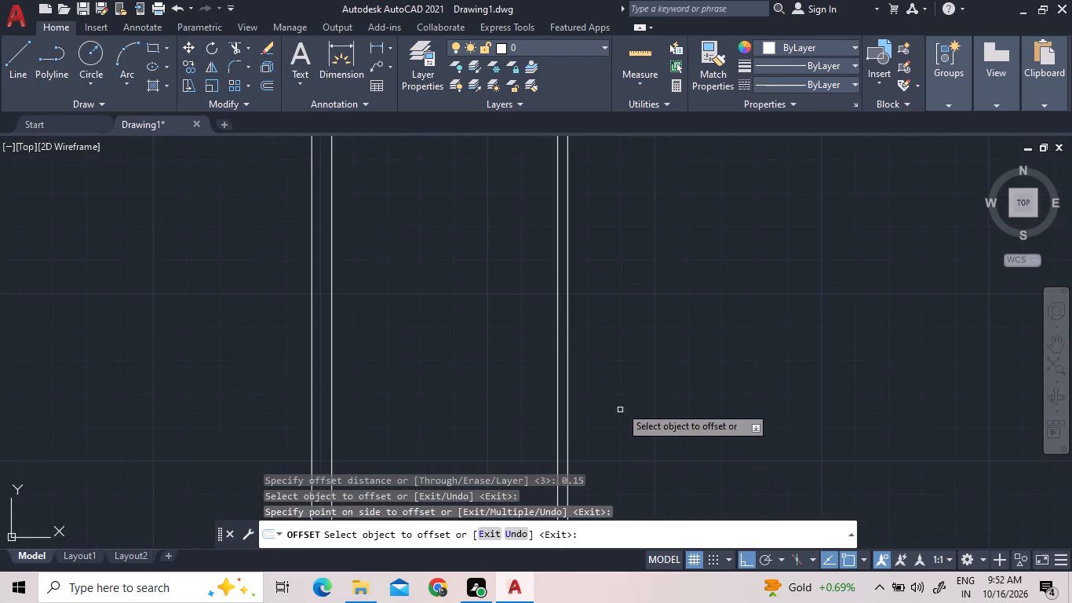
pyautogui.scroll(-1, 607, 382)
pyautogui.scroll(1, 604, 180)
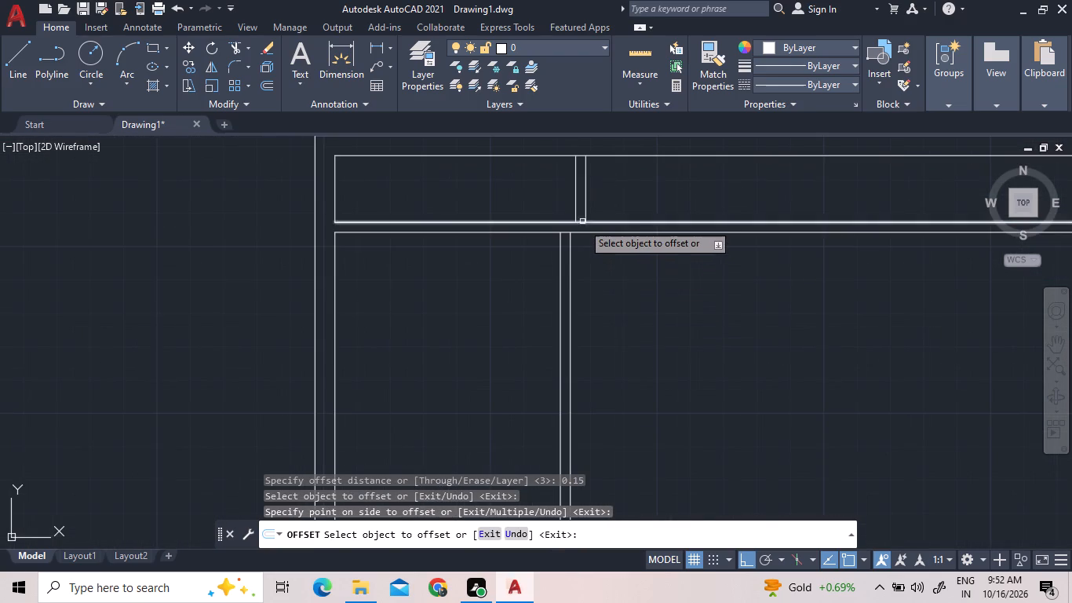
pyautogui.scroll(1, 582, 224)
pyautogui.scroll(-1, 582, 224)
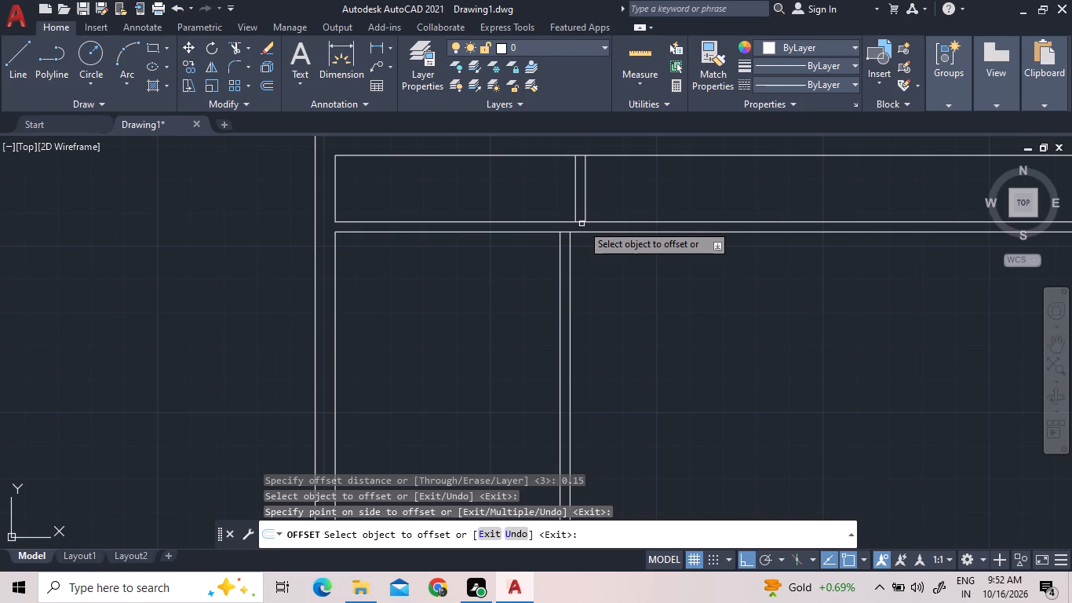
pyautogui.scroll(-1, 596, 269)
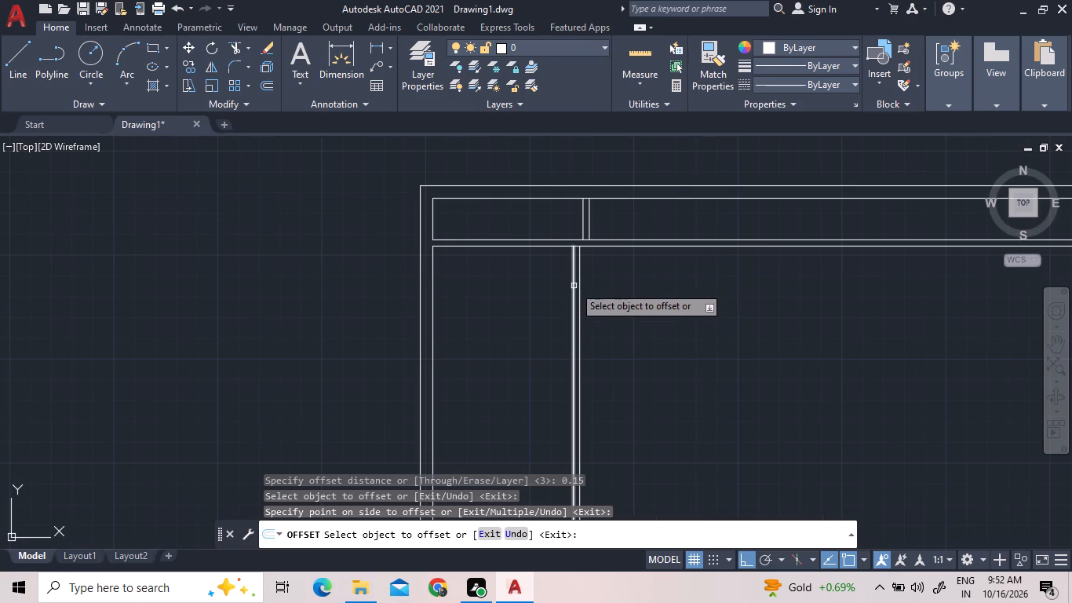
pyautogui.doubleClick(271, 90)
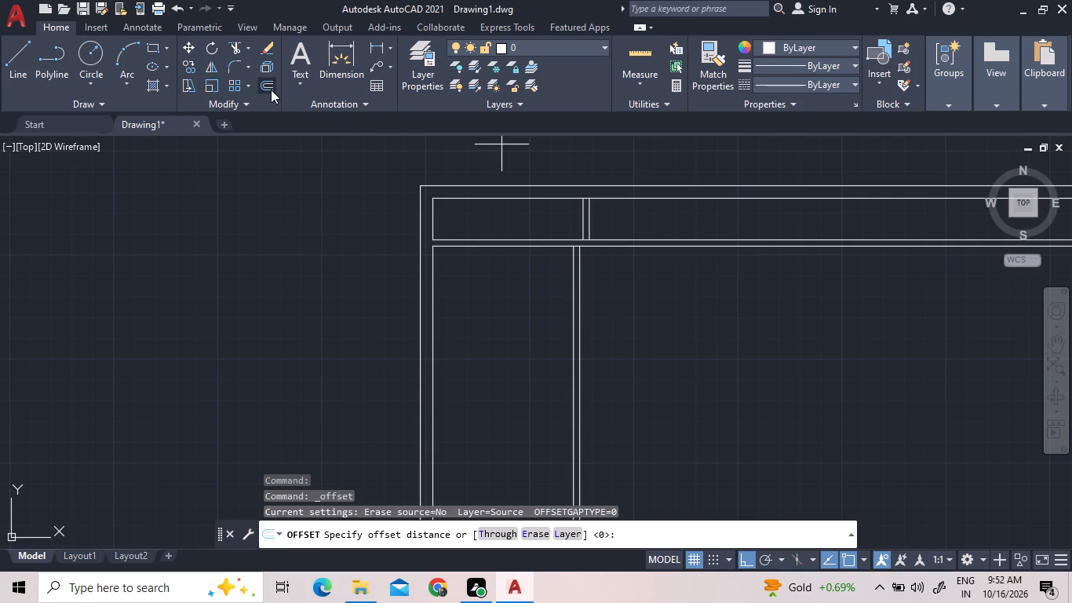
pyautogui.write('3.11')
pyautogui.press('Return')
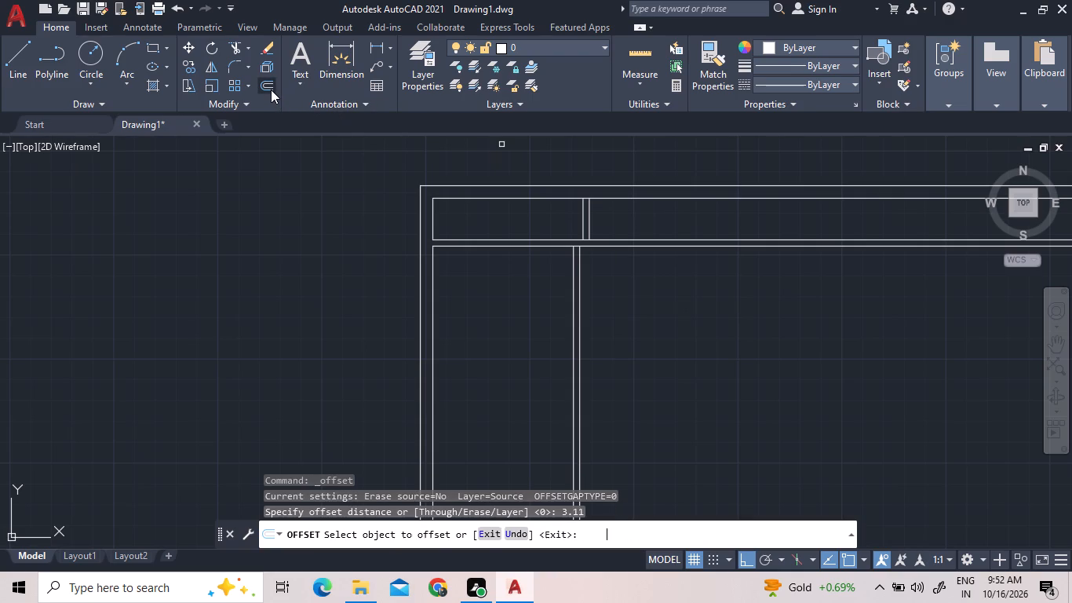
pyautogui.click(498, 247)
pyautogui.click(507, 278)
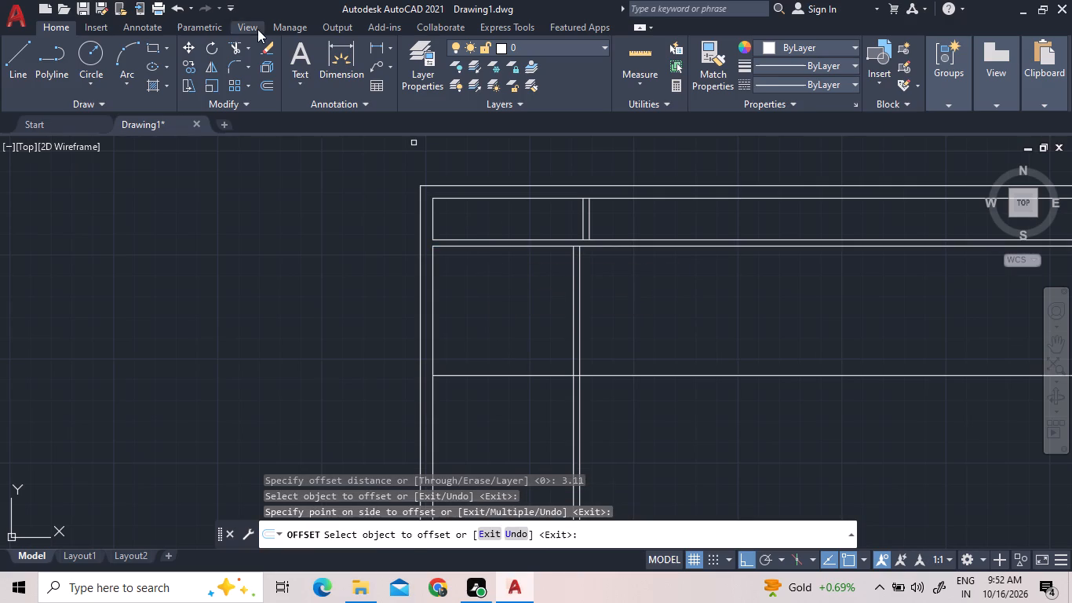
# Offset the new horizontal line 0.15 downward to form the second horizontal interior wall.
pyautogui.click(272, 84)
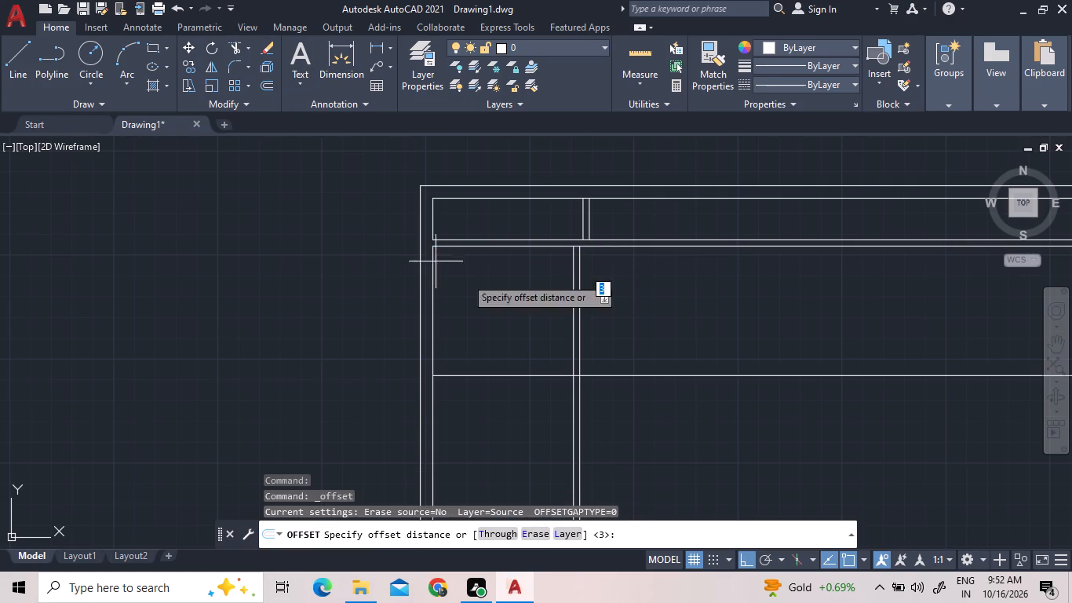
pyautogui.write('0.15')
pyautogui.press('Return')
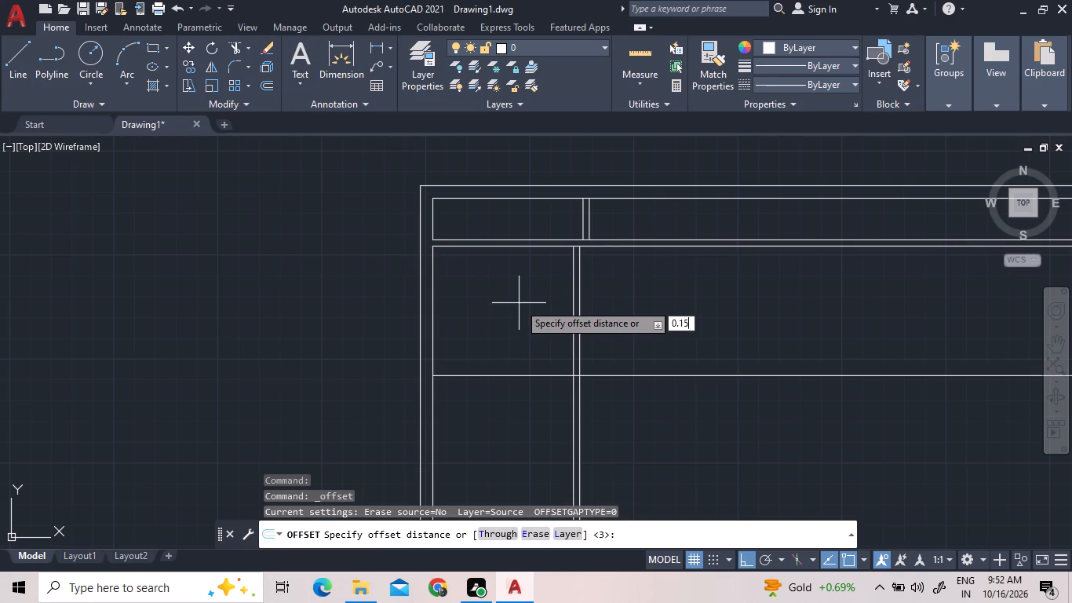
pyautogui.click(519, 377)
pyautogui.click(519, 400)
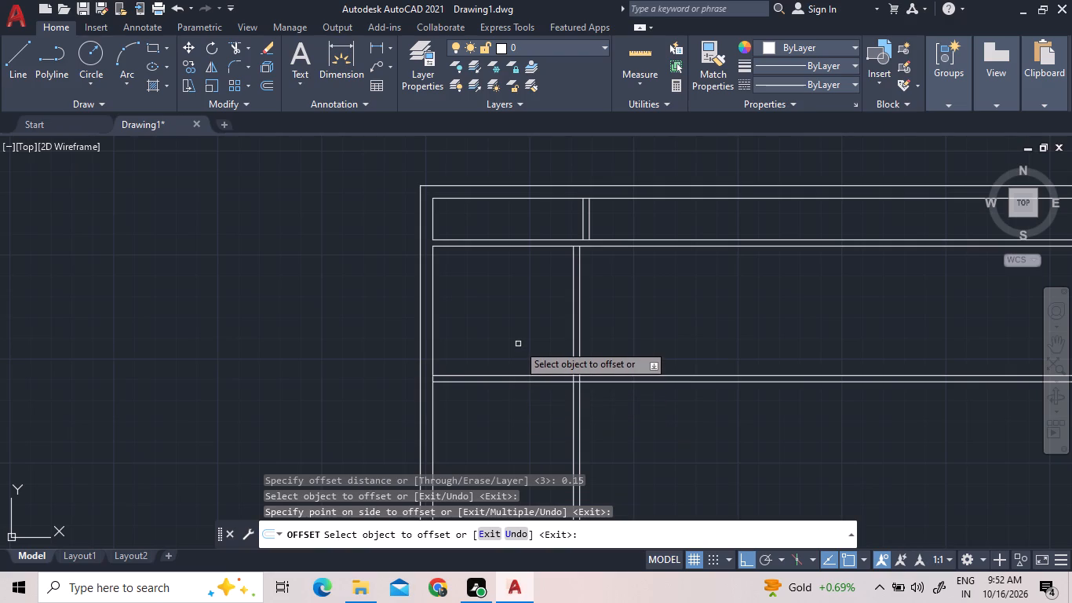
# Offset the lower line of the second horizontal interior wall 3.15 downward.
pyautogui.scroll(-1, 518, 344)
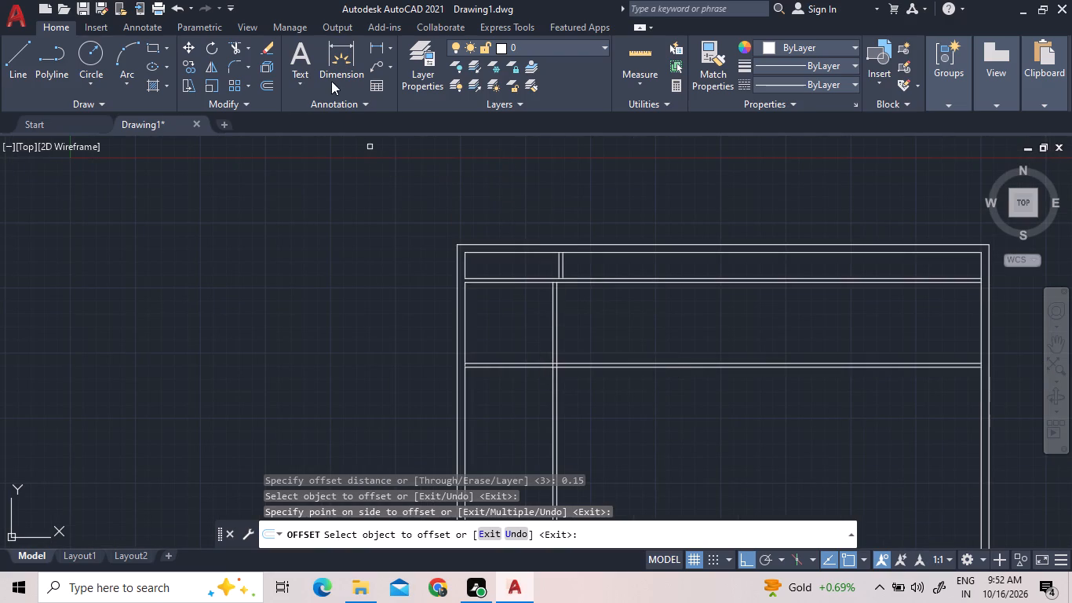
pyautogui.click(271, 86)
pyautogui.scroll(-2, 435, 225)
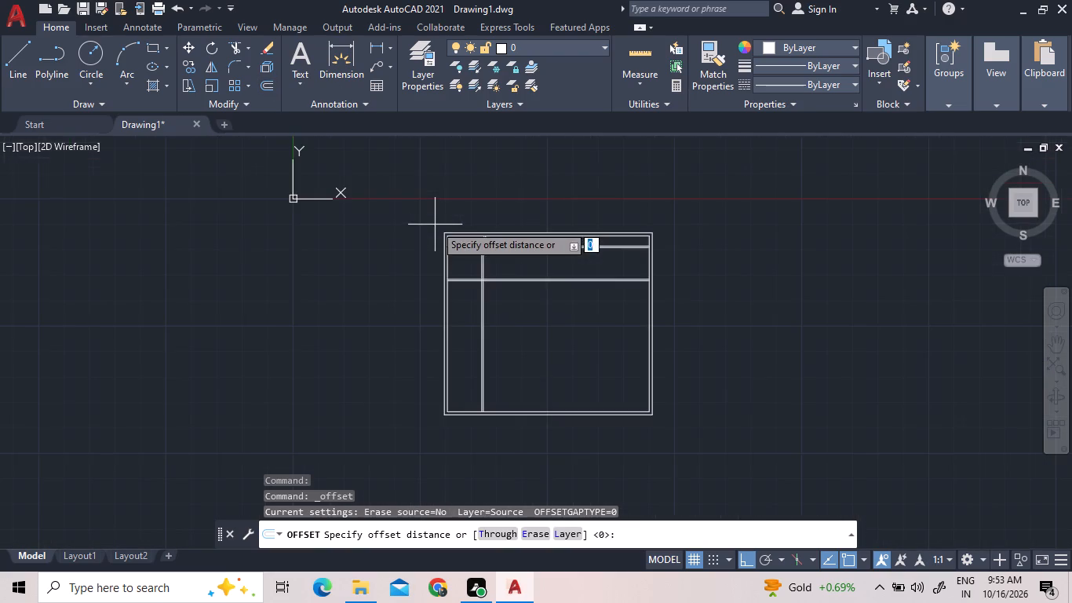
pyautogui.scroll(3, 461, 287)
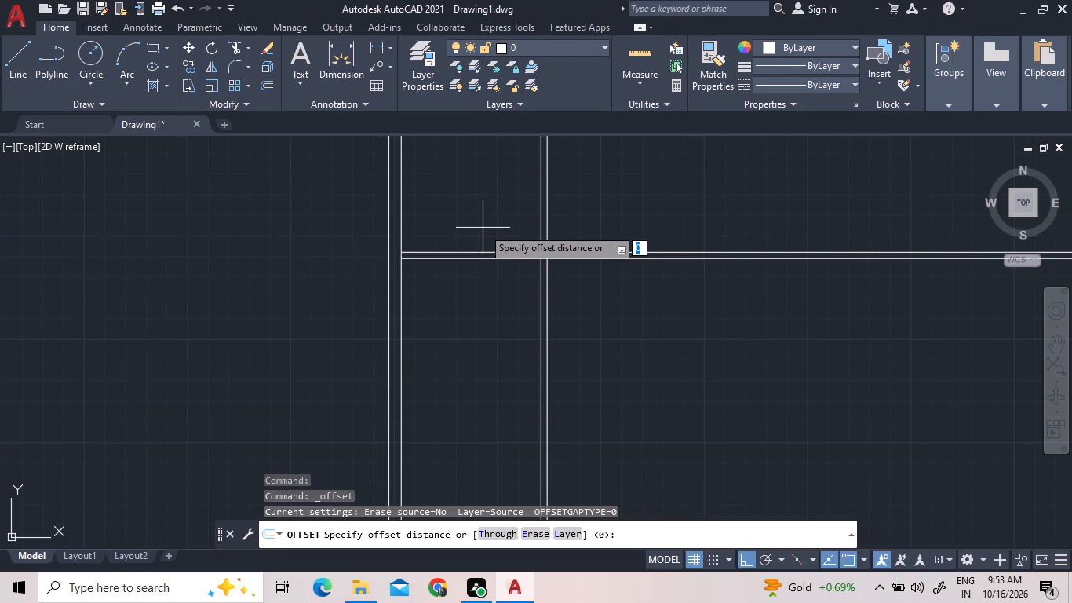
pyautogui.write('3.15')
pyautogui.press('Return')
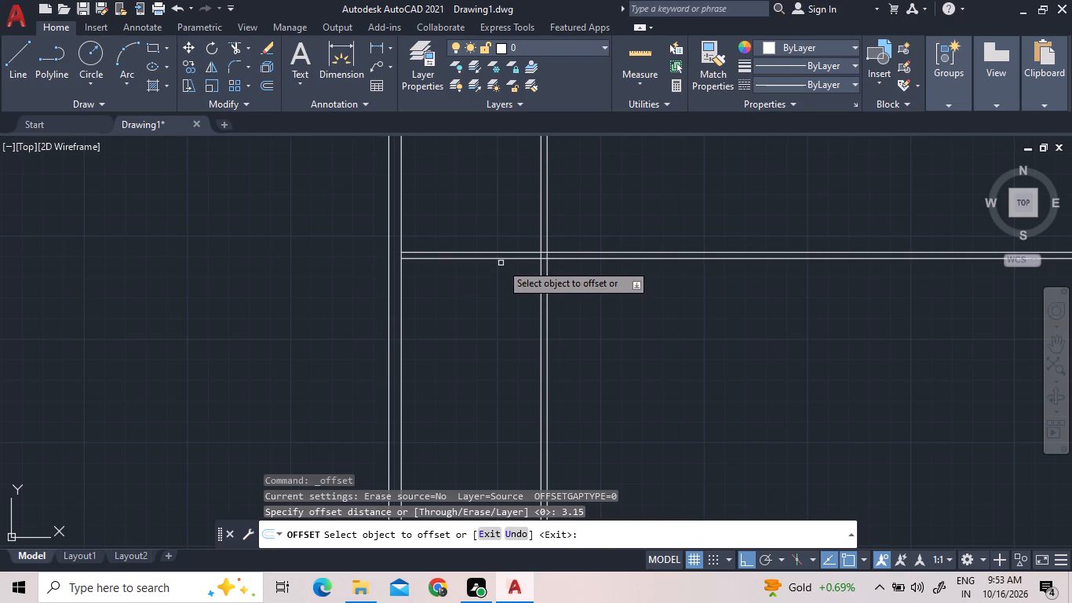
pyautogui.click(501, 260)
pyautogui.click(501, 305)
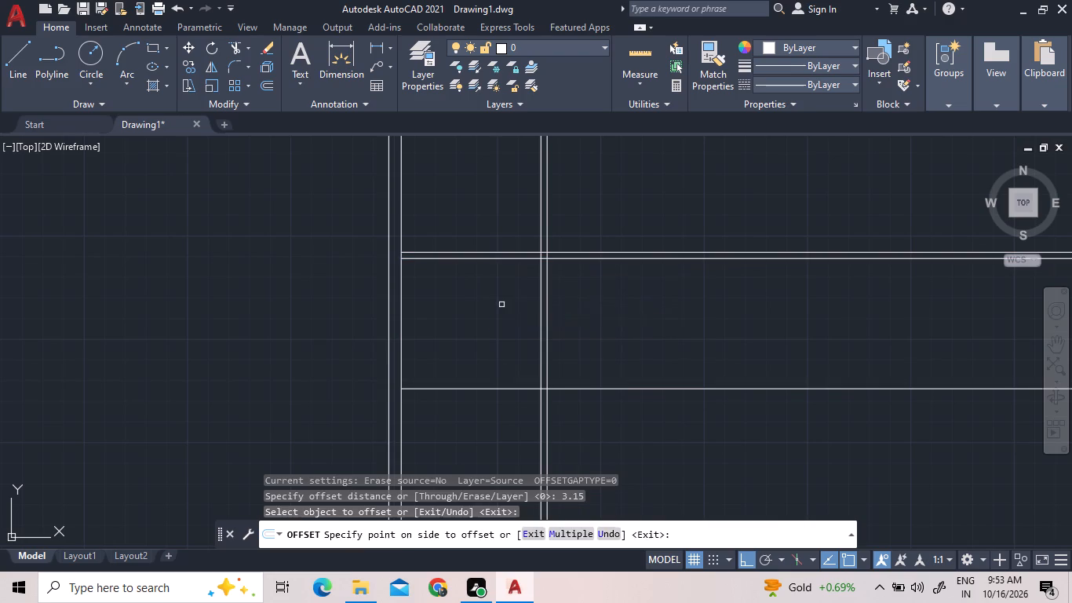
pyautogui.rightClick(501, 305)
pyautogui.click(508, 320)
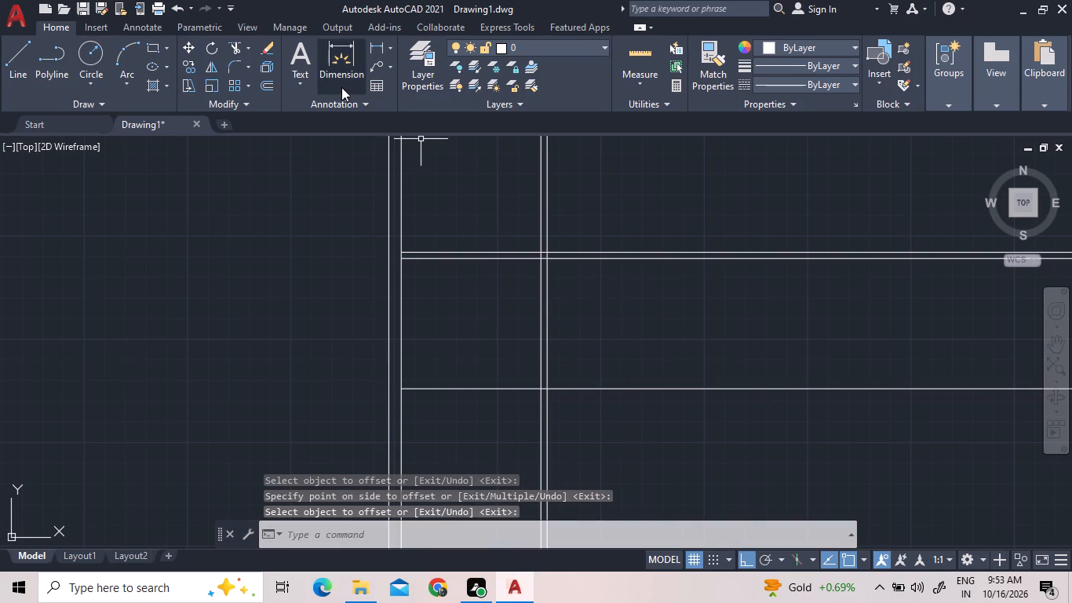
# Offset the lowest new horizontal line 0.3 downward to form a thicker horizontal wall.
pyautogui.click(267, 86)
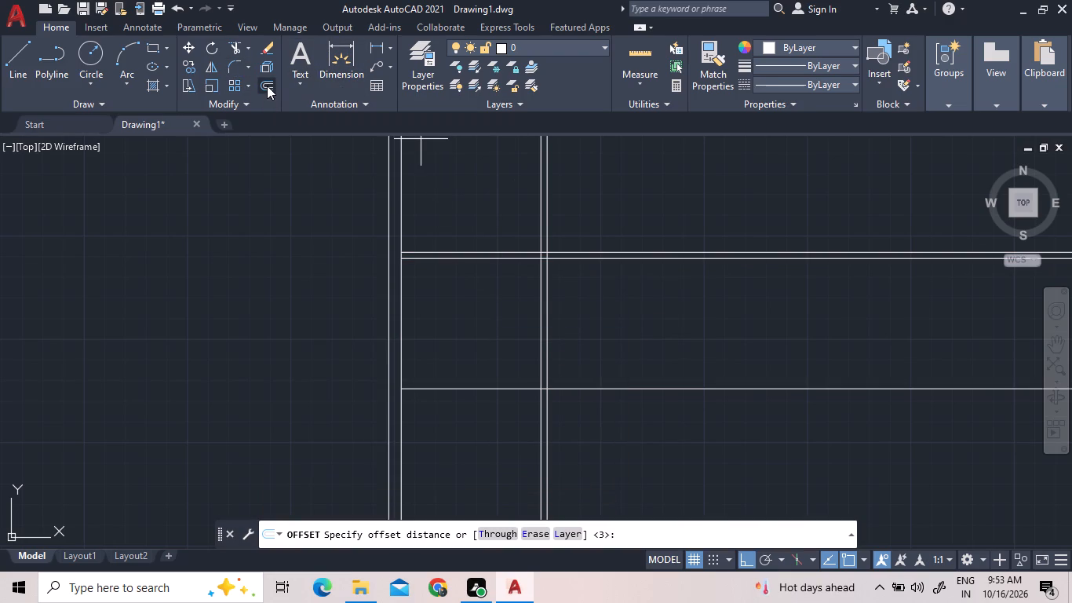
pyautogui.write('0.3')
pyautogui.press('Return')
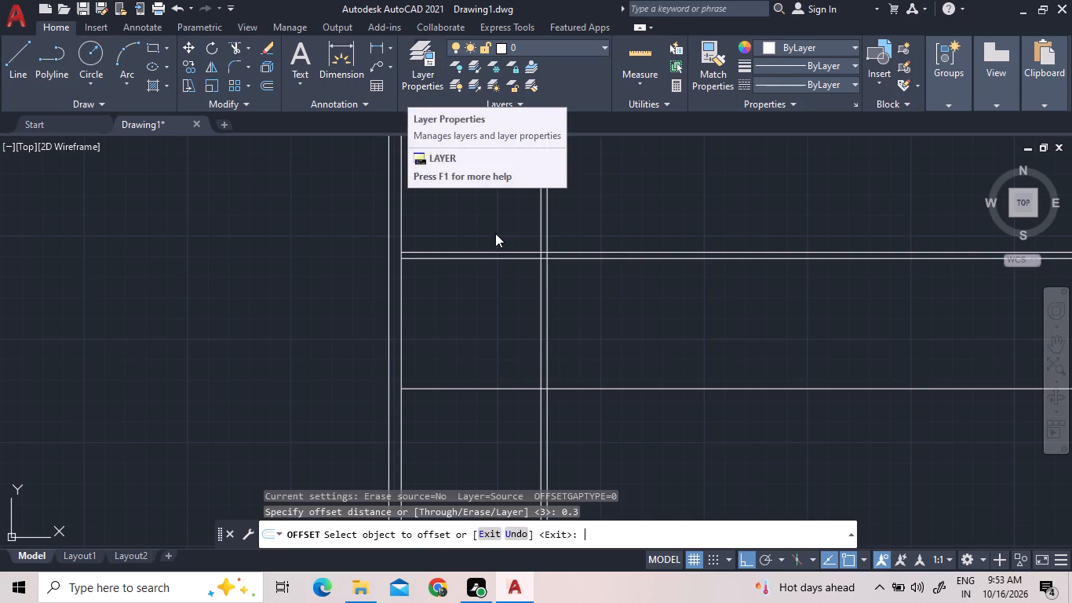
pyautogui.click(487, 389)
pyautogui.click(487, 413)
pyautogui.rightClick(485, 367)
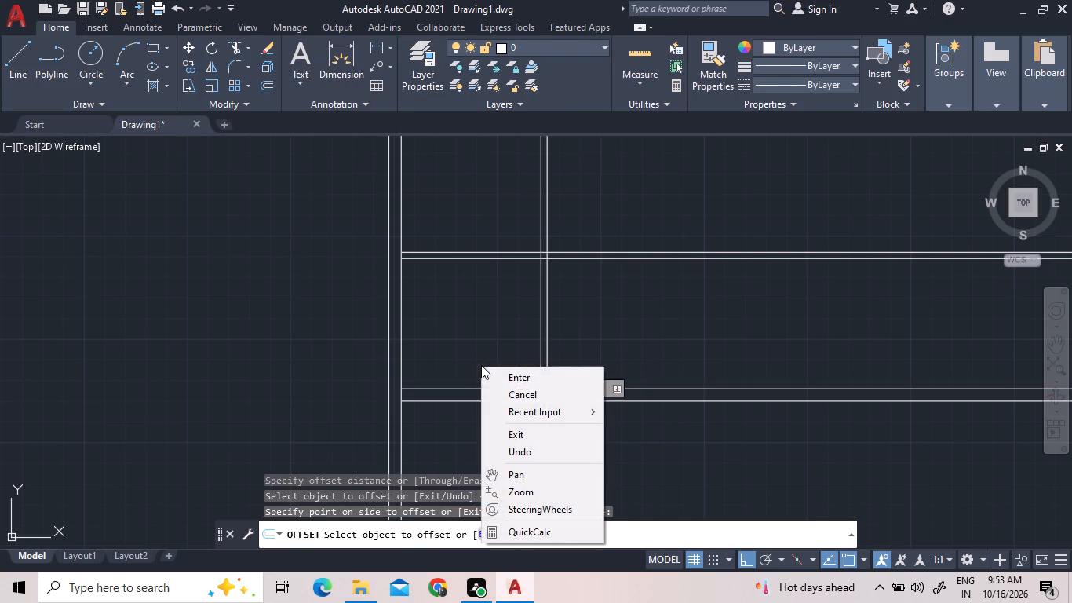
pyautogui.click(498, 375)
# Trim the horizontal line pieces between the partition faces at both ends of the upper-strip partition and atop the lower partition.
pyautogui.scroll(-1, 484, 316)
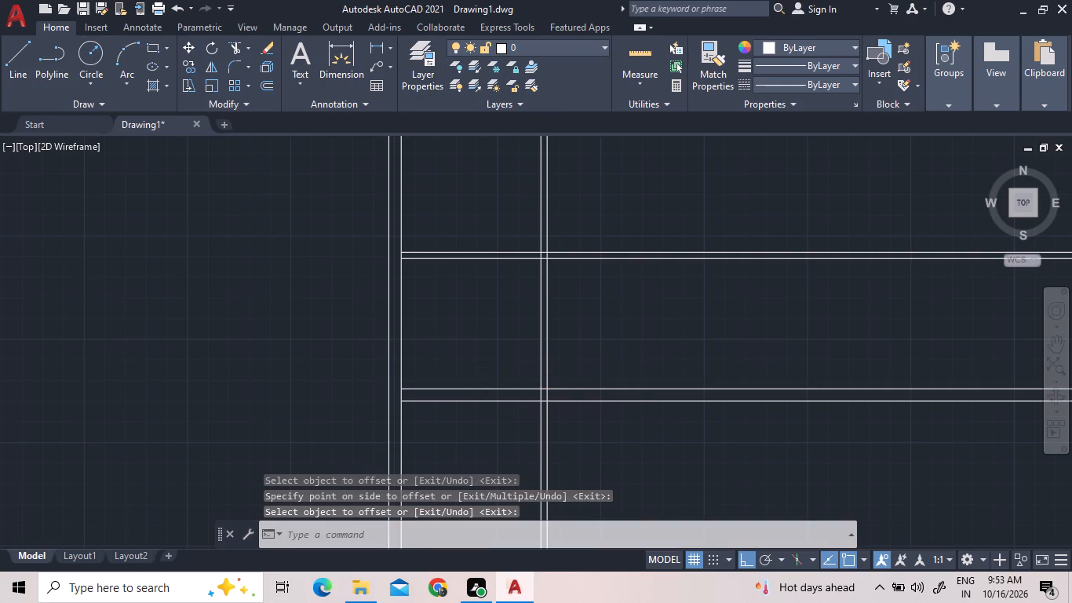
pyautogui.moveTo(567, 252); pyautogui.dragTo(505, 269, button='middle')
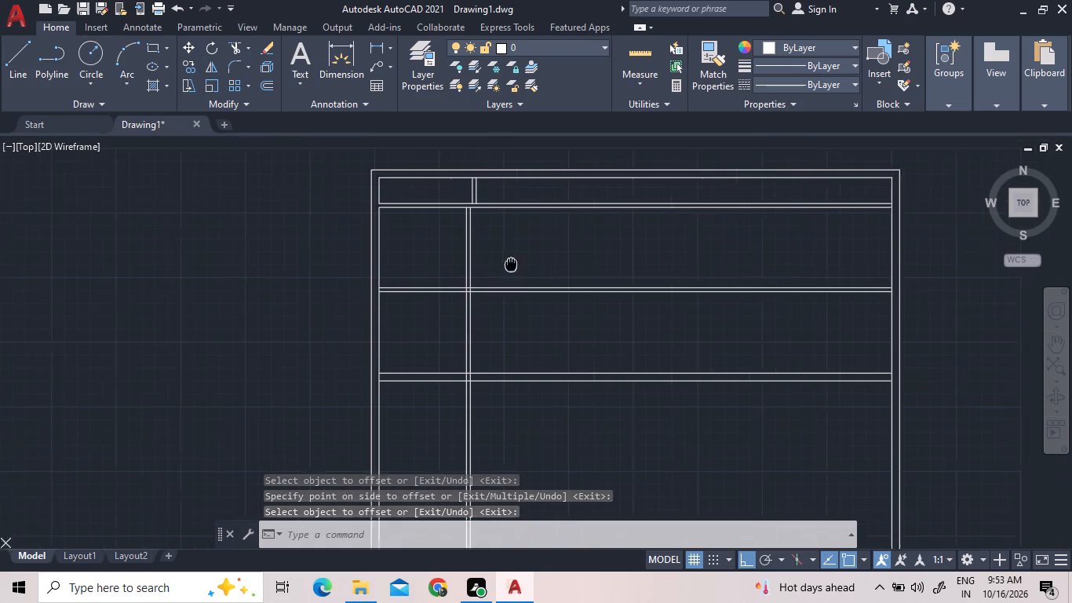
pyautogui.moveTo(505, 269); pyautogui.dragTo(466, 326, button='middle')
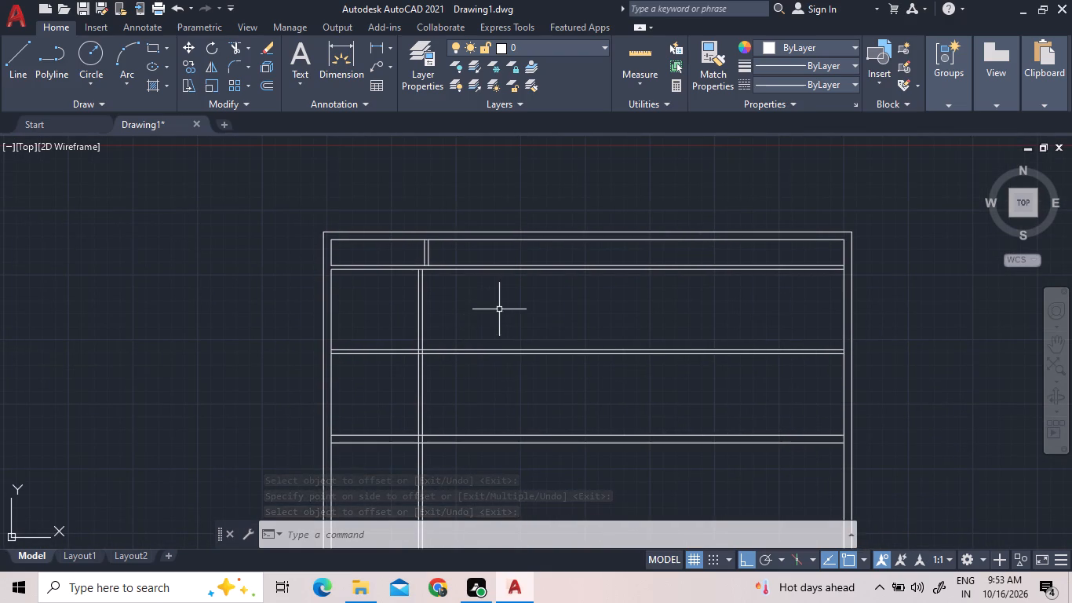
pyautogui.scroll(-1, 500, 309)
pyautogui.scroll(1, 432, 375)
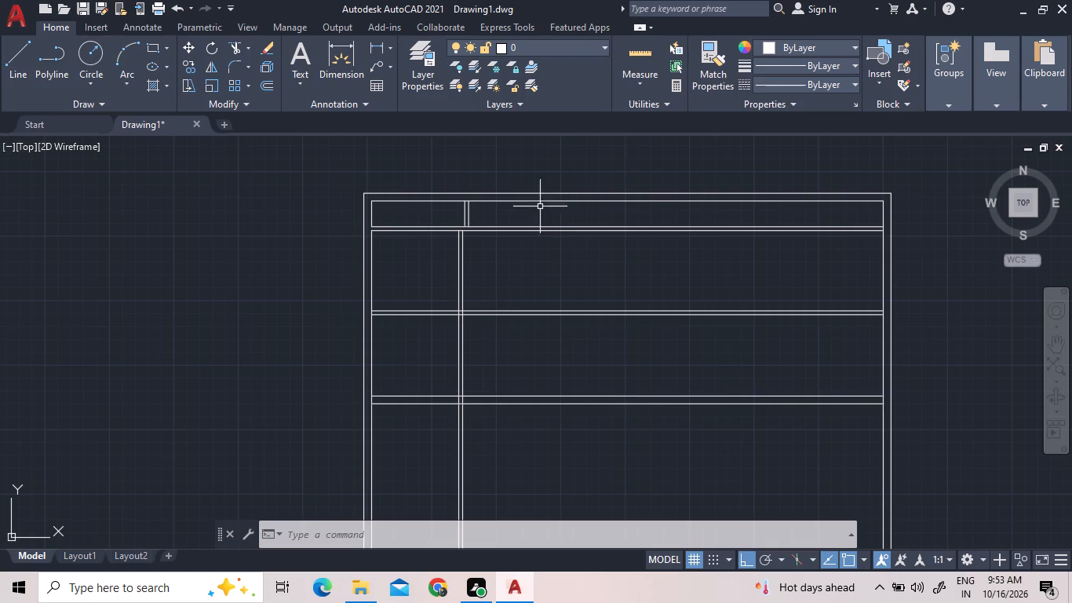
pyautogui.scroll(2, 523, 203)
pyautogui.moveTo(505, 228); pyautogui.dragTo(389, 211, button='middle')
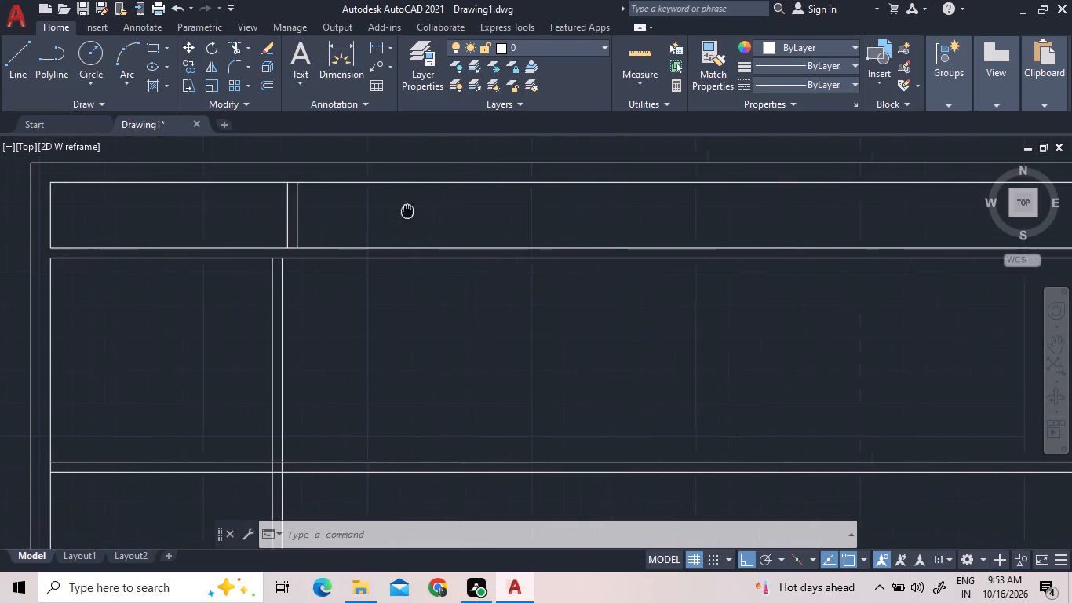
pyautogui.moveTo(389, 211); pyautogui.dragTo(367, 210, button='middle')
pyautogui.click(235, 48)
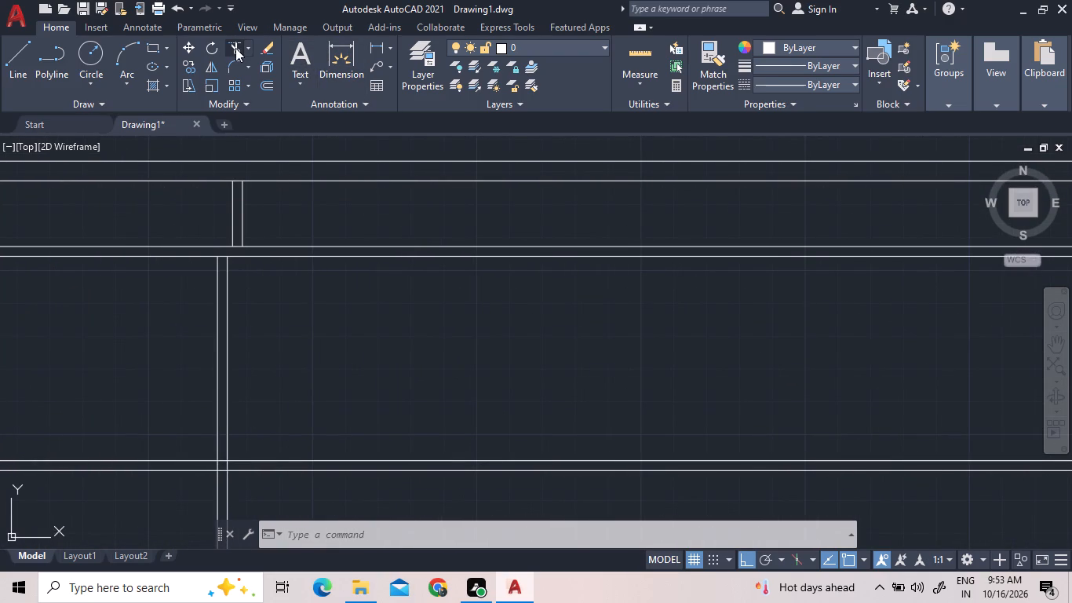
pyautogui.click(236, 180)
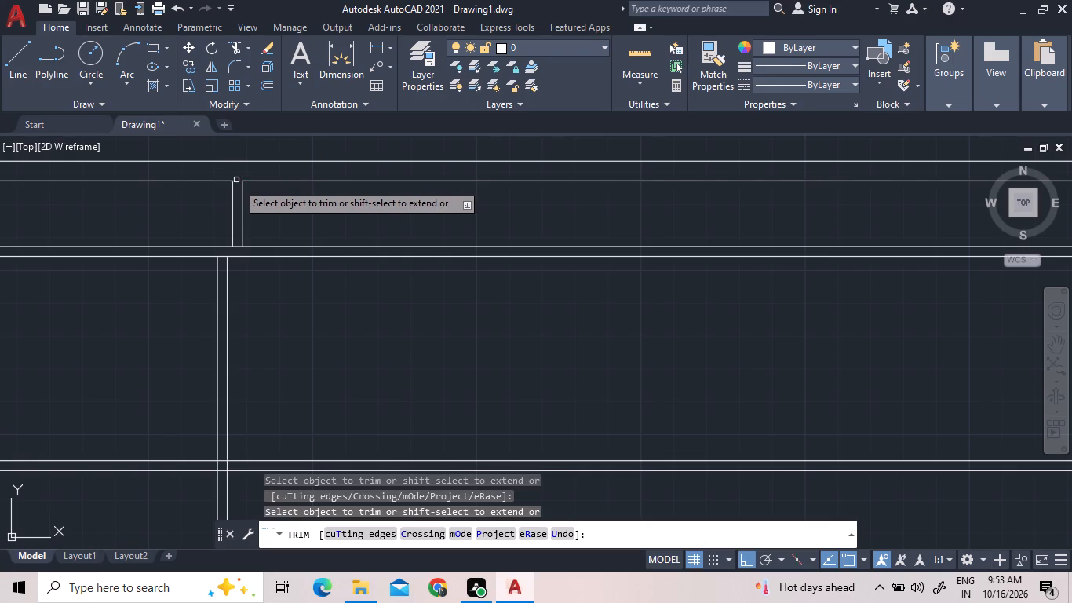
pyautogui.click(236, 247)
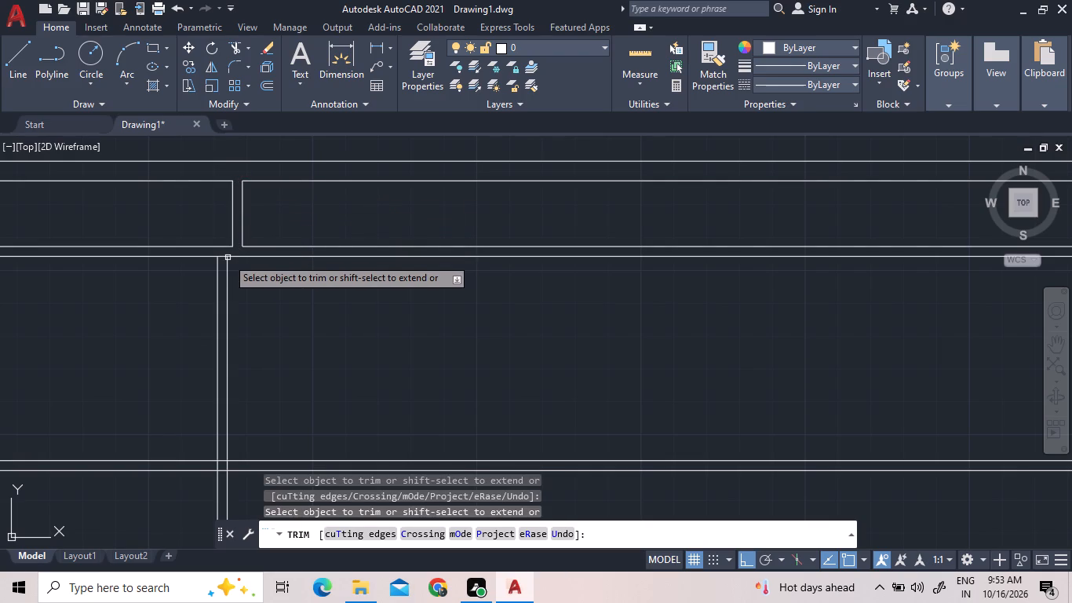
pyautogui.click(224, 258)
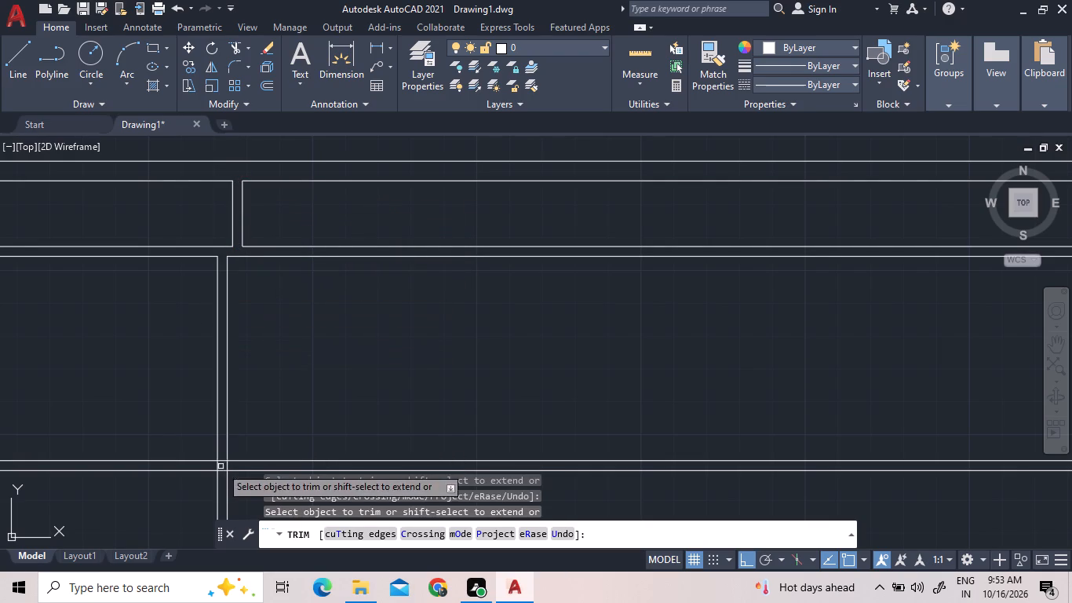
# Trim the horizontal line pieces and the partition's left face piece where the second horizontal interior wall crosses the vertical partition.
pyautogui.click(222, 471)
pyautogui.click(224, 463)
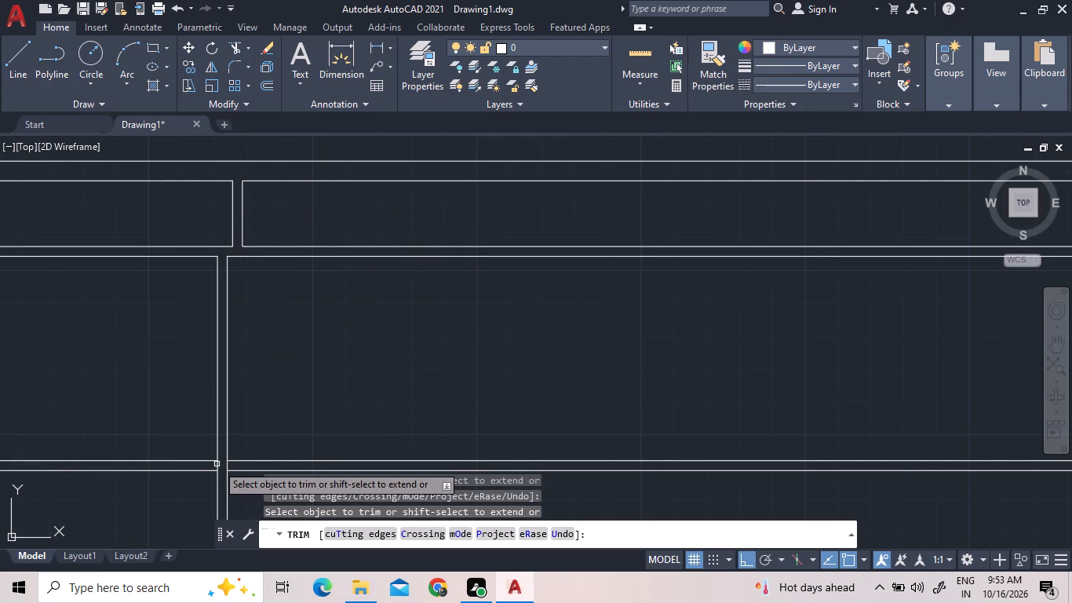
pyautogui.click(217, 464)
# Trim the partition and horizontal line pieces inside the crossing of the thicker horizontal wall and the vertical partition.
pyautogui.scroll(-4, 258, 433)
pyautogui.scroll(1, 241, 479)
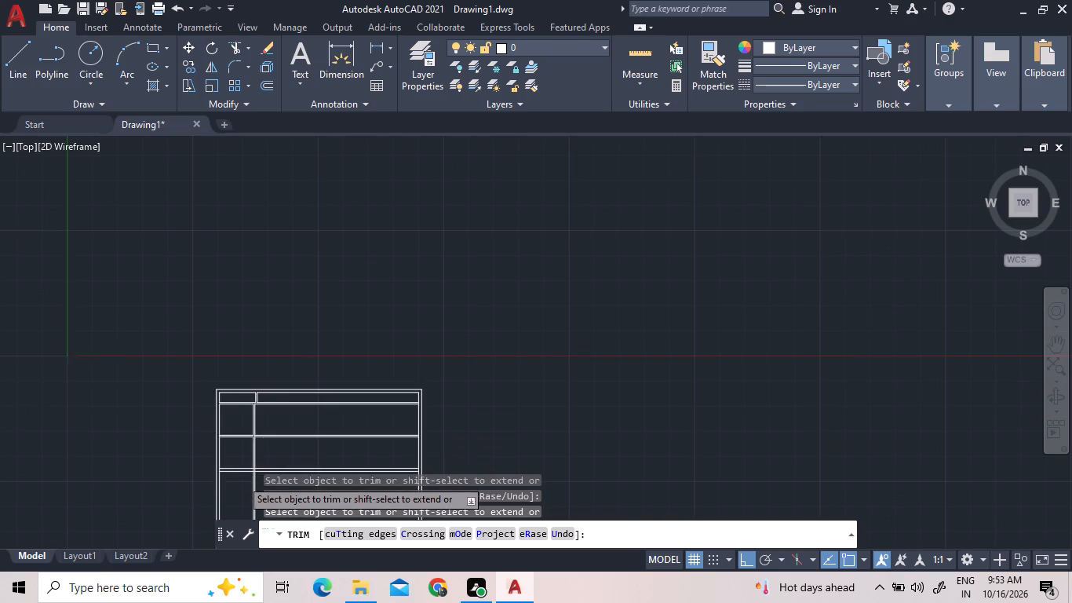
pyautogui.scroll(3, 241, 479)
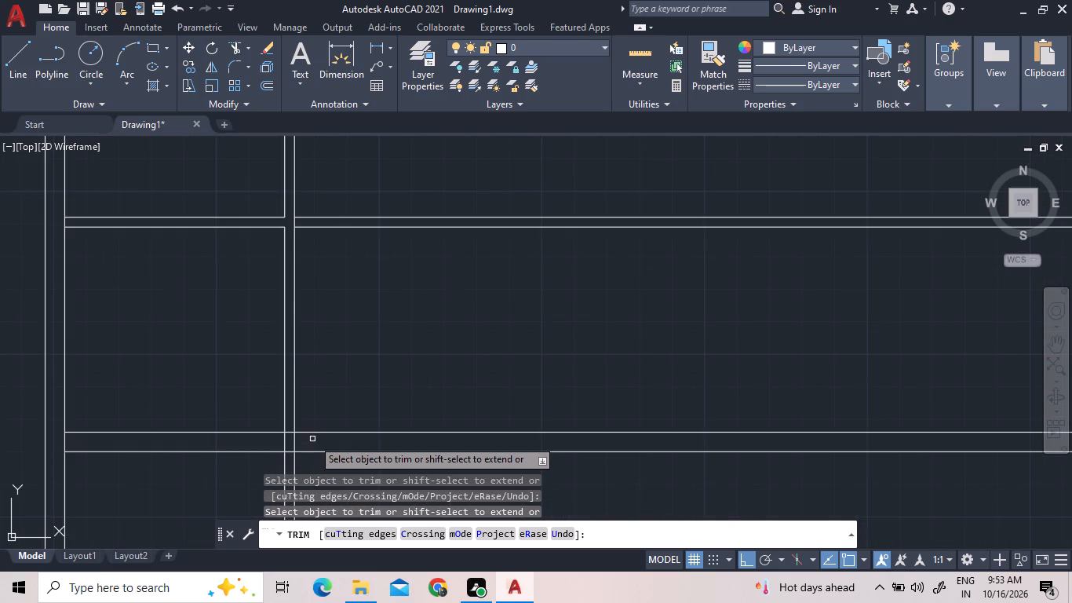
pyautogui.scroll(2, 312, 439)
pyautogui.click(298, 448)
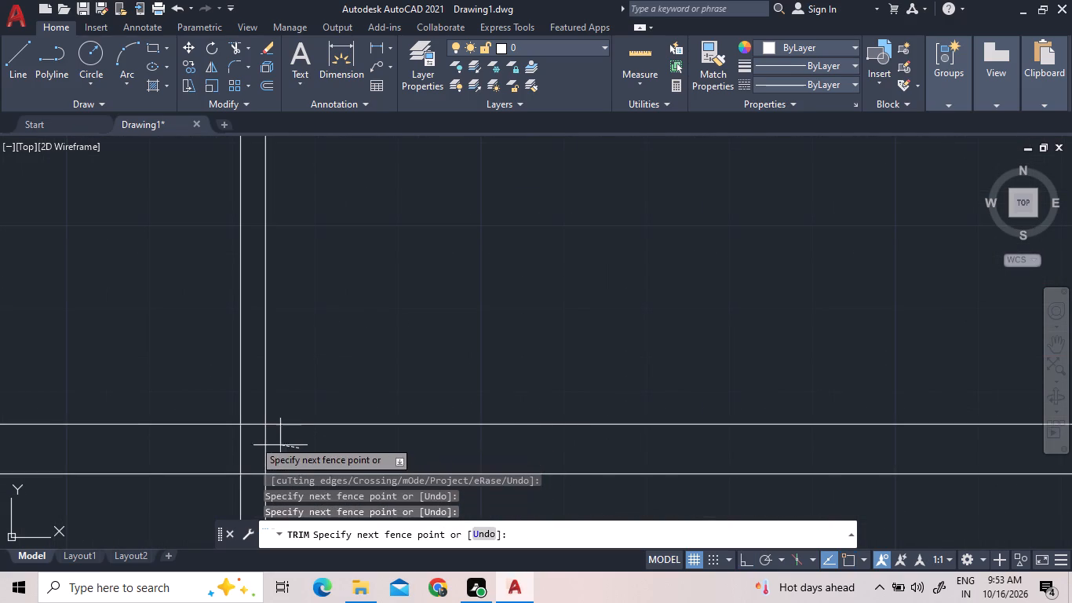
pyautogui.click(221, 444)
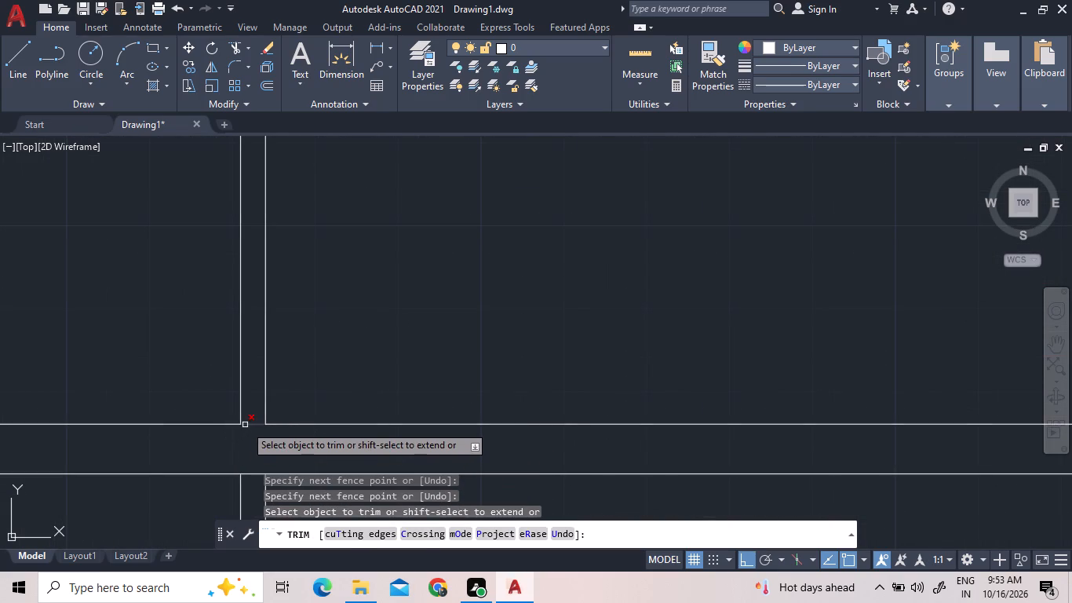
pyautogui.click(245, 425)
pyautogui.doubleClick(250, 472)
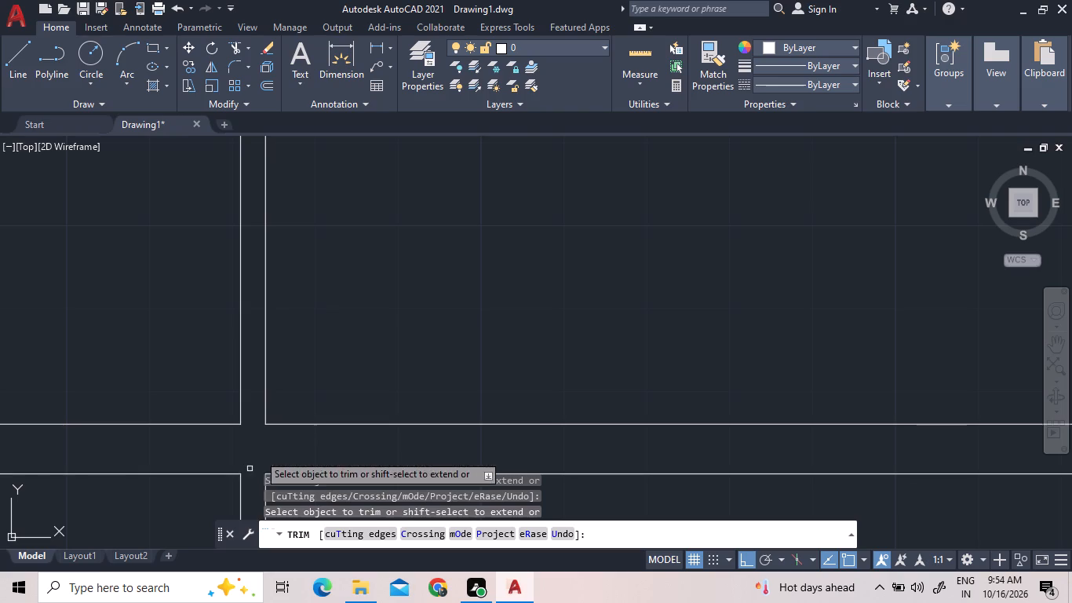
# Trim the left outer wall's inner line where the thicker horizontal wall and the second horizontal interior wall meet it.
pyautogui.scroll(-4, 304, 410)
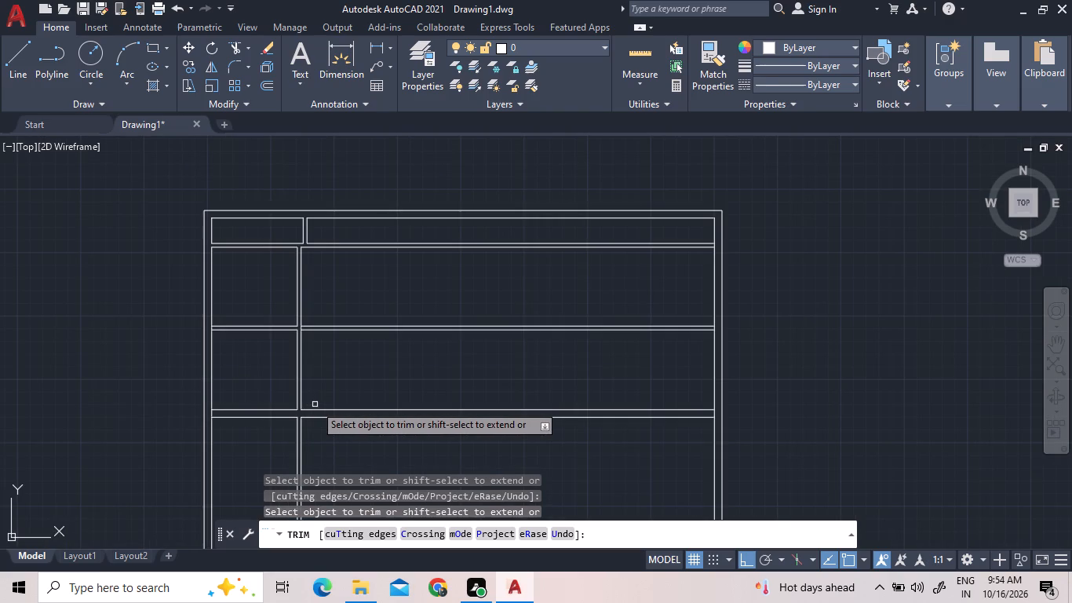
pyautogui.click(211, 414)
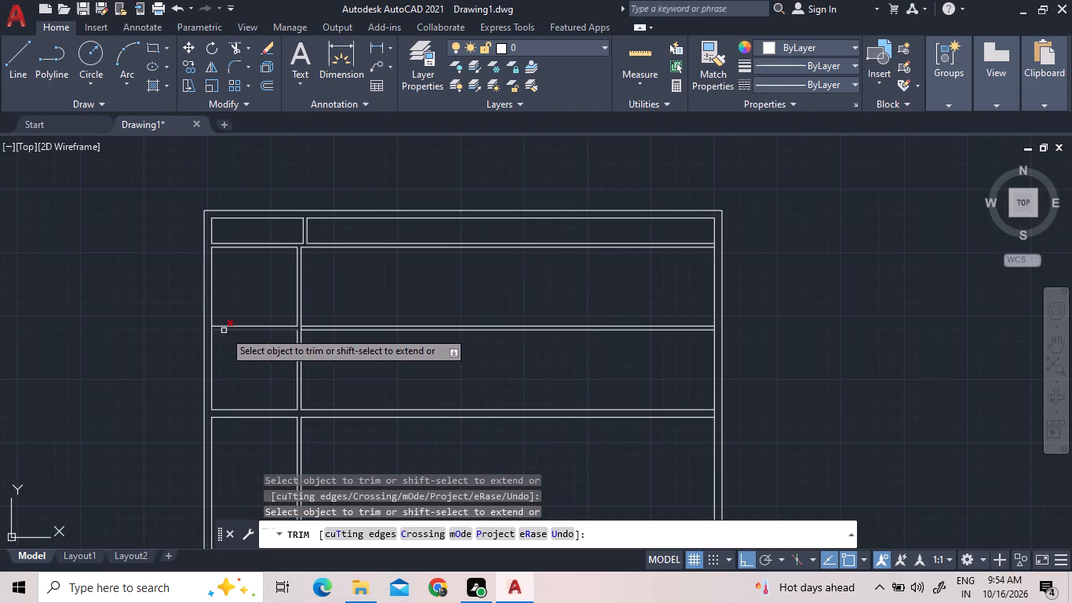
pyautogui.scroll(3, 208, 327)
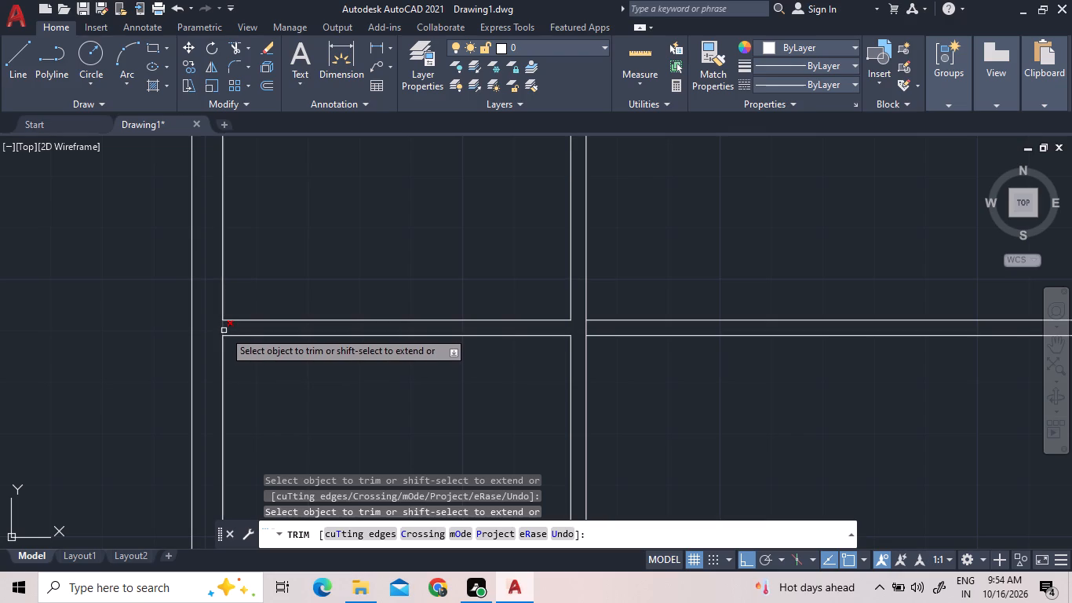
pyautogui.click(221, 327)
pyautogui.scroll(-3, 279, 316)
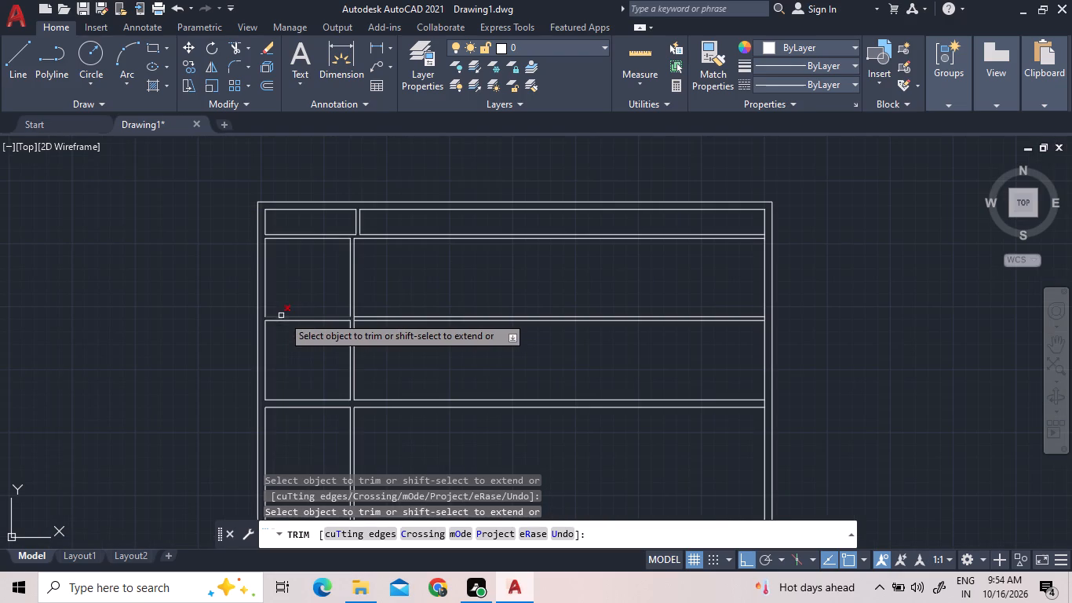
pyautogui.scroll(-1, 286, 315)
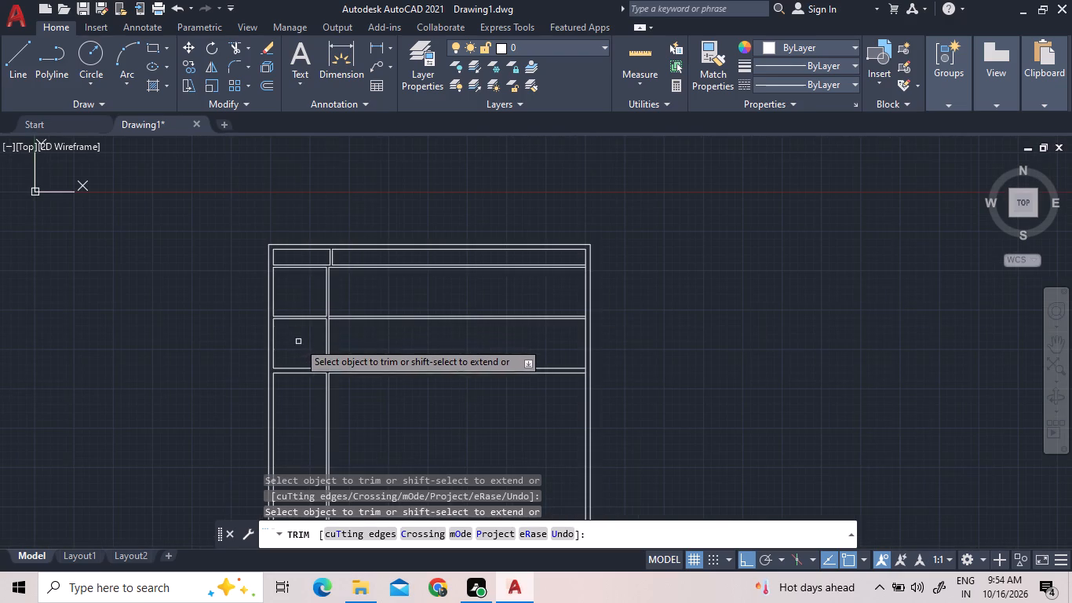
pyautogui.scroll(-1, 298, 342)
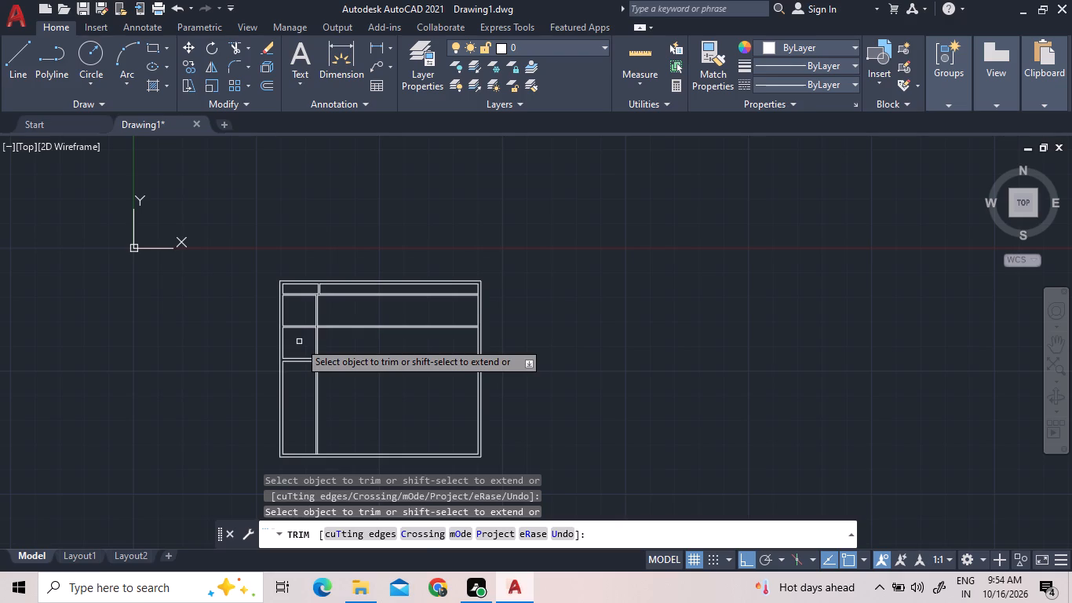
pyautogui.rightClick(299, 342)
pyautogui.rightClick(299, 342)
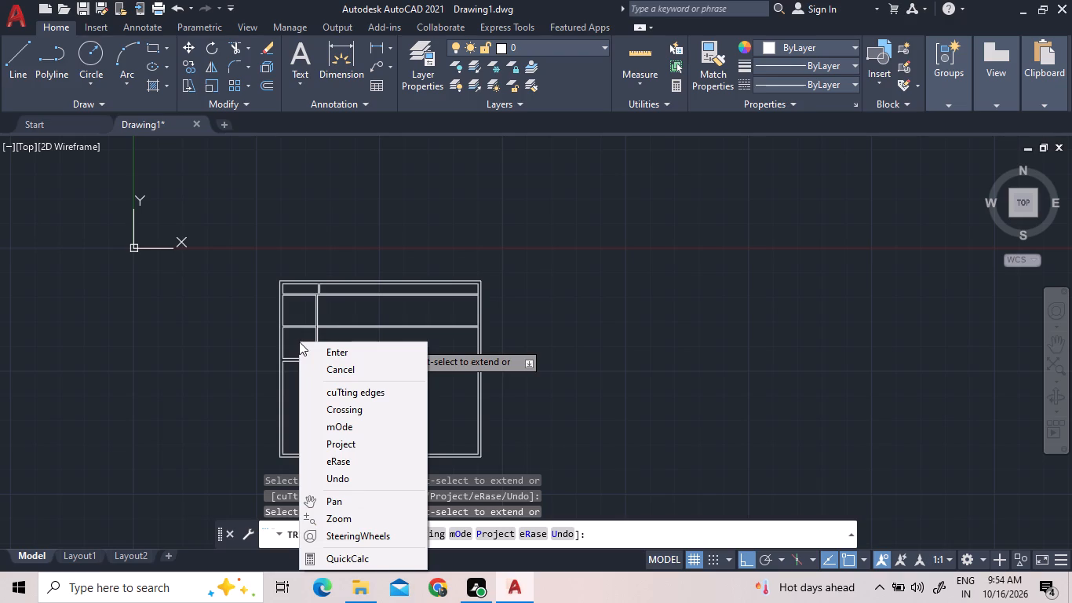
pyautogui.click(307, 354)
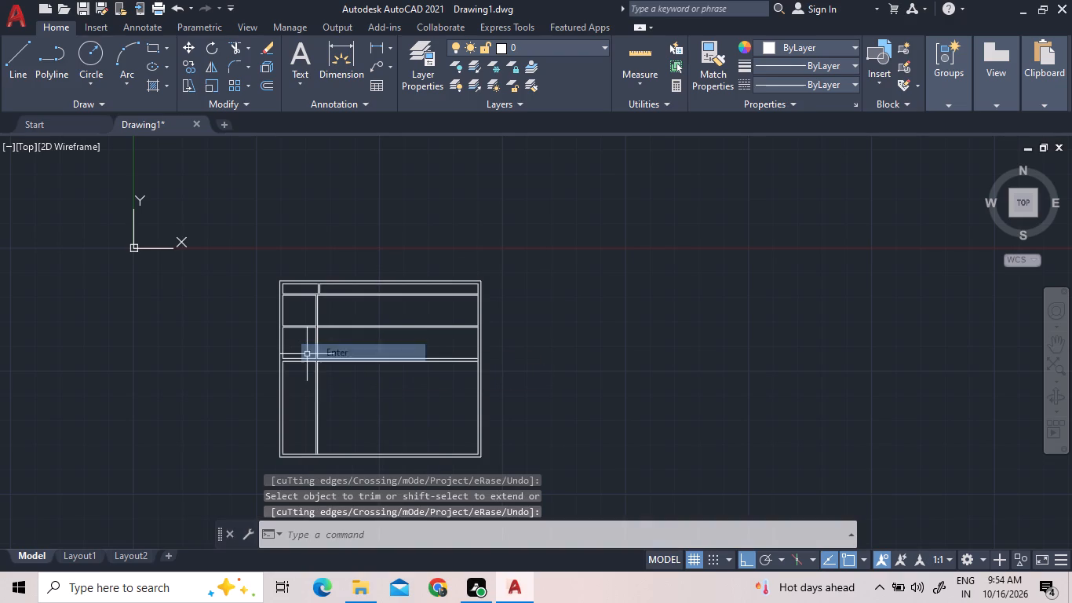
# Trim away both faces of the vertical partition below the second horizontal interior wall, both above and below the thicker wall.
pyautogui.scroll(1, 307, 349)
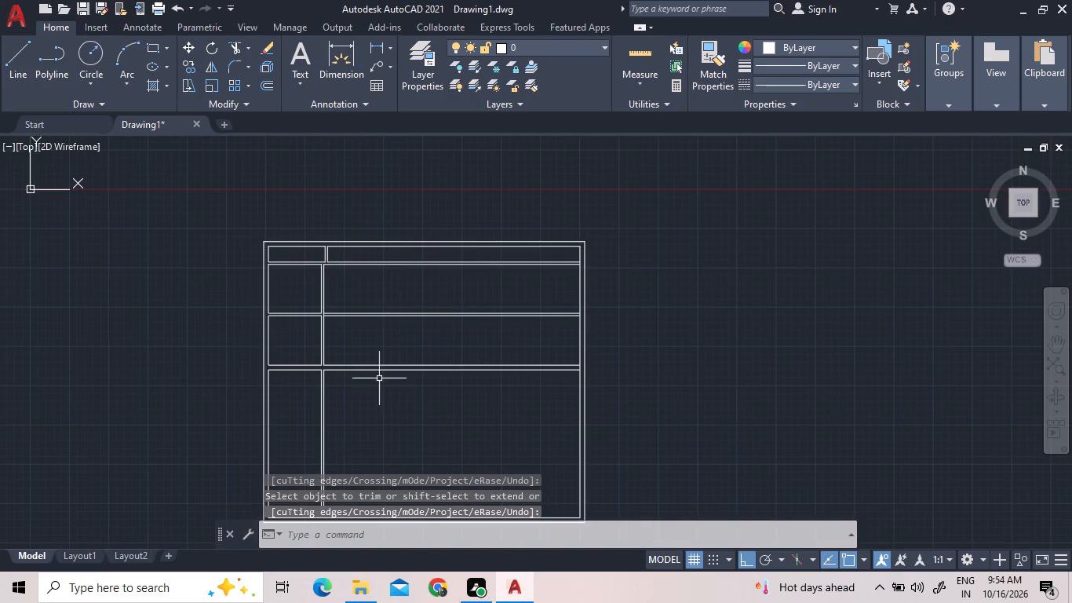
pyautogui.click(230, 49)
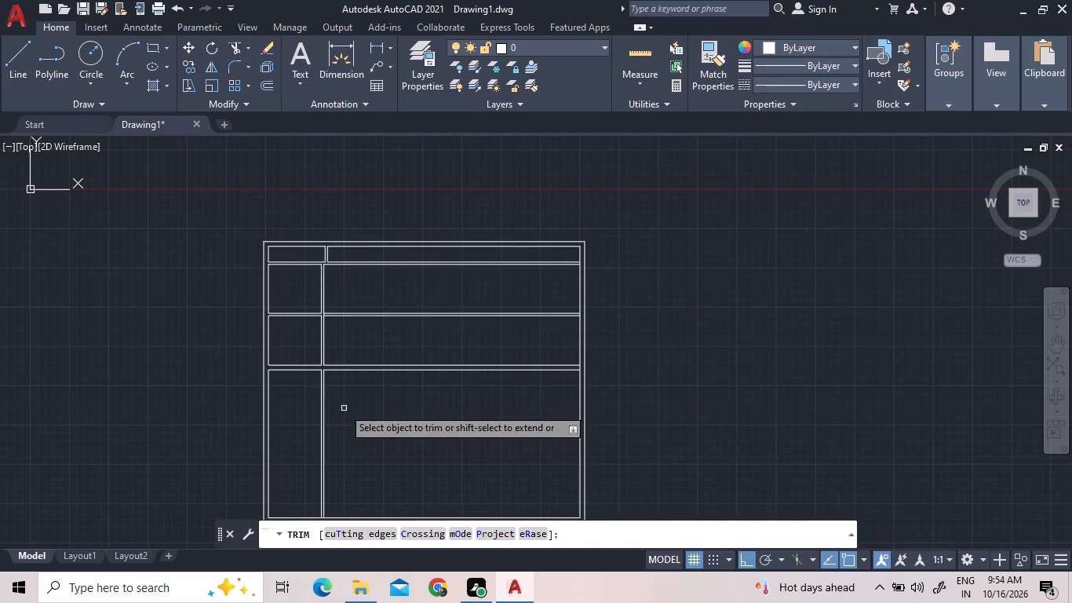
pyautogui.click(323, 338)
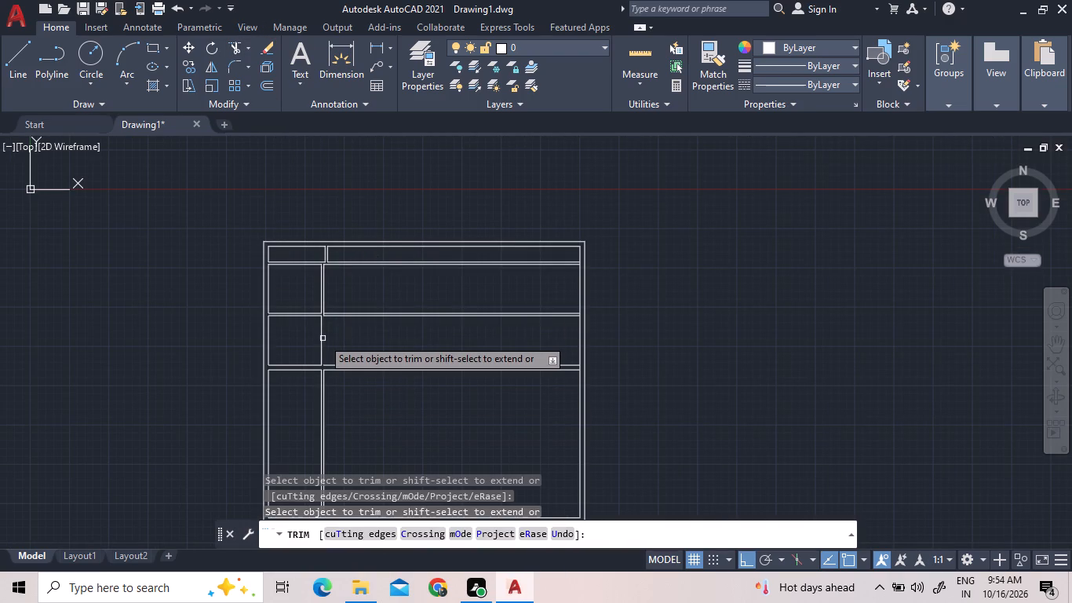
pyautogui.click(321, 326)
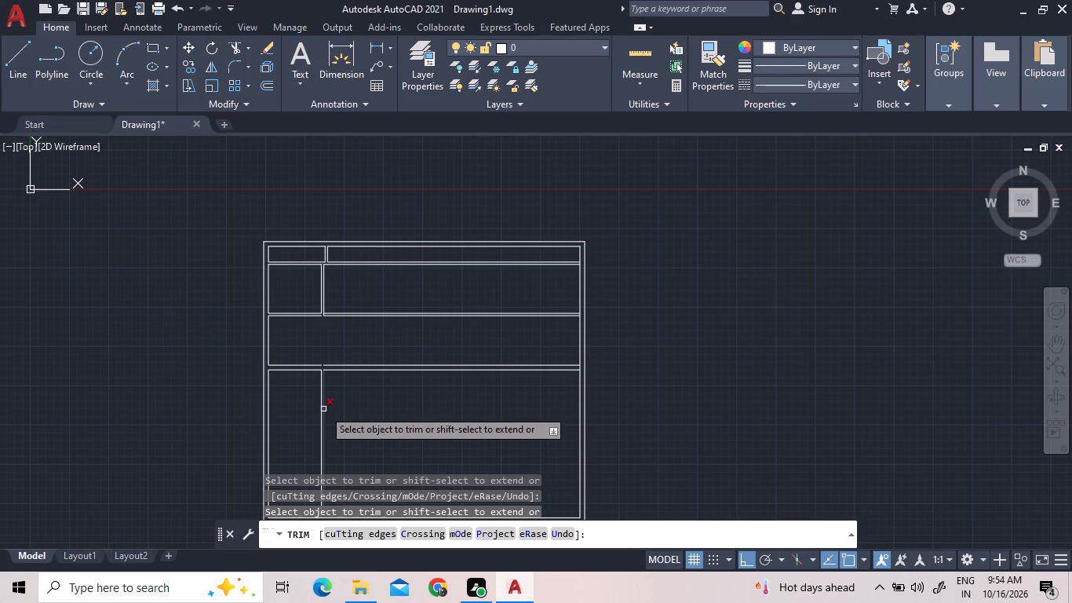
pyautogui.click(323, 408)
pyautogui.click(320, 405)
pyautogui.scroll(3, 322, 324)
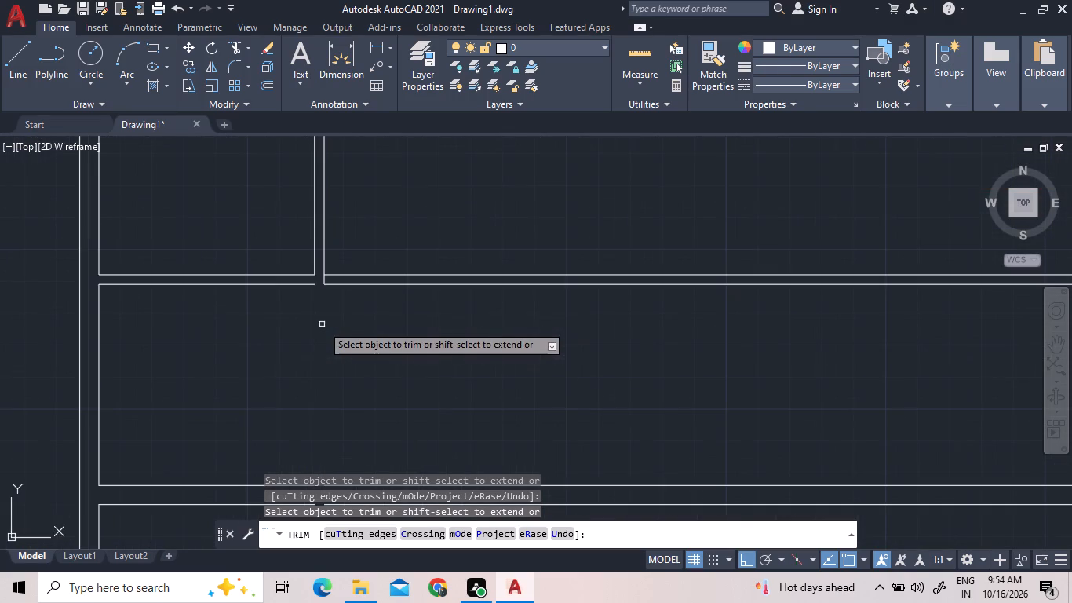
pyautogui.scroll(1, 314, 265)
pyautogui.rightClick(296, 247)
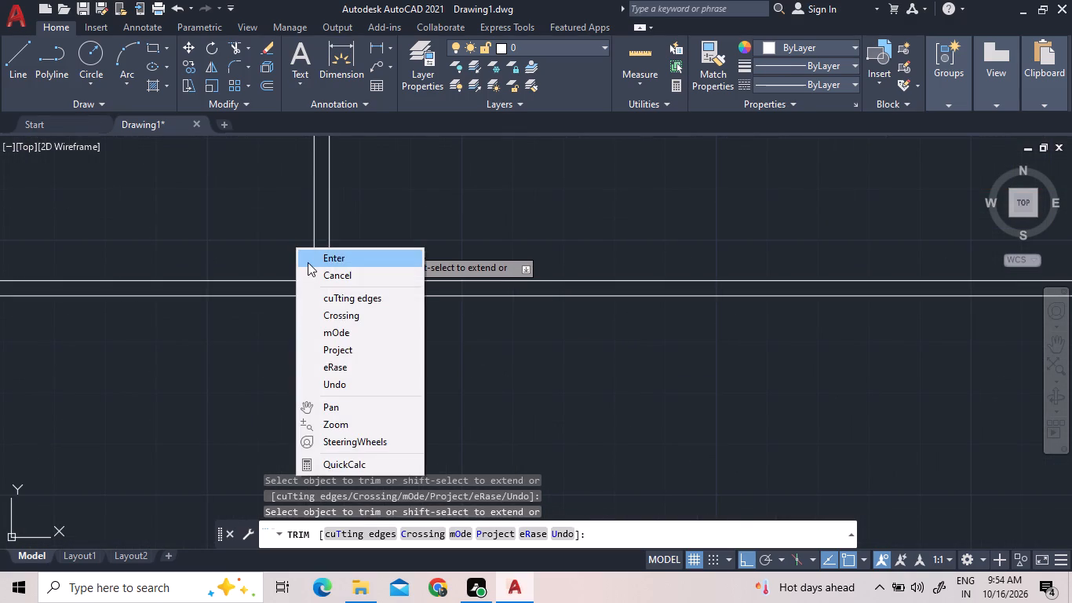
pyautogui.click(308, 262)
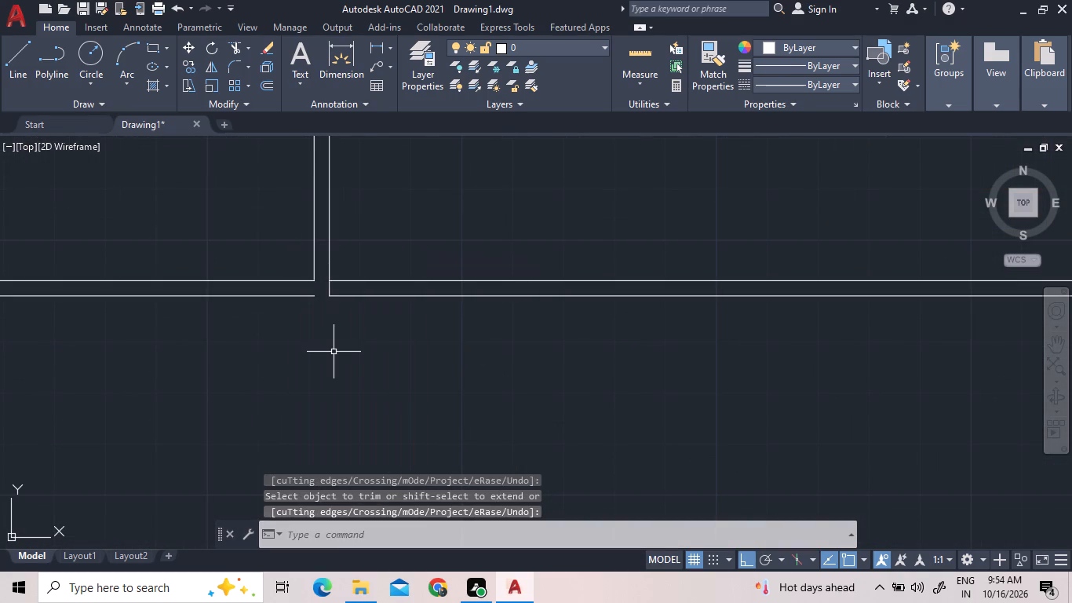
# Start the Join command for the separated wall line pieces at the second horizontal interior wall.
pyautogui.press('j')
pyautogui.press('space')
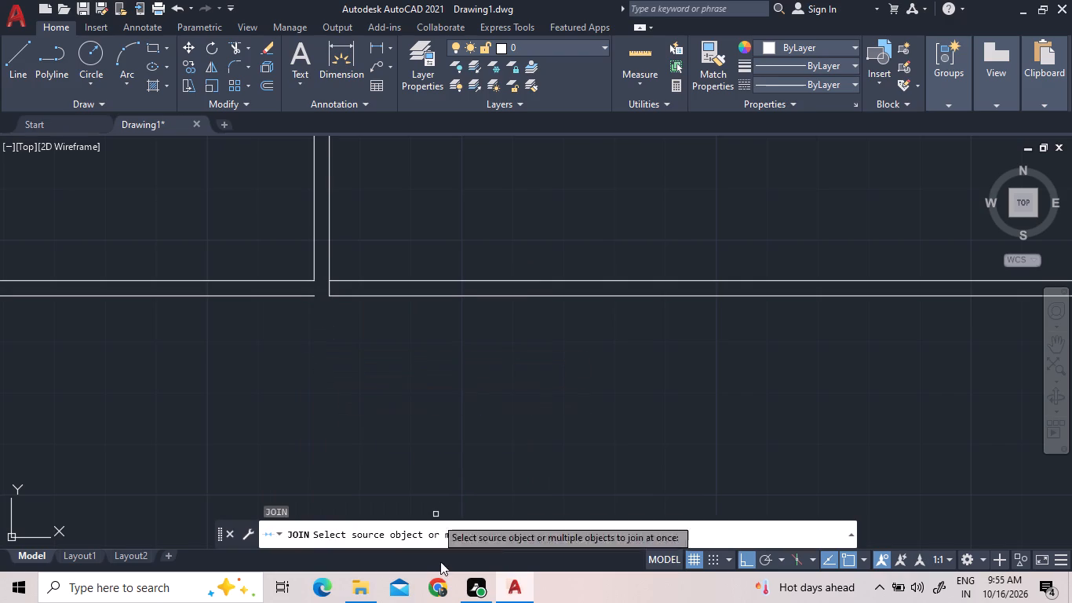
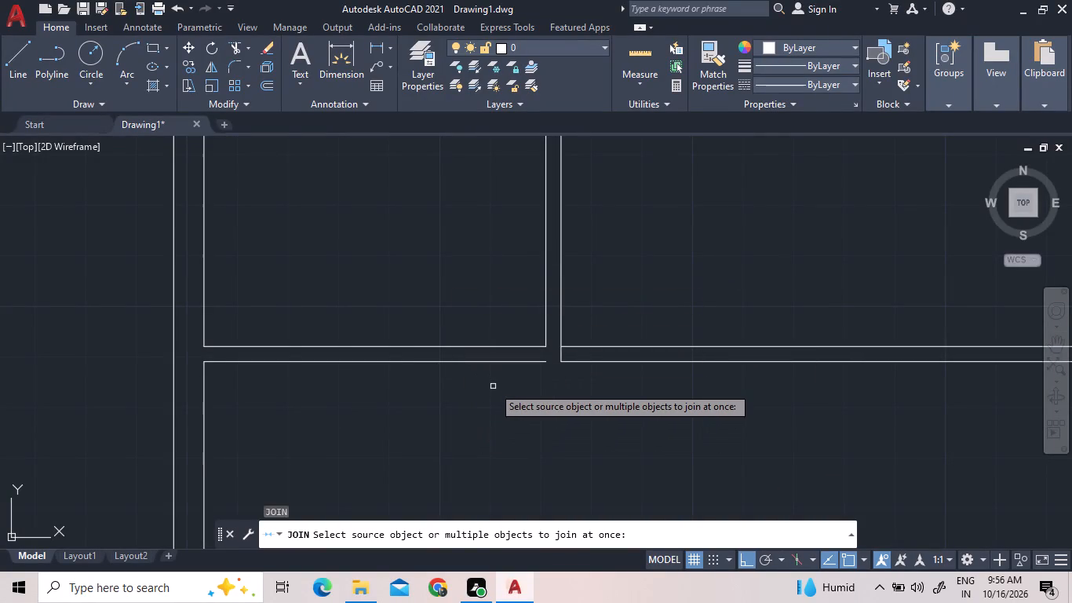
# Join the two pieces of the second horizontal interior wall's lower line across the gap below the vertical partition.
pyautogui.click(498, 364)
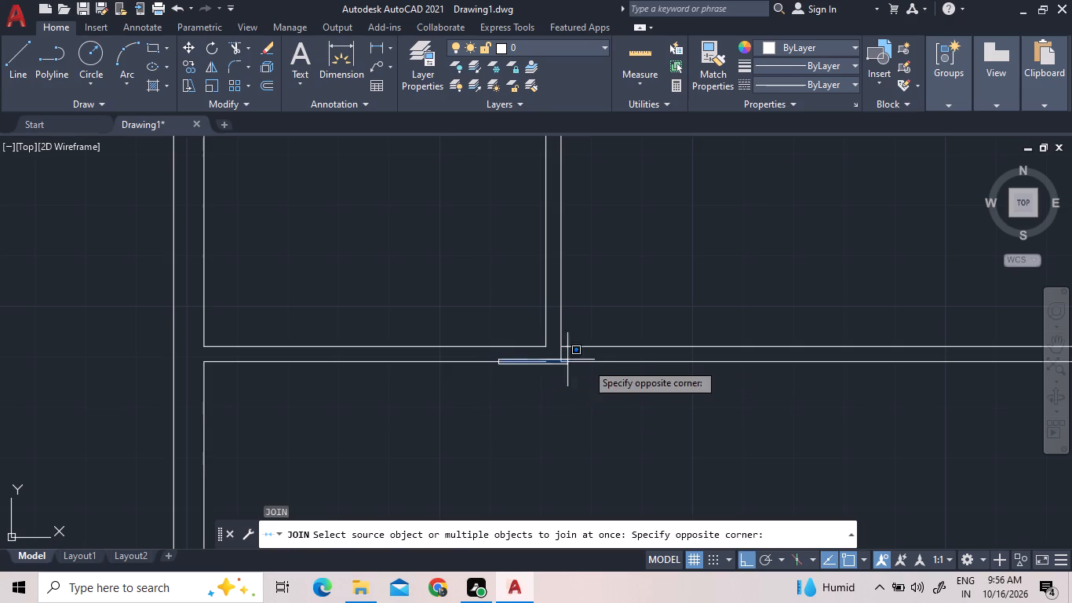
pyautogui.click(602, 360)
pyautogui.click(595, 361)
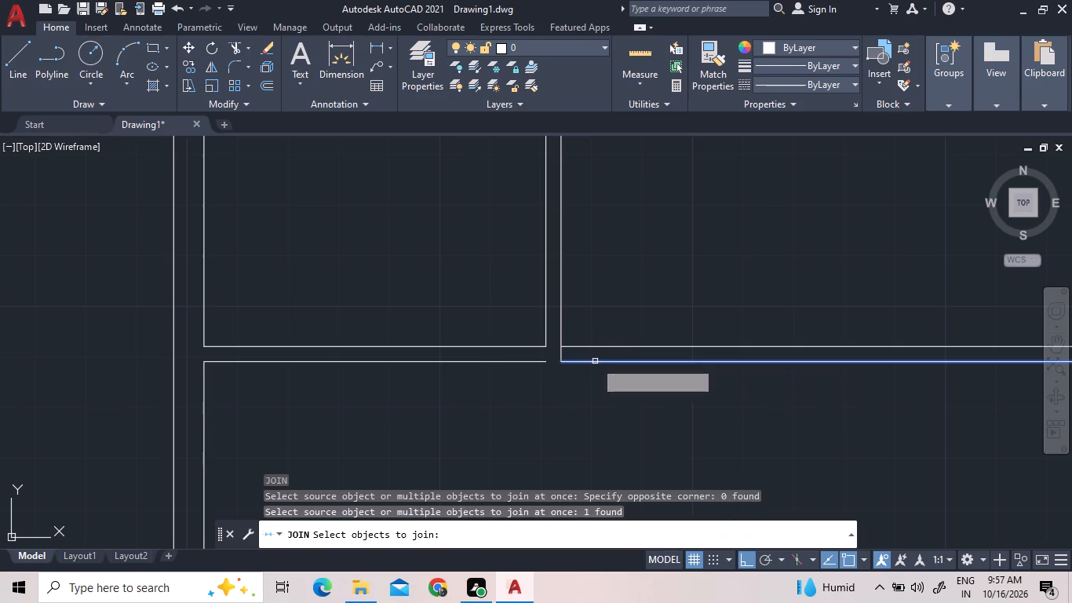
pyautogui.doubleClick(531, 363)
pyautogui.press('space')
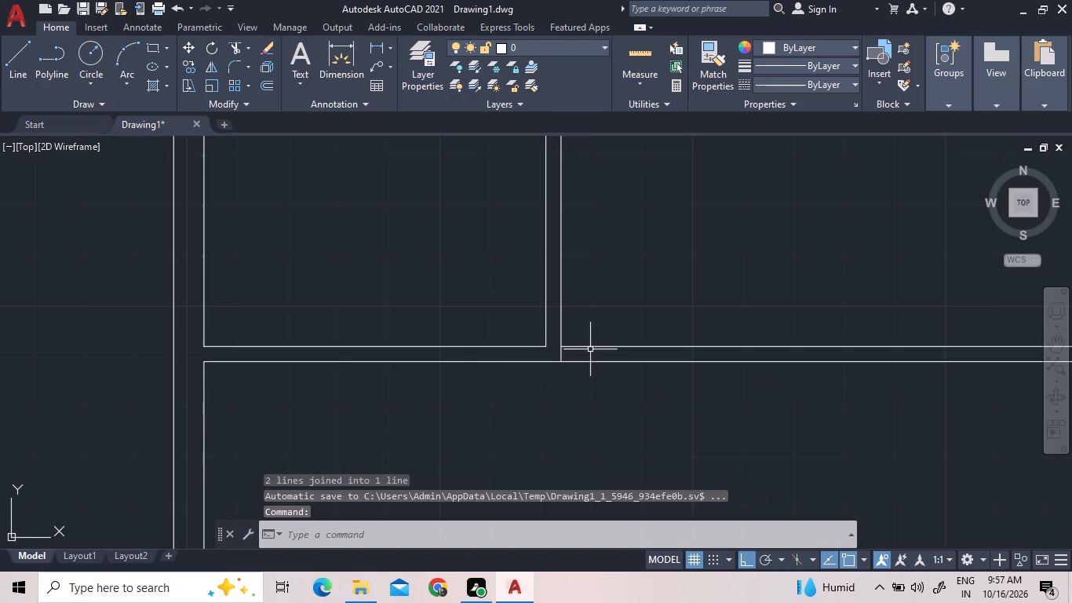
# Trim the short partition line end left between the two faces of the second horizontal interior wall.
pyautogui.write('tr')
pyautogui.press('space')
pyautogui.press('space')
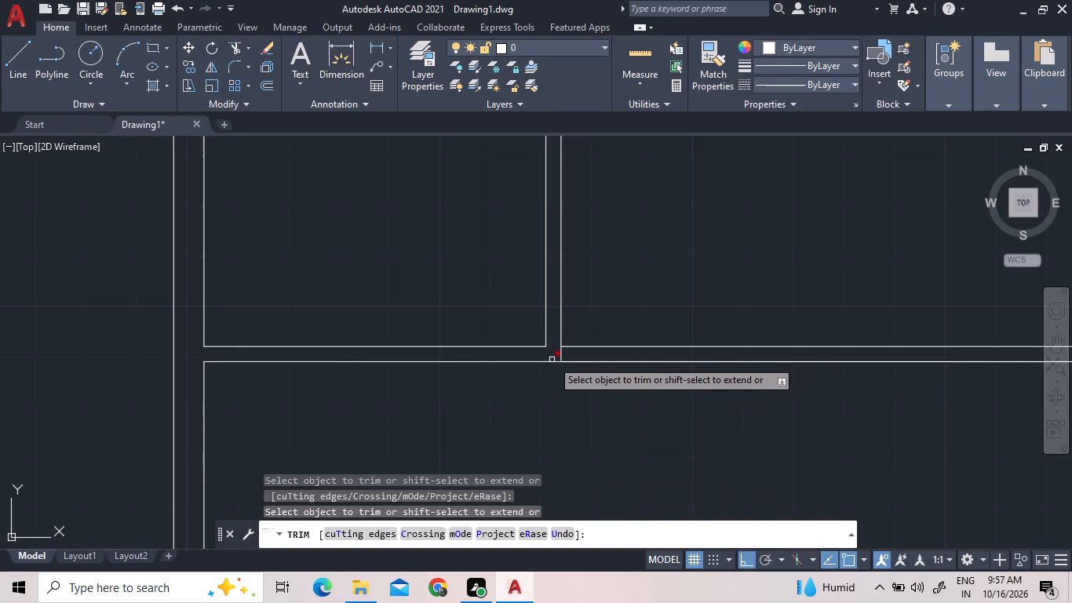
pyautogui.click(559, 353)
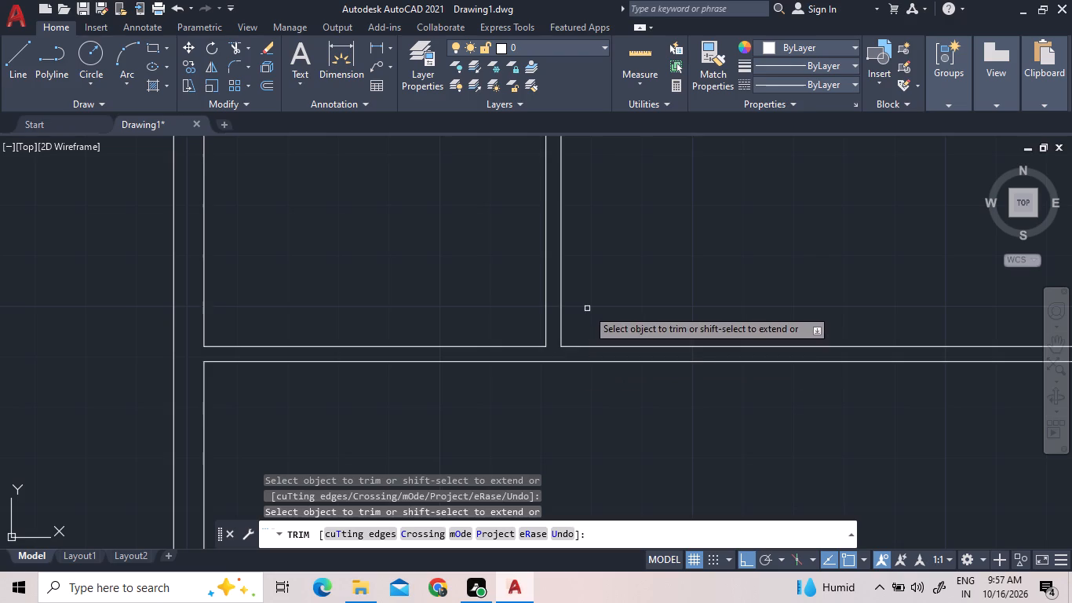
pyautogui.scroll(-3, 587, 309)
pyautogui.scroll(3, 578, 414)
pyautogui.rightClick(566, 373)
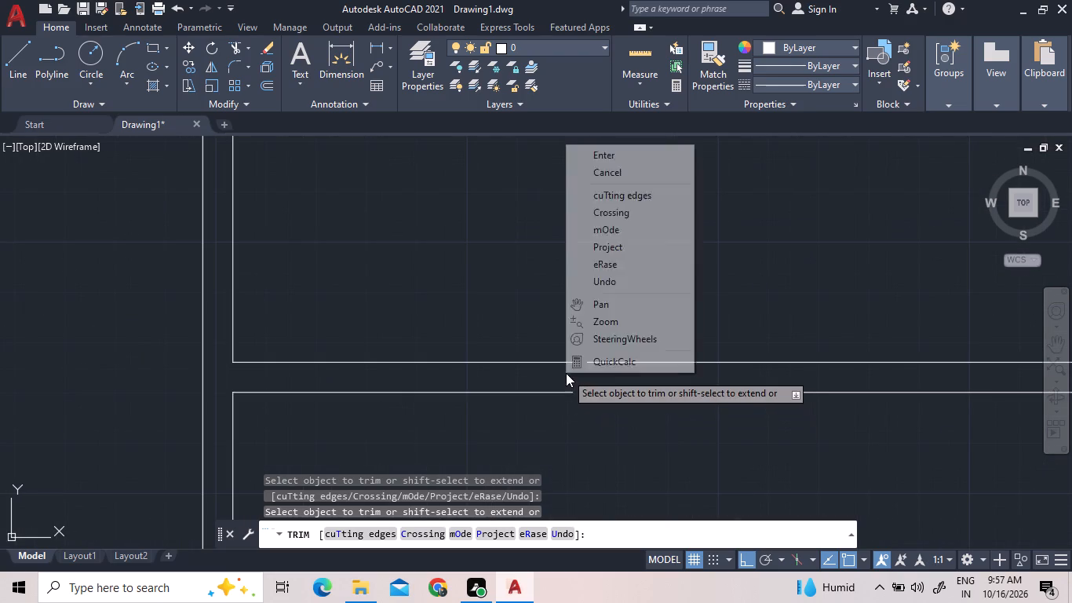
pyautogui.click(590, 153)
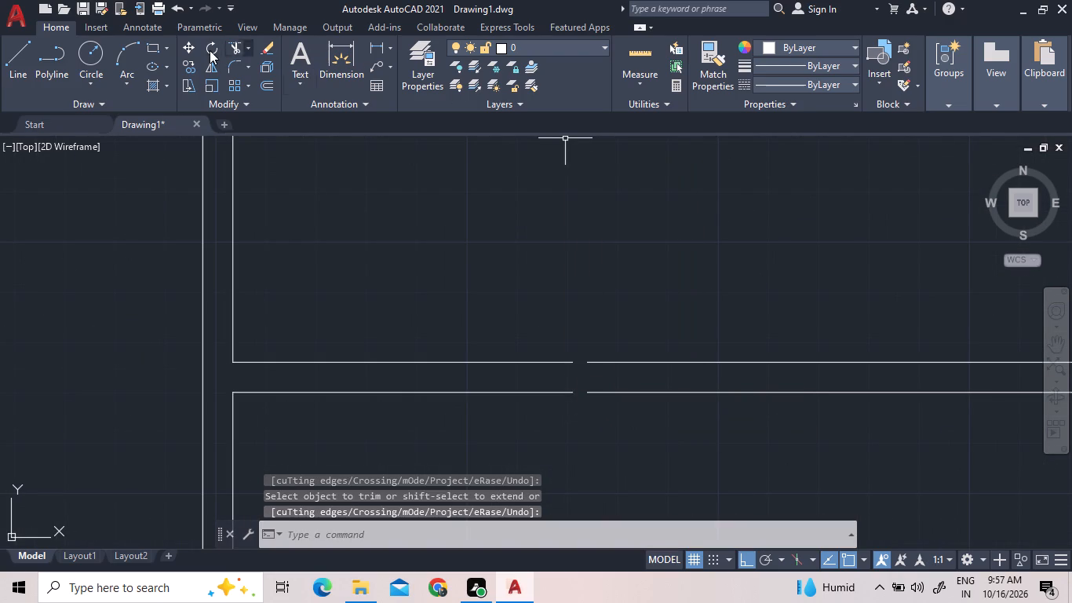
# Join the separated pieces of the thicker horizontal wall's upper line, and likewise those of its lower line.
pyautogui.press('j')
pyautogui.press('space')
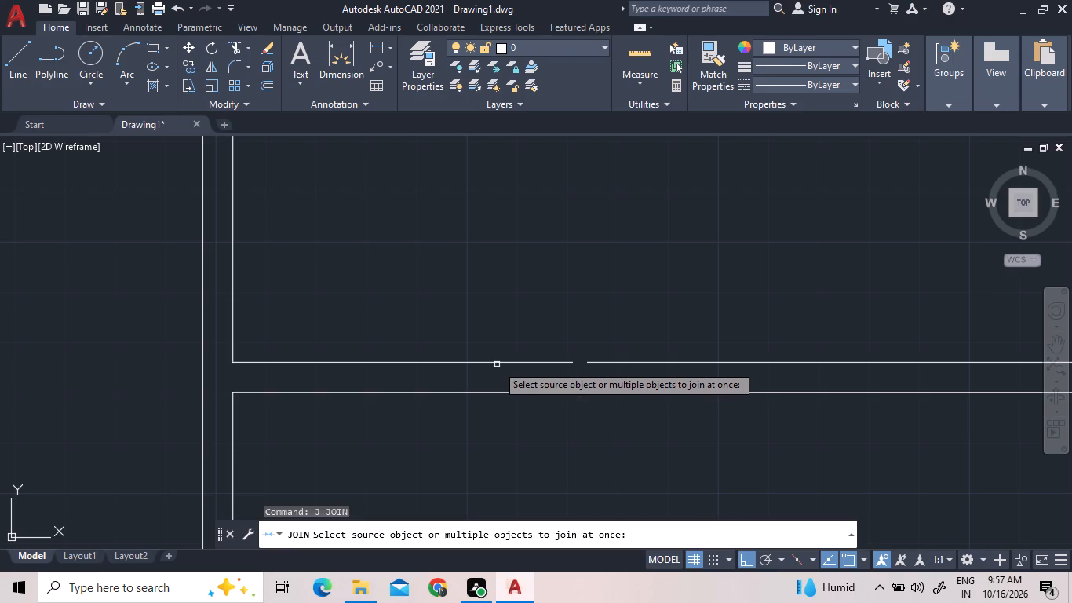
pyautogui.click(497, 364)
pyautogui.click(603, 361)
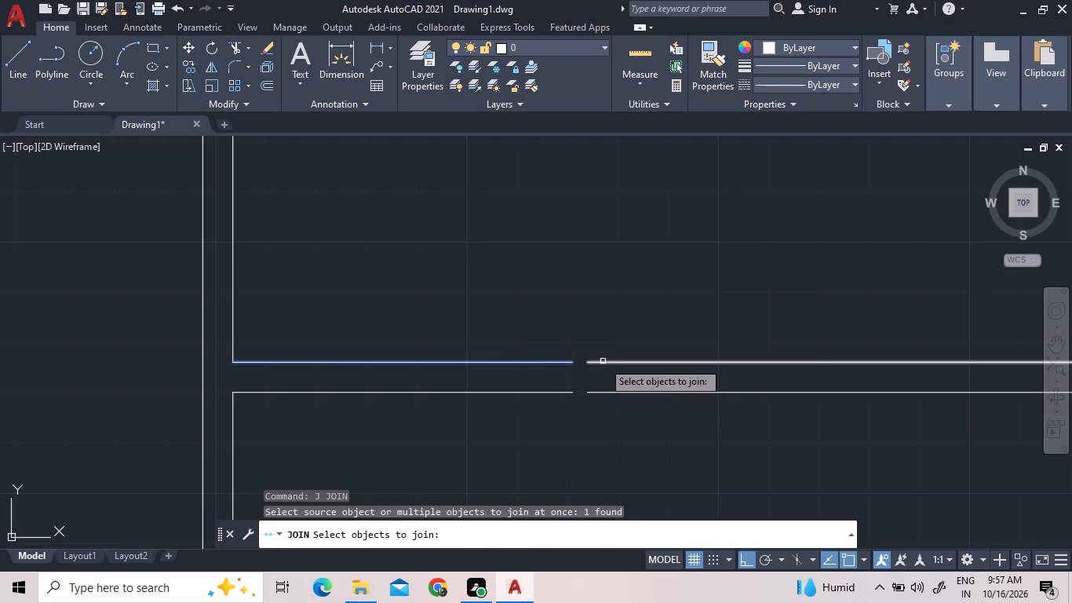
pyautogui.press('space')
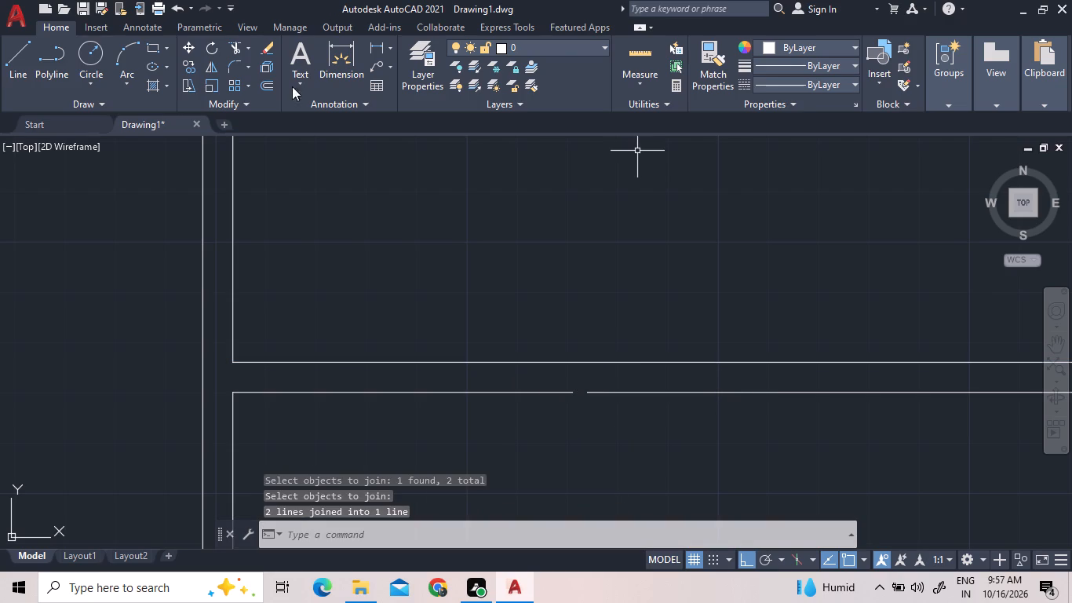
pyautogui.write('j')
pyautogui.press('space')
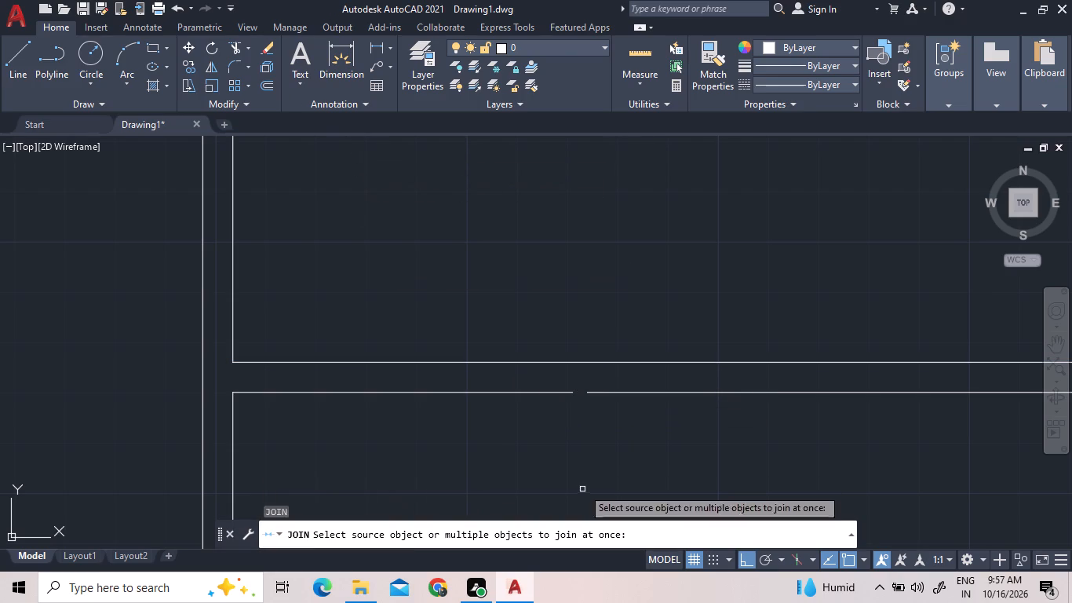
pyautogui.click(554, 393)
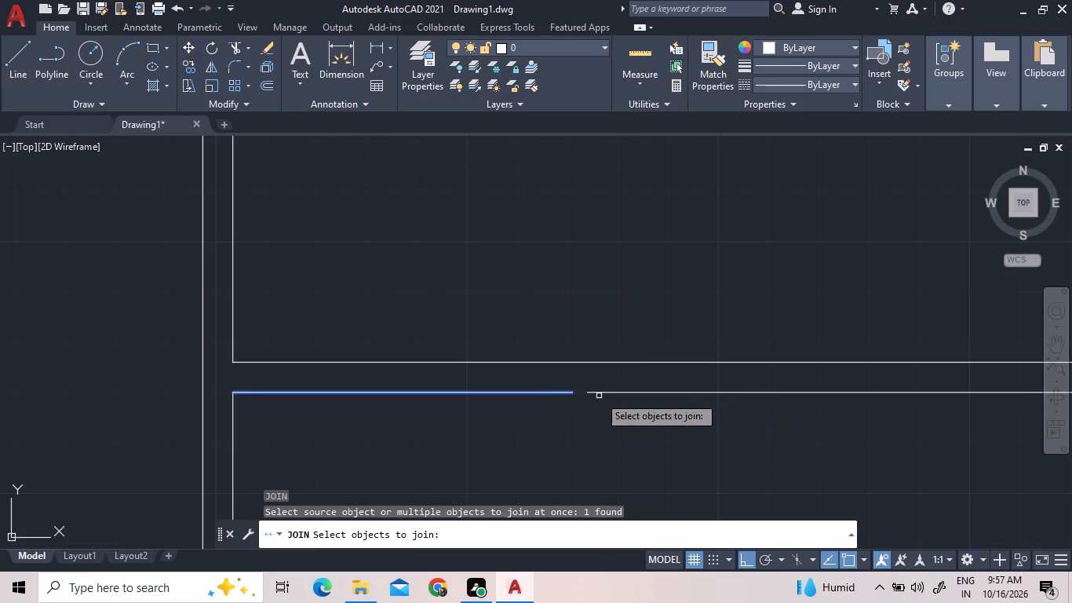
pyautogui.click(600, 393)
pyautogui.press('space')
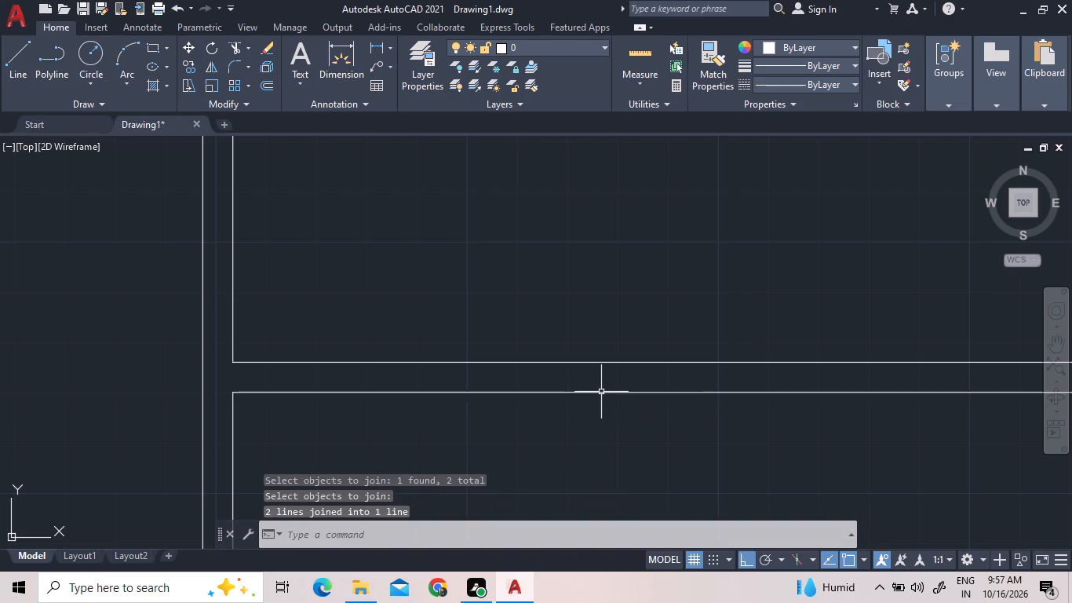
# Offset the right face of the partition in the top row of rooms by 1.45 to the right.
pyautogui.scroll(-3, 579, 429)
pyautogui.moveTo(618, 387); pyautogui.dragTo(529, 364, button='middle')
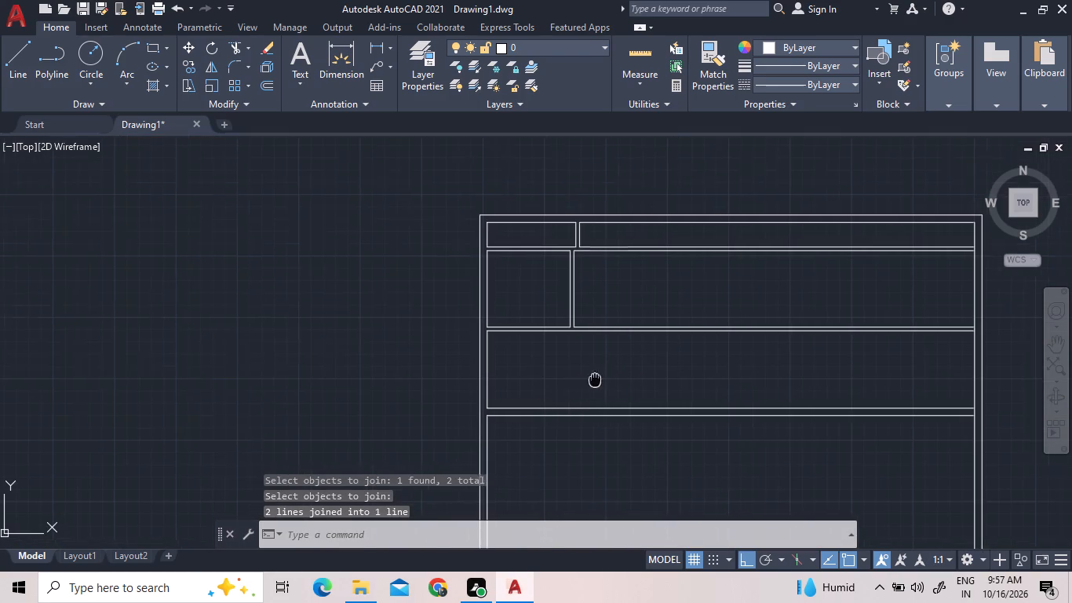
pyautogui.moveTo(529, 364); pyautogui.dragTo(511, 360, button='middle')
pyautogui.scroll(2, 530, 202)
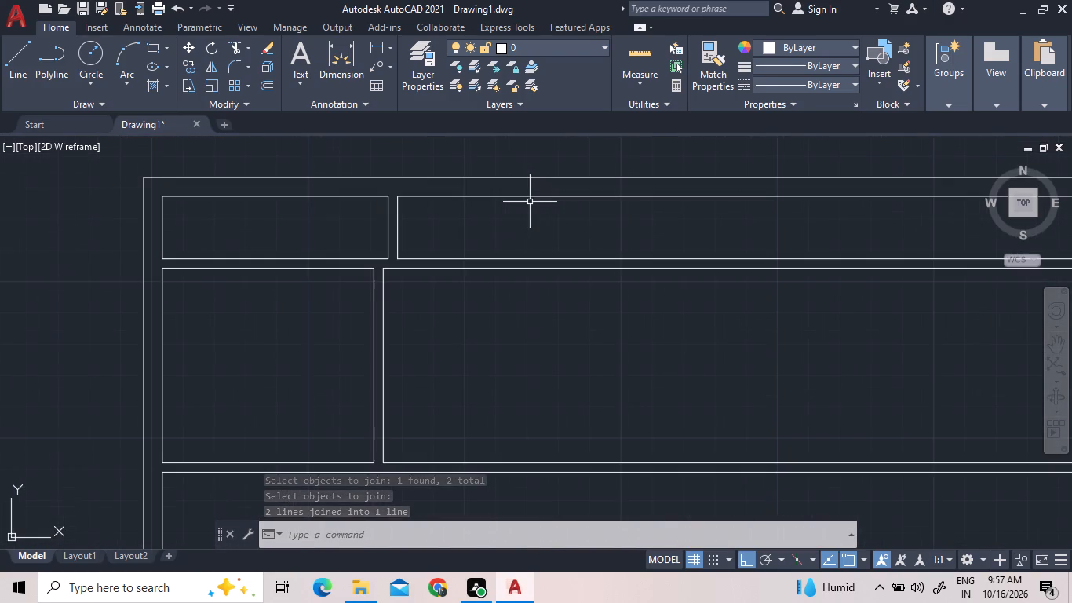
pyautogui.middleClick(529, 221)
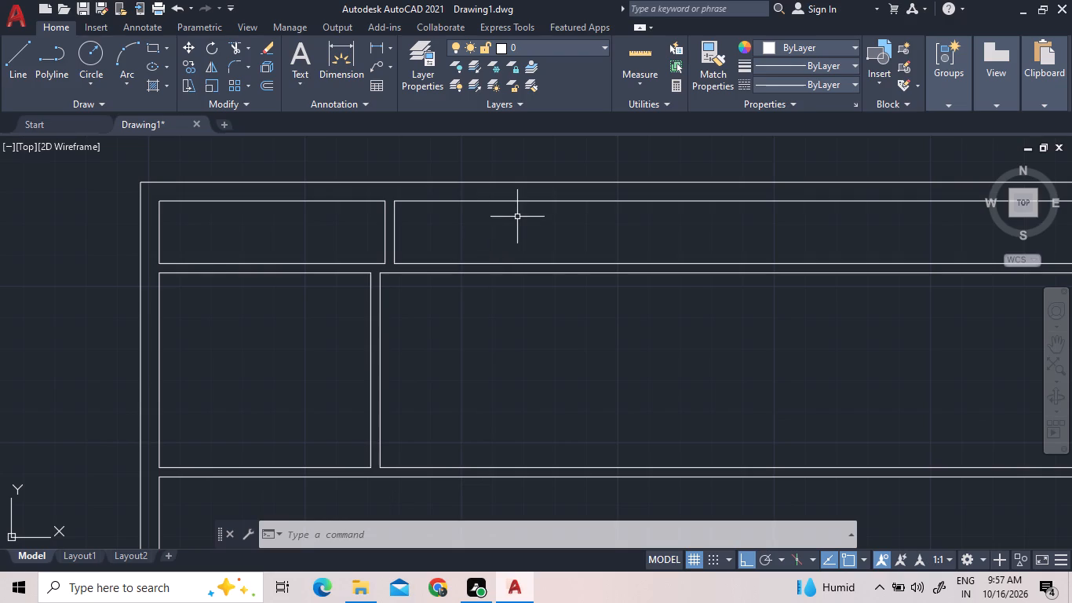
pyautogui.press('o')
pyautogui.press('Return')
pyautogui.write('1.45')
pyautogui.press('Return')
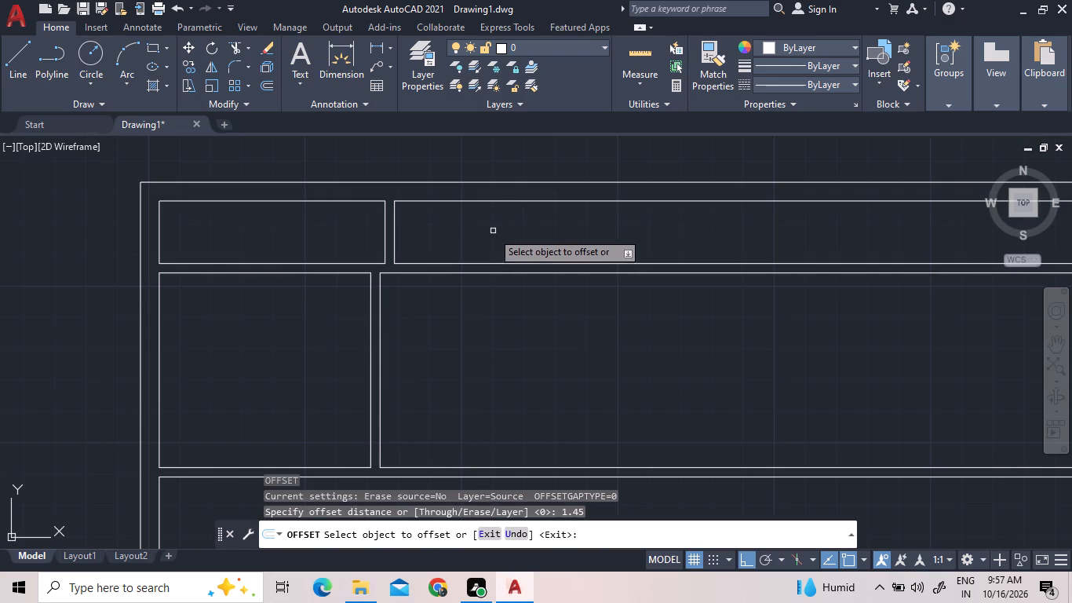
pyautogui.click(396, 232)
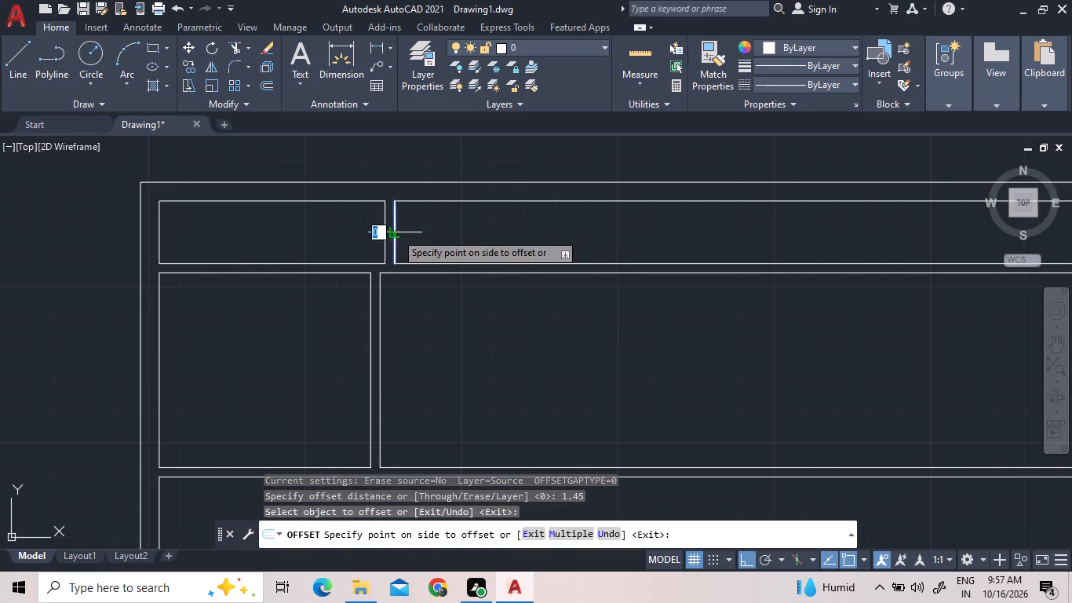
pyautogui.click(485, 228)
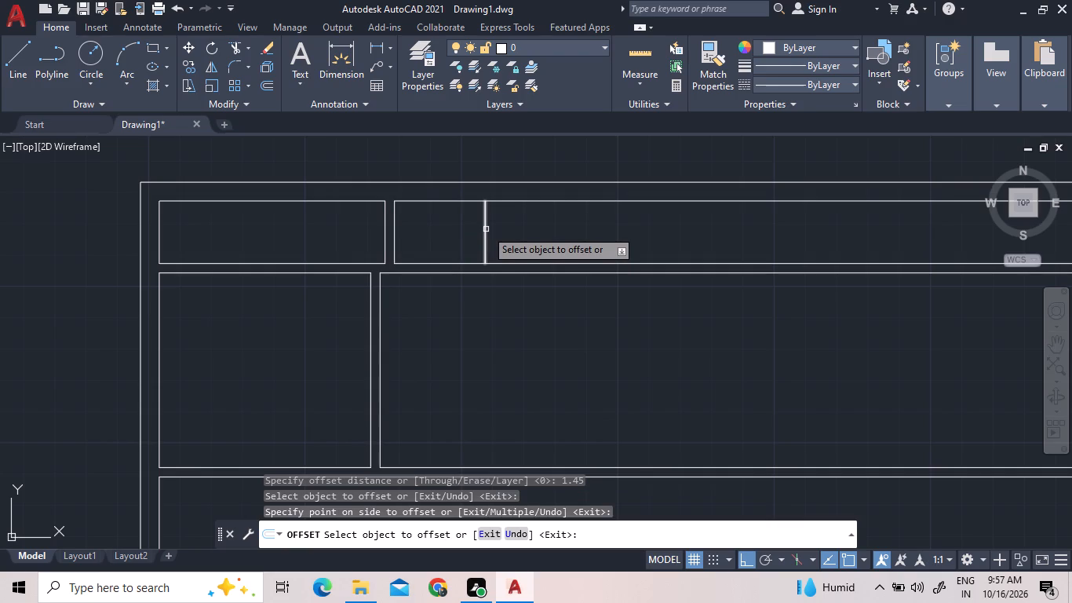
pyautogui.press('Escape')
pyautogui.press('Escape')
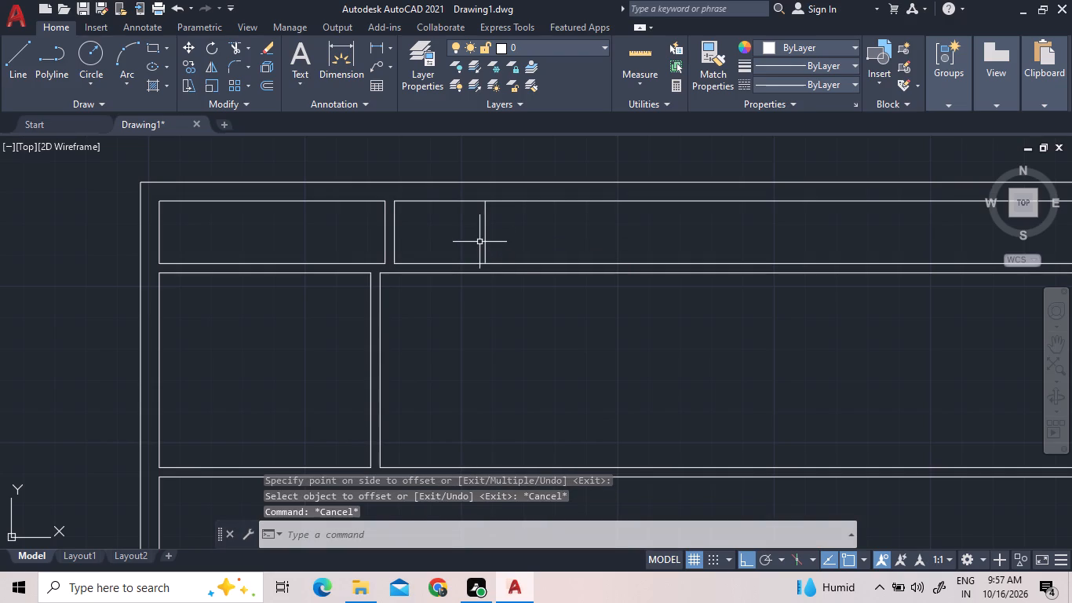
# Offset the top outer wall's inner line, right of the top-row partition, downward by 2.22.
pyautogui.press('o')
pyautogui.press('Return')
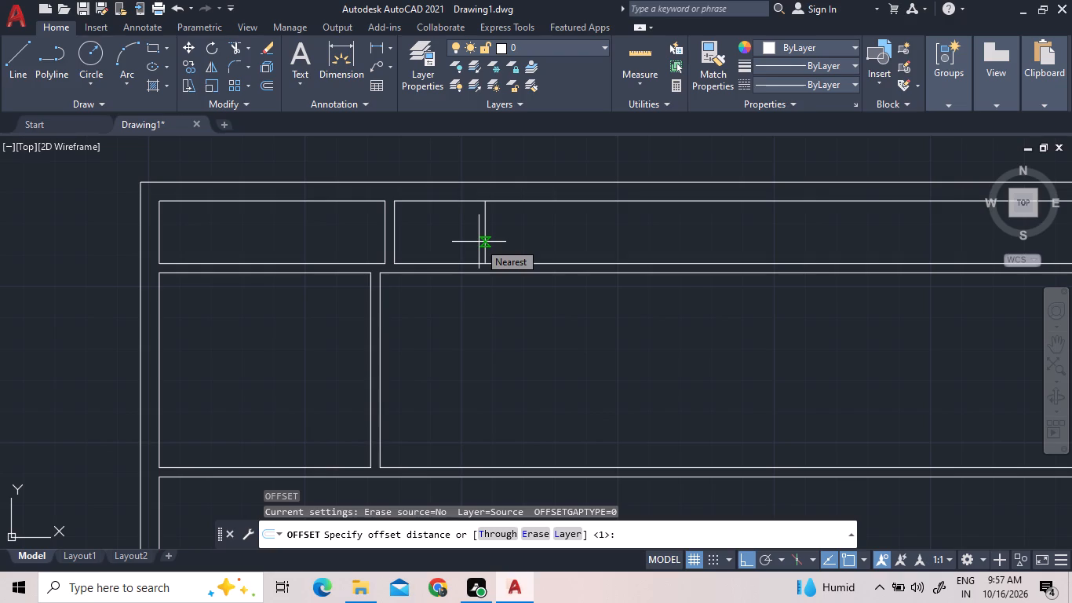
pyautogui.write('2.22')
pyautogui.press('Return')
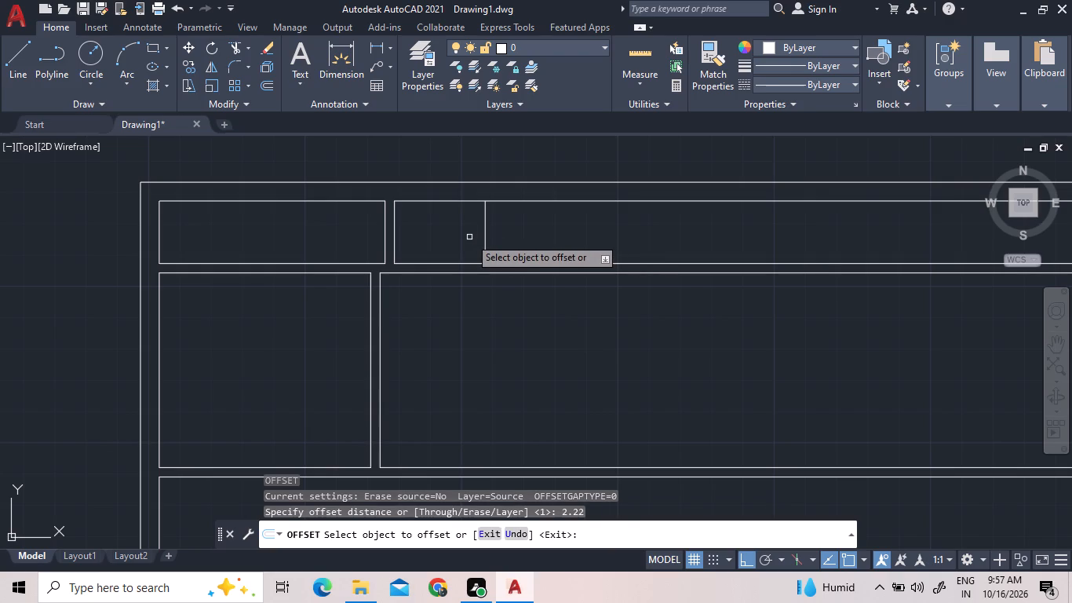
pyautogui.click(454, 199)
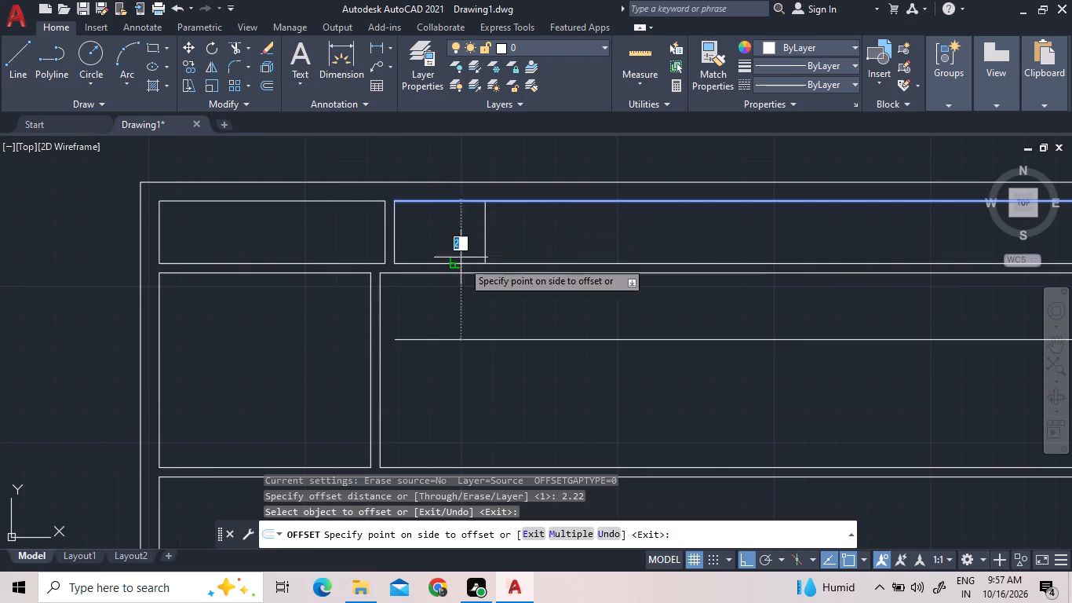
pyautogui.click(466, 291)
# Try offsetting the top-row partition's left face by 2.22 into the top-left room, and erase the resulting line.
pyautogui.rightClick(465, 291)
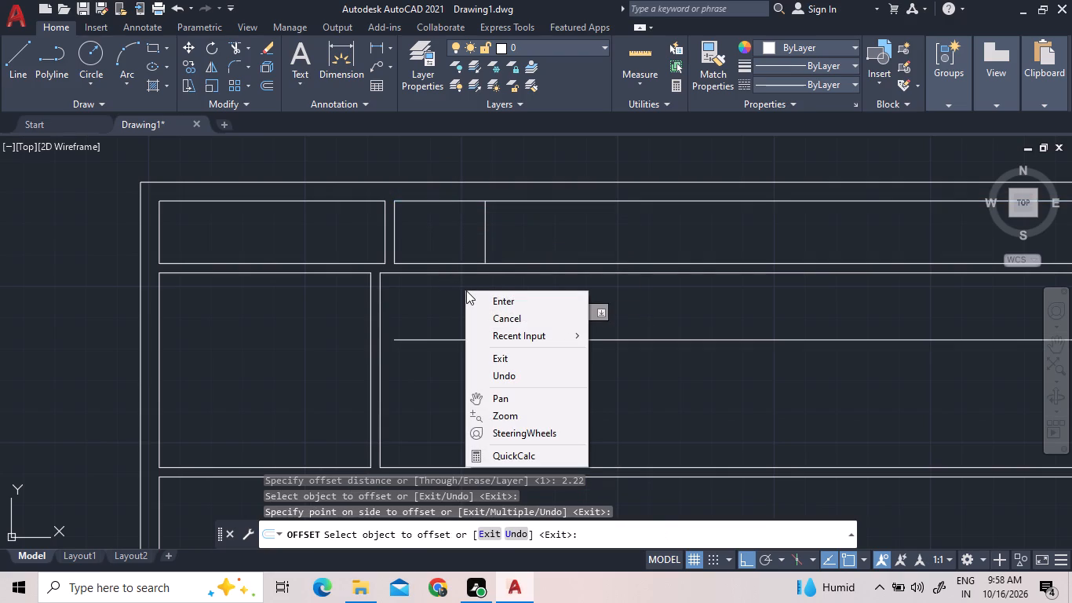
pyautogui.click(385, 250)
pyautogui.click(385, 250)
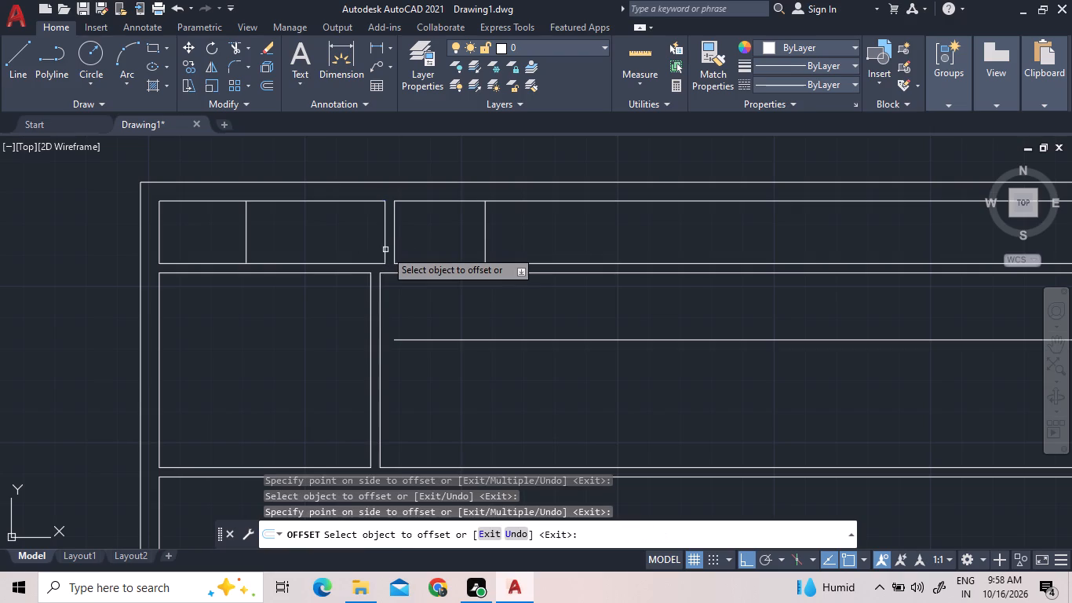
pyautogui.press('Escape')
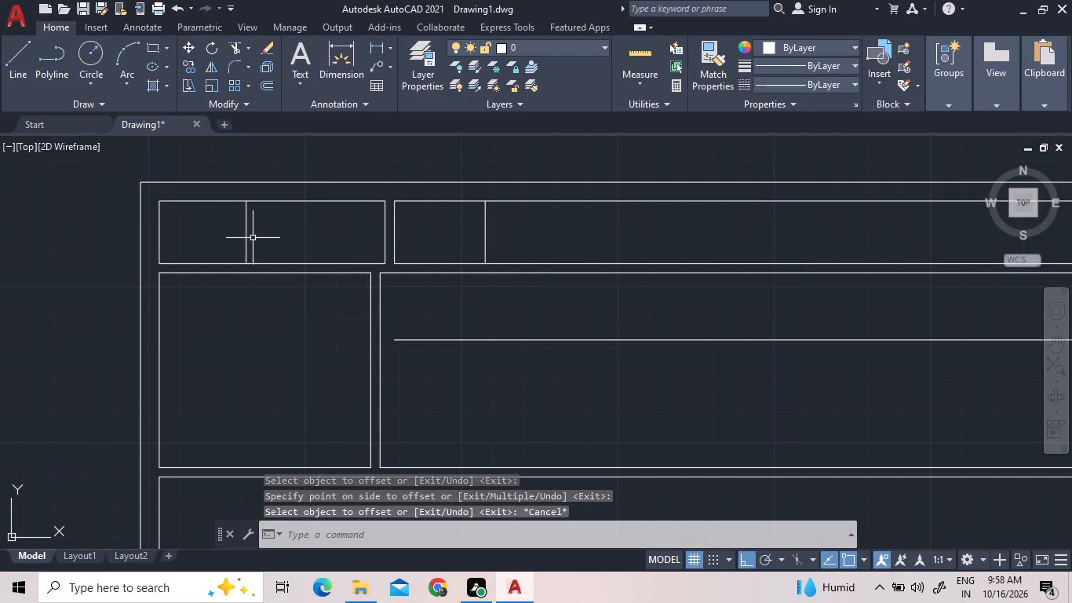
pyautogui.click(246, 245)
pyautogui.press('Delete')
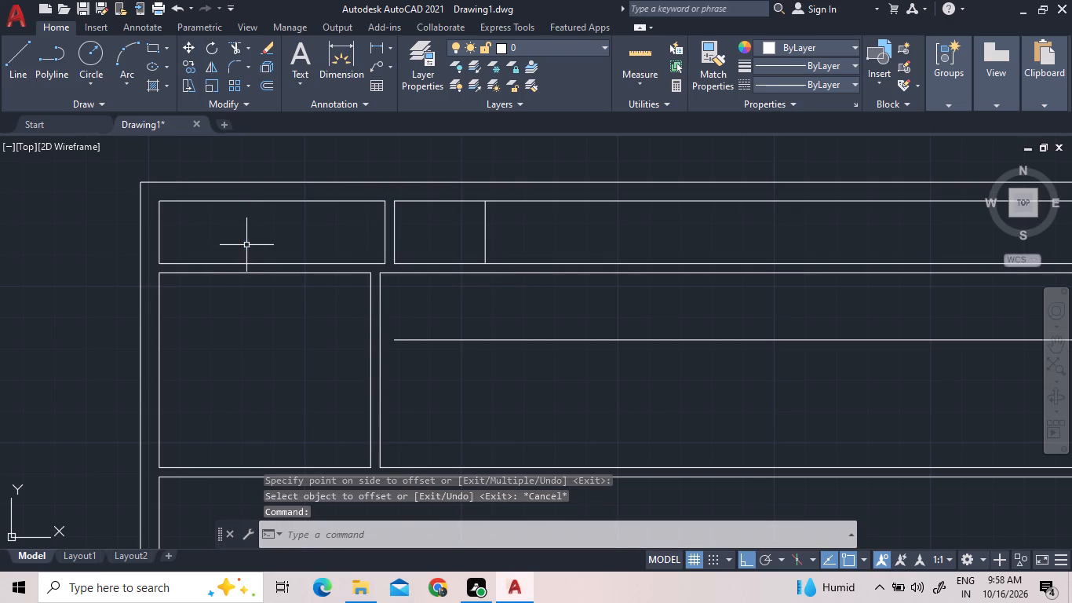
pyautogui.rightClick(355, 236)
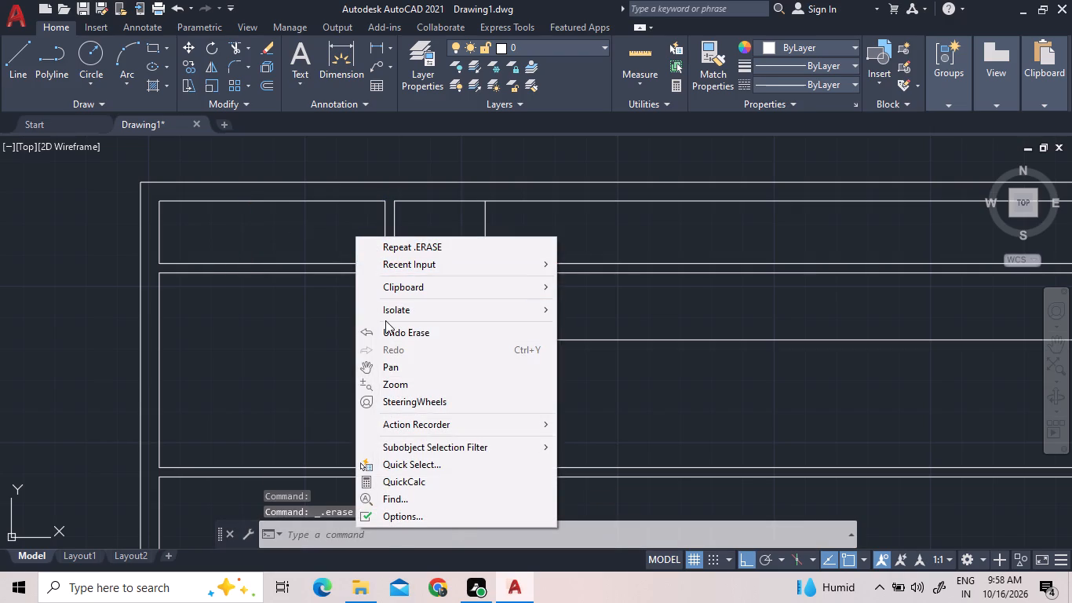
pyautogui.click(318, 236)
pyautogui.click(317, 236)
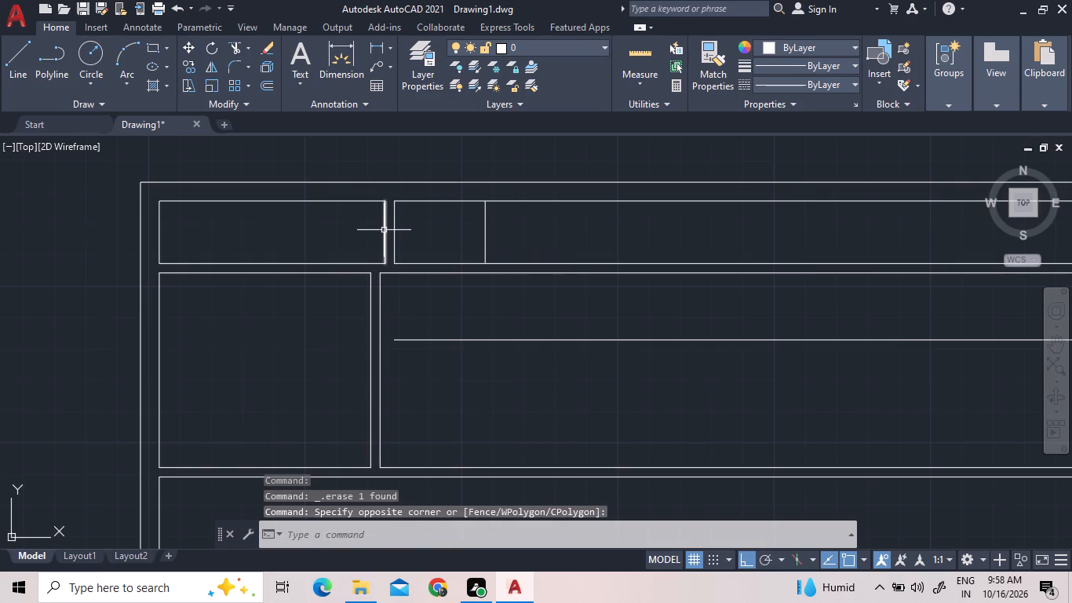
# Move the top-row partition's left face from its lower end to the top end of the lower partition's left face.
pyautogui.click(384, 230)
pyautogui.rightClick(384, 230)
pyautogui.click(428, 302)
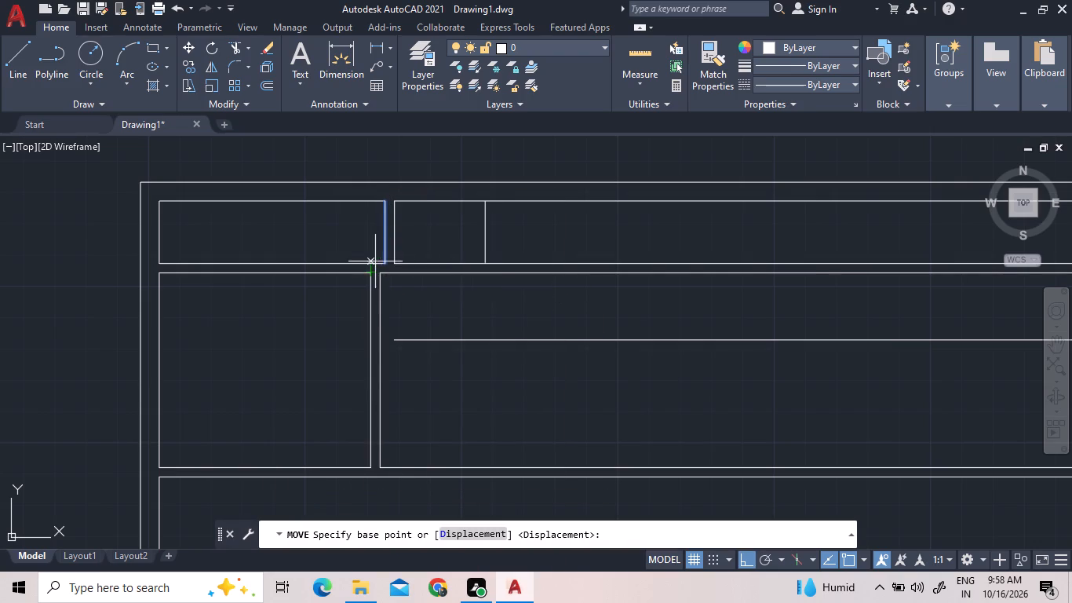
pyautogui.click(389, 262)
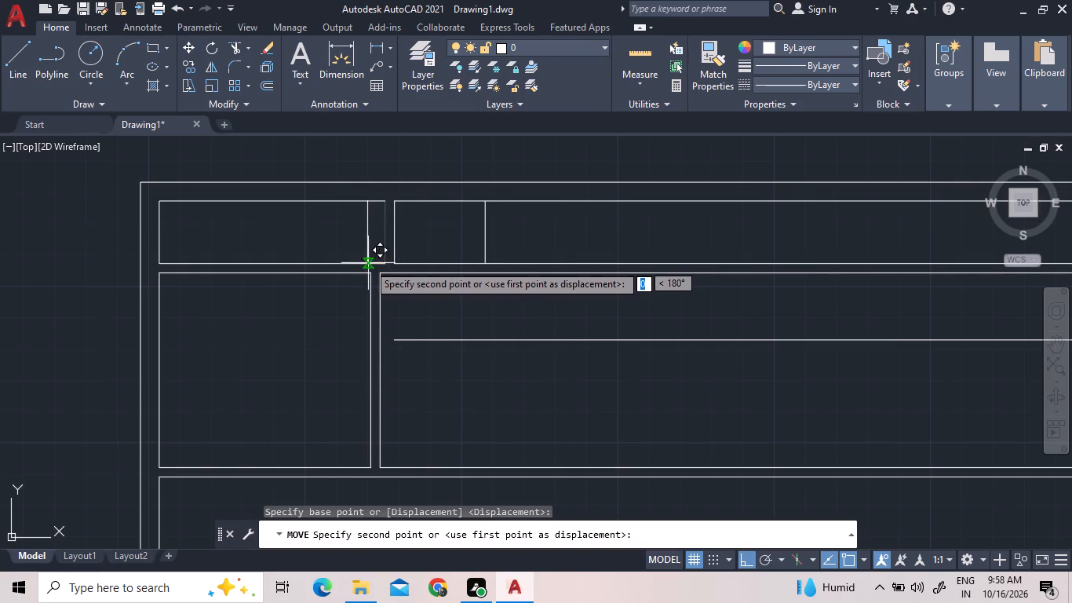
pyautogui.scroll(3, 369, 265)
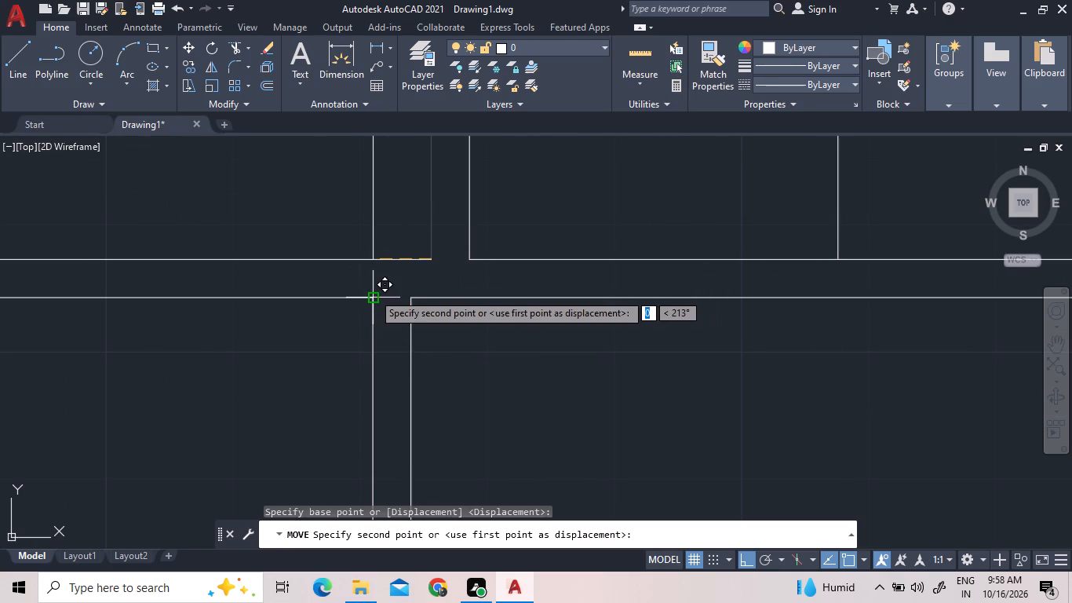
pyautogui.click(373, 293)
pyautogui.scroll(-3, 399, 303)
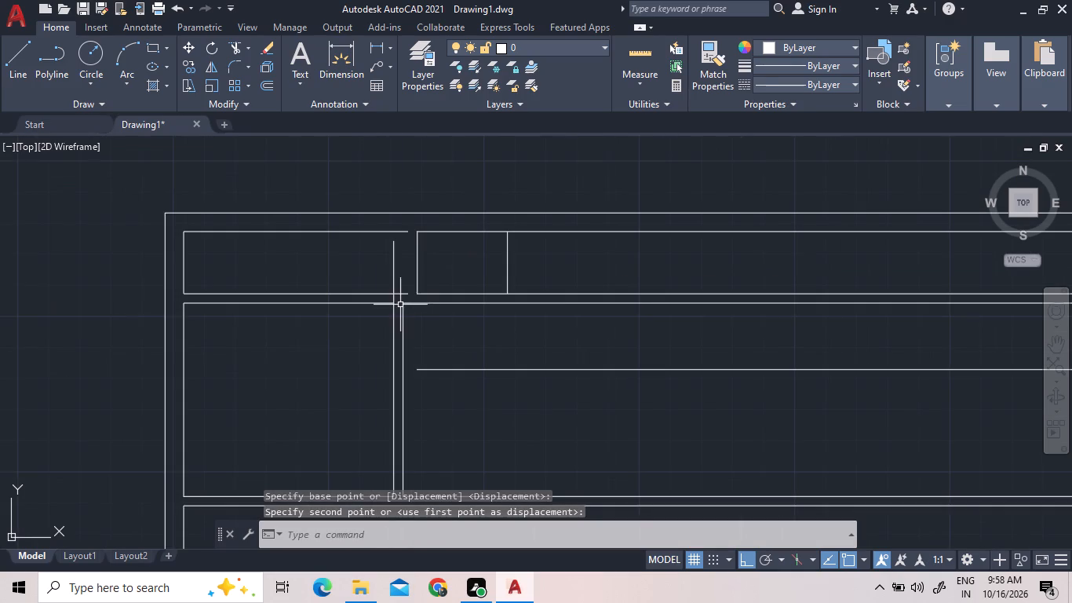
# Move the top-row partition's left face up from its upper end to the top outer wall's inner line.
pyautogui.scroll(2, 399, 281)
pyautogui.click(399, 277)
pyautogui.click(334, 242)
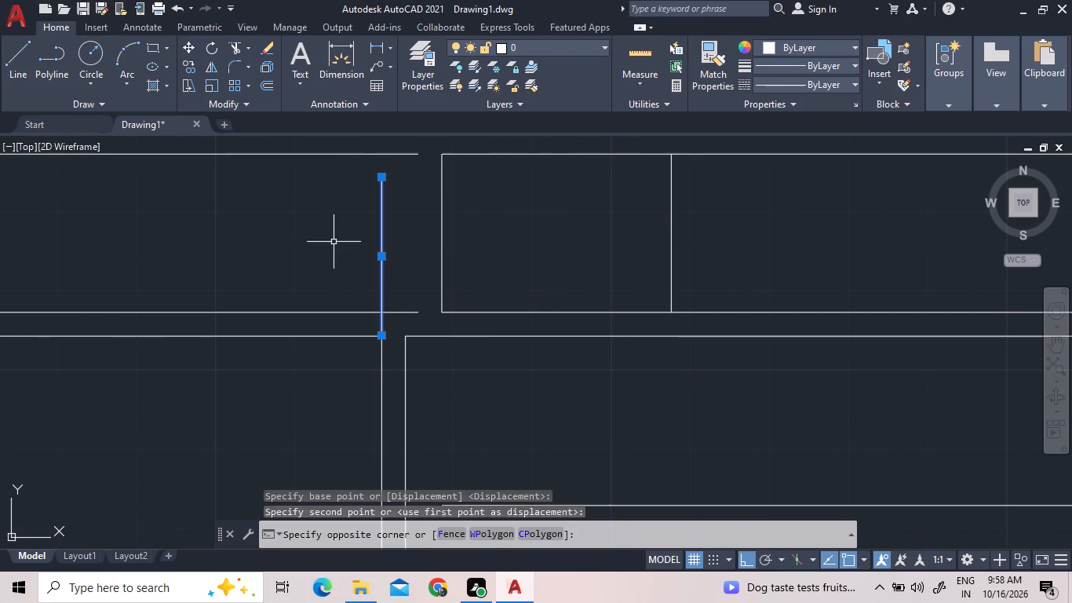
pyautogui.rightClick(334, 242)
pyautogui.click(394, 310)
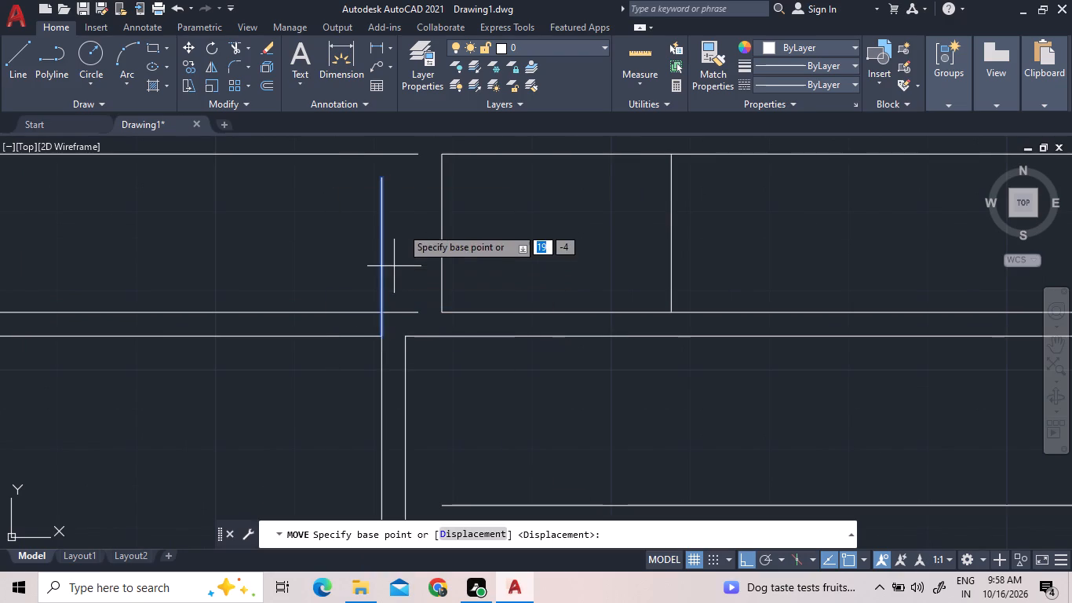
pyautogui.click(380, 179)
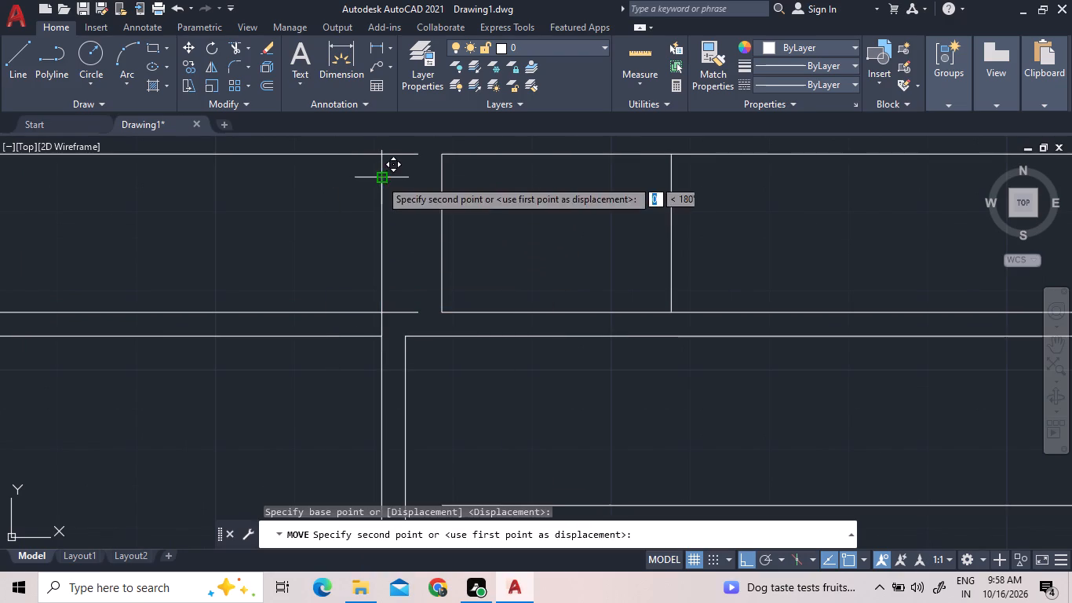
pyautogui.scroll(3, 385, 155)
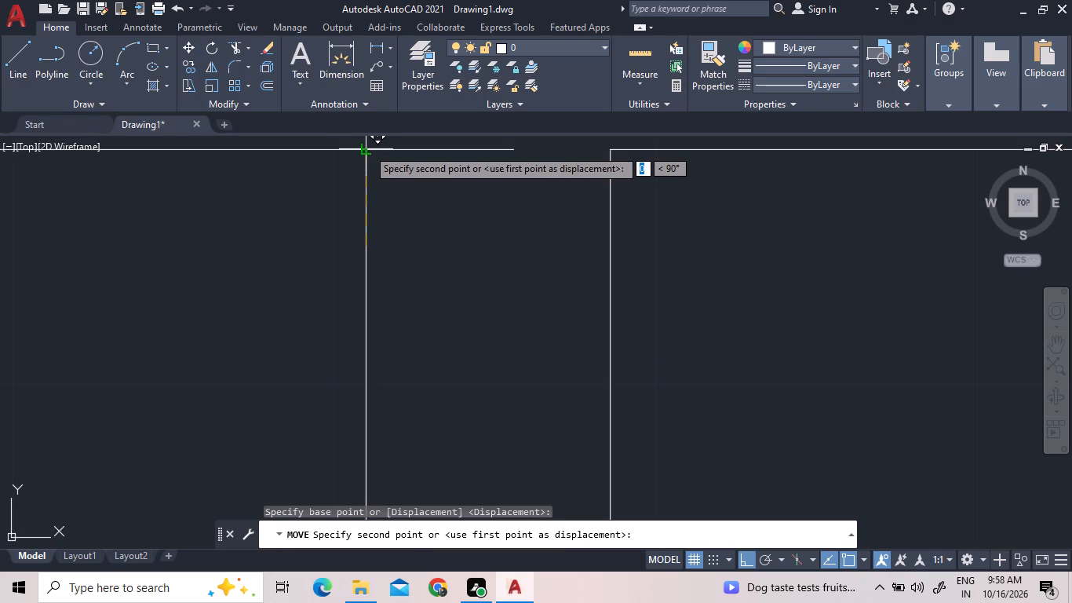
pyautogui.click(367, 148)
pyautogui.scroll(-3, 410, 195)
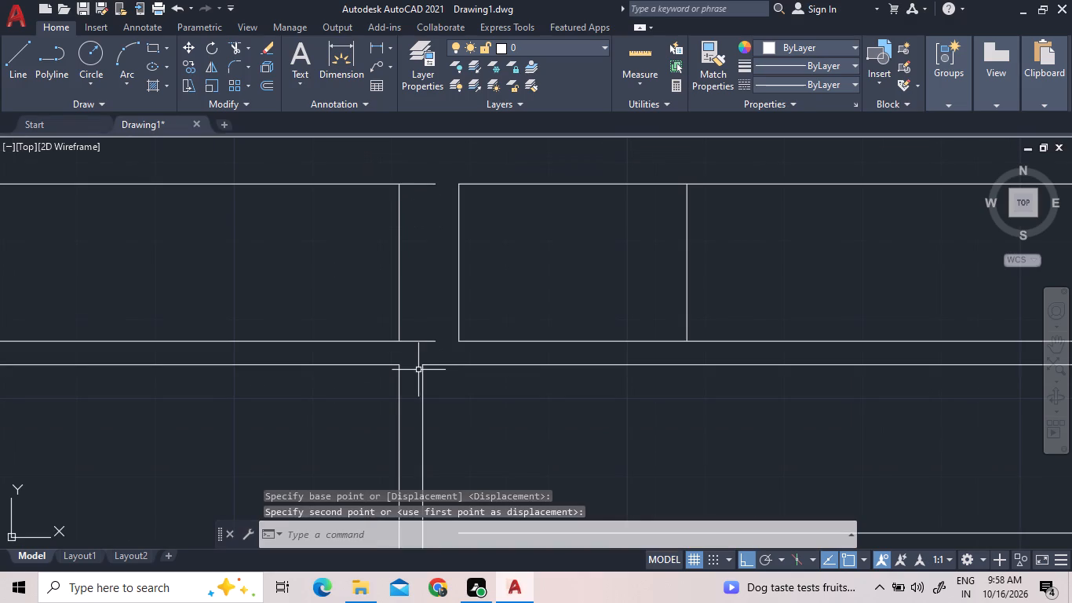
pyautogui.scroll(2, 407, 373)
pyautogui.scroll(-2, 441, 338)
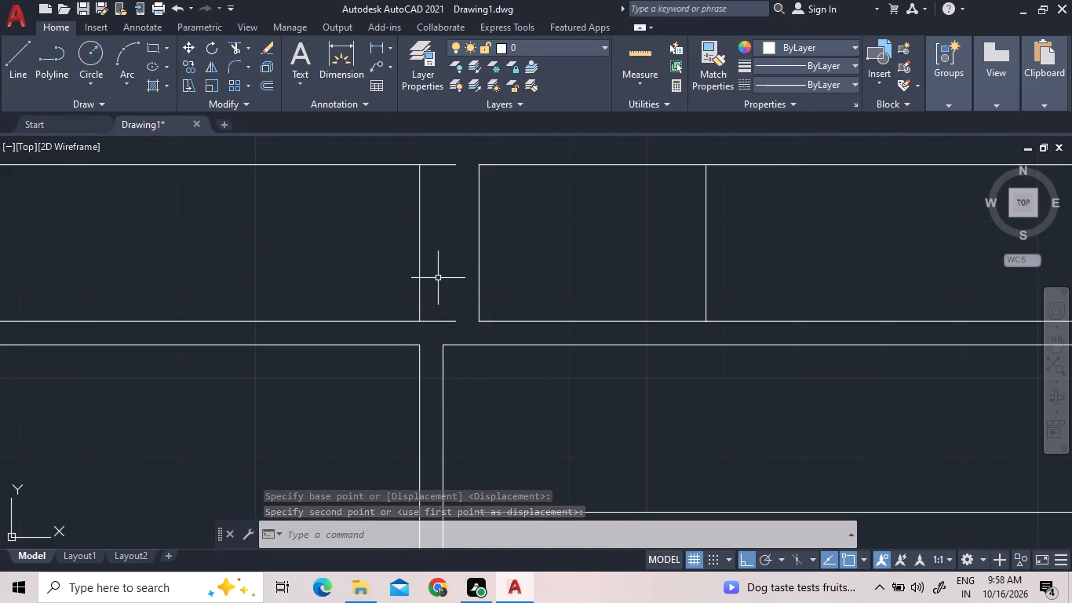
# Erase the left face of the partition in the top row of rooms.
pyautogui.click(438, 278)
pyautogui.click(381, 254)
pyautogui.press('Delete')
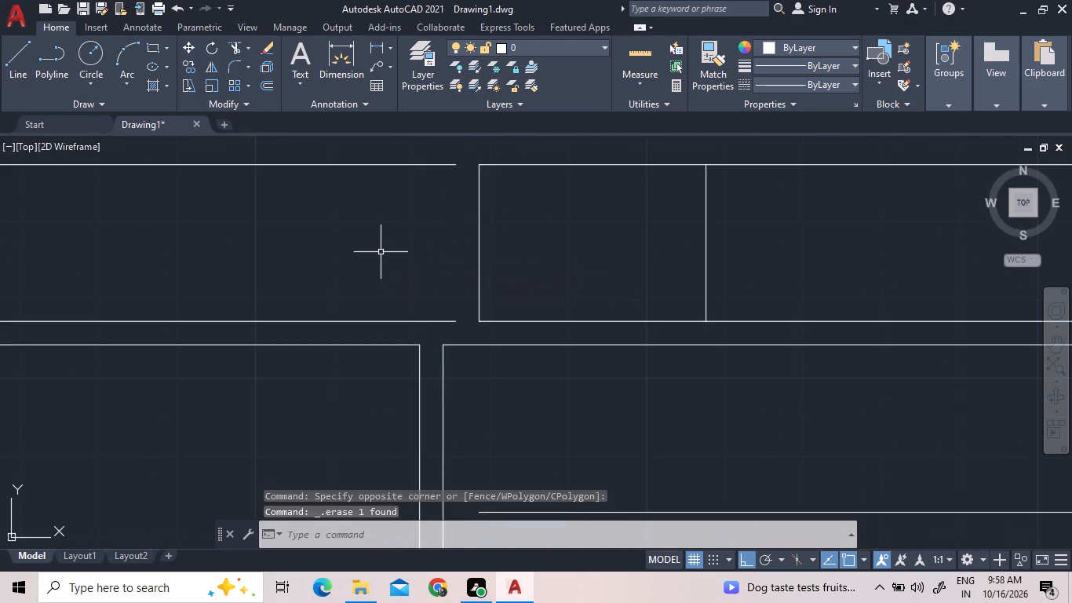
# Extend the lower partition's left face up through the horizontal wall to the top outer wall's inner line.
pyautogui.write('ex')
pyautogui.press('space')
pyautogui.press('space')
pyautogui.click(418, 379)
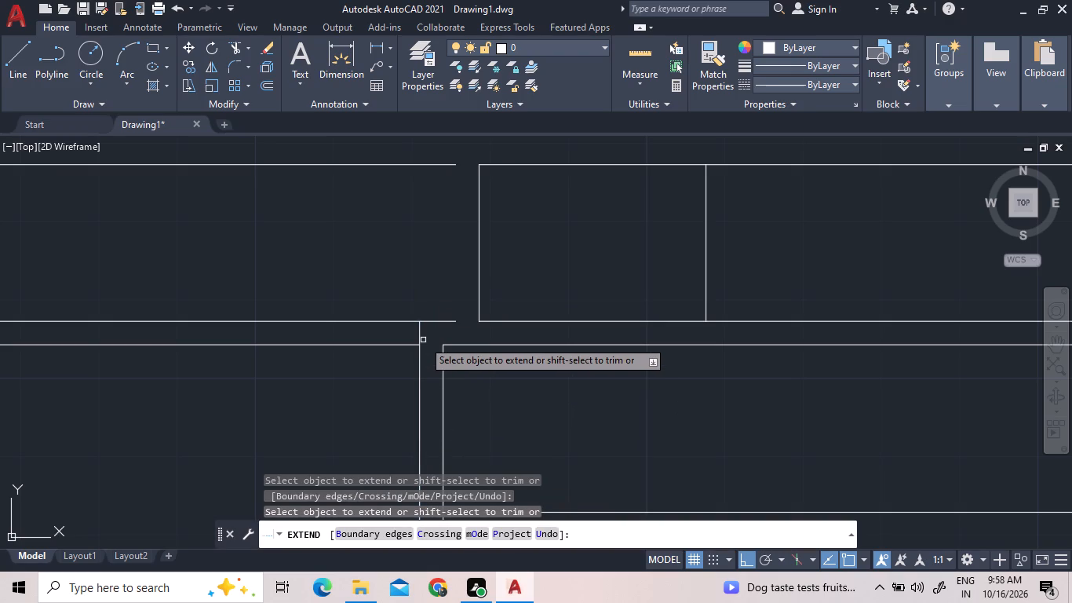
pyautogui.click(421, 335)
pyautogui.rightClick(454, 278)
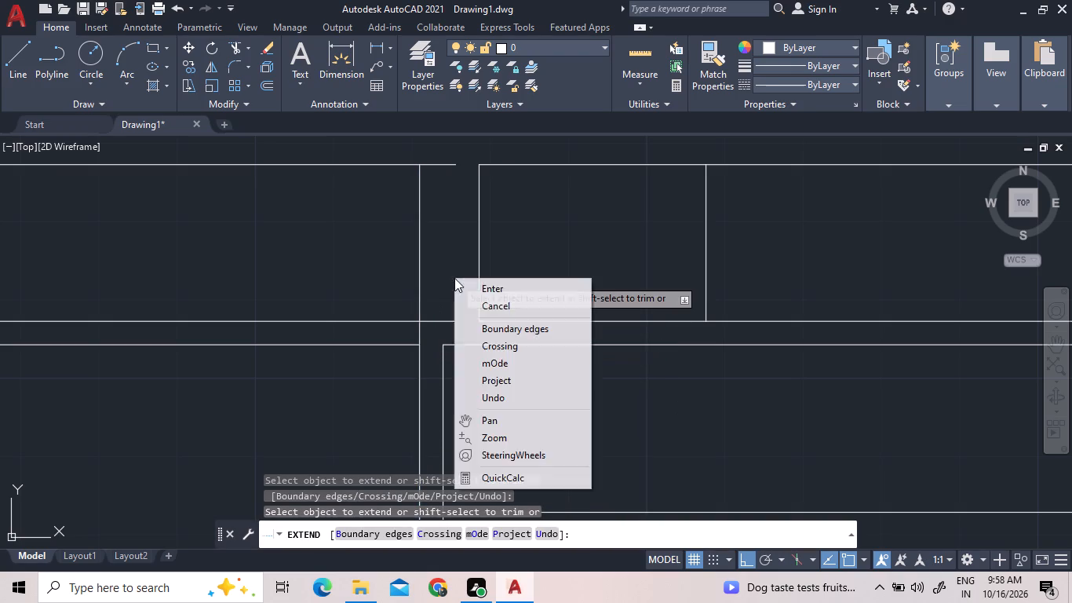
pyautogui.click(479, 295)
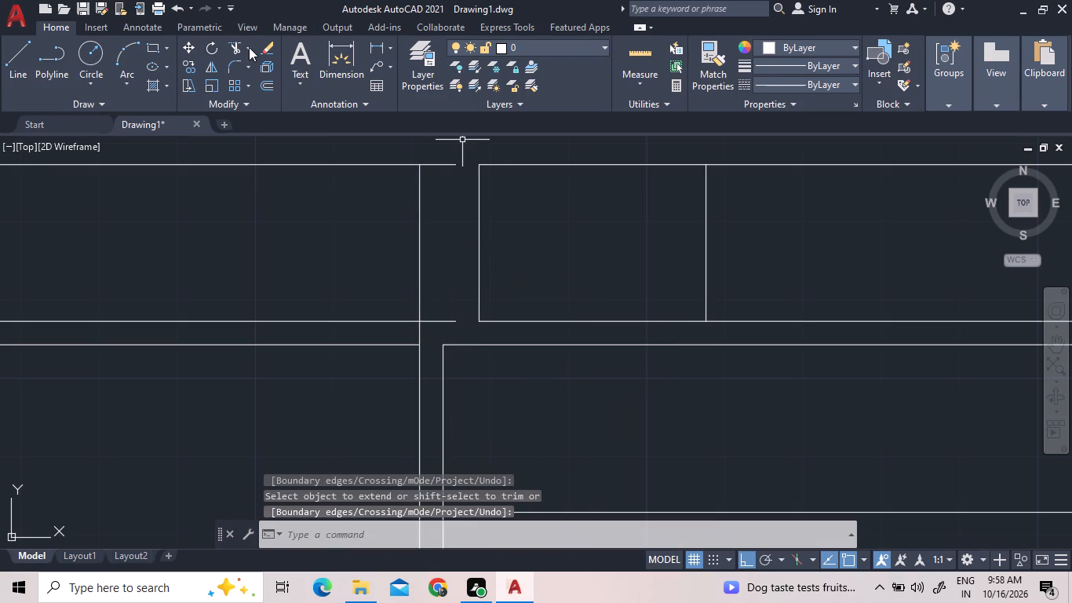
# Trim the horizontal line ends projecting right of the extended left face, and the part of that face inside the horizontal wall.
pyautogui.click(242, 47)
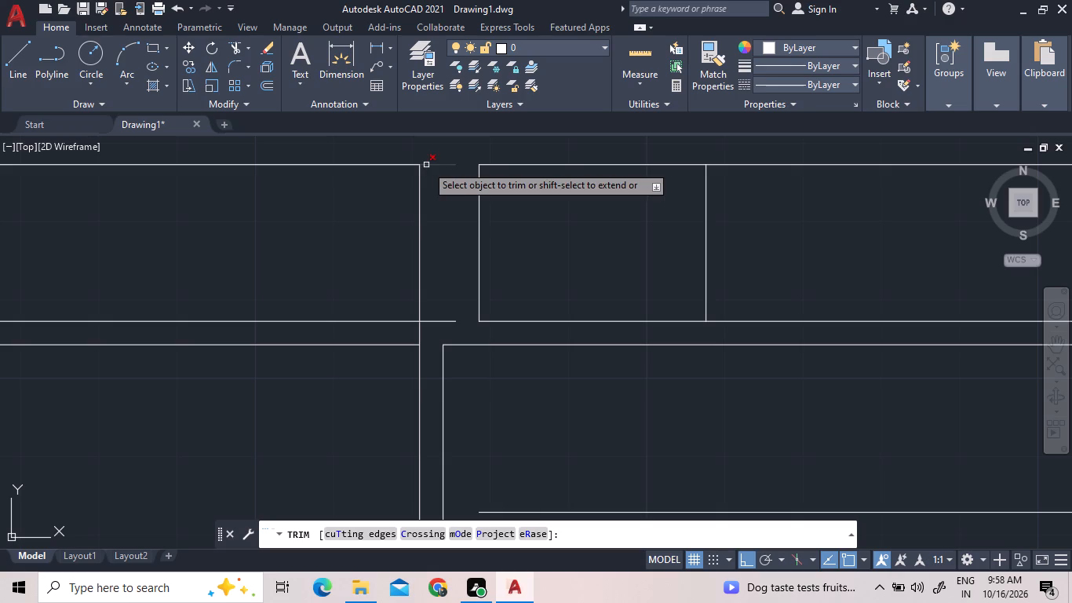
pyautogui.doubleClick(426, 165)
pyautogui.doubleClick(432, 323)
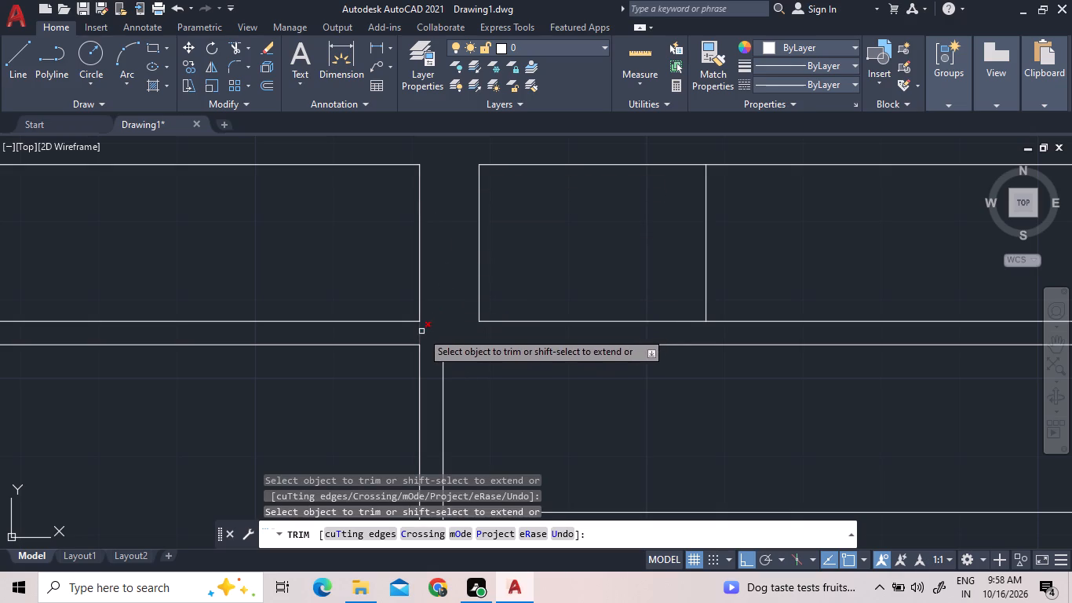
pyautogui.click(421, 331)
pyautogui.scroll(-3, 428, 256)
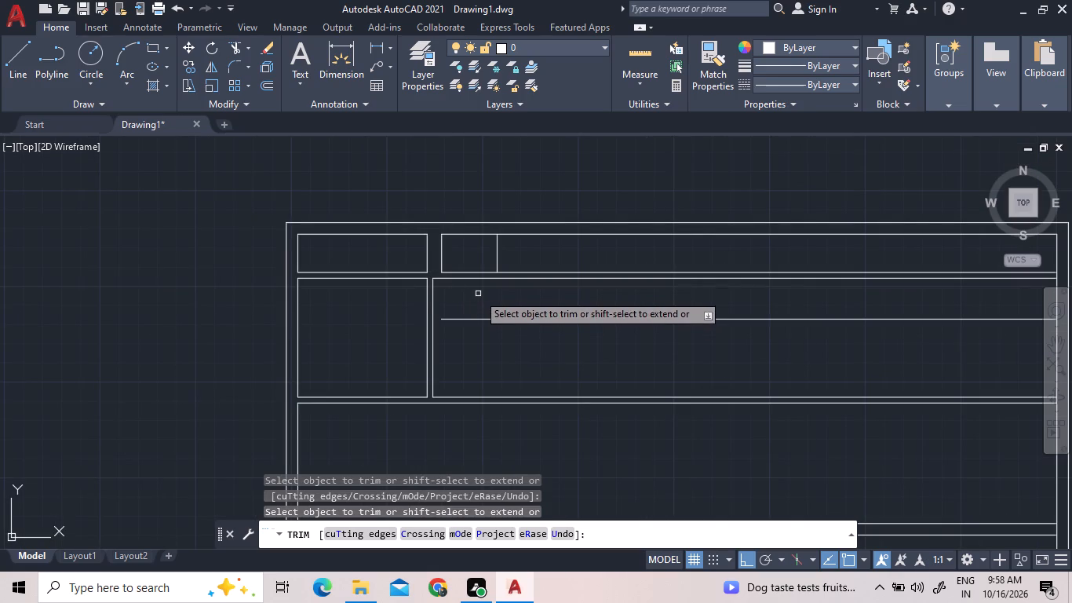
pyautogui.scroll(2, 477, 301)
pyautogui.scroll(-1, 477, 301)
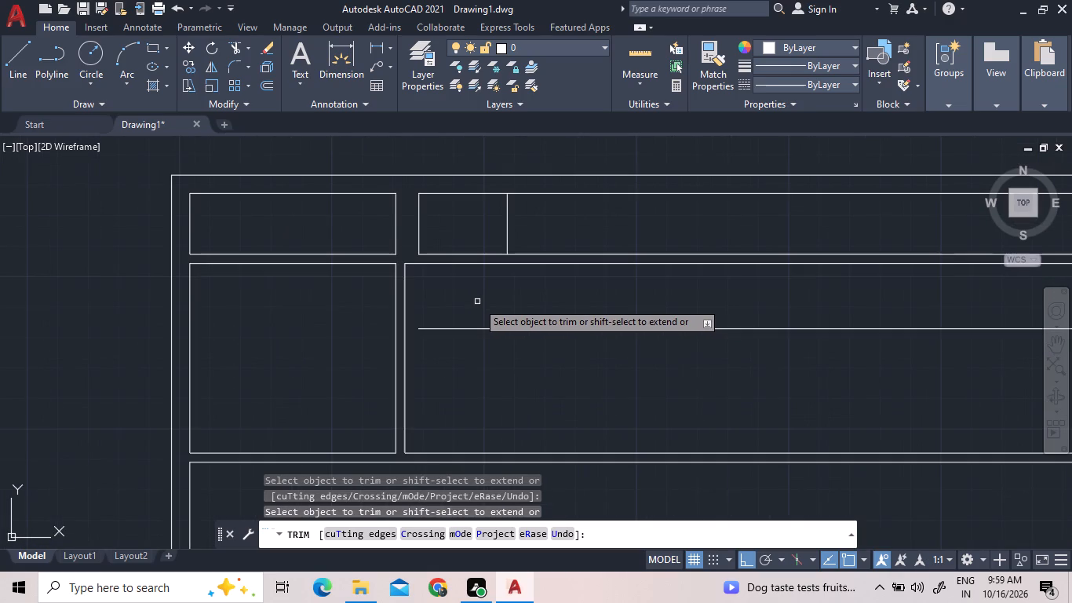
pyautogui.press('Escape')
# Erase the old right face of the partition in the top row of rooms.
pyautogui.click(443, 229)
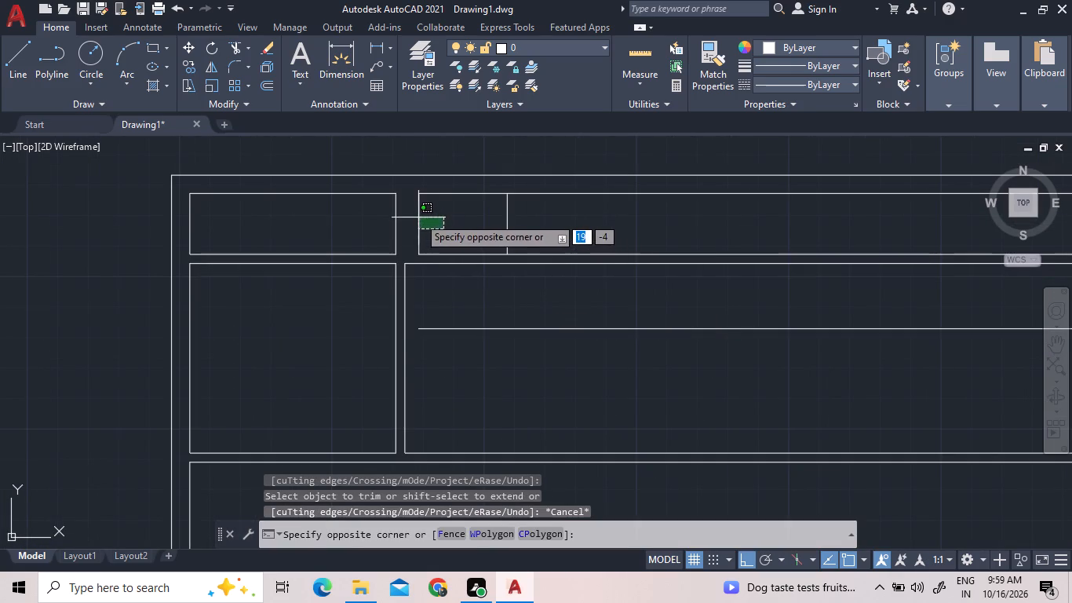
pyautogui.click(417, 214)
pyautogui.press('Home')
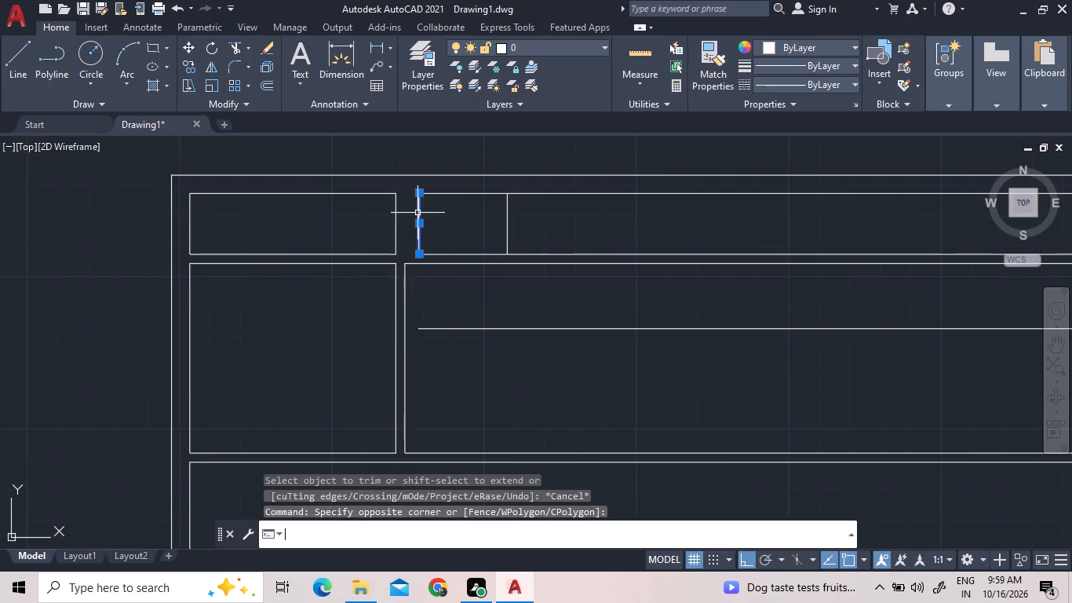
pyautogui.press('Delete')
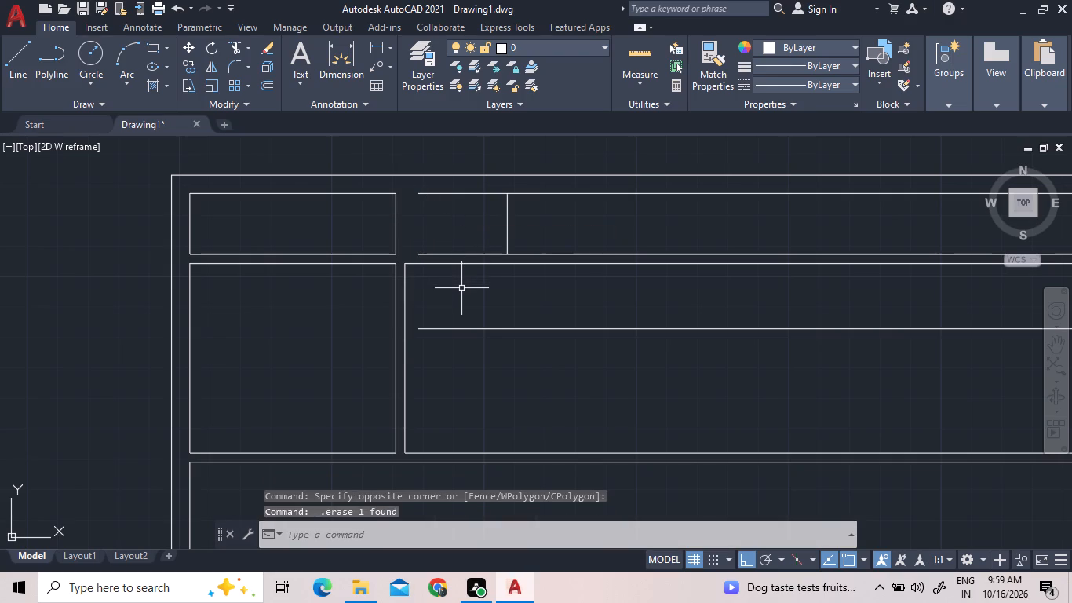
# Extend the lower partition's right face up to the outer wall, and extend the top row's two right-hand horizontal lines to meet it.
pyautogui.write('ex')
pyautogui.press('space')
pyautogui.press('space')
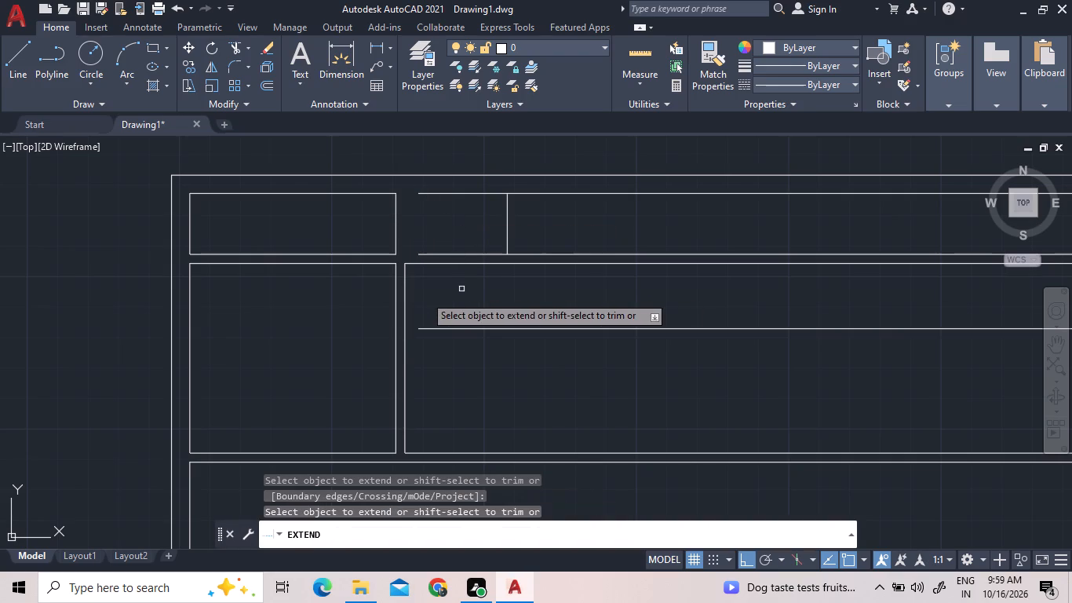
pyautogui.click(404, 283)
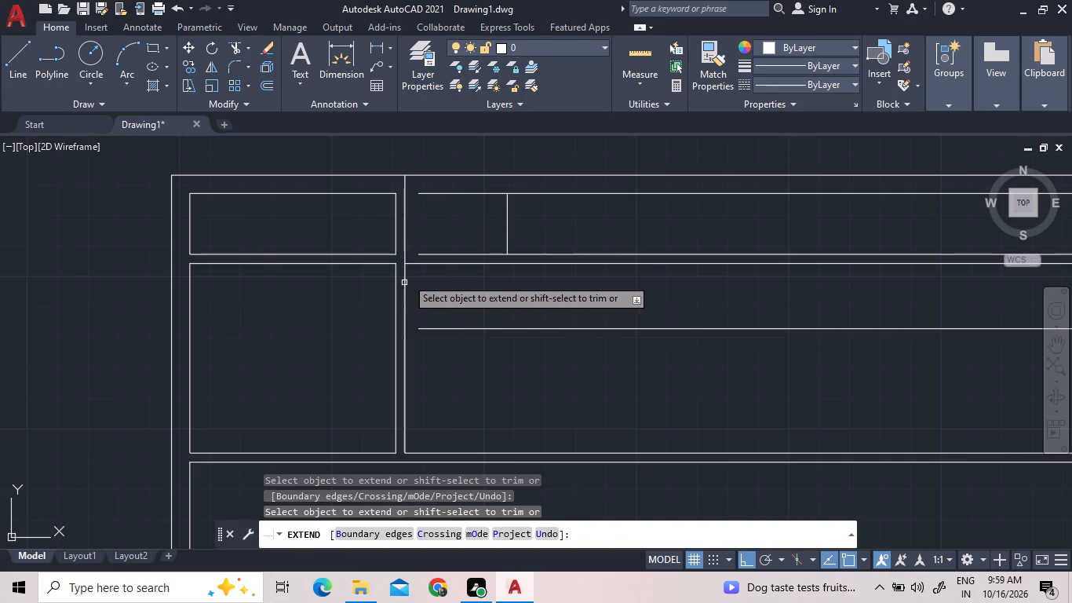
pyautogui.click(425, 255)
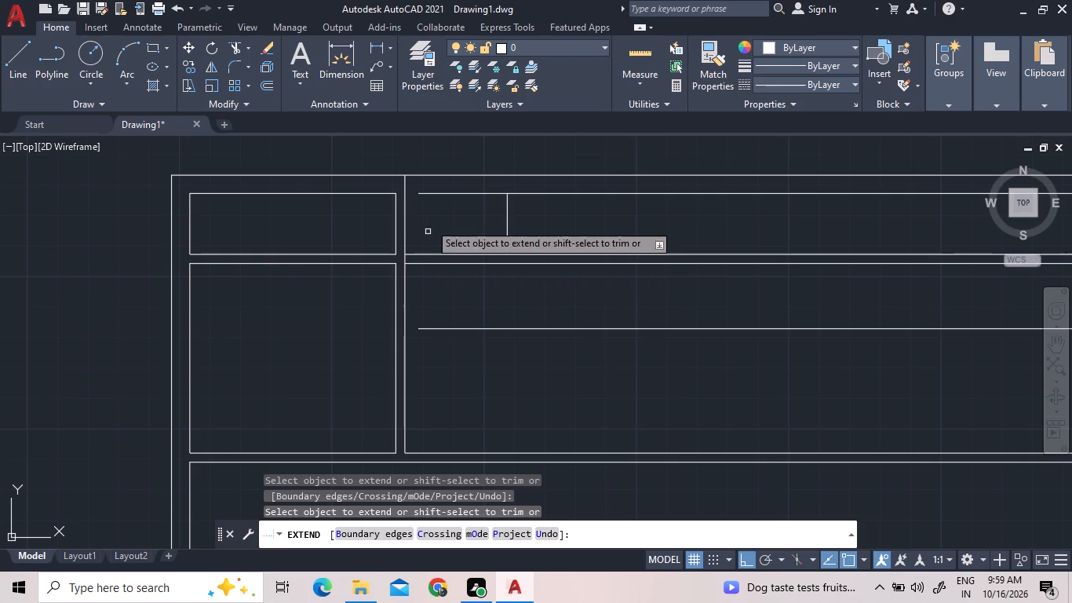
pyautogui.click(424, 192)
pyautogui.press('Escape')
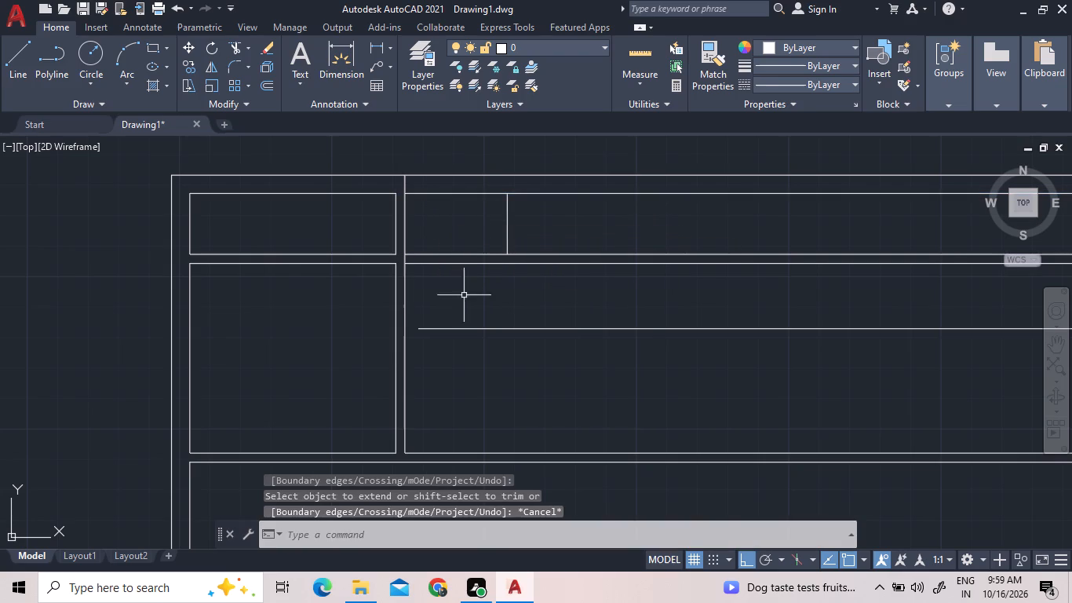
# Erase the loose horizontal line across the room right of the lower partition.
pyautogui.click(450, 330)
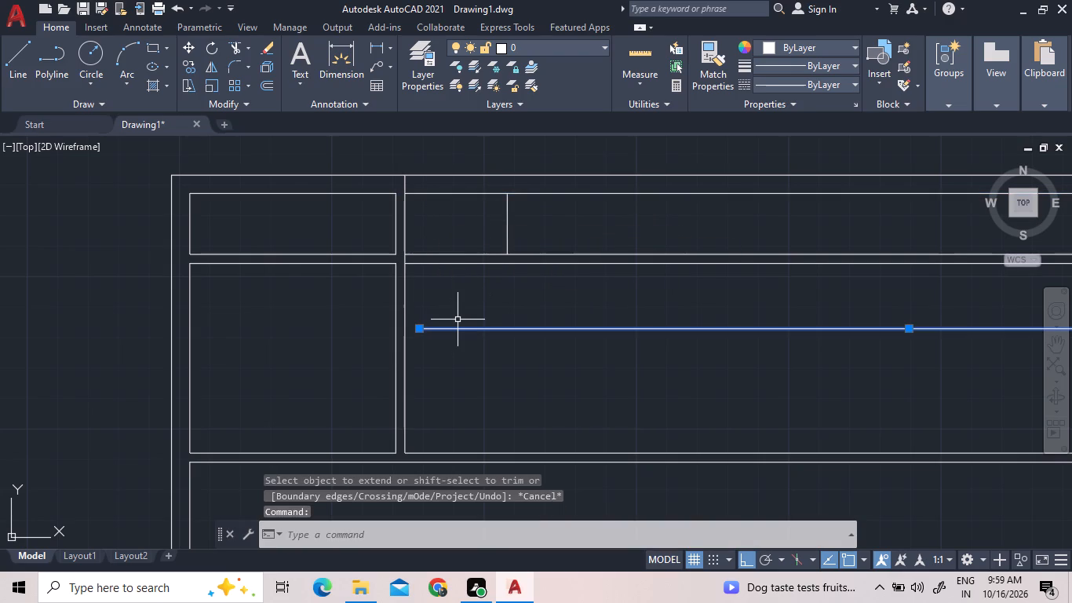
pyautogui.press('Delete')
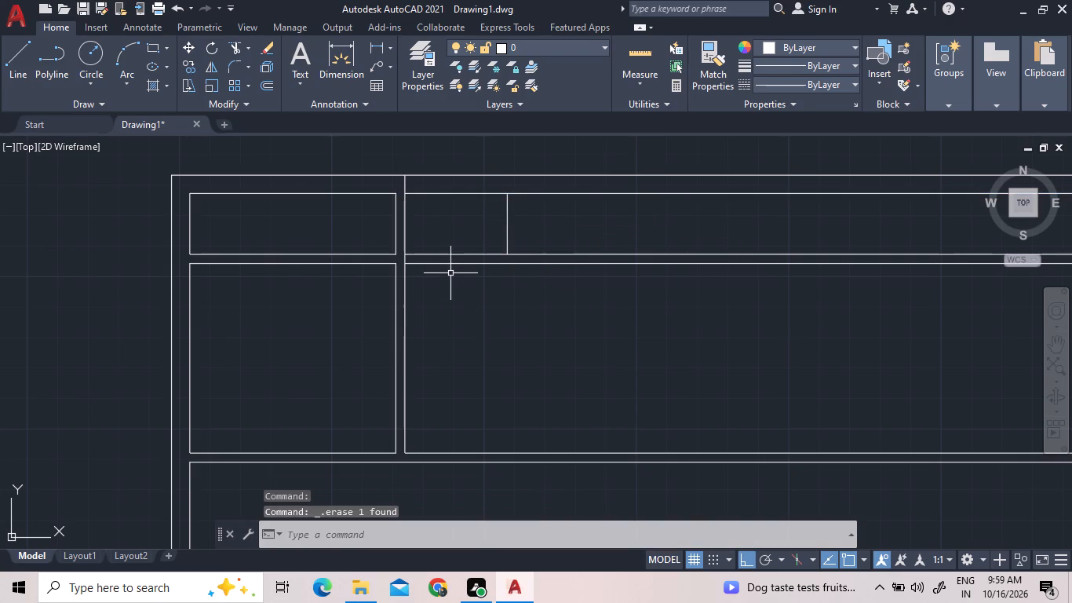
# Trim the extended right face inside the top outer wall and the horizontal wall, and remove the upper right room's separate vertical line.
pyautogui.write('tr')
pyautogui.press('space')
pyautogui.press('space')
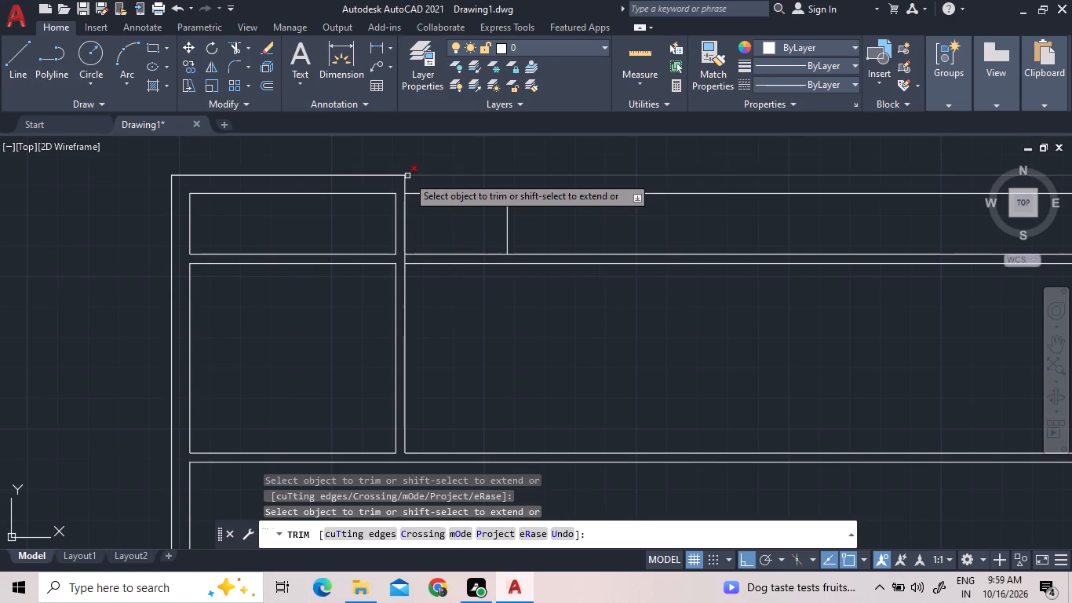
pyautogui.doubleClick(407, 181)
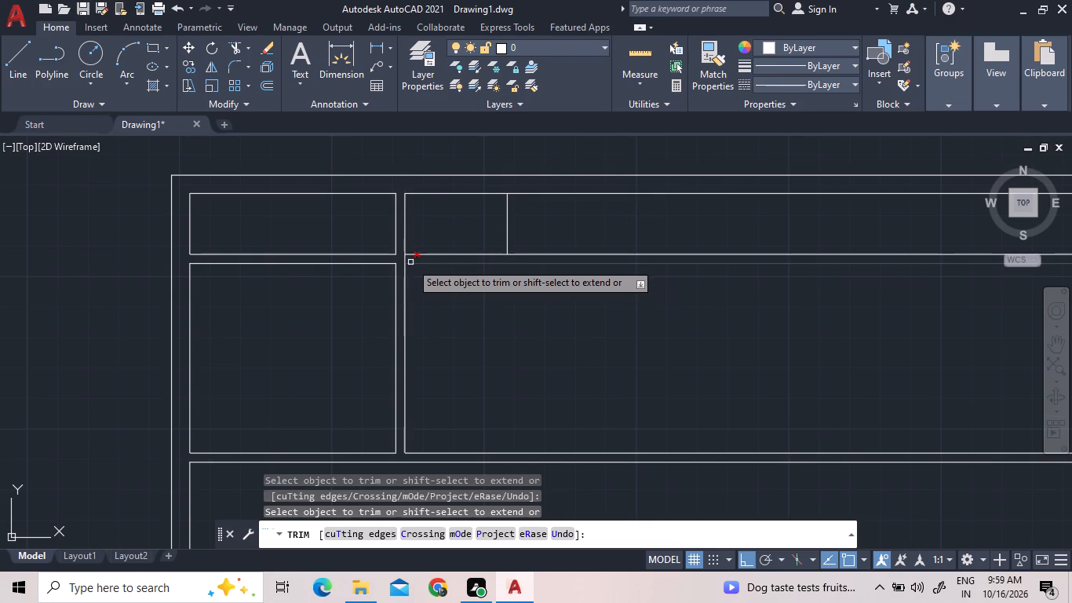
pyautogui.click(404, 258)
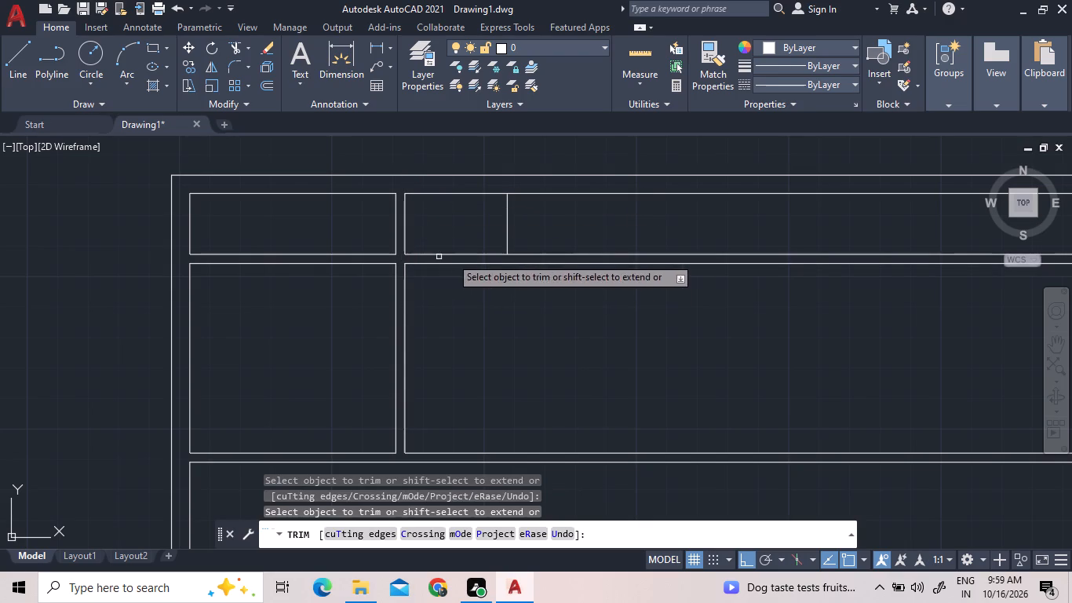
pyautogui.click(505, 228)
pyautogui.rightClick(507, 227)
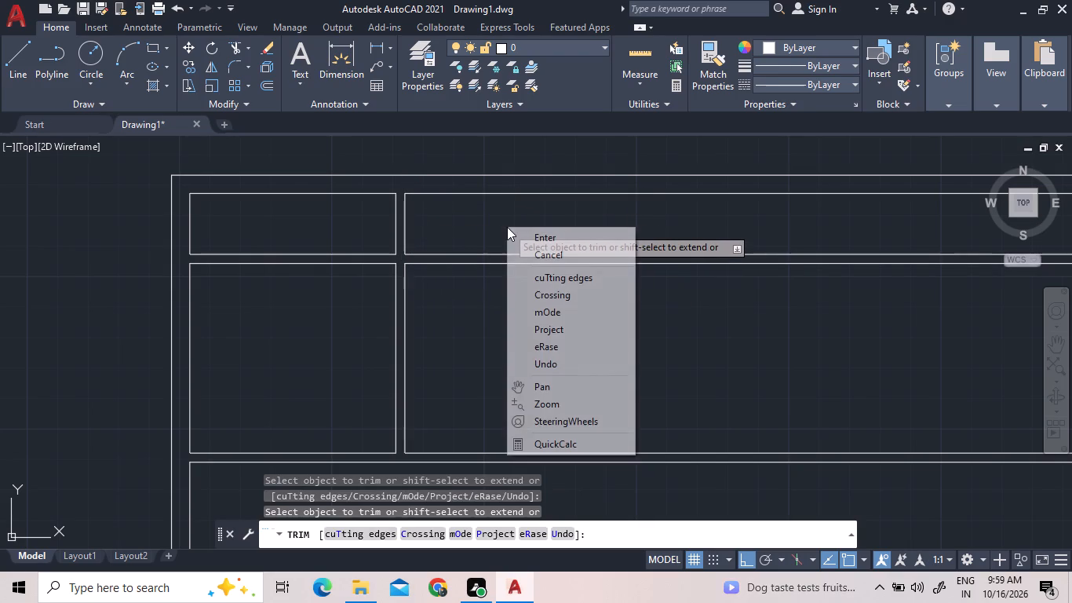
pyautogui.click(528, 243)
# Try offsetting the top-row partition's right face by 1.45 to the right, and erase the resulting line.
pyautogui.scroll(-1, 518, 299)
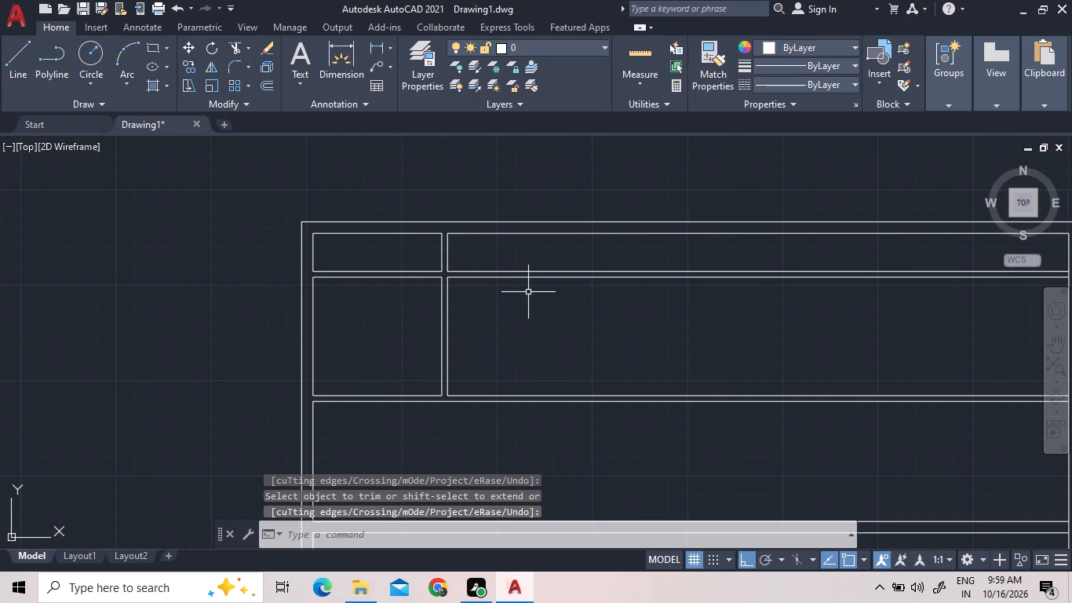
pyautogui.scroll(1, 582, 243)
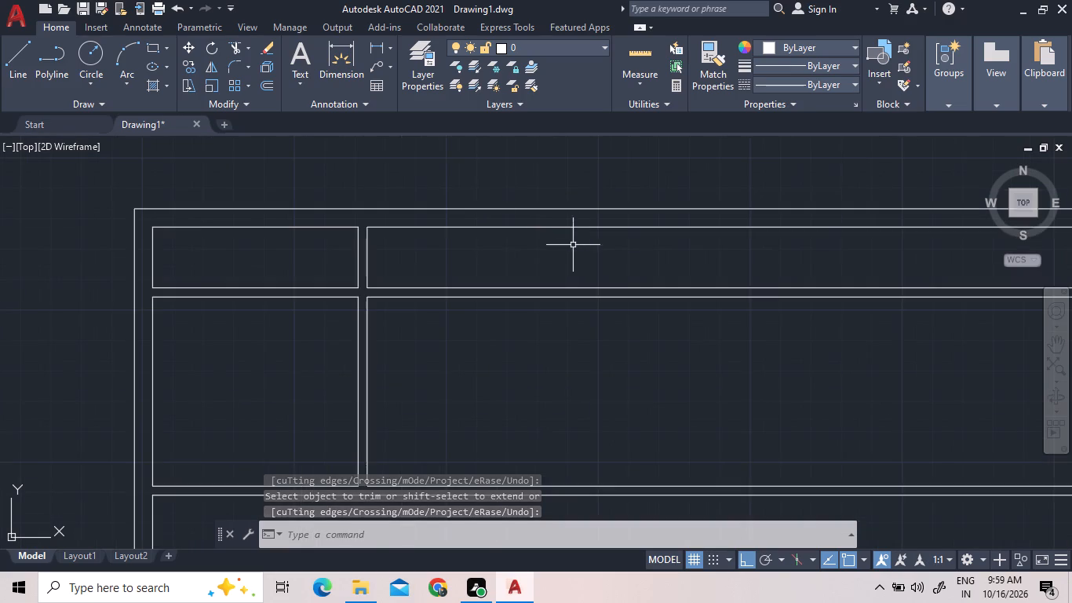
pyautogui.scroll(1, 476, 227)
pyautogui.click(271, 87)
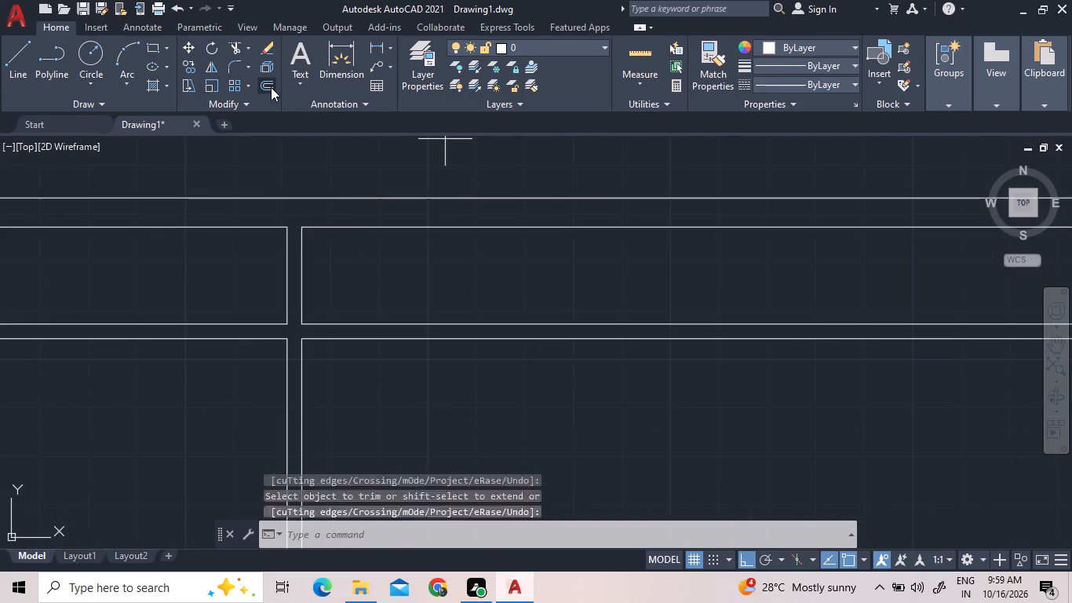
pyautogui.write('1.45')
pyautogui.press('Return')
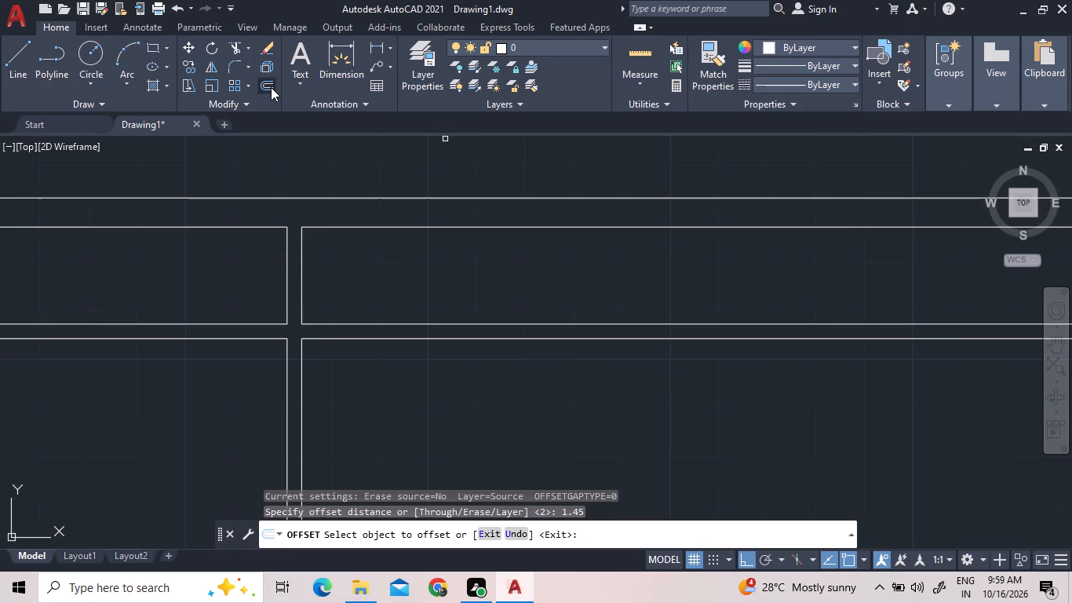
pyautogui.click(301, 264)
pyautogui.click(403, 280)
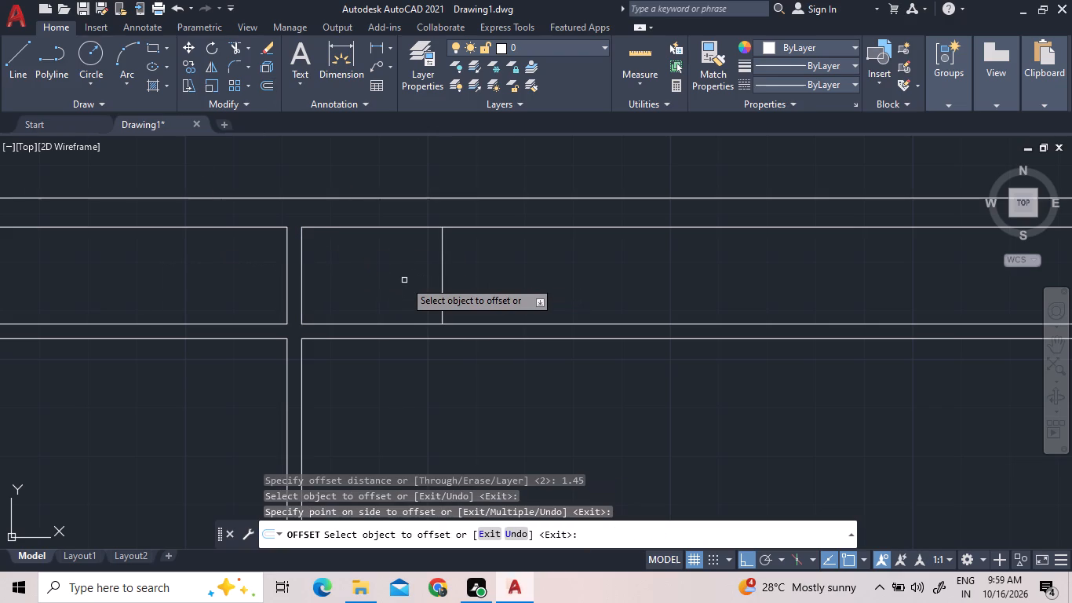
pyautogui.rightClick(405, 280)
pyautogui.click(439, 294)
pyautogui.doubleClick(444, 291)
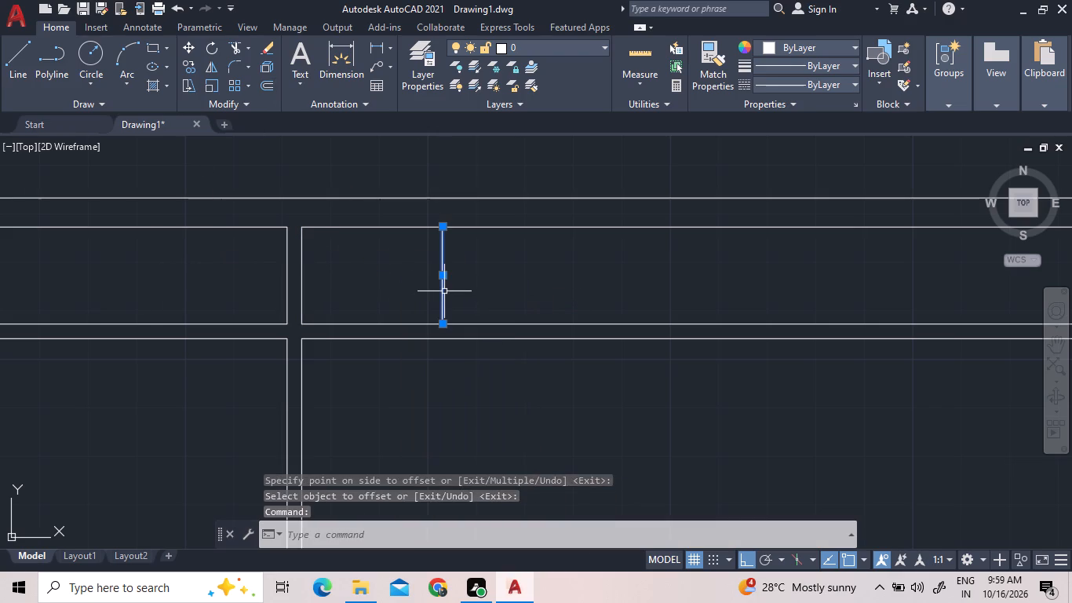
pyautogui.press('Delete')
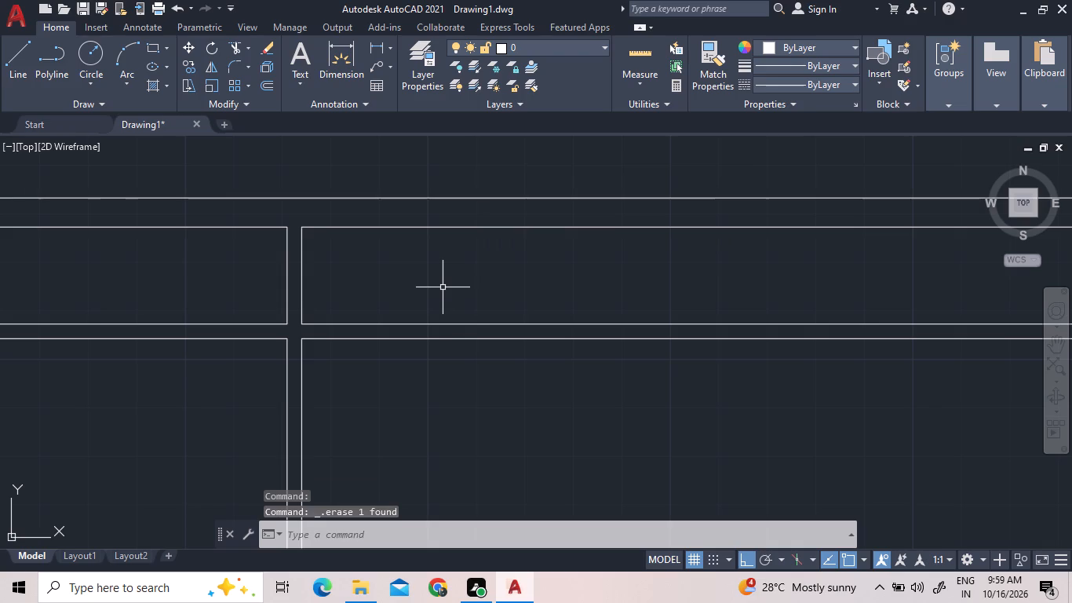
# Offset the top-row partition's right face by 1.45 to the right.
pyautogui.press('0')
pyautogui.press('BackSpace')
pyautogui.press('o')
pyautogui.press('Return')
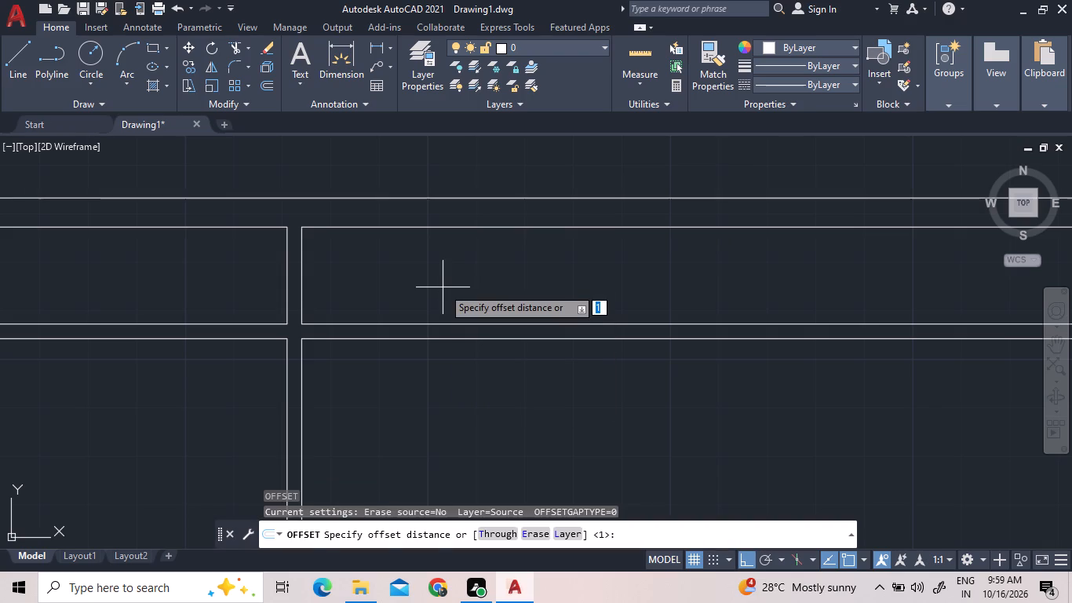
pyautogui.write('1.')
pyautogui.write('45')
pyautogui.press('Return')
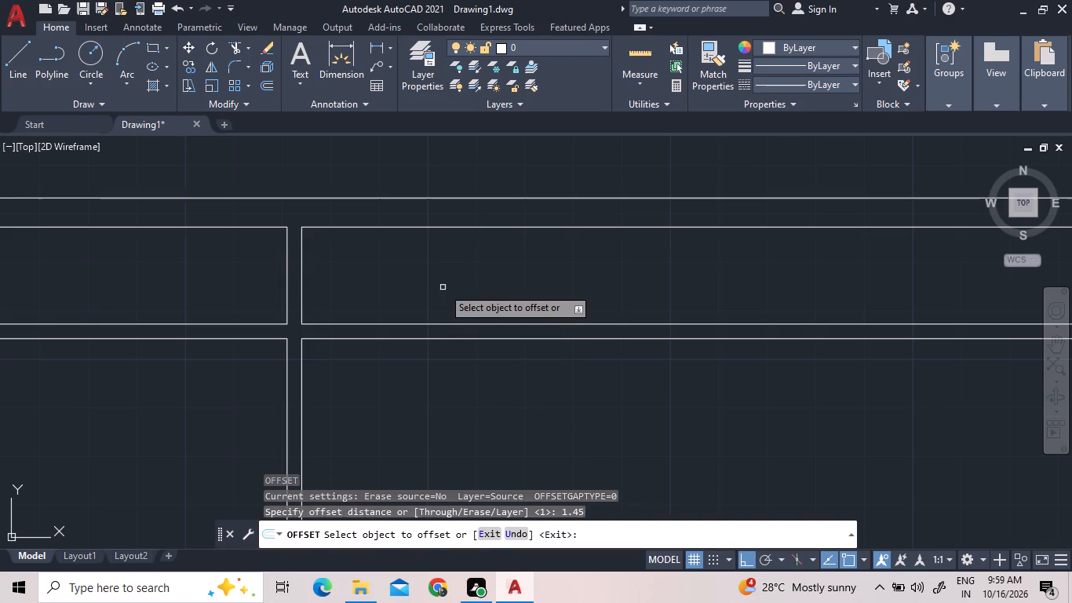
pyautogui.click(303, 287)
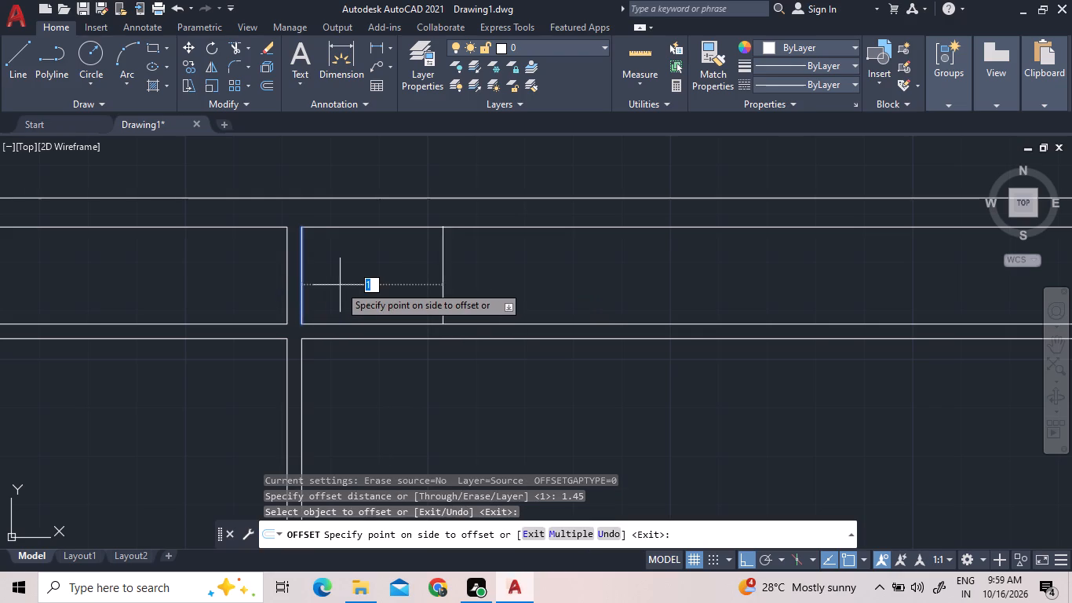
pyautogui.doubleClick(339, 284)
pyautogui.rightClick(441, 281)
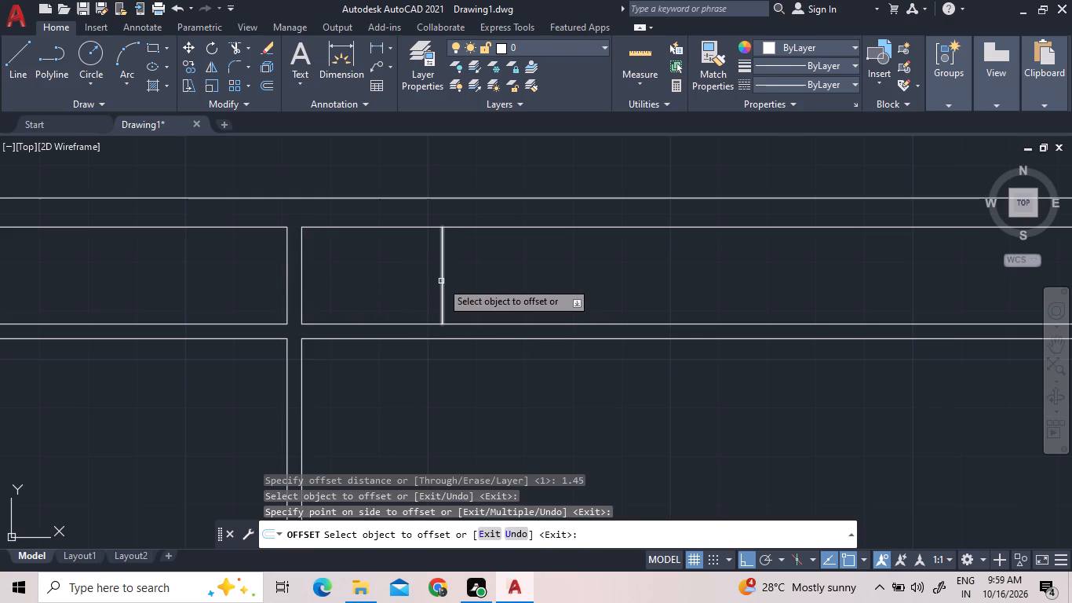
pyautogui.click(480, 291)
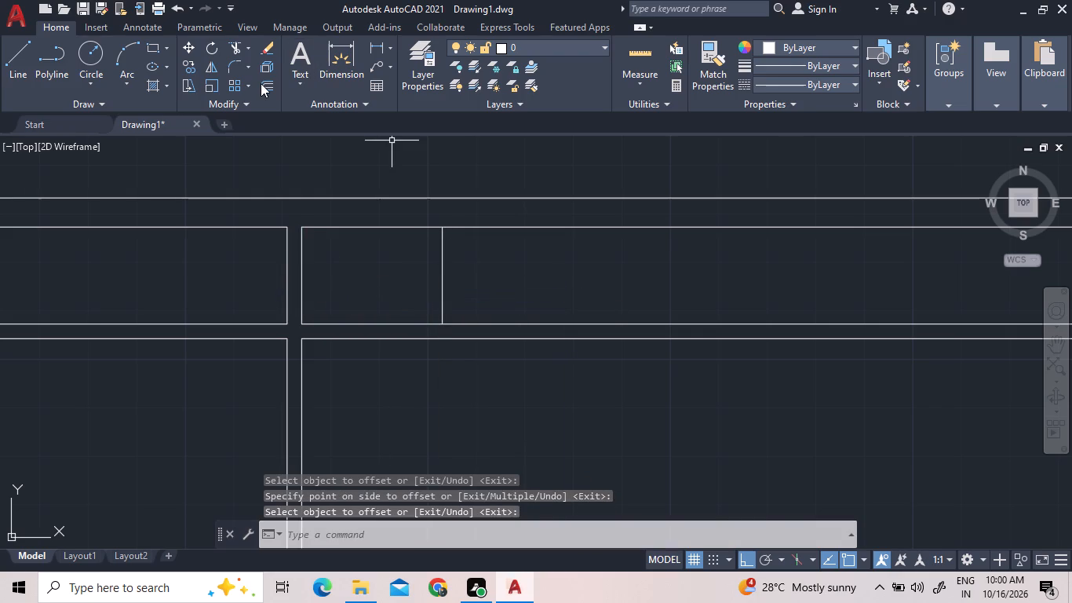
# Offset the new vertical line by 0.45 further to the right.
pyautogui.click(261, 83)
pyautogui.write('0.45')
pyautogui.press('Return')
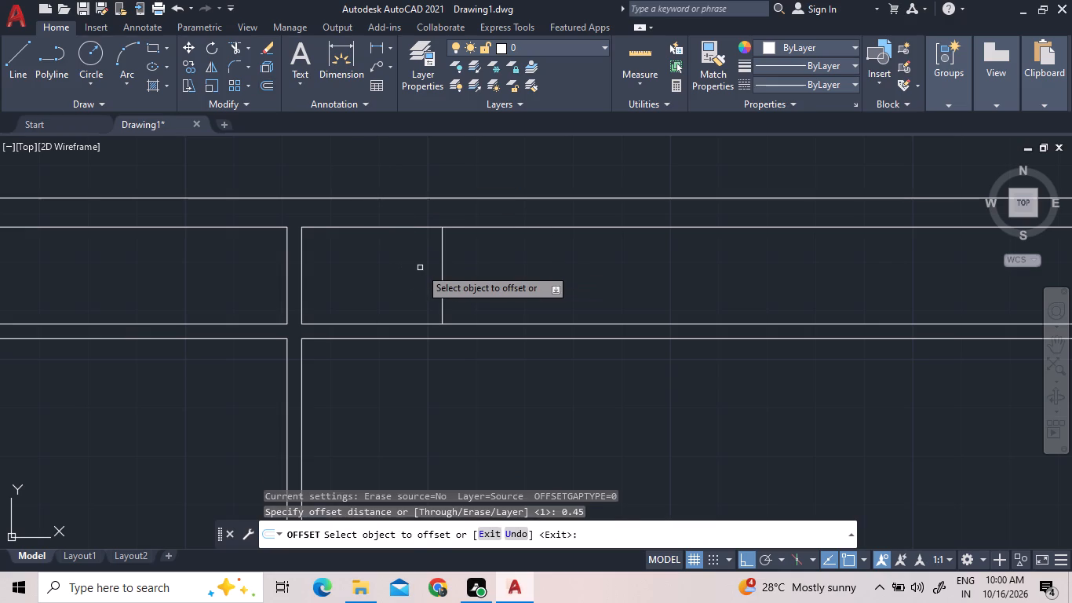
pyautogui.doubleClick(443, 276)
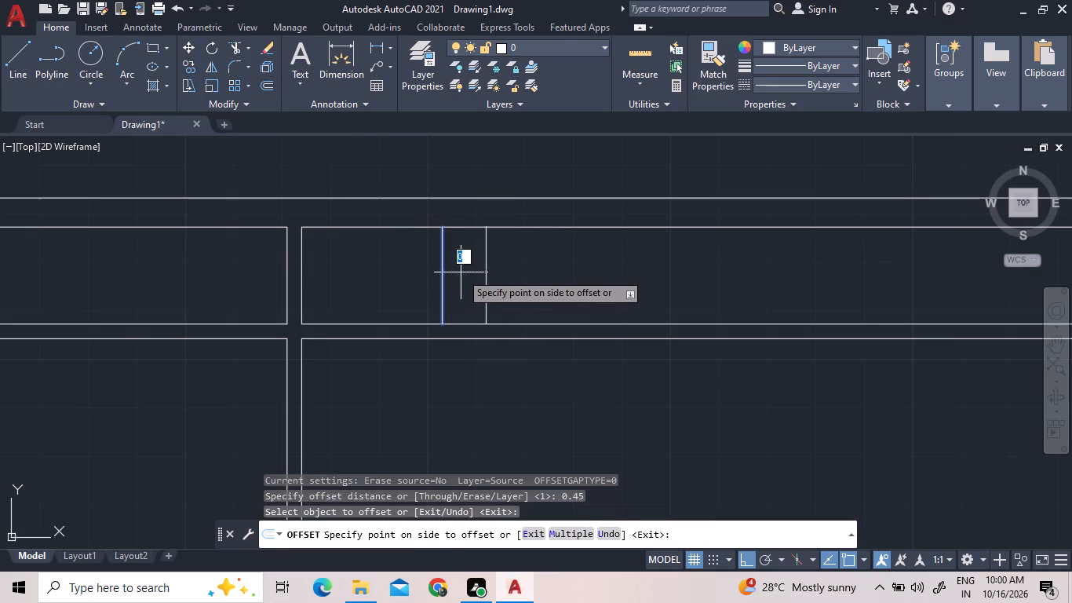
pyautogui.doubleClick(461, 272)
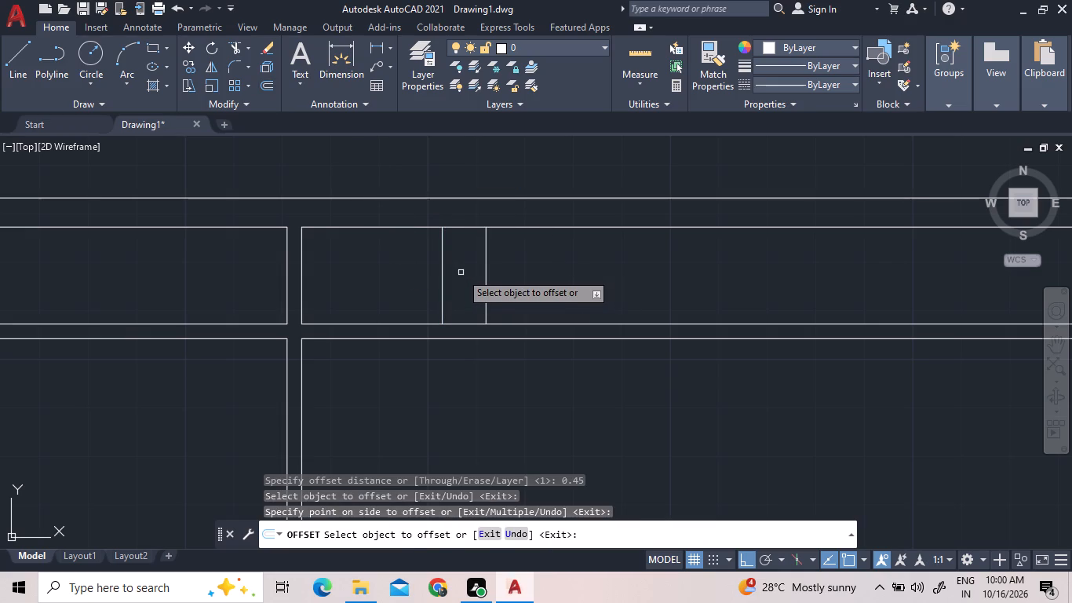
pyautogui.rightClick(461, 272)
pyautogui.click(483, 281)
# Erase the intermediate vertical line at the 1.45 offset, between the partition and the newest line.
pyautogui.click(446, 270)
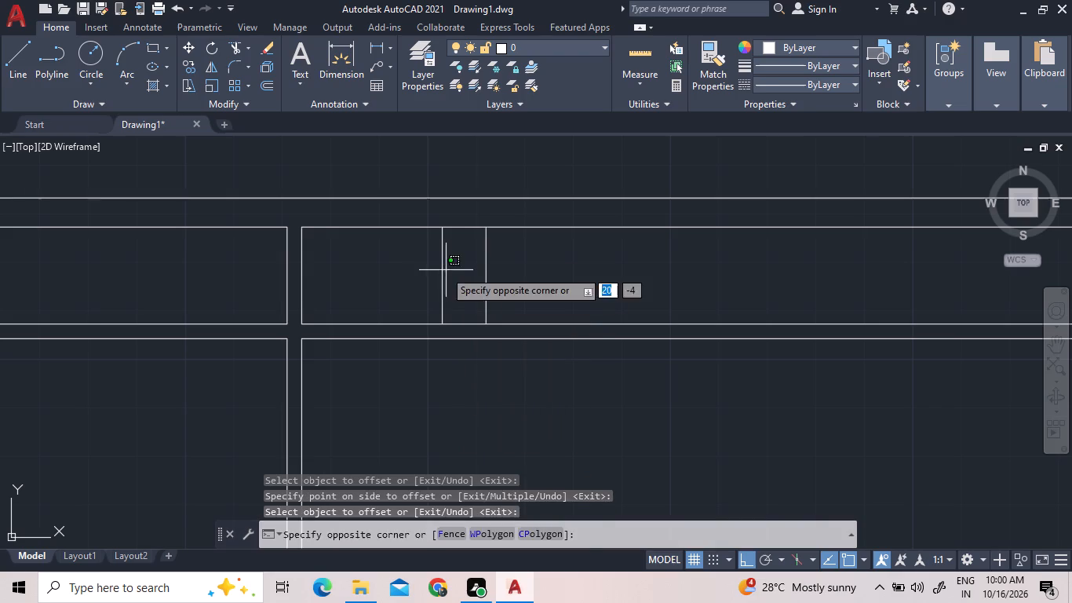
pyautogui.doubleClick(415, 262)
pyautogui.rightClick(415, 262)
pyautogui.click(457, 287)
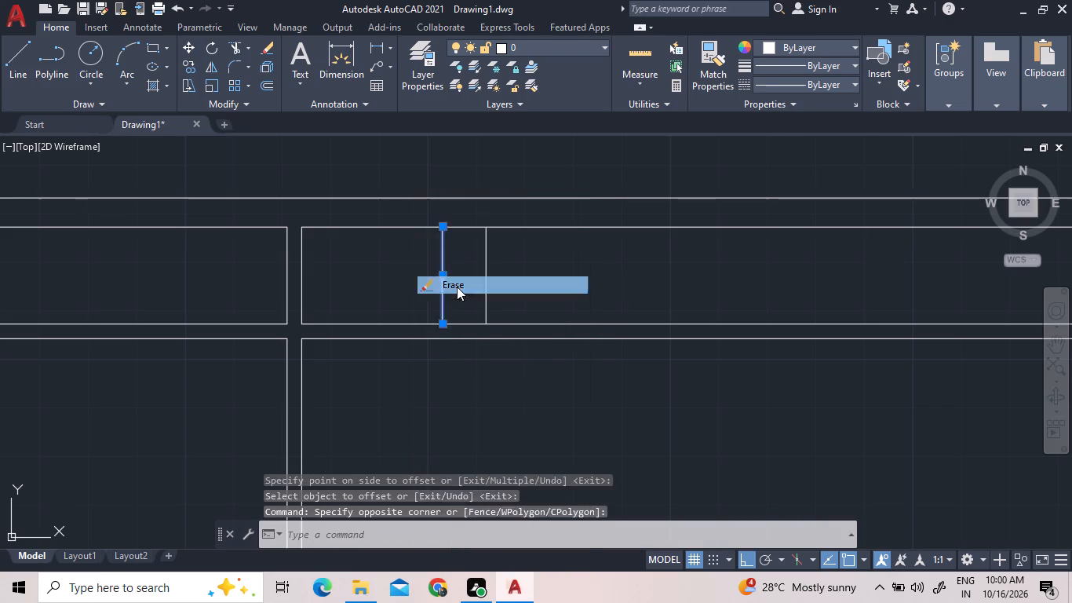
# Measure the top-row bay beside the partition and the room below it with Quick Measure.
pyautogui.click(643, 60)
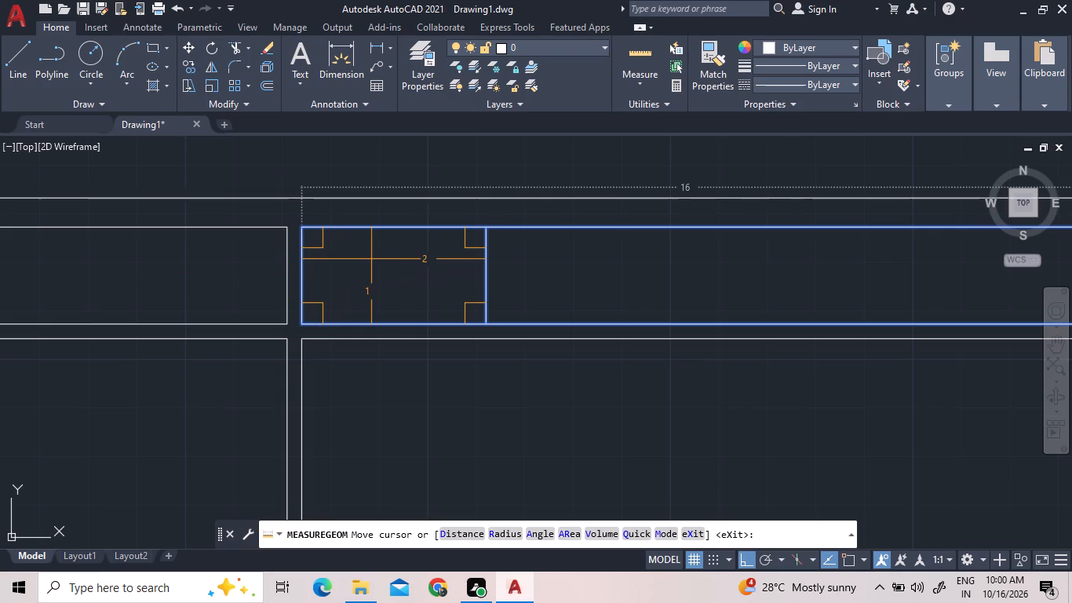
pyautogui.scroll(-3, 373, 258)
pyautogui.scroll(2, 385, 349)
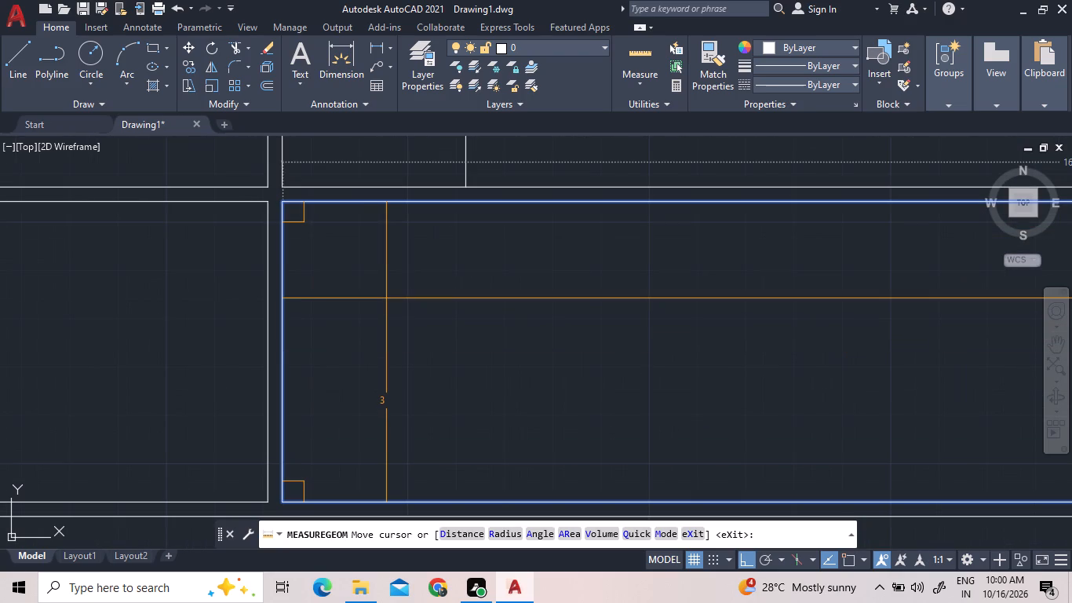
pyautogui.scroll(-2, 394, 243)
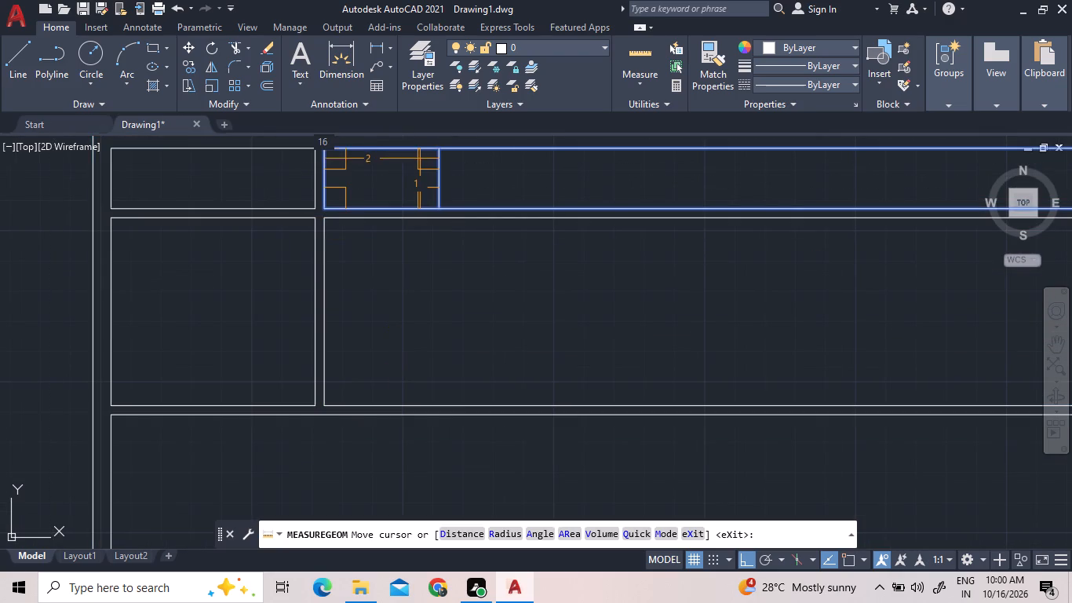
pyautogui.scroll(-1, 435, 235)
pyautogui.scroll(1, 433, 229)
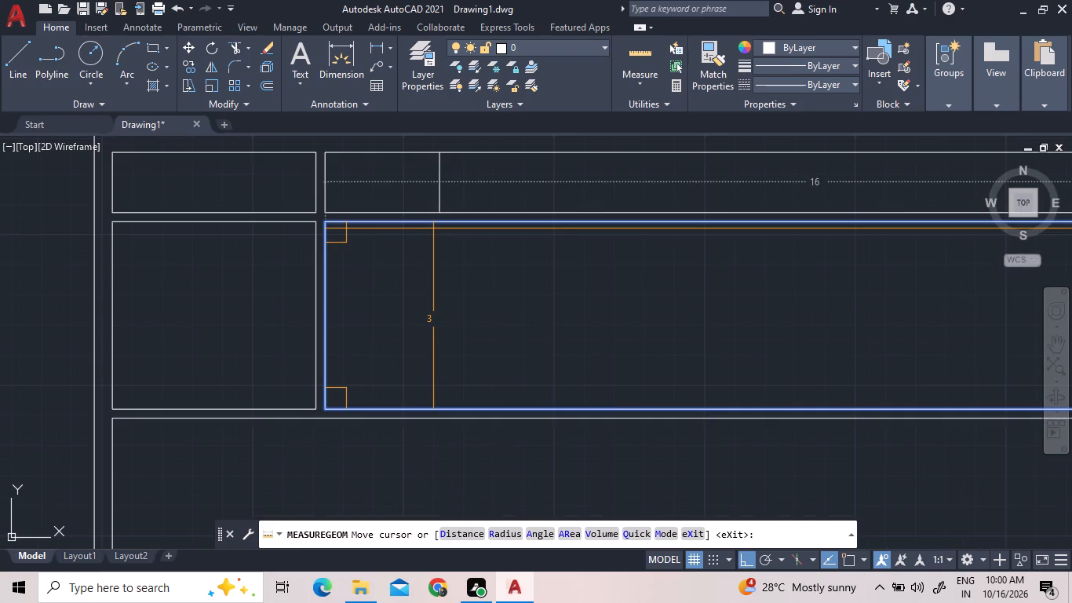
pyautogui.rightClick(433, 228)
pyautogui.doubleClick(472, 236)
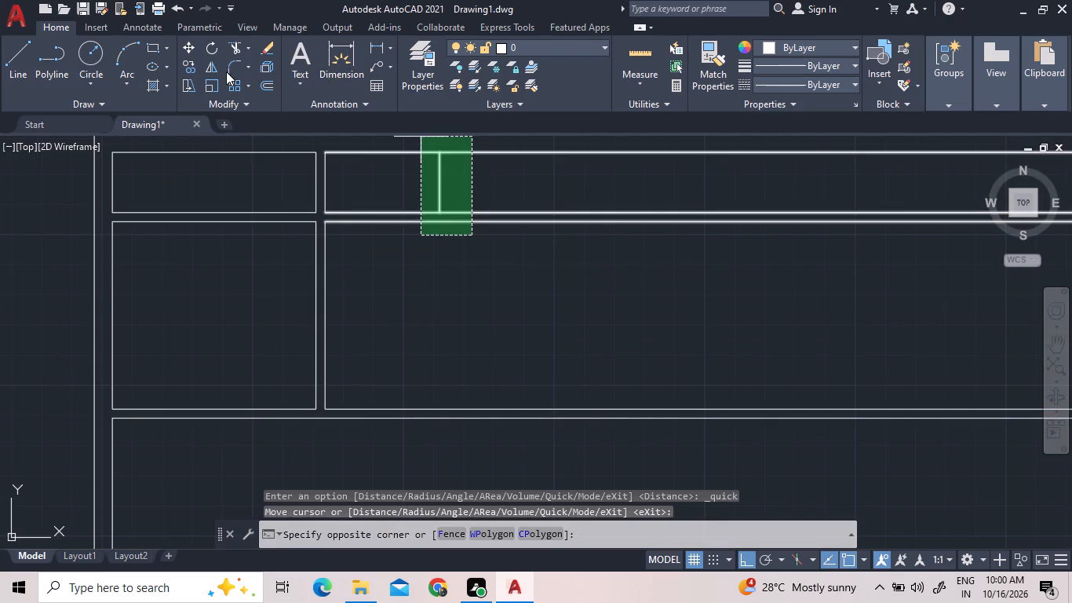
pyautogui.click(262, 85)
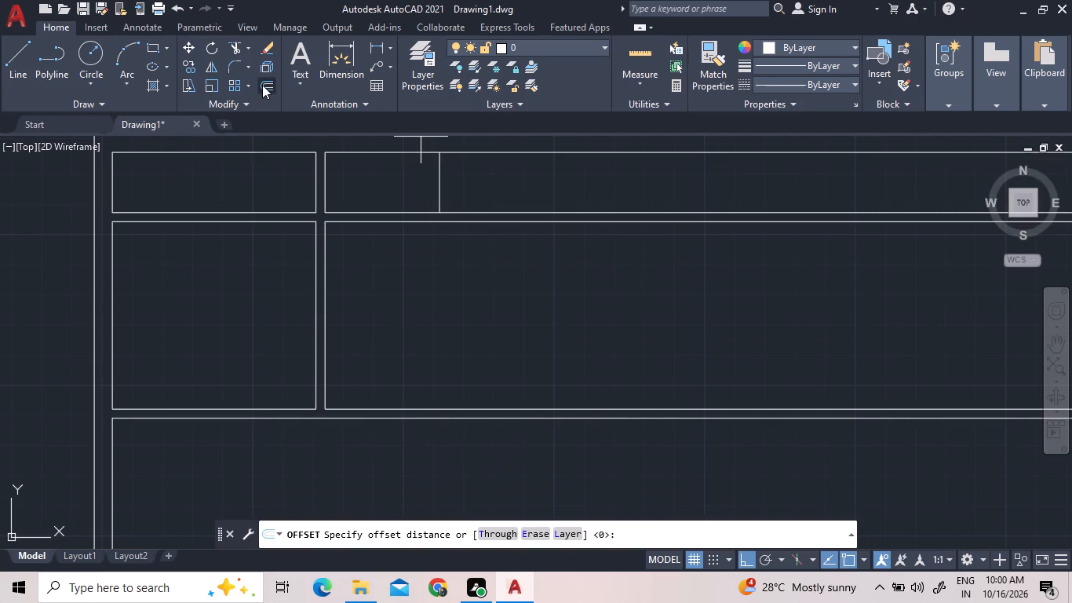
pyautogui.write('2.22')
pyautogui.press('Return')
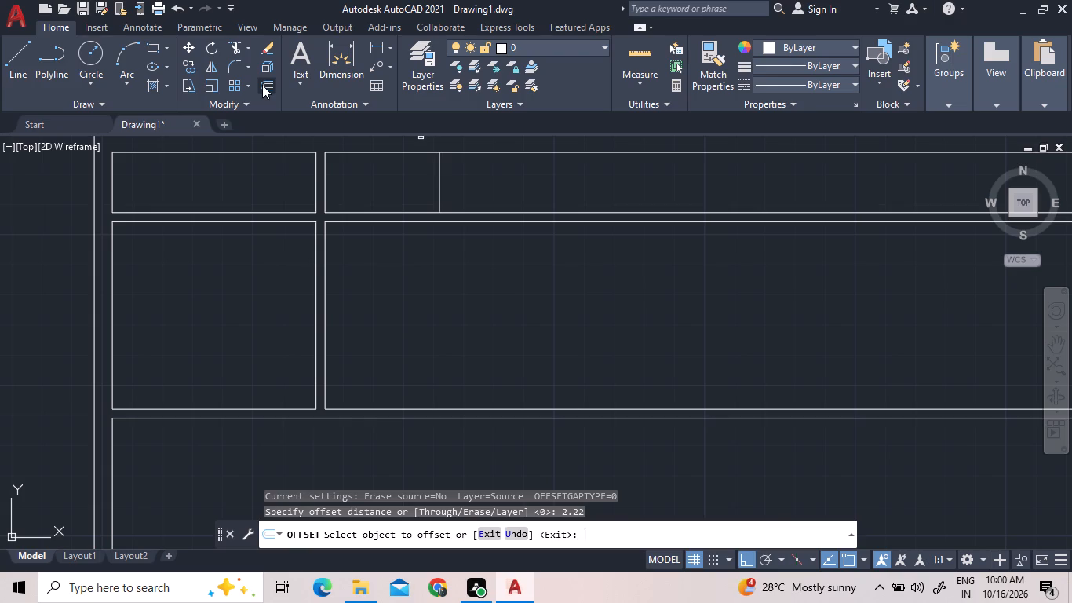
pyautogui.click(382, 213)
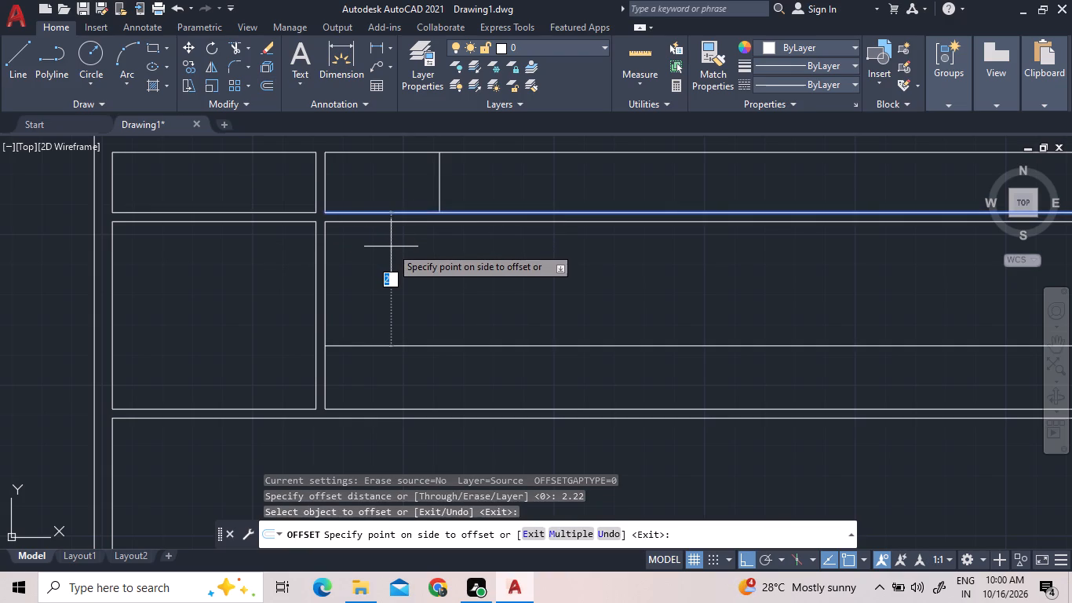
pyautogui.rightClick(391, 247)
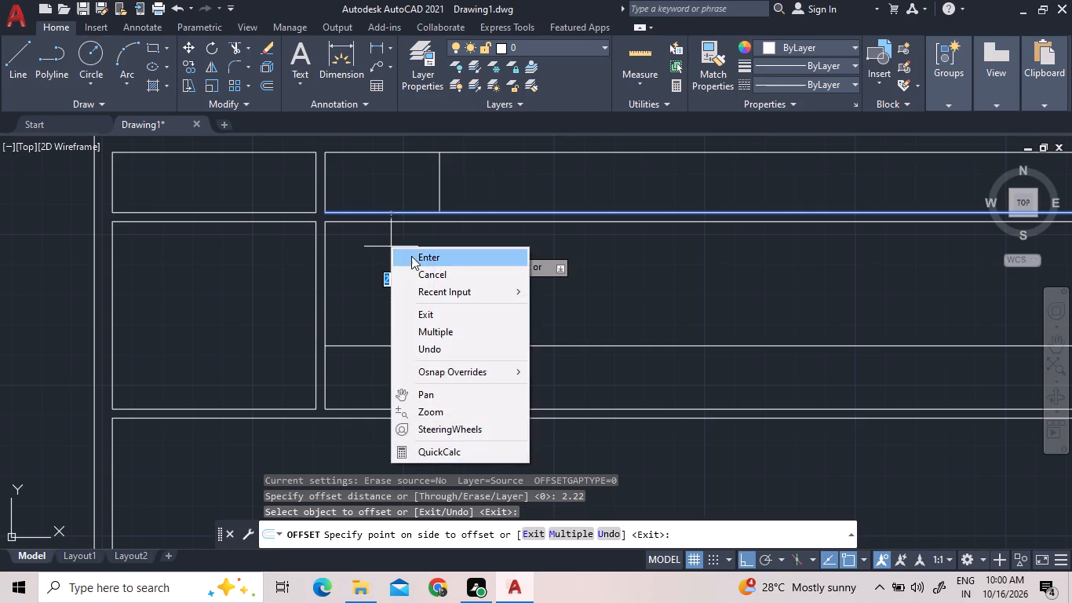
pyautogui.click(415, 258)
# Offset the top outer wall's inner line, right of the partition, downward by 2.22 into the room below.
pyautogui.click(268, 82)
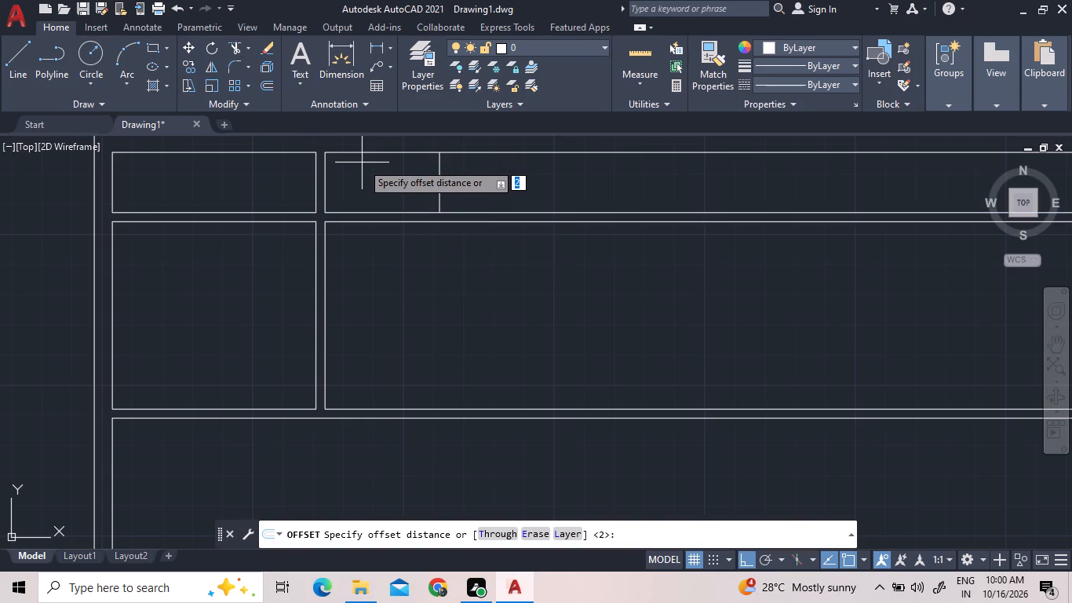
pyautogui.write('2.22')
pyautogui.press('Return')
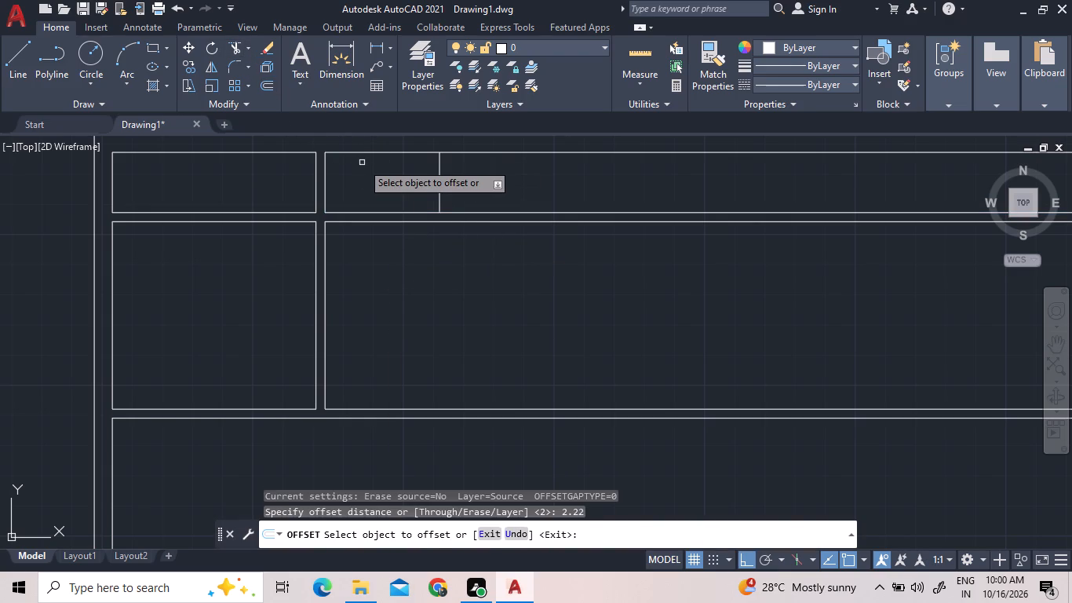
pyautogui.doubleClick(372, 152)
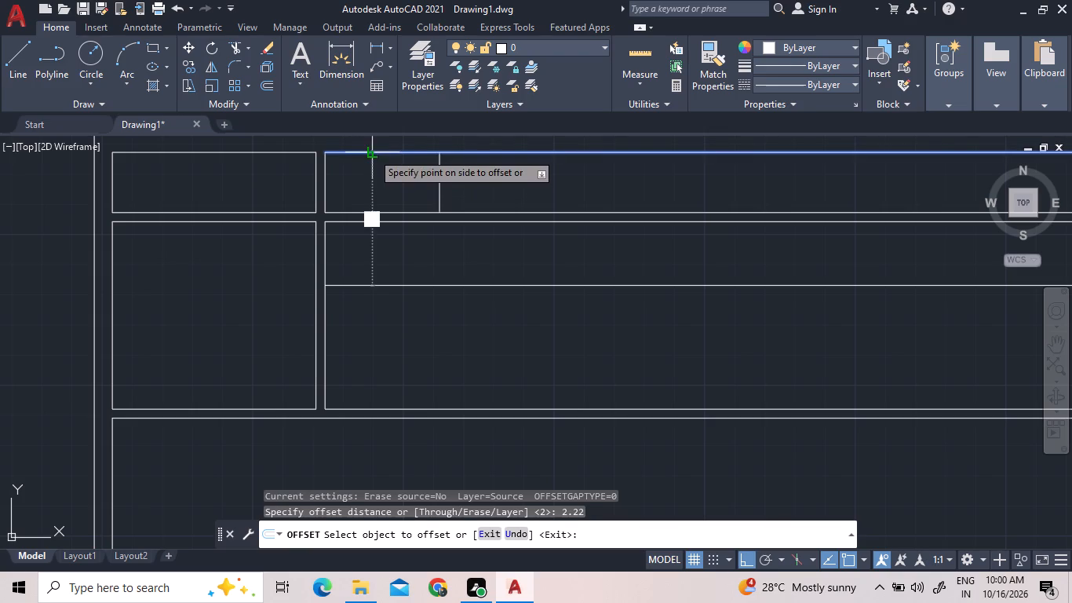
pyautogui.click(381, 185)
pyautogui.rightClick(396, 229)
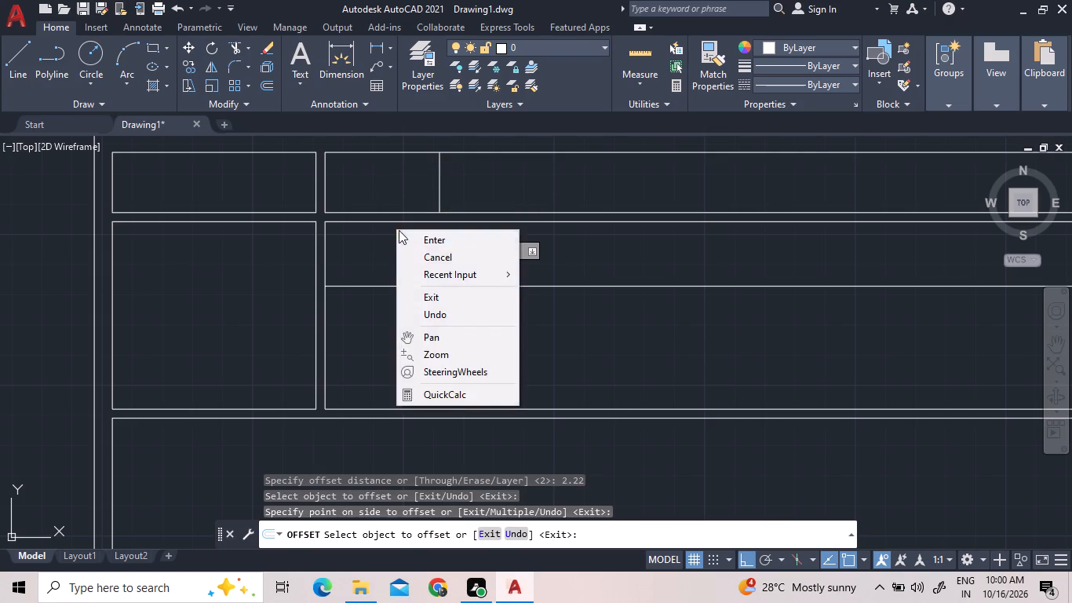
pyautogui.click(411, 239)
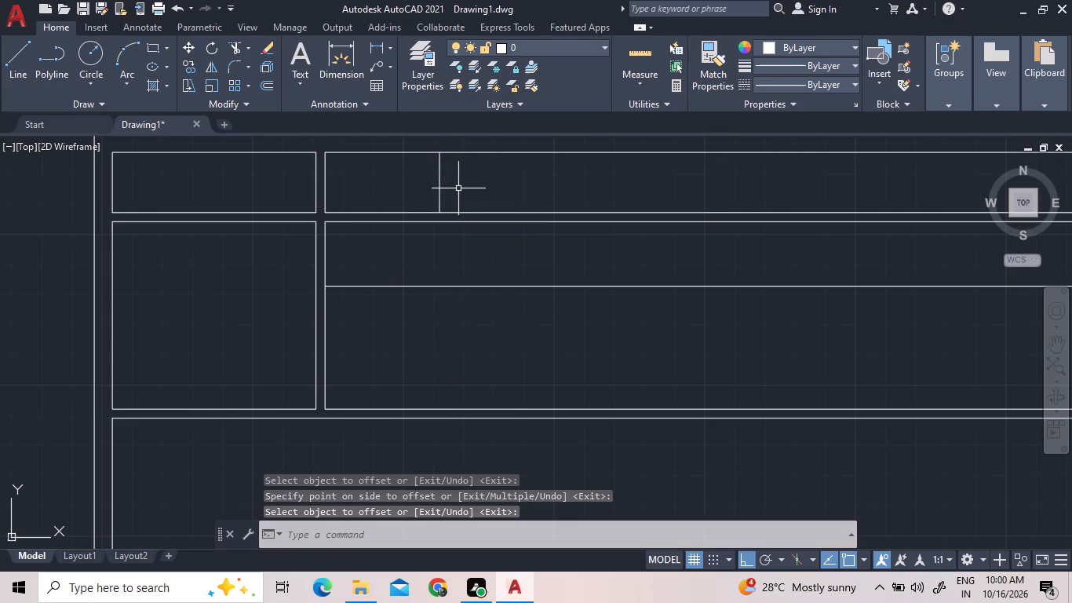
# Extend the short vertical line in the top row down through the horizontal wall to the new horizontal line.
pyautogui.write('ex')
pyautogui.press('space')
pyautogui.press('space')
pyautogui.click(440, 196)
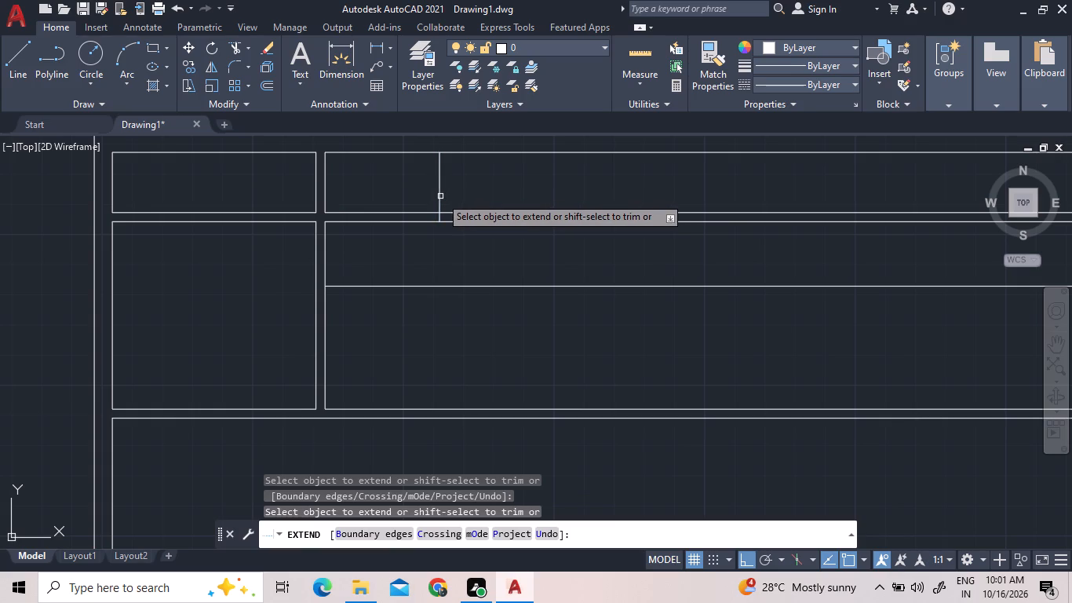
pyautogui.click(440, 203)
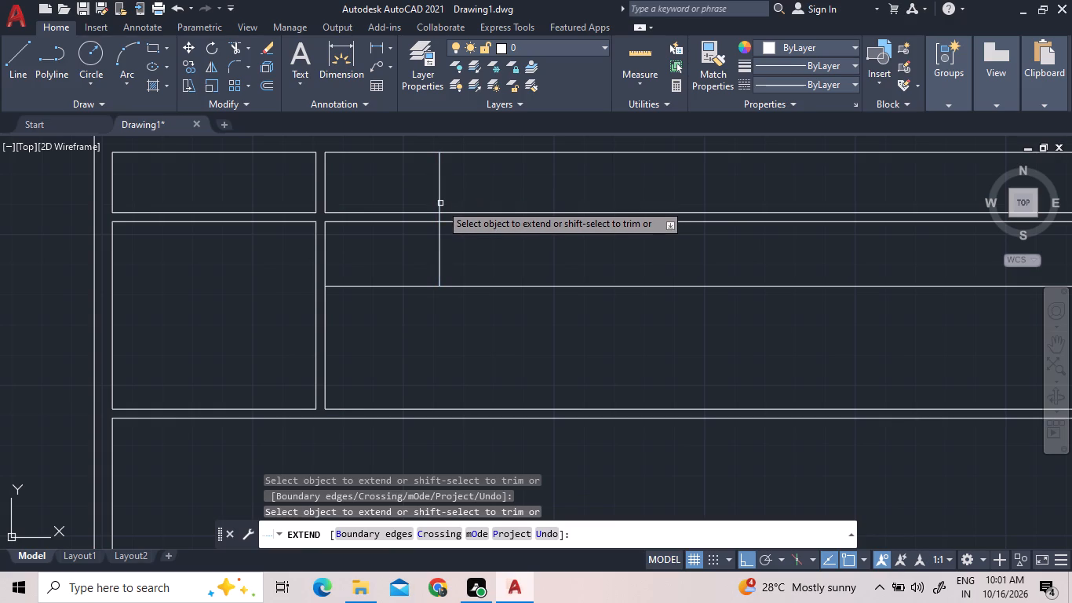
pyautogui.press('Escape')
pyautogui.press('Escape')
# Offset the extended vertical line to the right and the new horizontal line downward, each by 0.15.
pyautogui.press('o')
pyautogui.press('Return')
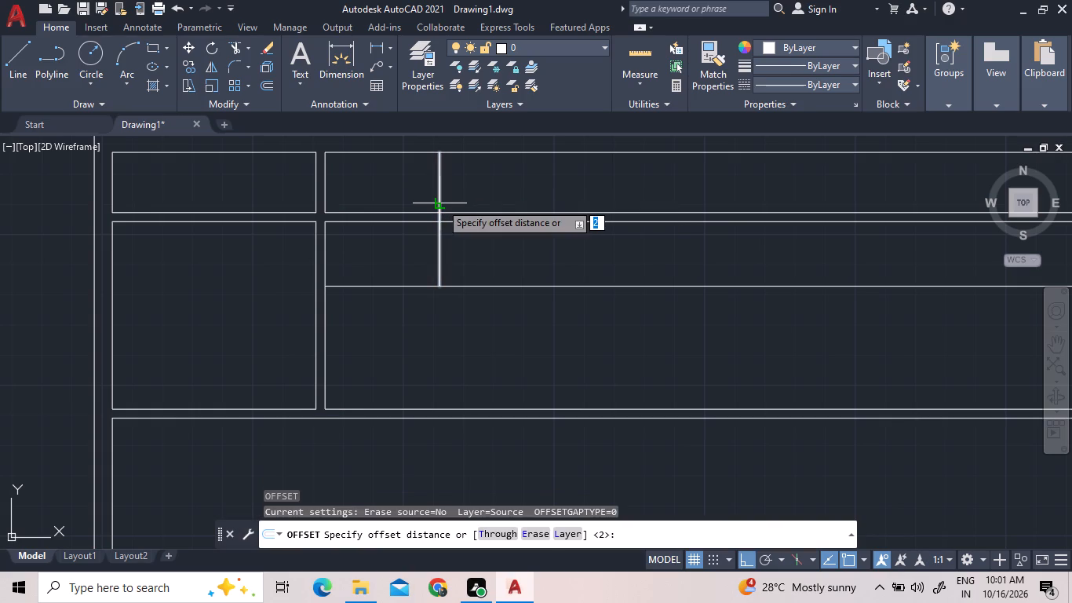
pyautogui.write('0.15')
pyautogui.press('Return')
pyautogui.click(440, 203)
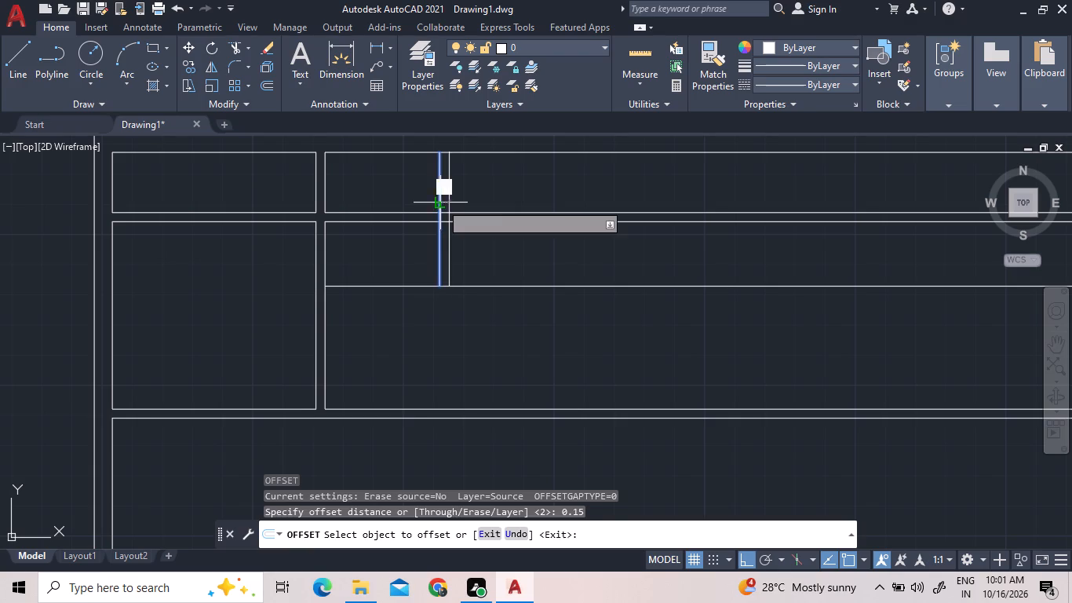
pyautogui.click(461, 203)
pyautogui.doubleClick(407, 287)
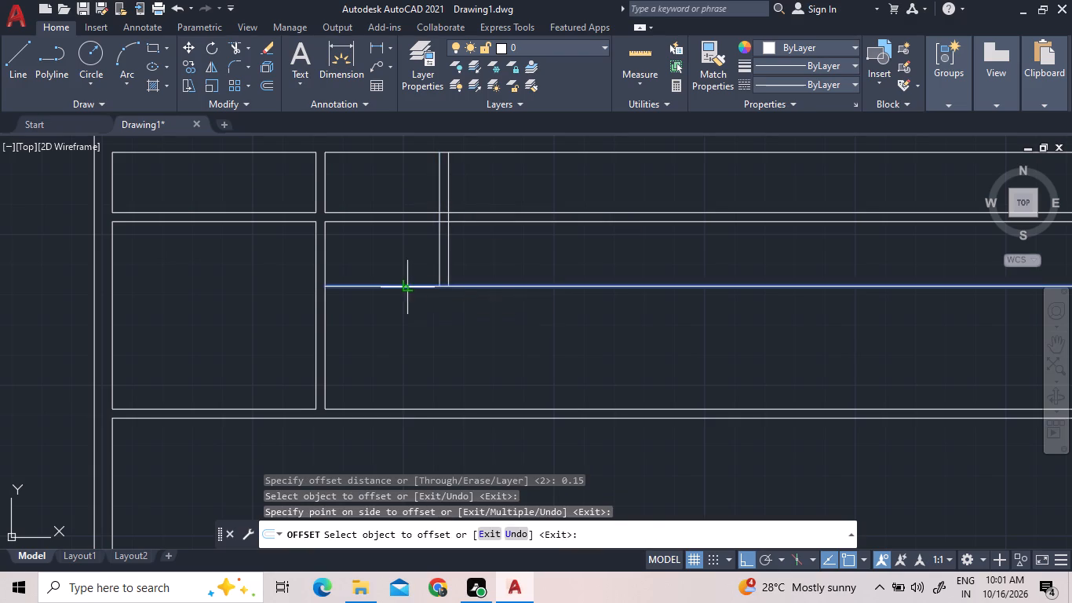
pyautogui.click(407, 304)
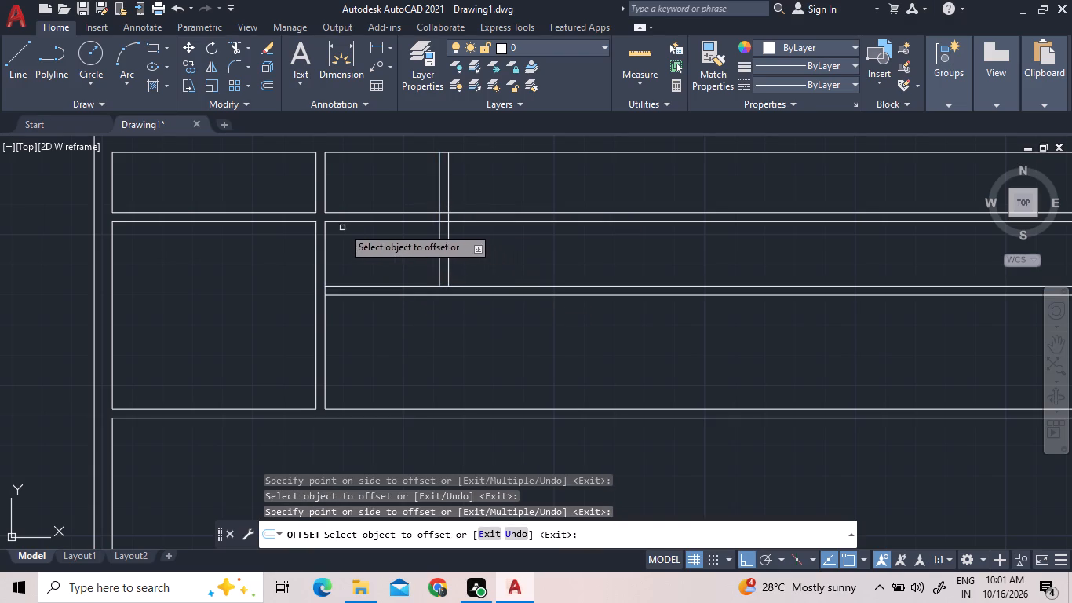
pyautogui.press('Escape')
# Trim the old horizontal wall out of the small top bay and the new vertical wall, and open that wall's foot at the lower wall.
pyautogui.write('tr')
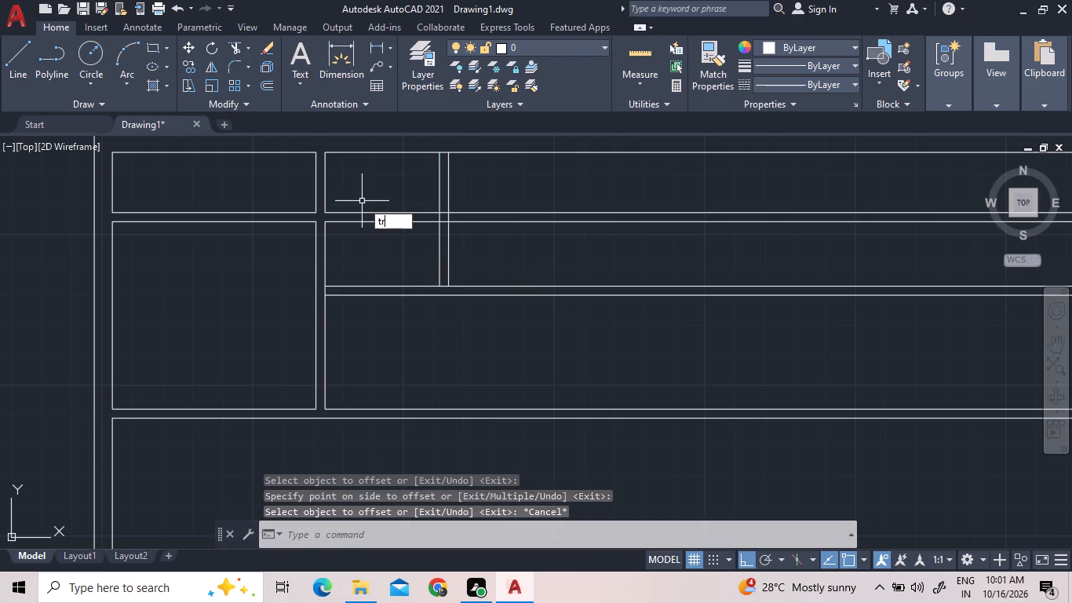
pyautogui.press('space')
pyautogui.press('space')
pyautogui.click(369, 190)
pyautogui.click(385, 237)
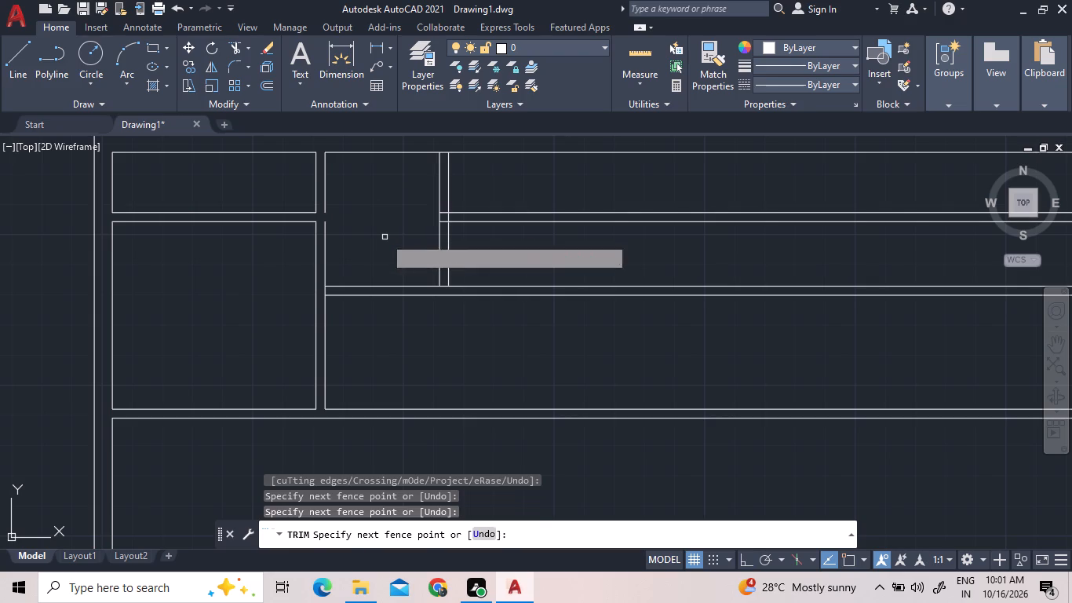
pyautogui.click(447, 214)
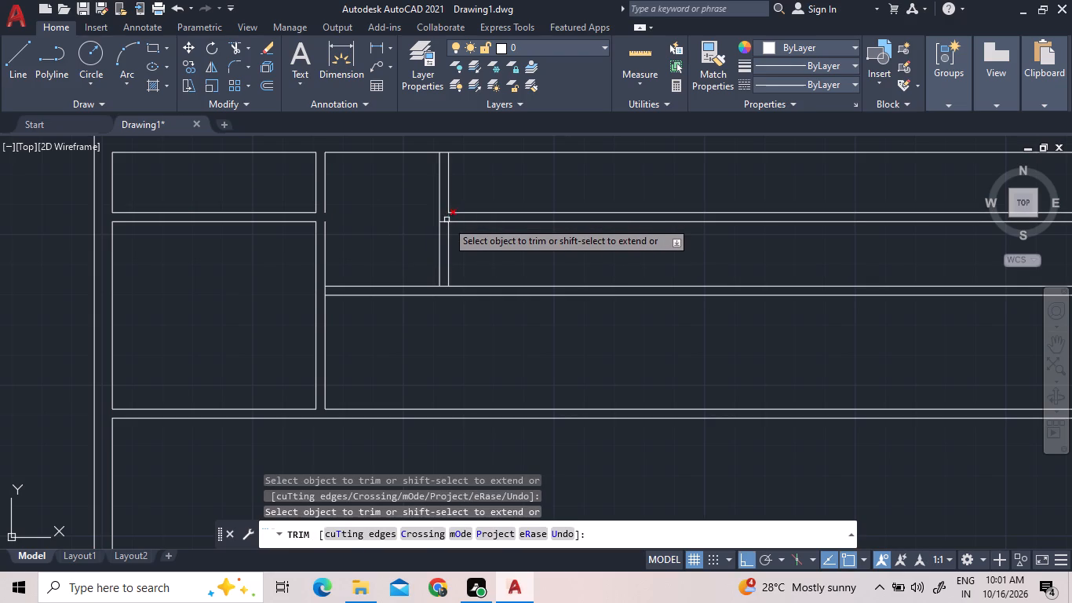
pyautogui.click(446, 222)
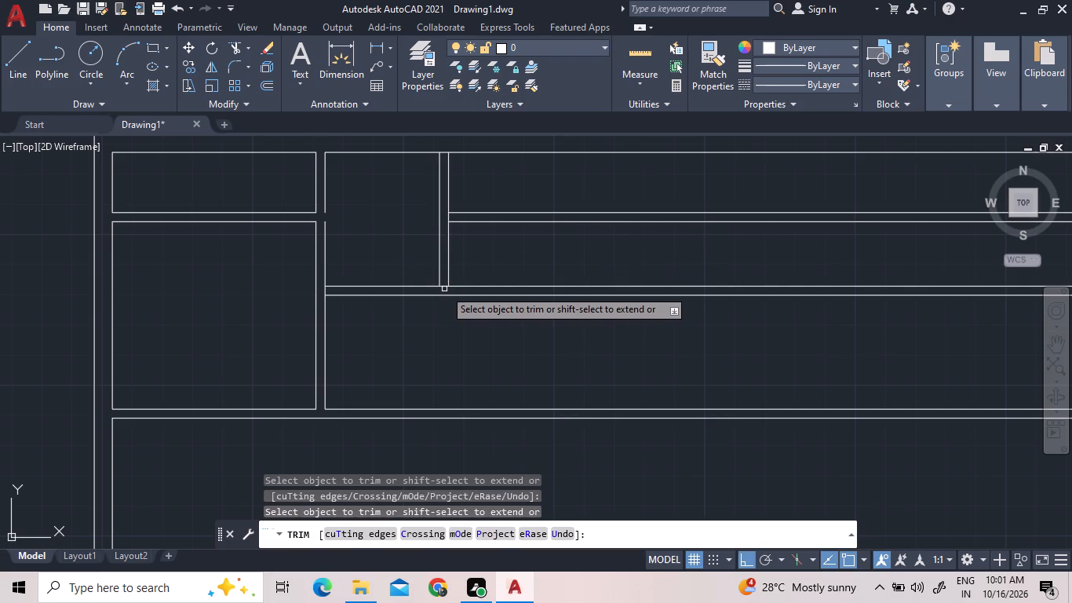
pyautogui.doubleClick(444, 283)
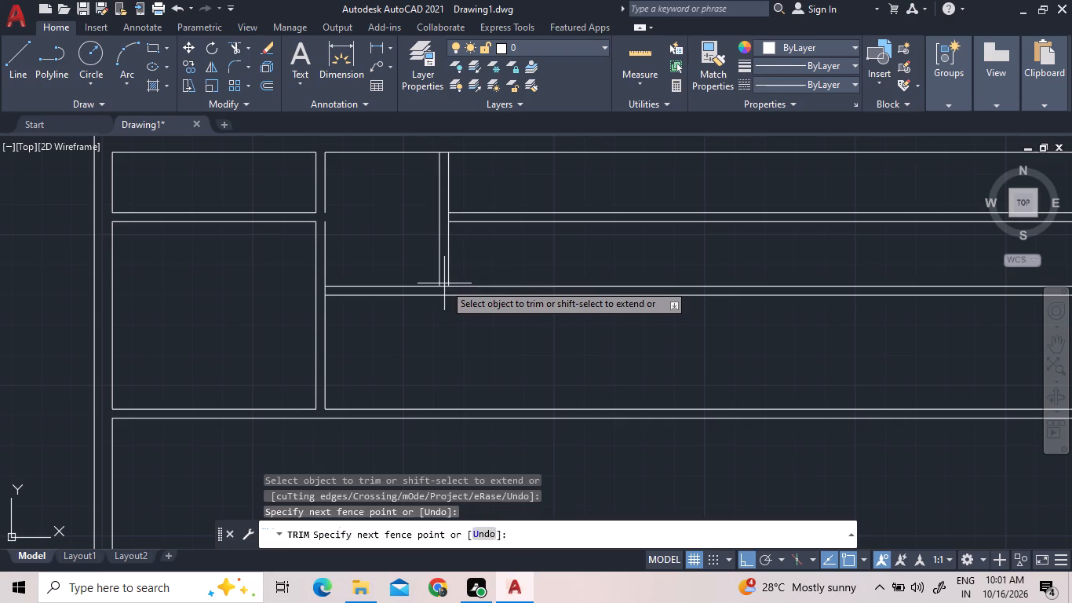
pyautogui.doubleClick(447, 288)
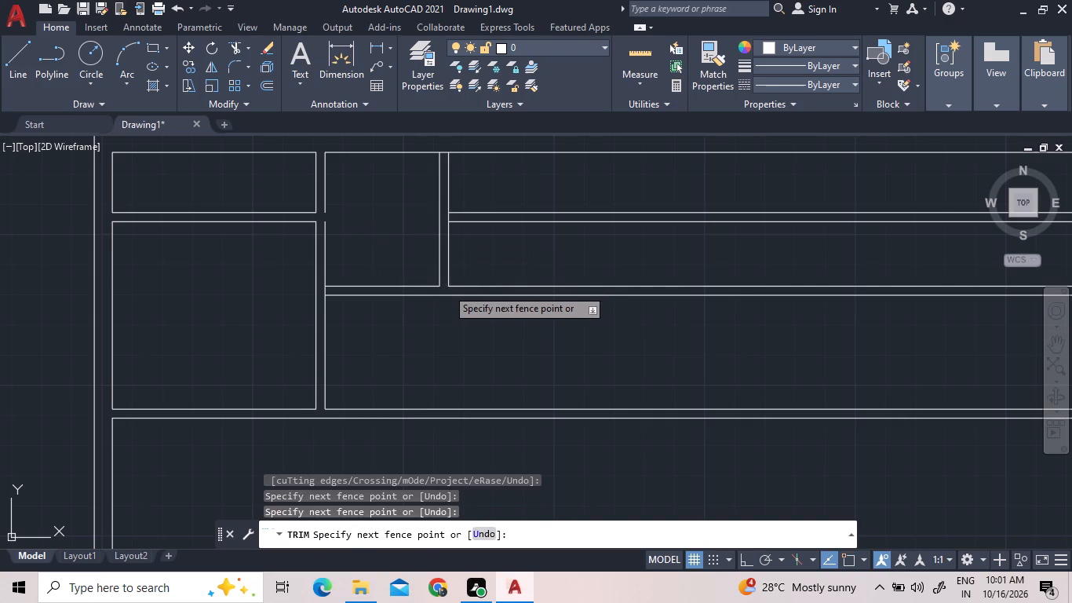
# Trim away the old horizontal wall's two remaining lines to the right of the new vertical wall.
pyautogui.click(461, 214)
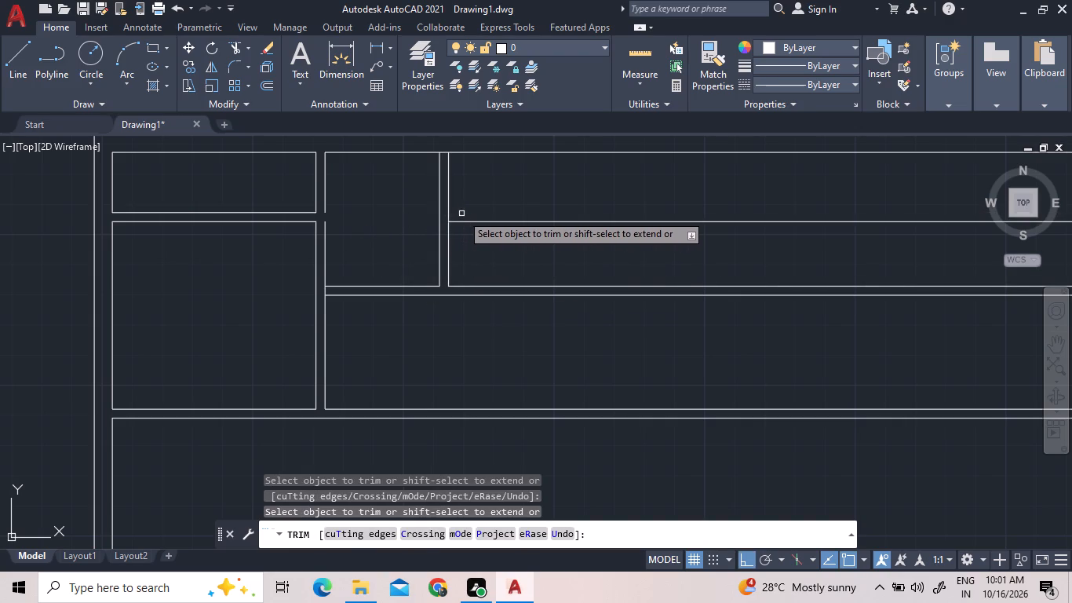
pyautogui.click(468, 224)
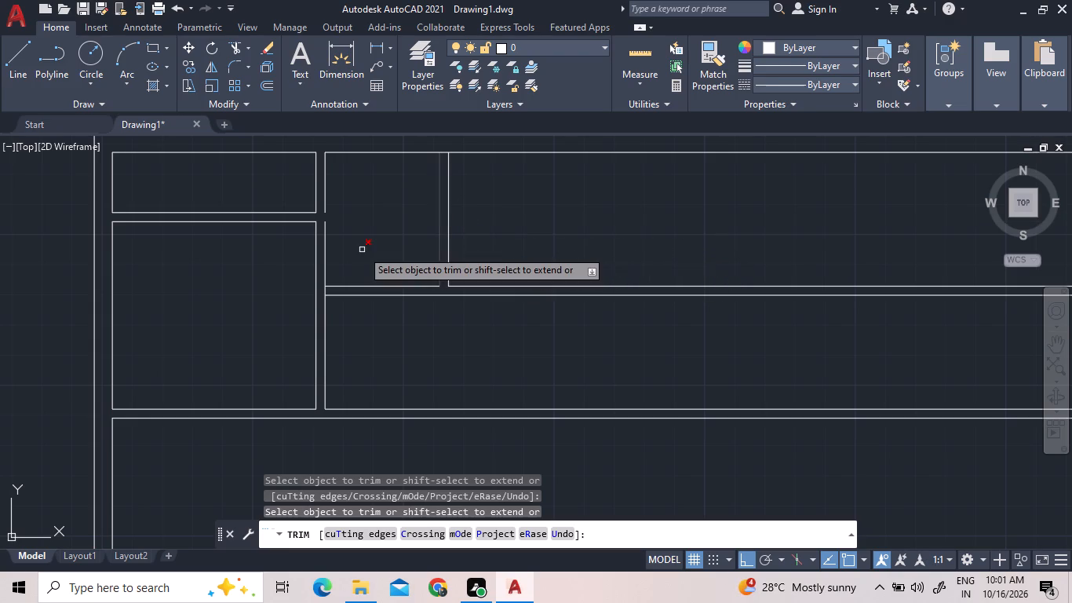
pyautogui.press('Escape')
pyautogui.press('Escape')
# Join the two collinear vertical segments on the small bay's left side into one line.
pyautogui.press('j')
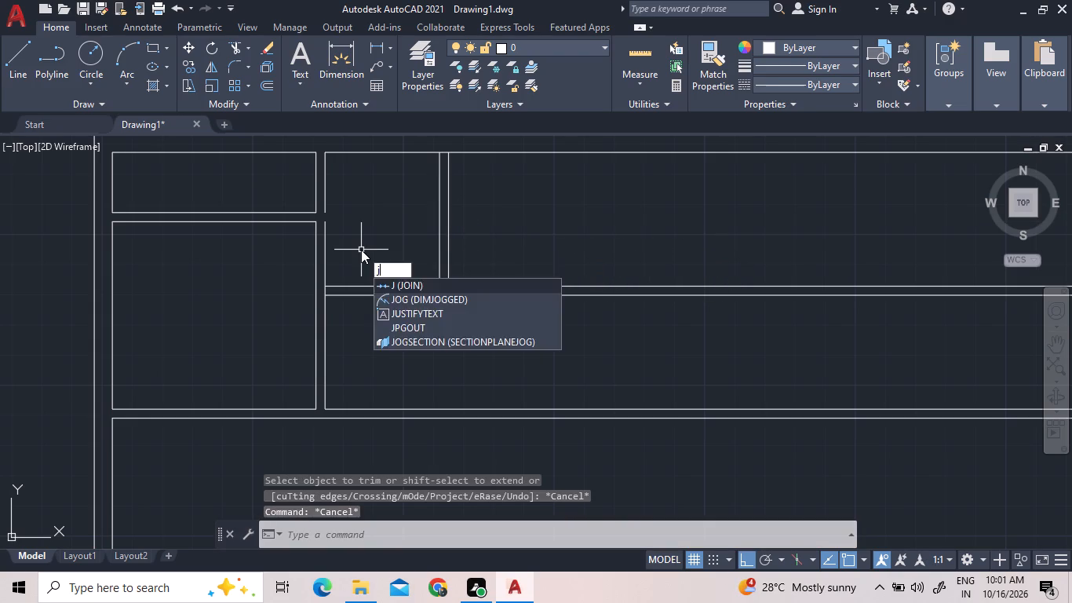
pyautogui.press('space')
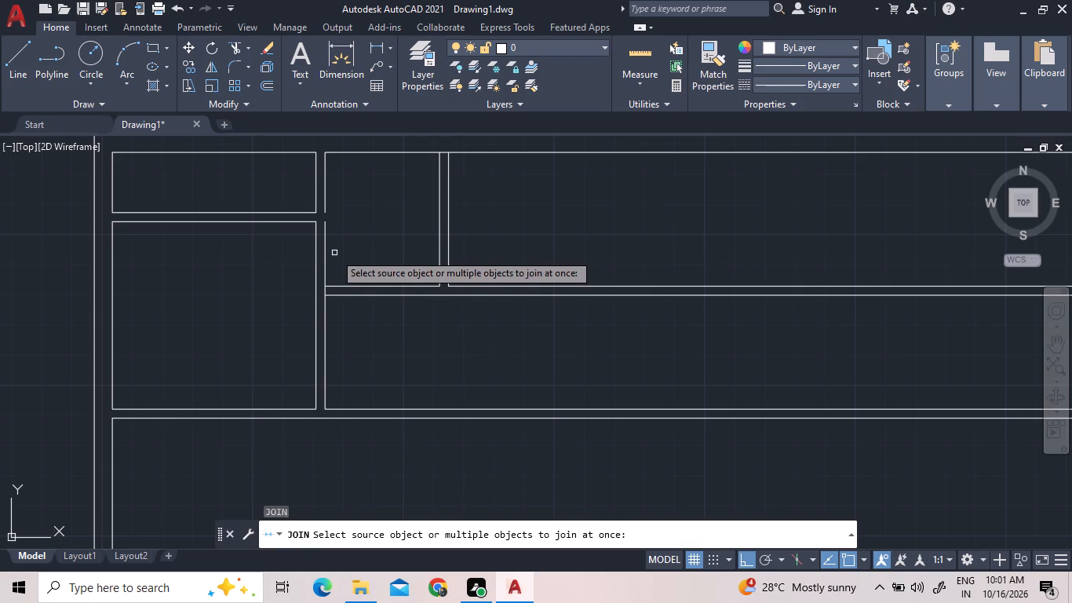
pyautogui.click(326, 254)
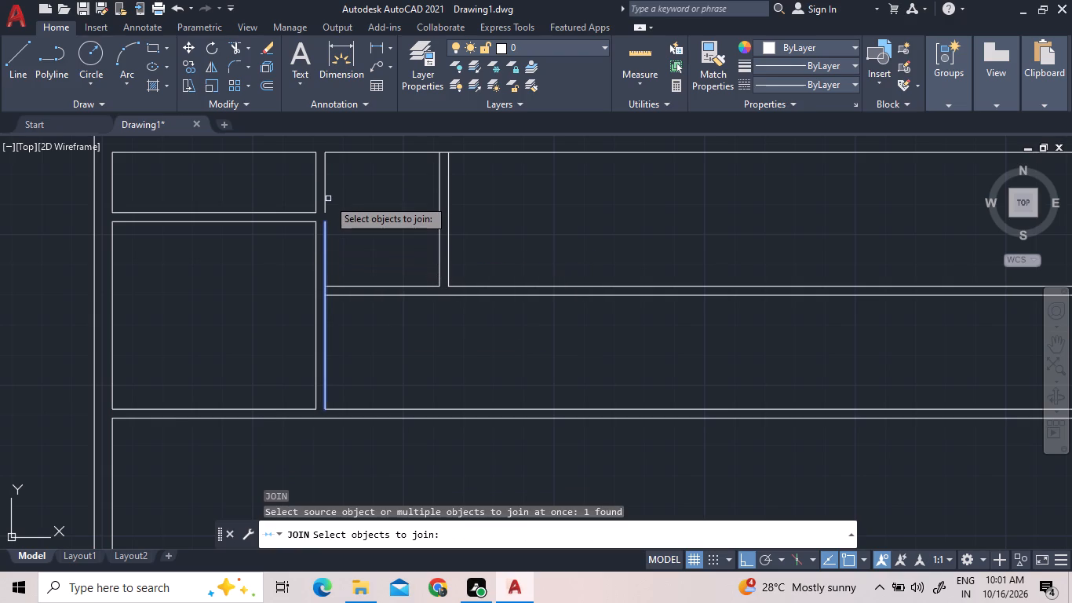
pyautogui.click(325, 199)
pyautogui.press('space')
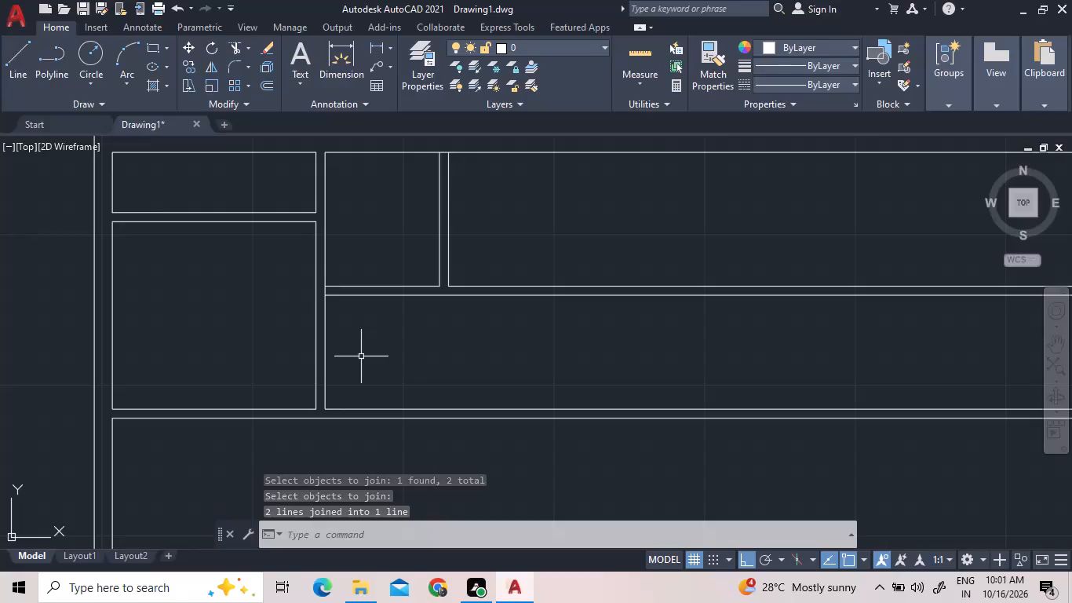
# Trim the joined vertical line between the two lines of the new horizontal wall.
pyautogui.write('tr')
pyautogui.press('space')
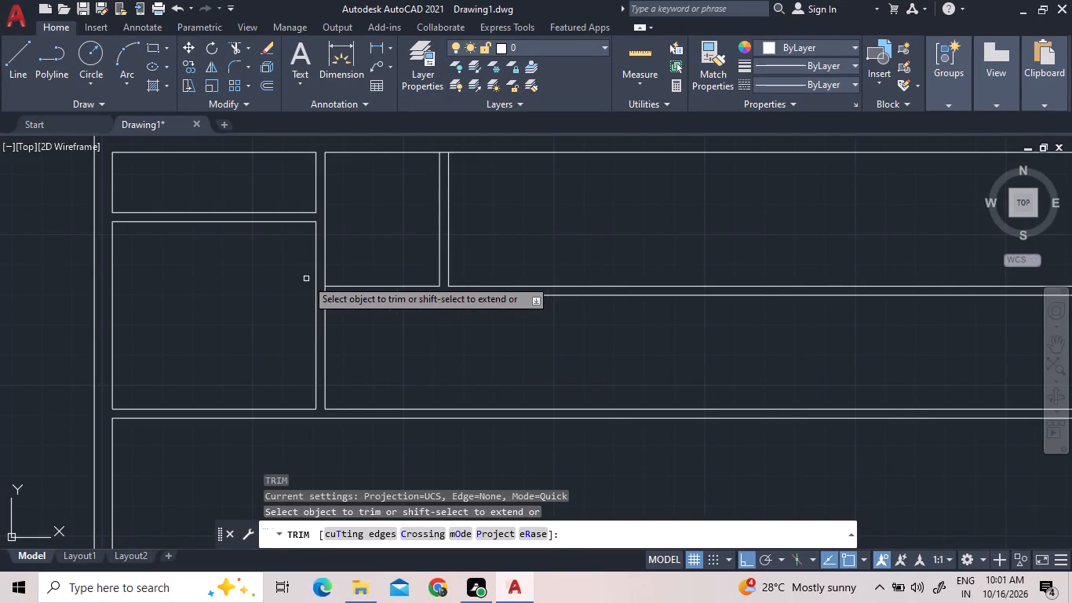
pyautogui.click(324, 291)
pyautogui.press('space')
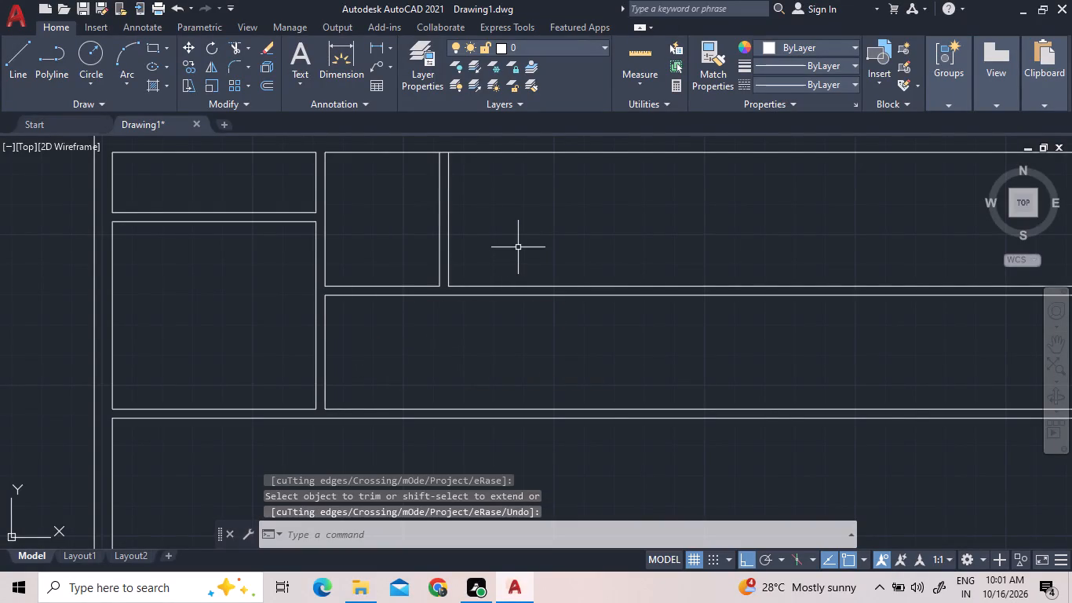
# Extend the right line of the new vertical wall down to the lower line of the new horizontal wall.
pyautogui.scroll(-1, 518, 247)
pyautogui.moveTo(636, 232); pyautogui.dragTo(505, 246, button='middle')
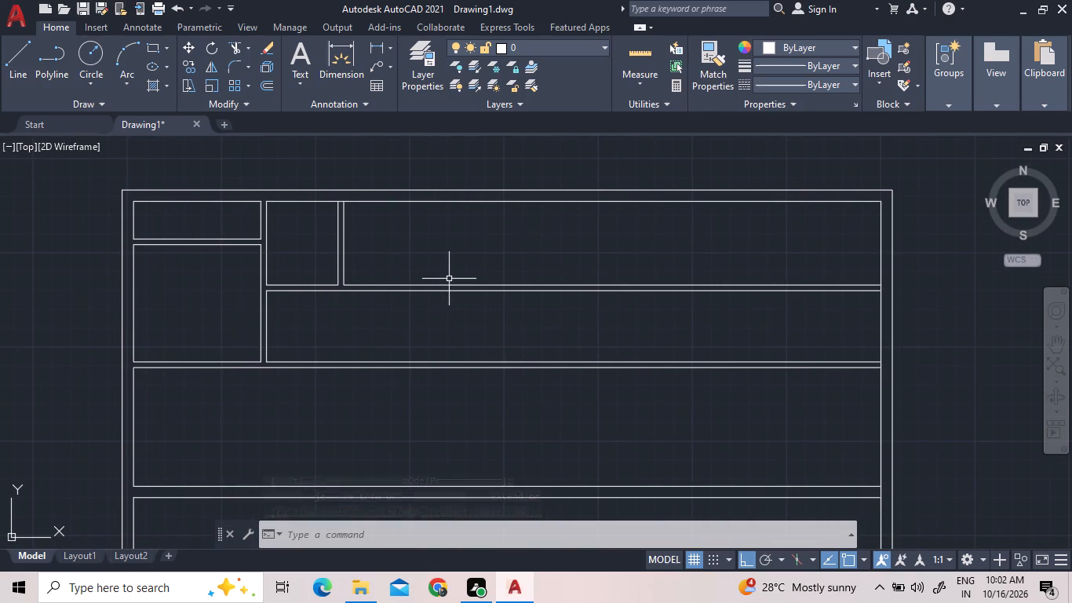
pyautogui.scroll(2, 449, 279)
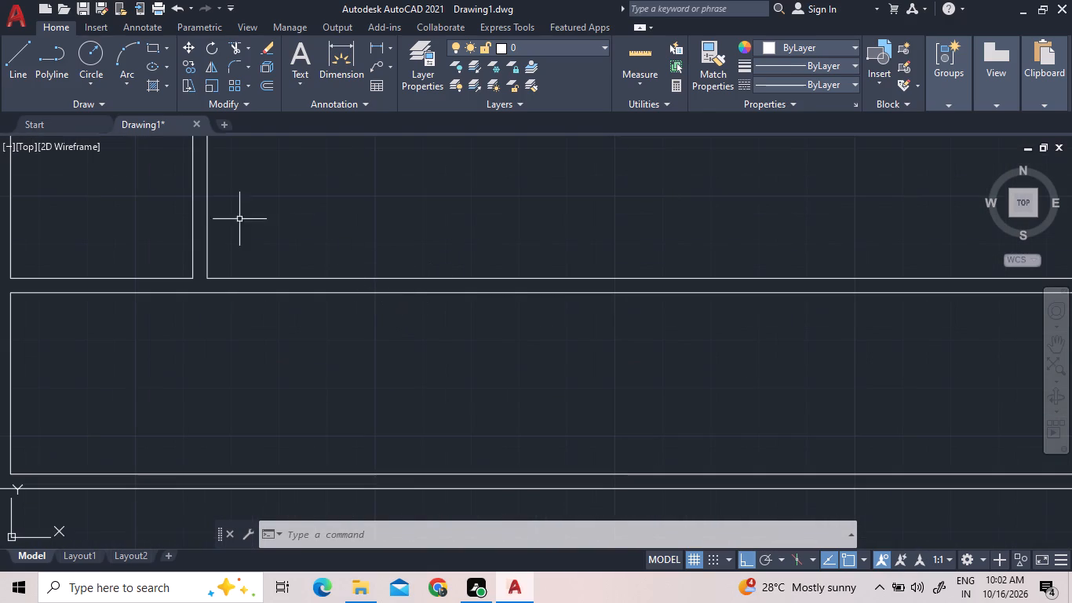
pyautogui.write('ex')
pyautogui.press('space')
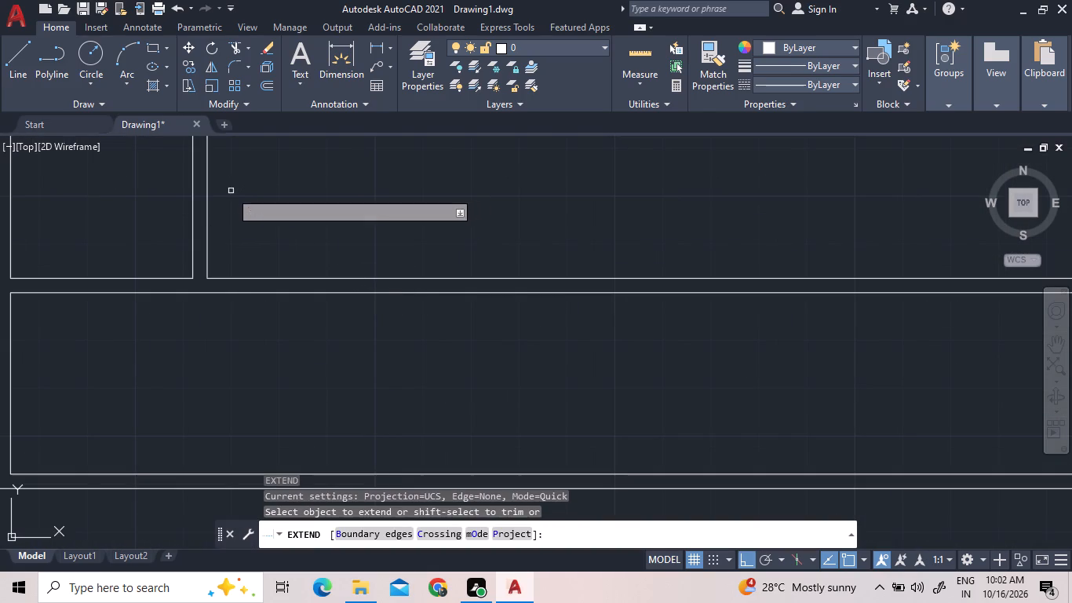
pyautogui.doubleClick(206, 202)
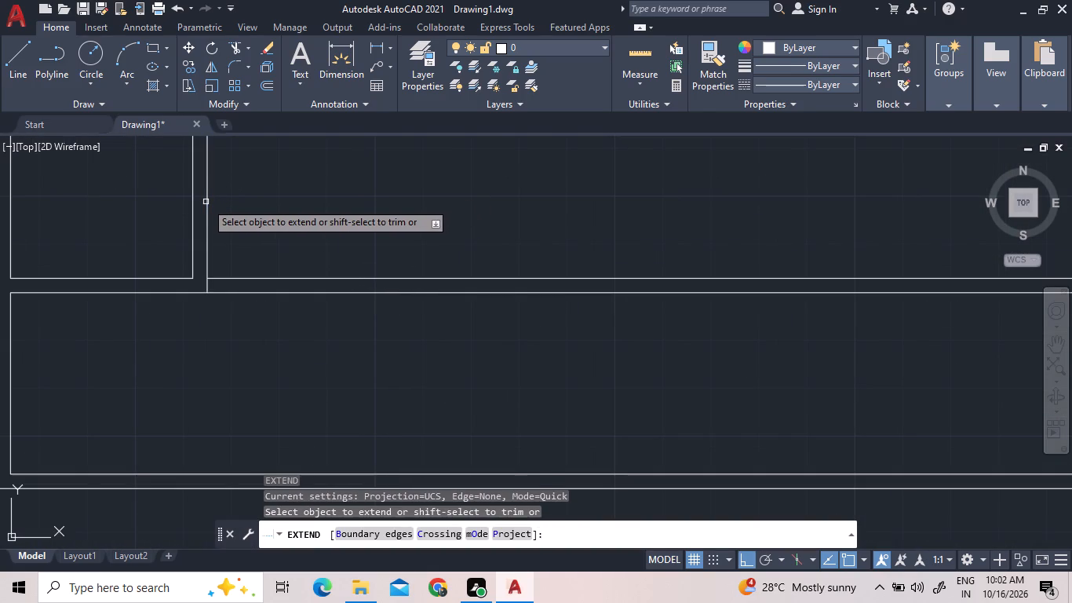
pyautogui.press('Escape')
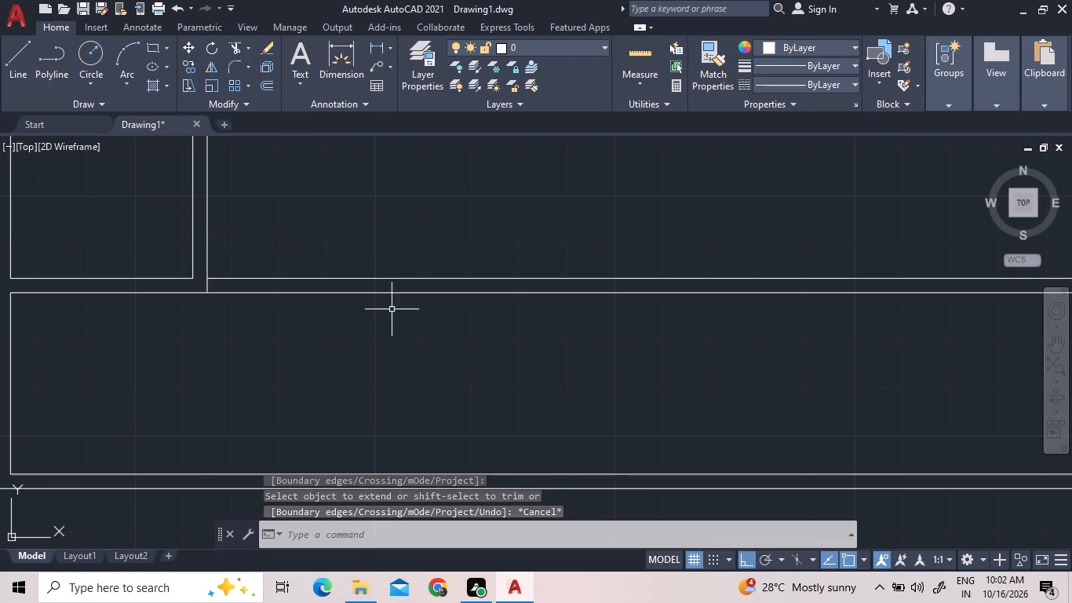
# Offset the top outer wall's inner line, right of the partition, downward by 2.56.
pyautogui.scroll(-2, 392, 309)
pyautogui.scroll(1, 399, 232)
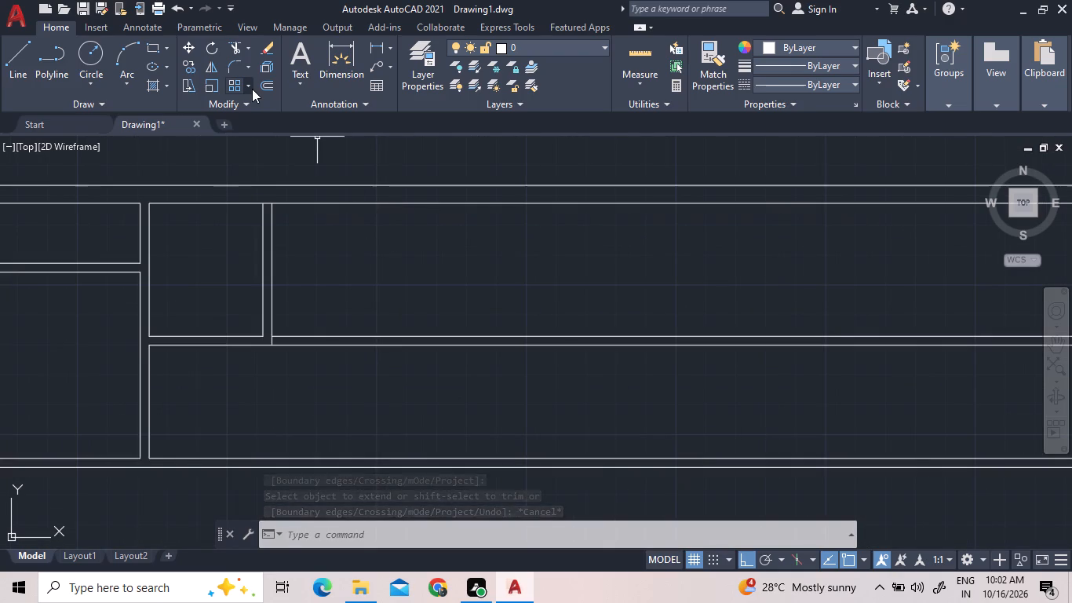
pyautogui.click(261, 84)
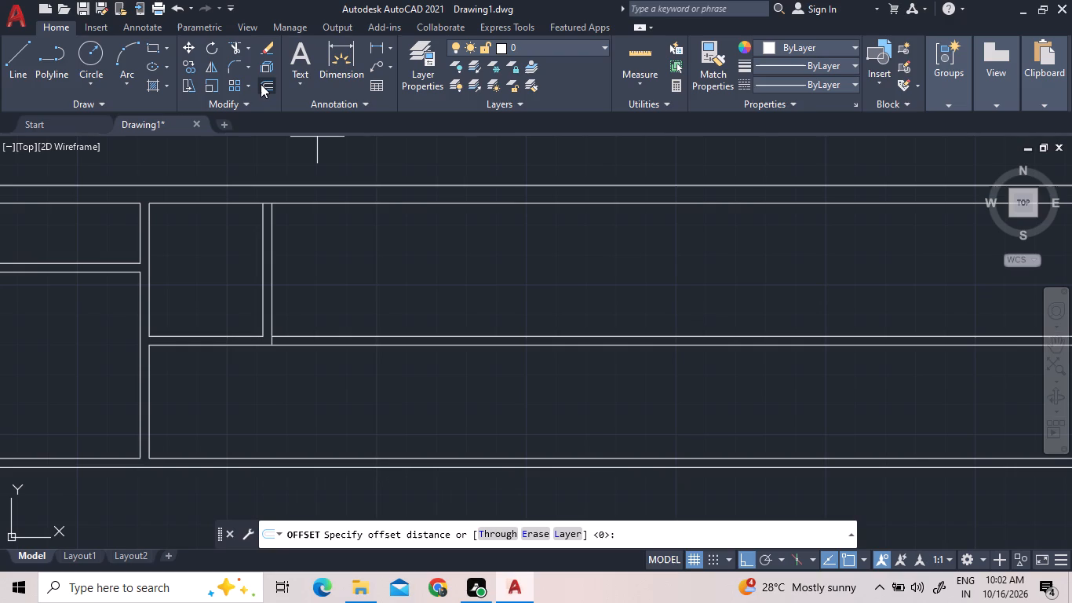
pyautogui.write('2.5')
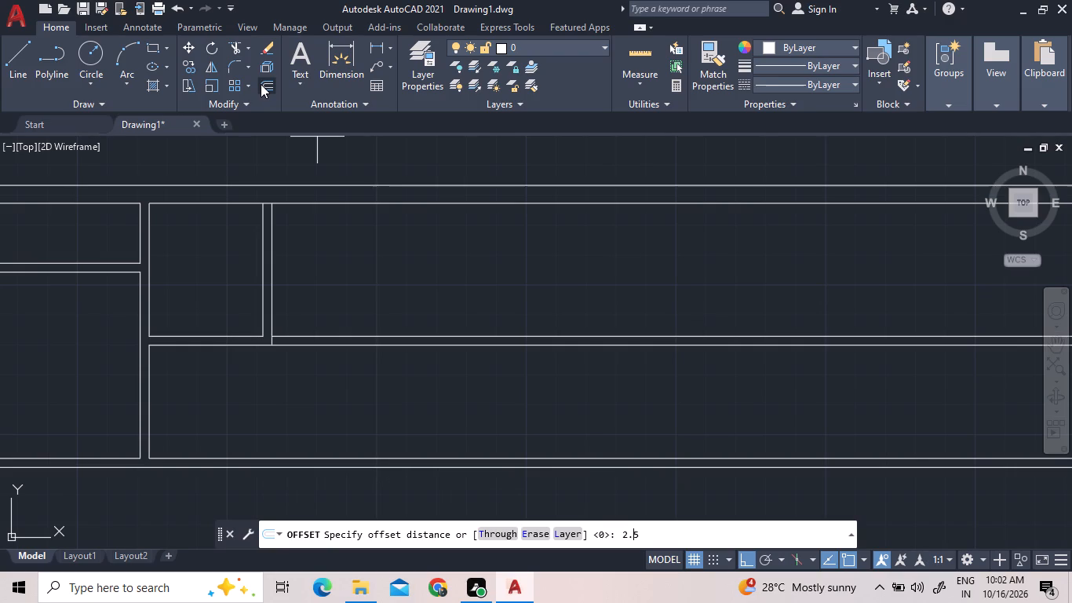
pyautogui.press('6')
pyautogui.press('Return')
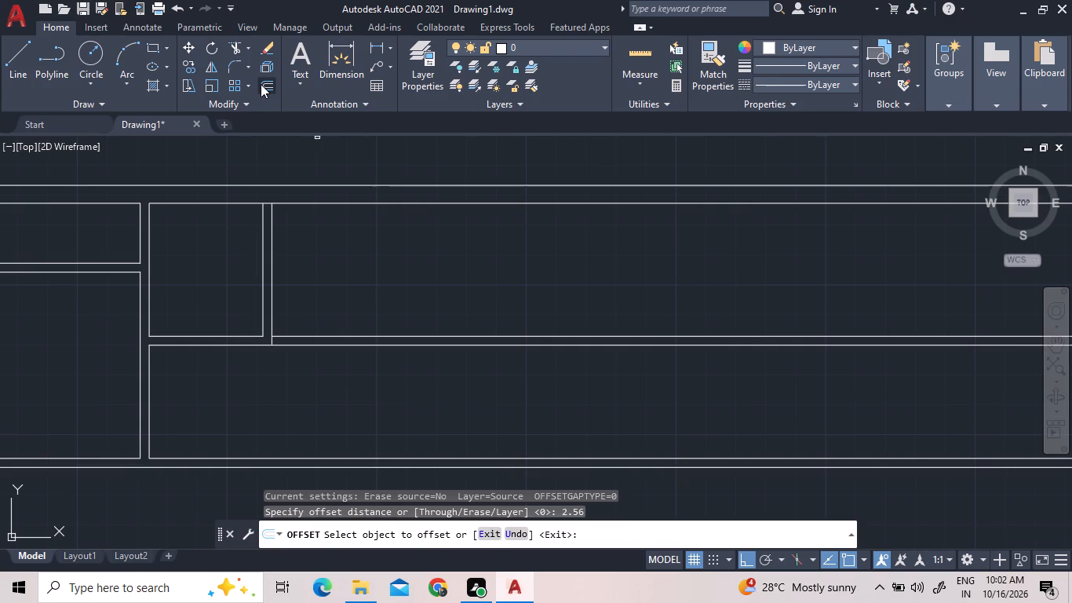
pyautogui.doubleClick(329, 202)
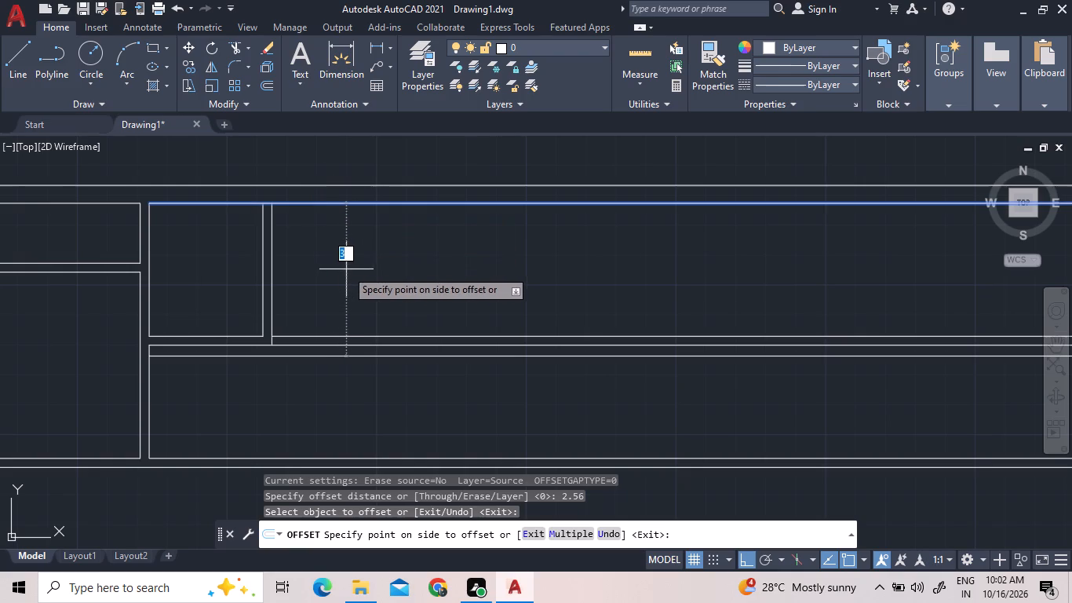
pyautogui.click(352, 266)
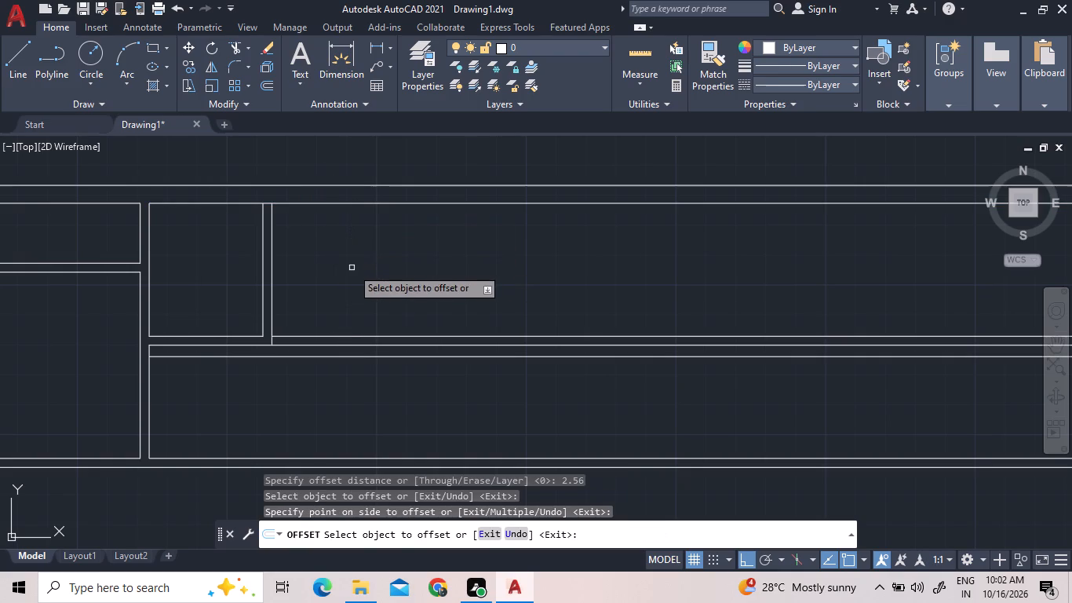
pyautogui.rightClick(321, 291)
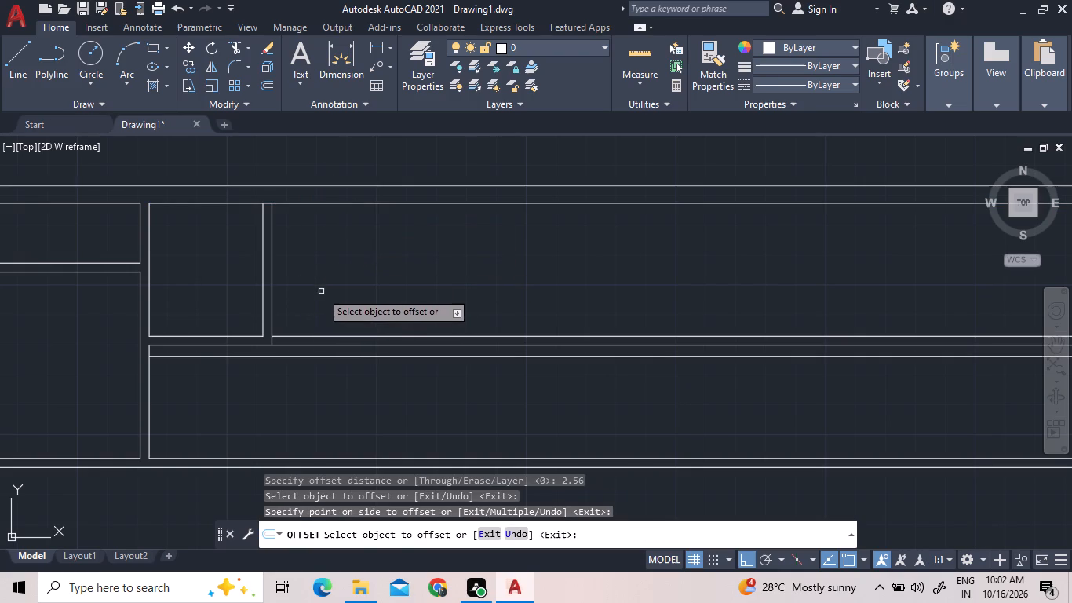
pyautogui.click(336, 297)
# Offset the extended right line of the new vertical wall to the right by 2.62.
pyautogui.click(263, 90)
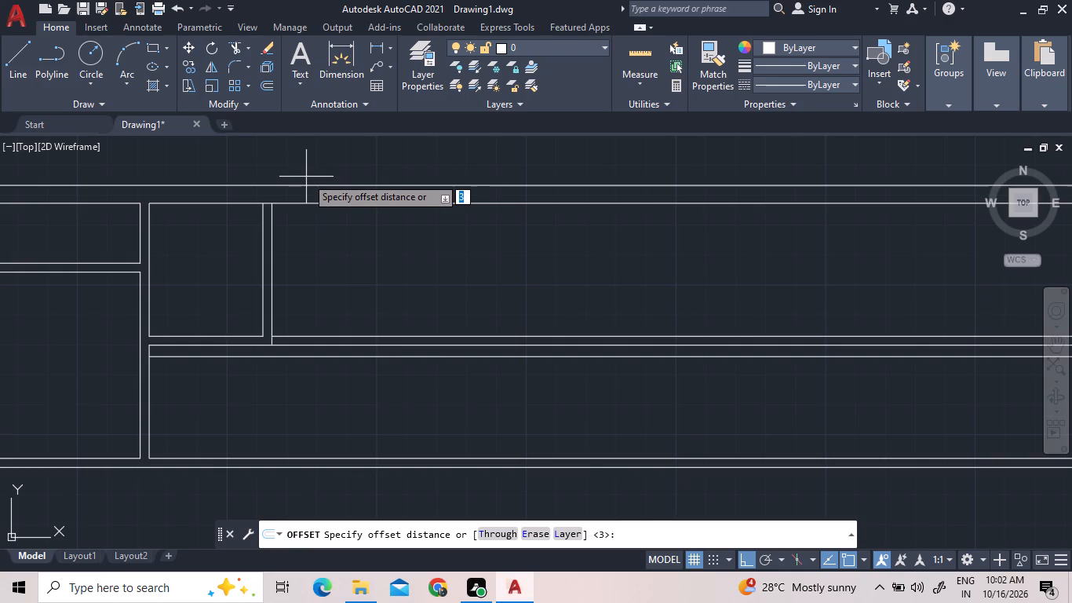
pyautogui.write('2.')
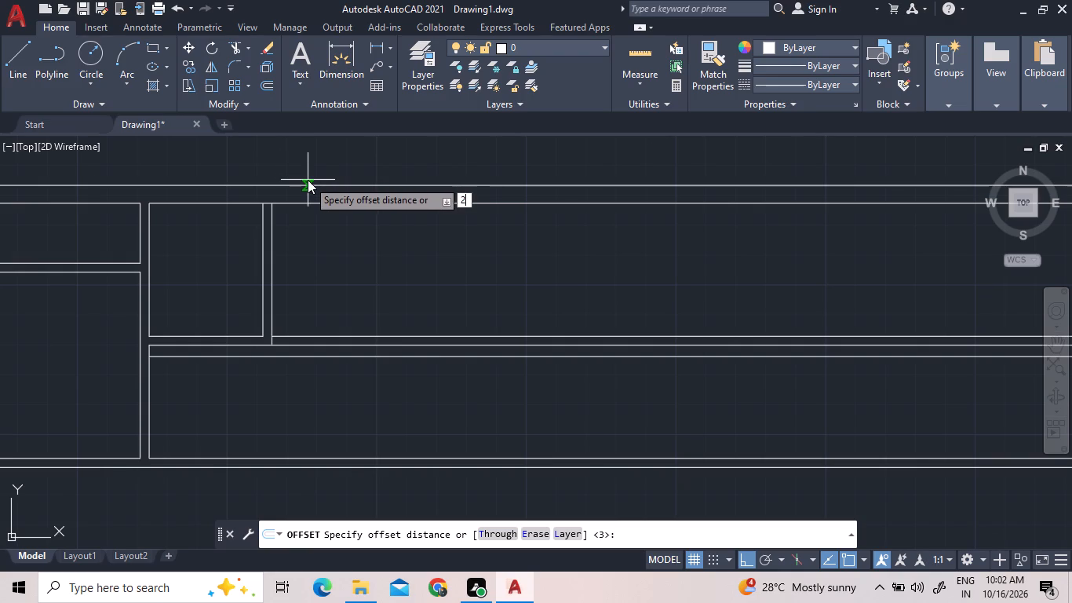
pyautogui.press('6')
pyautogui.press('2')
pyautogui.press('Return')
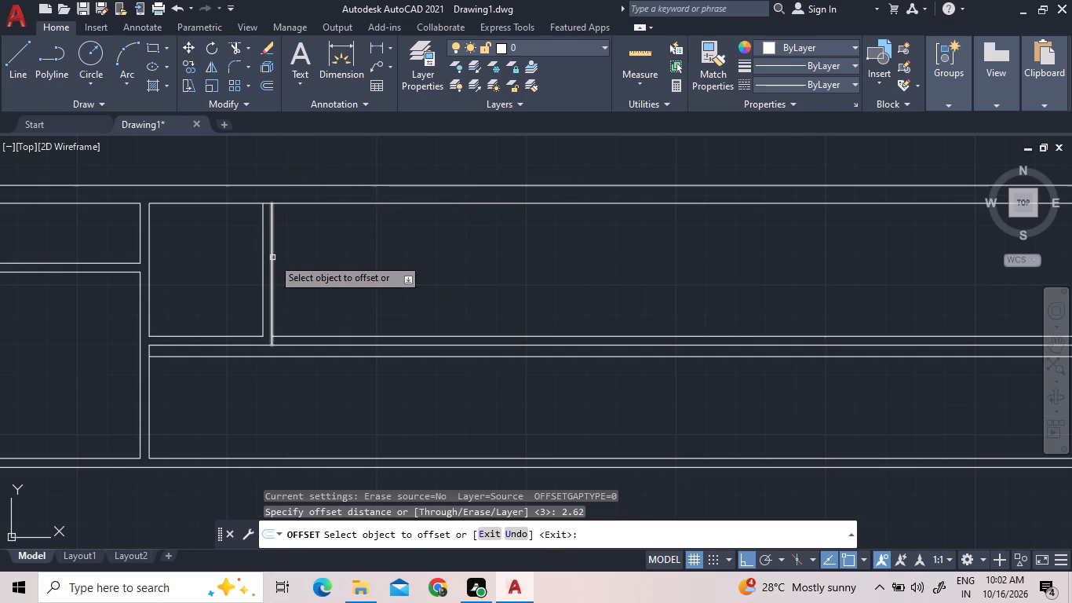
pyautogui.click(272, 258)
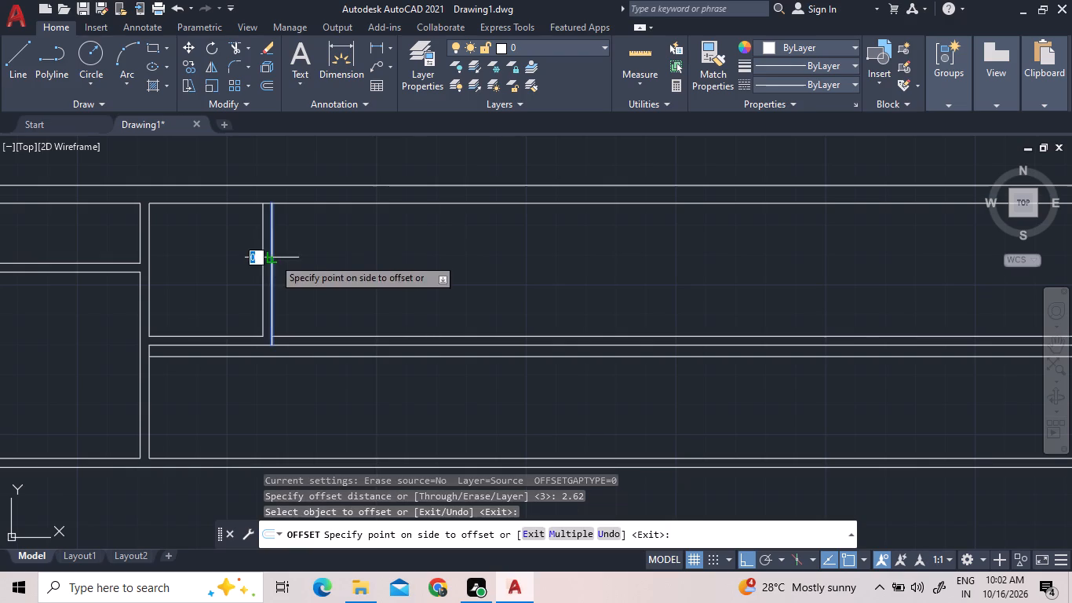
pyautogui.click(370, 256)
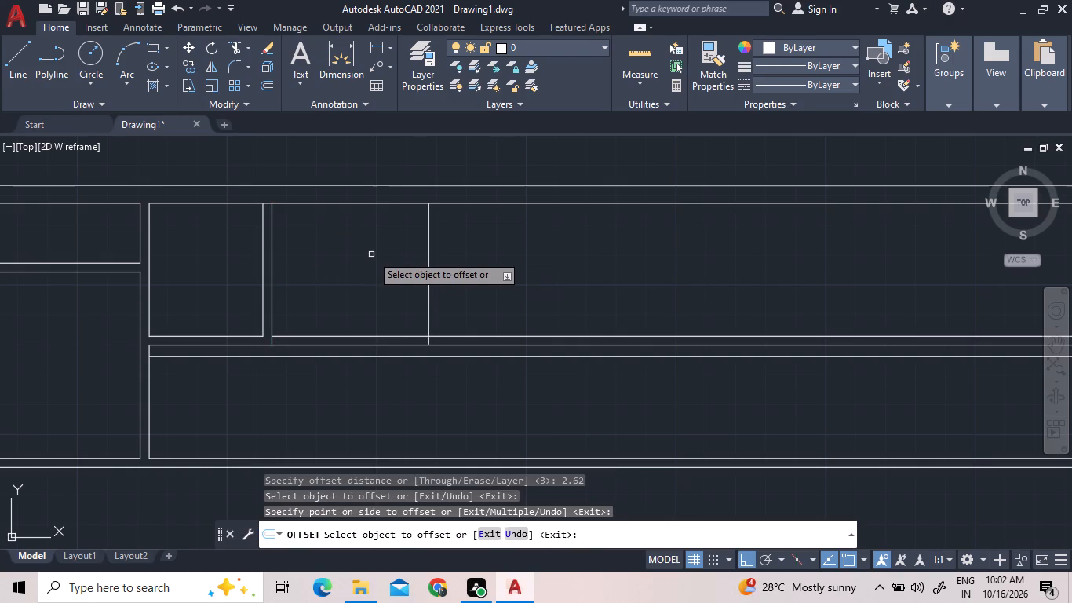
# Offset the rightmost new vertical line to the right by 0.15 to form a vertical wall.
pyautogui.click(268, 93)
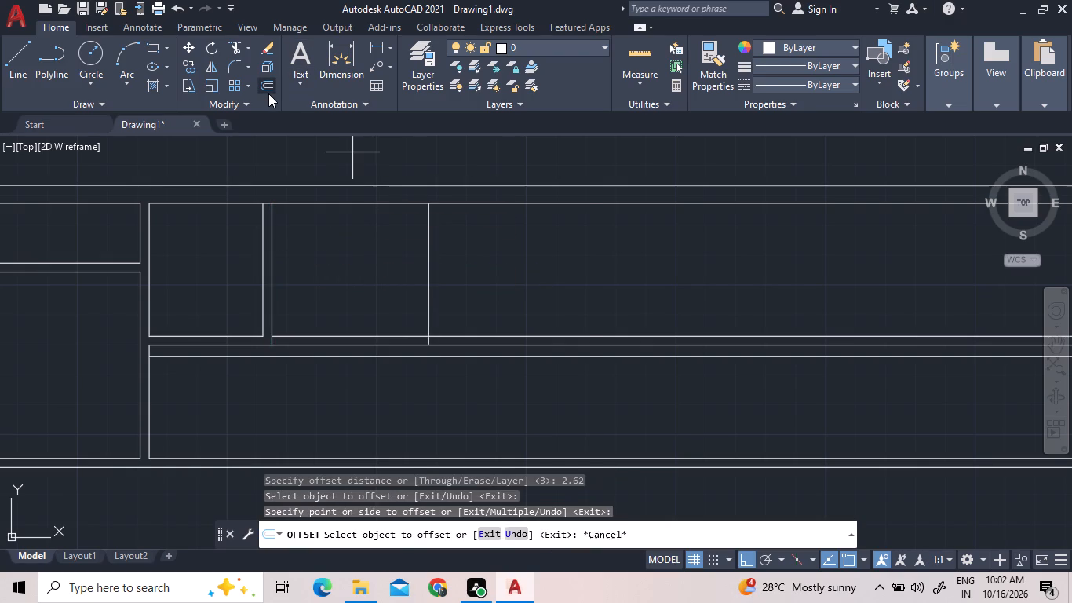
pyautogui.write('0.15')
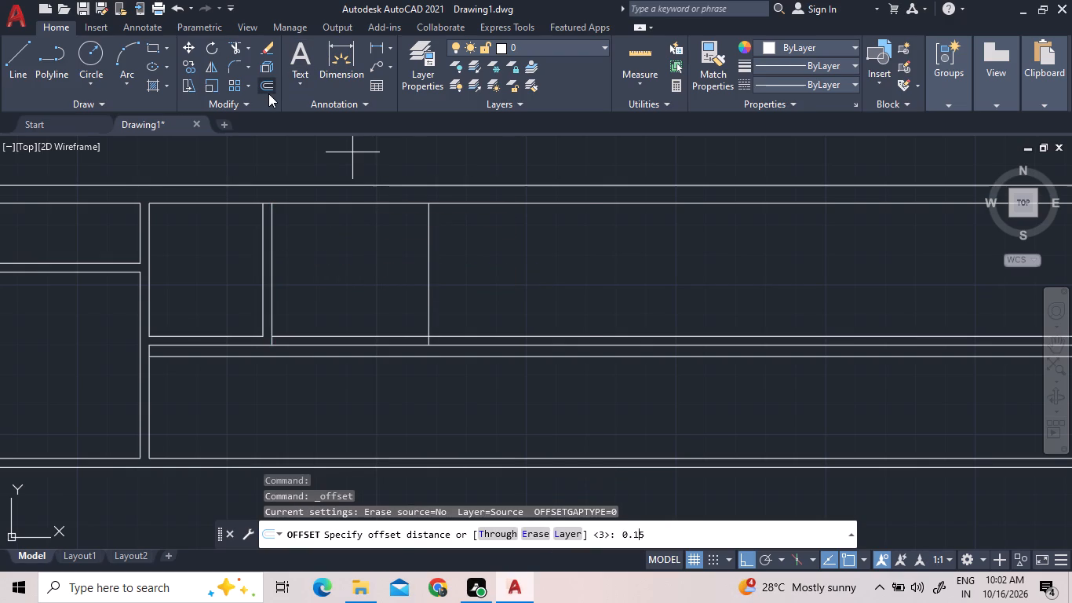
pyautogui.press('Return')
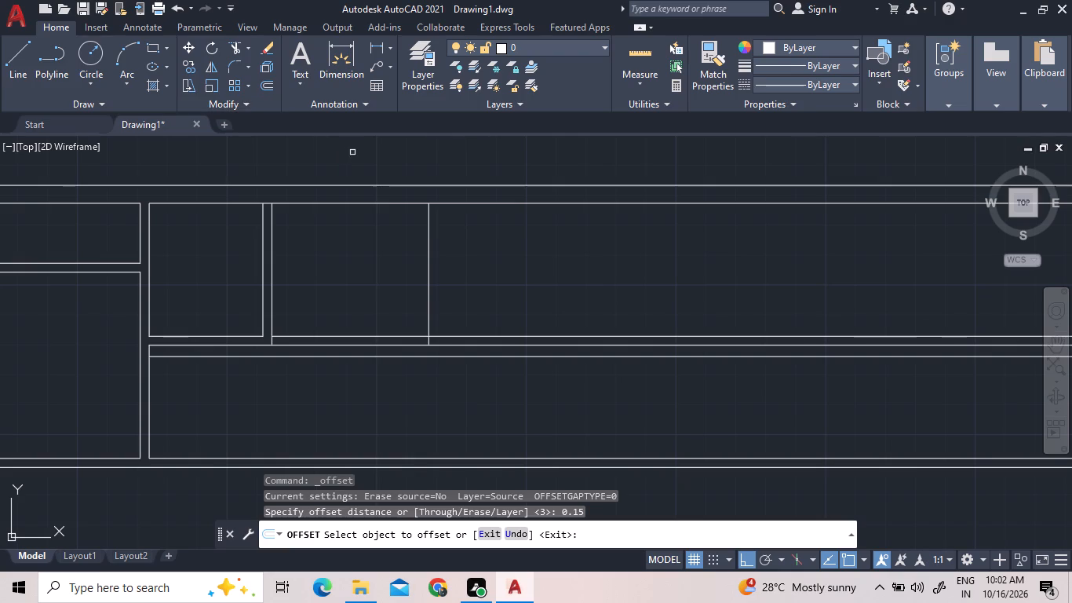
pyautogui.click(427, 225)
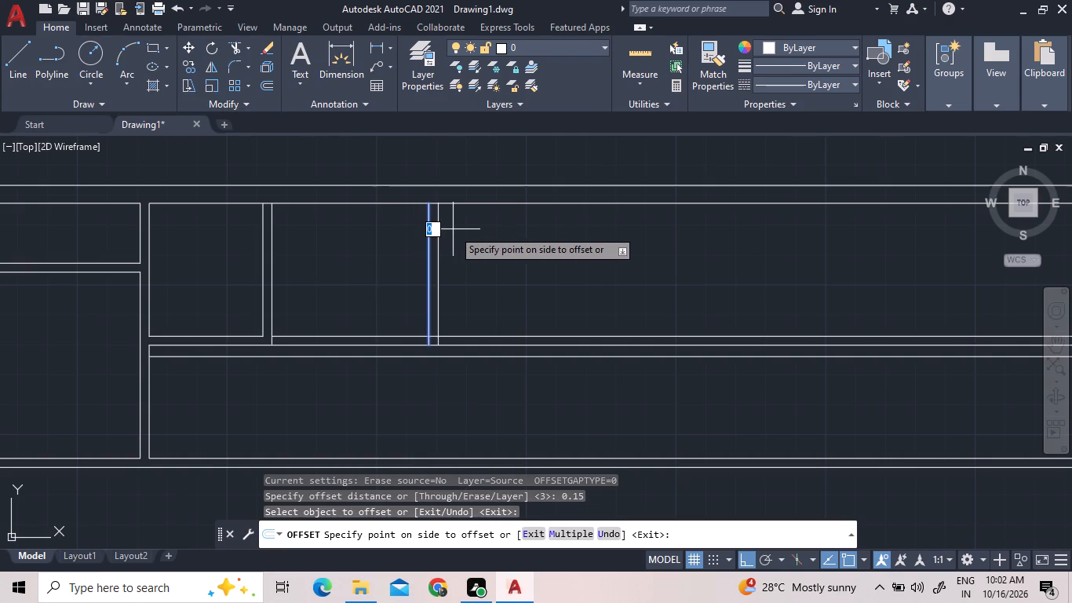
pyautogui.doubleClick(453, 229)
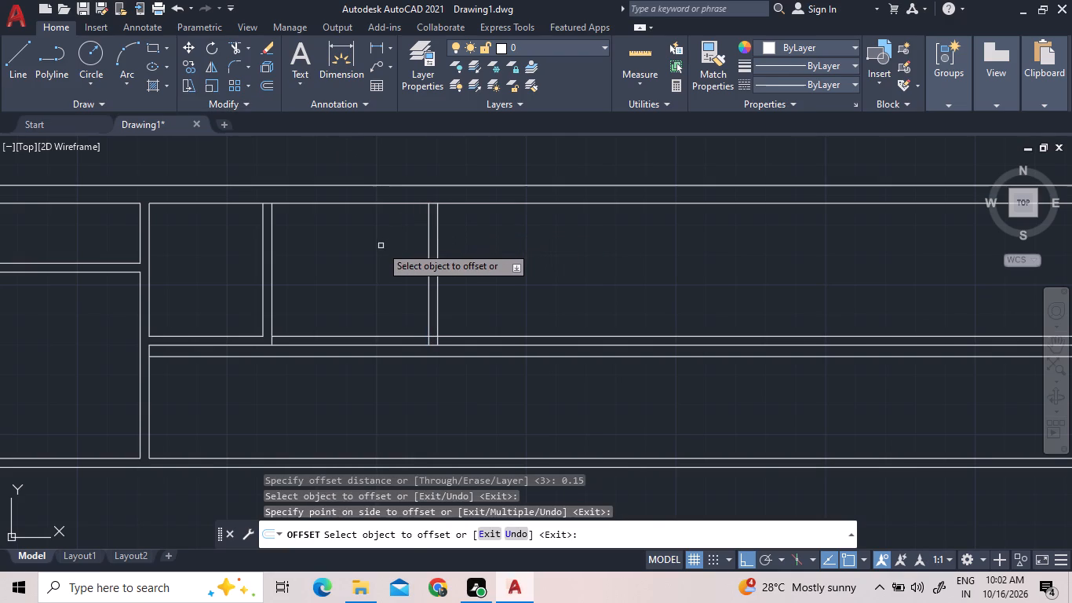
# Offset the lowest of the three new horizontal lines, just below the upper horizontal wall, downward by 0.15.
pyautogui.click(345, 355)
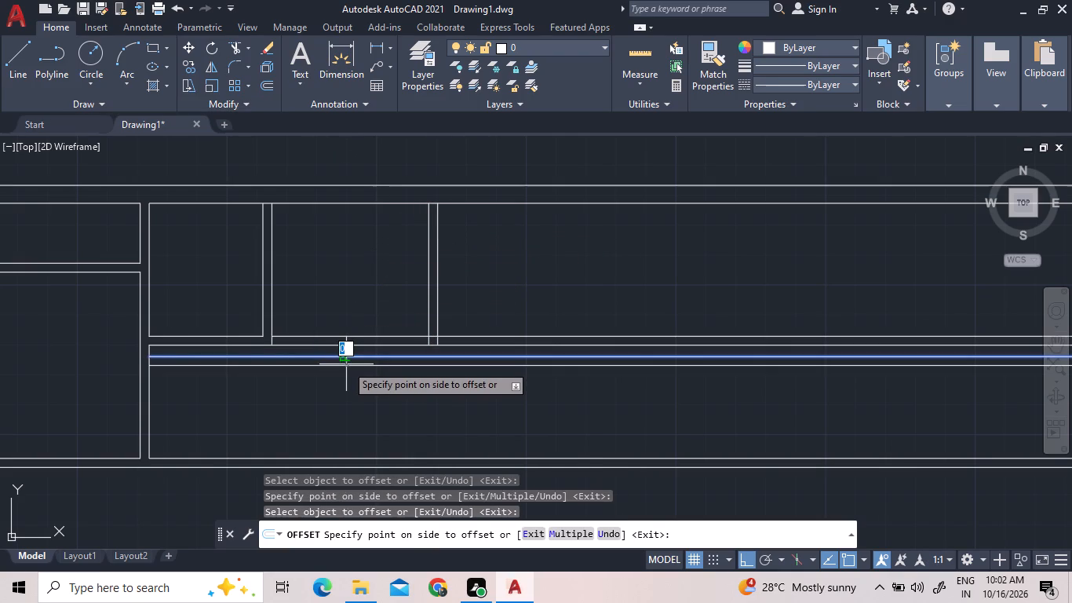
pyautogui.tripleClick(346, 364)
pyautogui.doubleClick(349, 356)
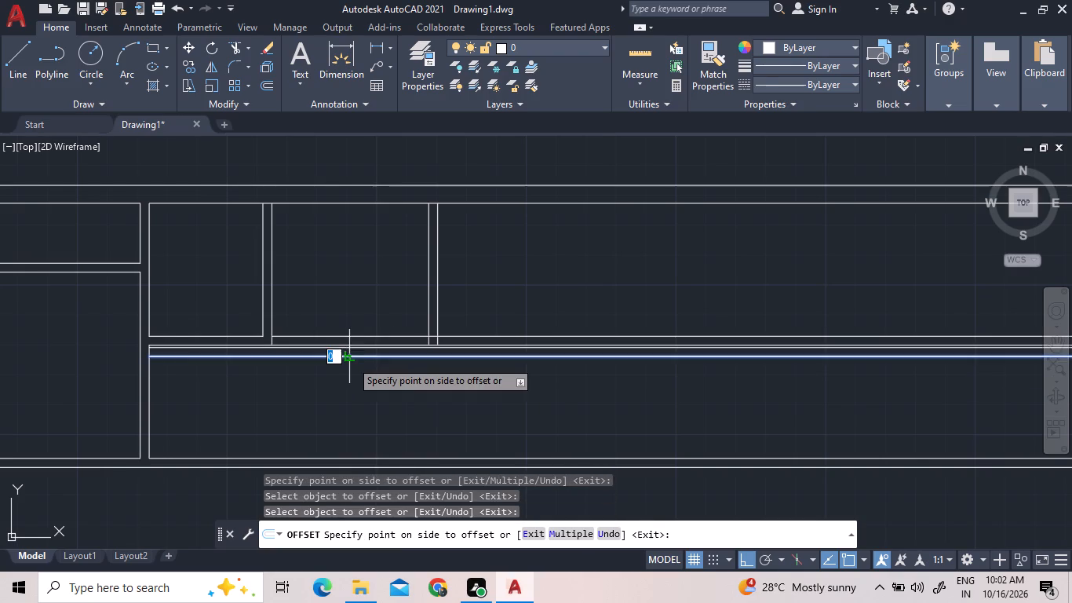
pyautogui.click(358, 375)
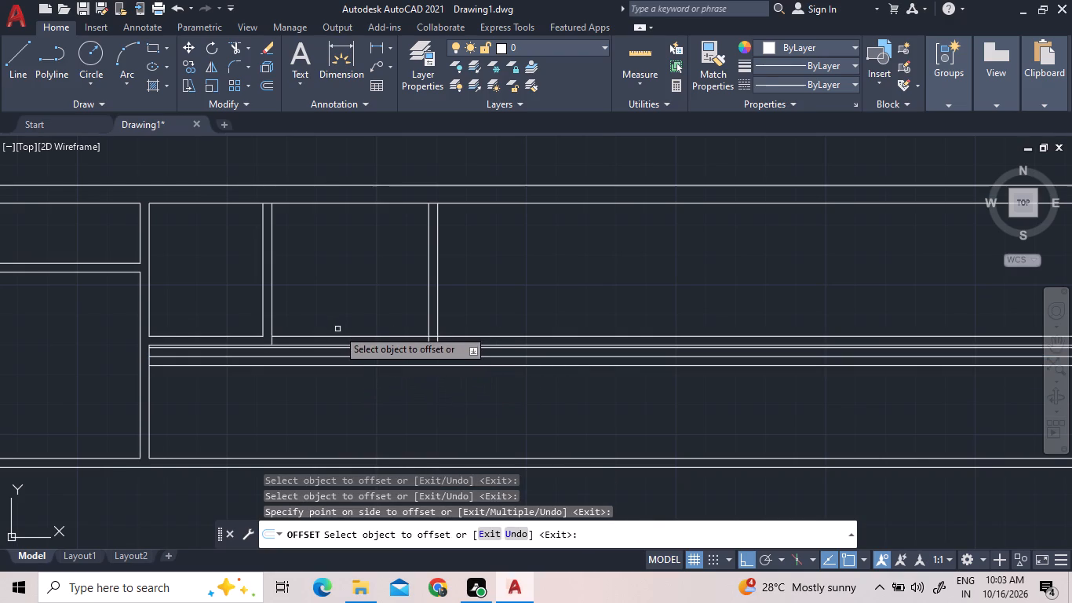
pyautogui.press('Escape')
# Erase the stray offset line just beneath the upper horizontal wall's lower line.
pyautogui.click(347, 349)
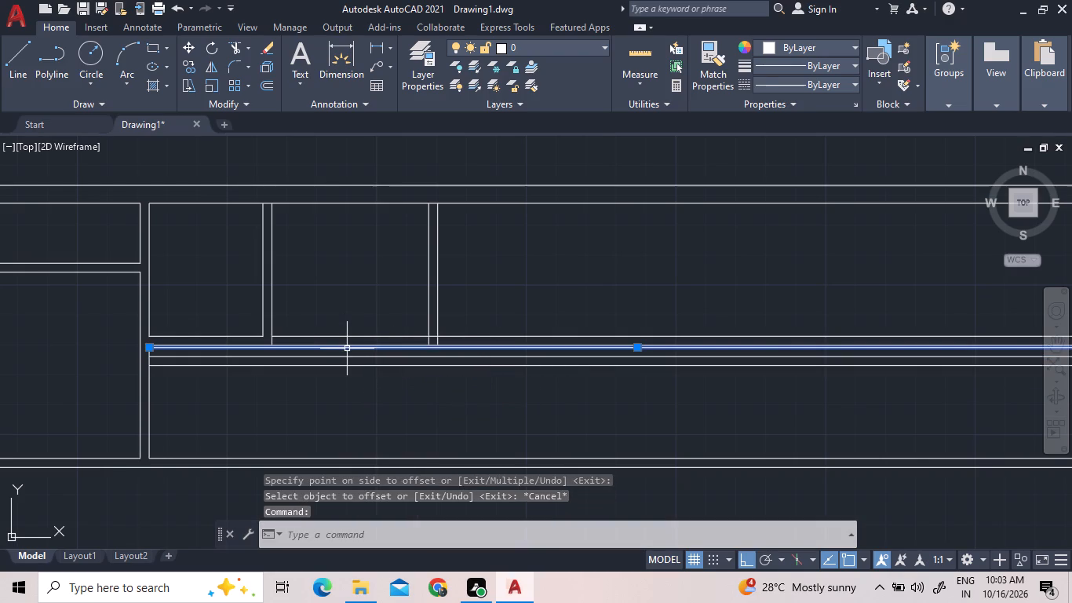
pyautogui.press('Delete')
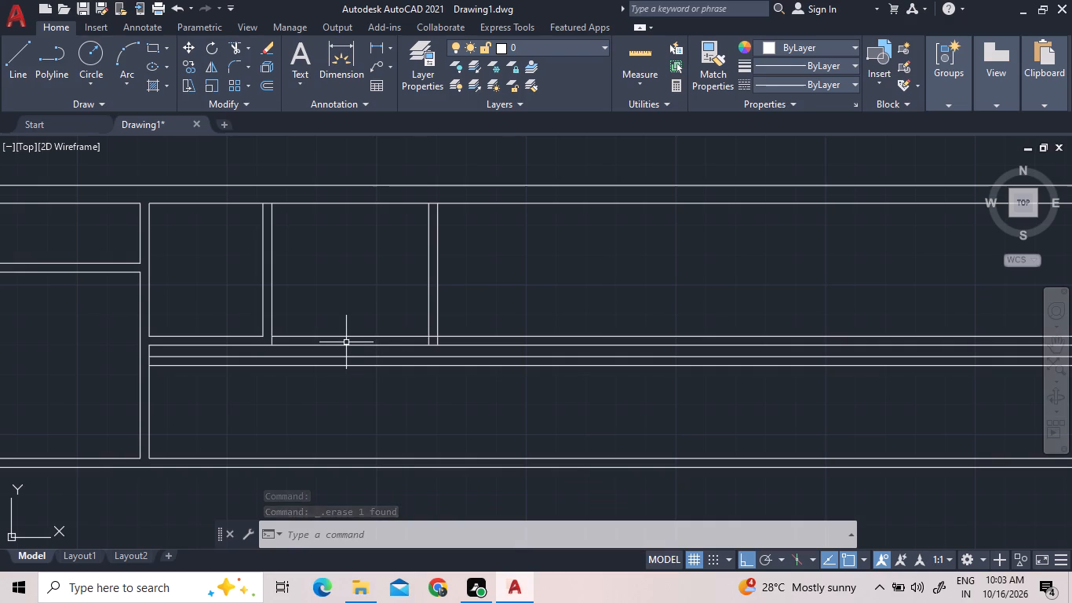
# Extend the middle vertical wall's right line and both lines of the new vertical wall down to the lowest new horizontal line.
pyautogui.press('r')
pyautogui.press('BackSpace')
pyautogui.write('ex')
pyautogui.press('space')
pyautogui.press('space')
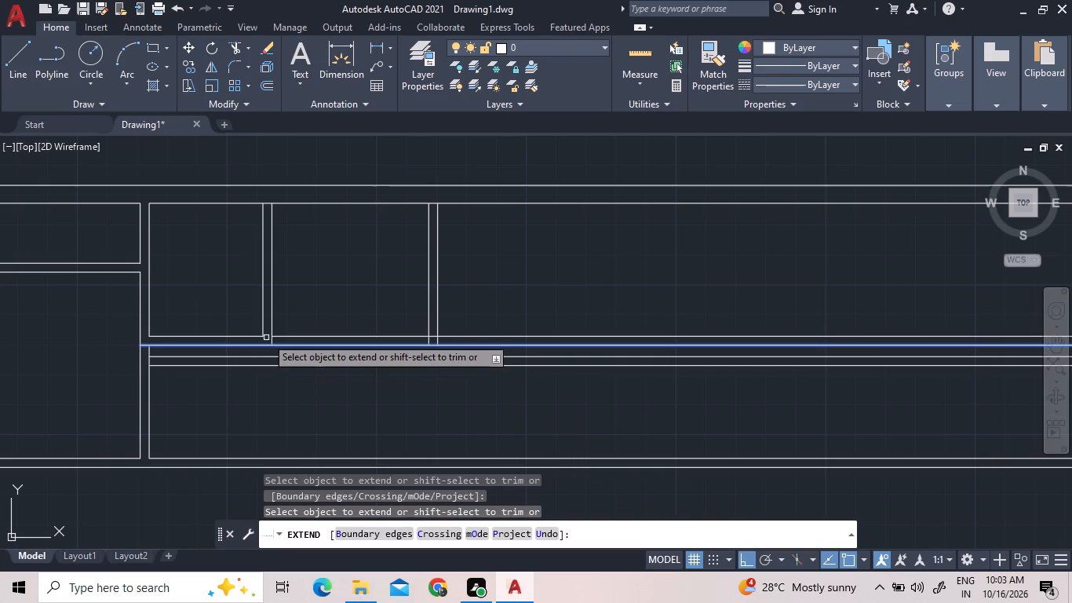
pyautogui.click(274, 341)
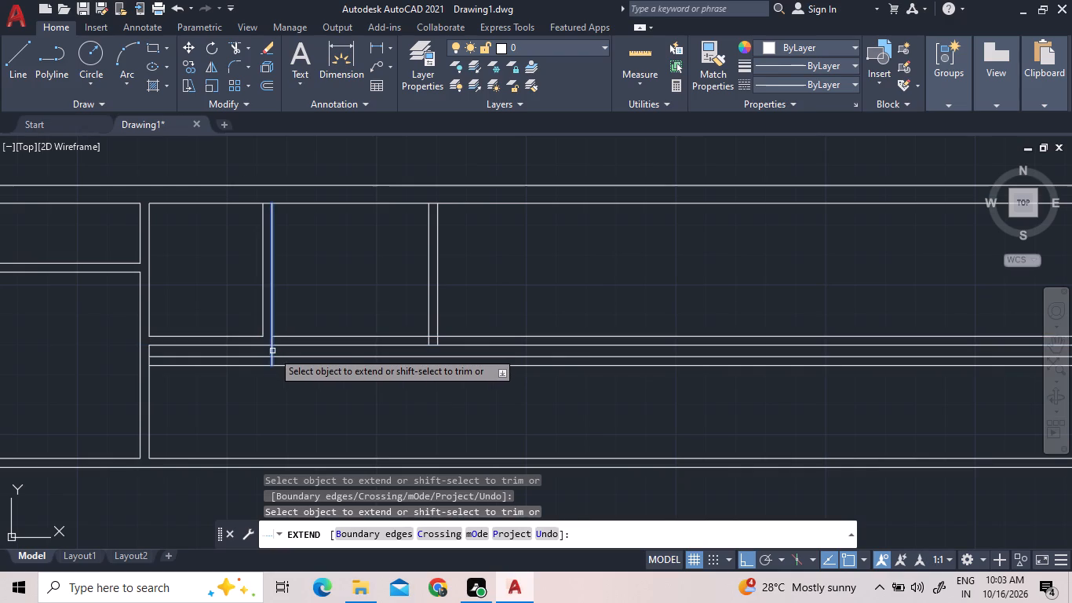
pyautogui.doubleClick(272, 351)
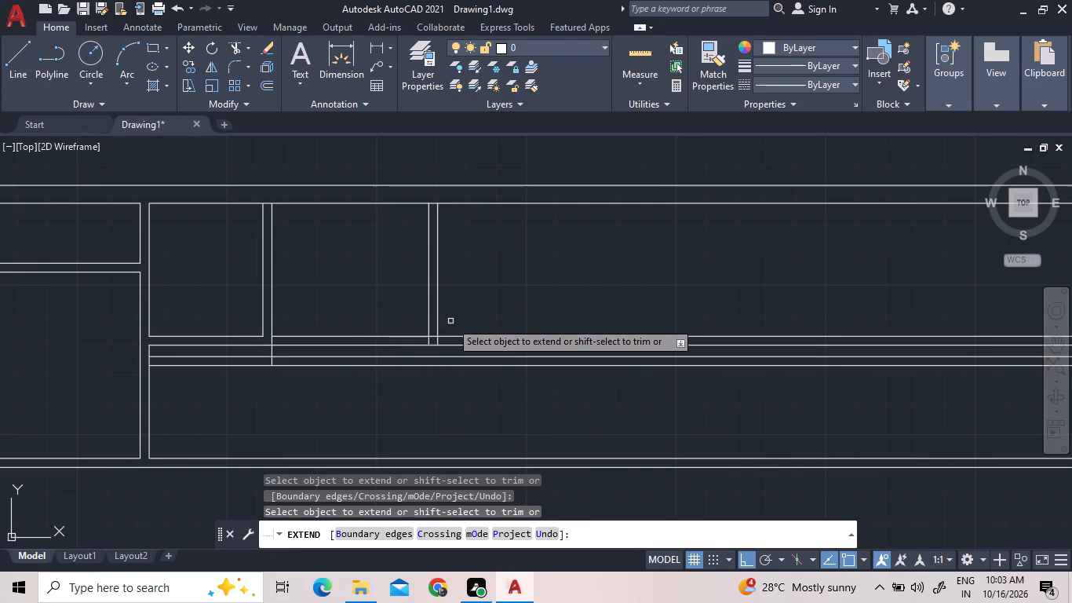
pyautogui.click(450, 321)
pyautogui.click(405, 325)
pyautogui.click(483, 320)
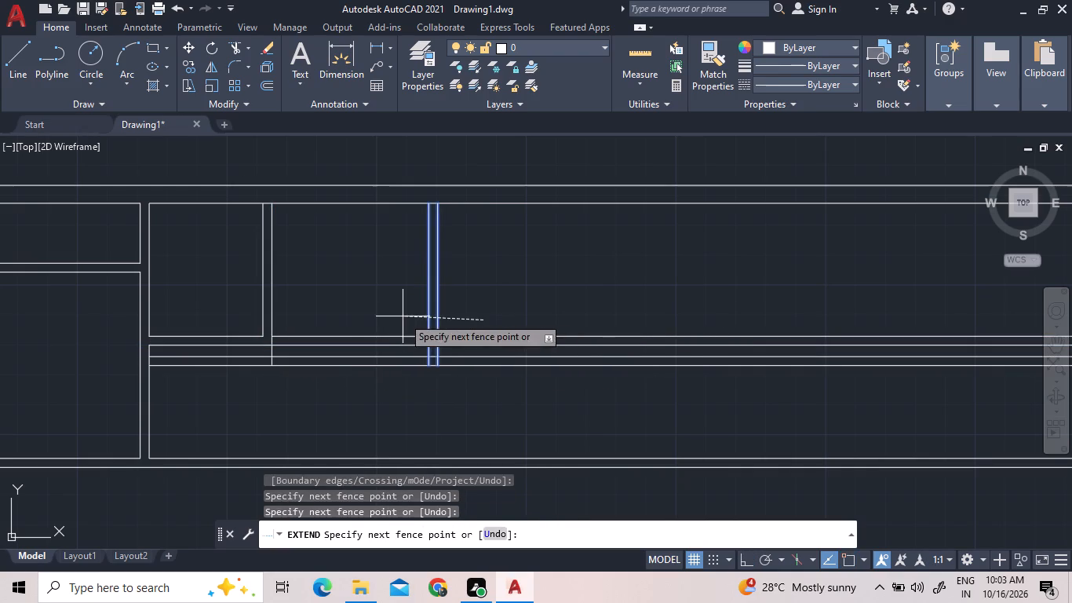
pyautogui.doubleClick(403, 316)
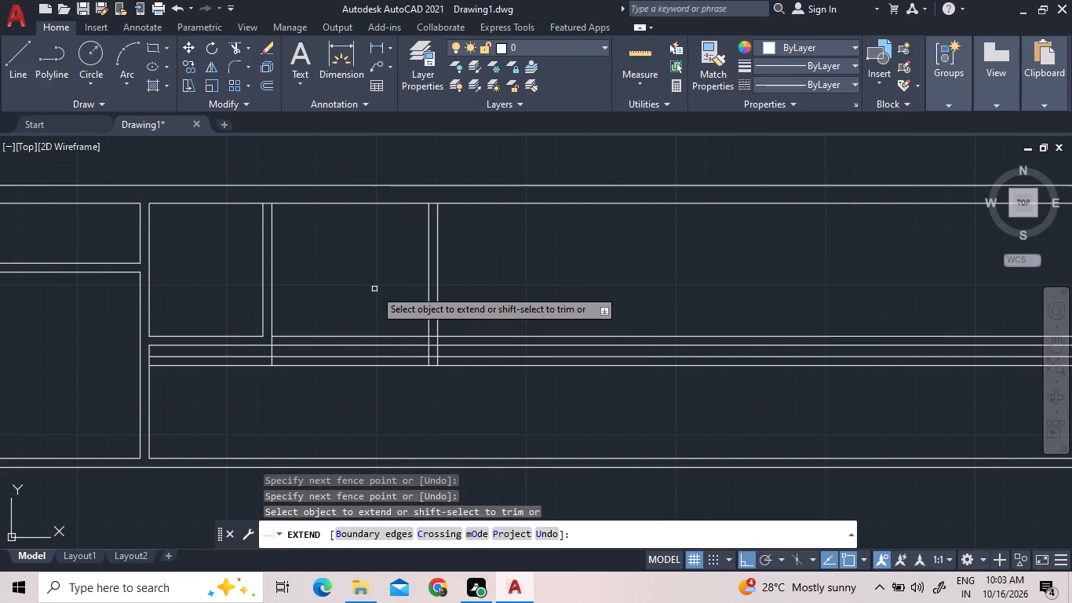
pyautogui.press('Escape')
# Trim both lines of the lower new horizontal wall to the left of the middle vertical wall's right line.
pyautogui.write('tr')
pyautogui.press('space')
pyautogui.press('space')
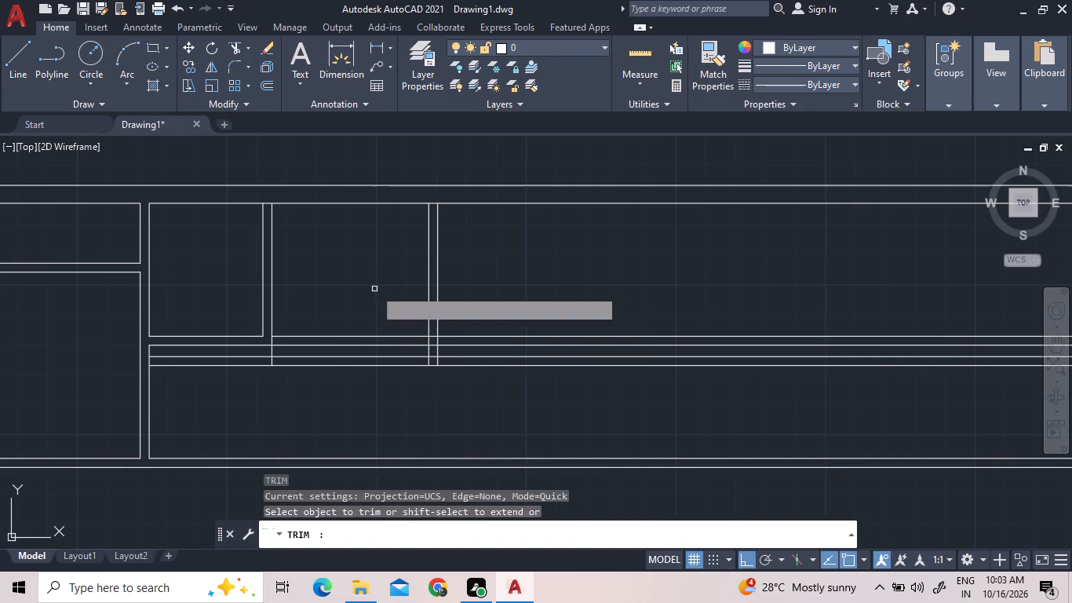
pyautogui.doubleClick(264, 354)
pyautogui.click(264, 375)
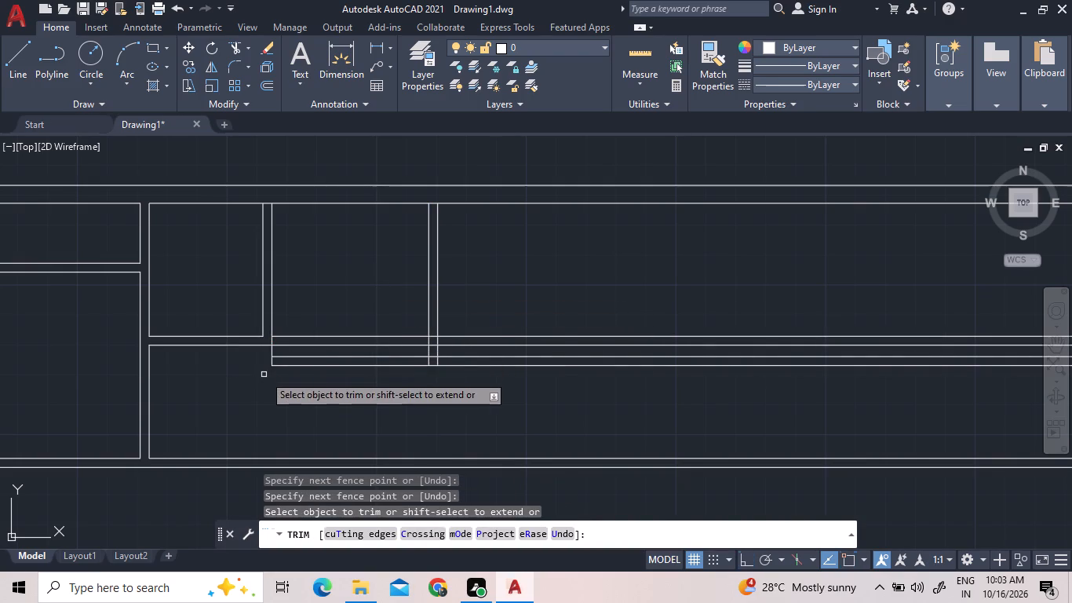
# Trim the upper horizontal wall's two lines across the new room and clear the overlapping segments at the room's lower-right wall corner.
pyautogui.click(305, 336)
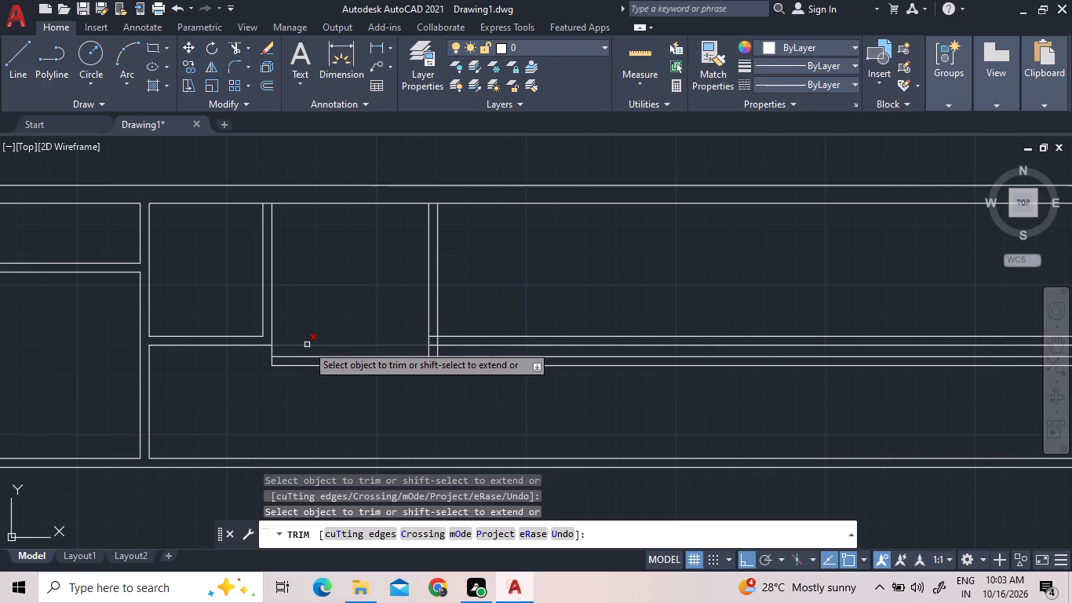
pyautogui.click(307, 345)
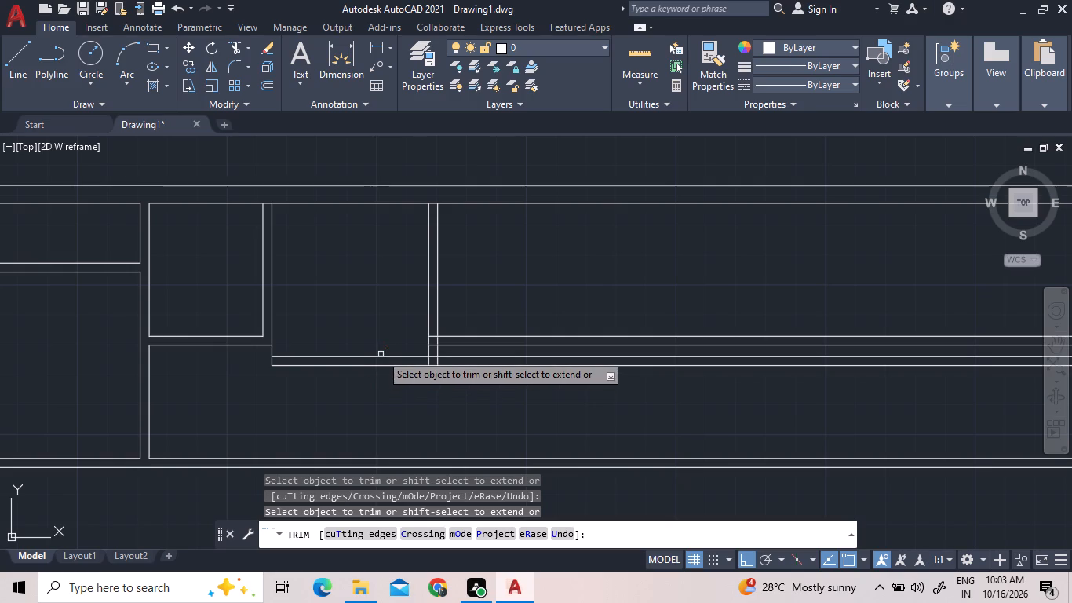
pyautogui.click(435, 337)
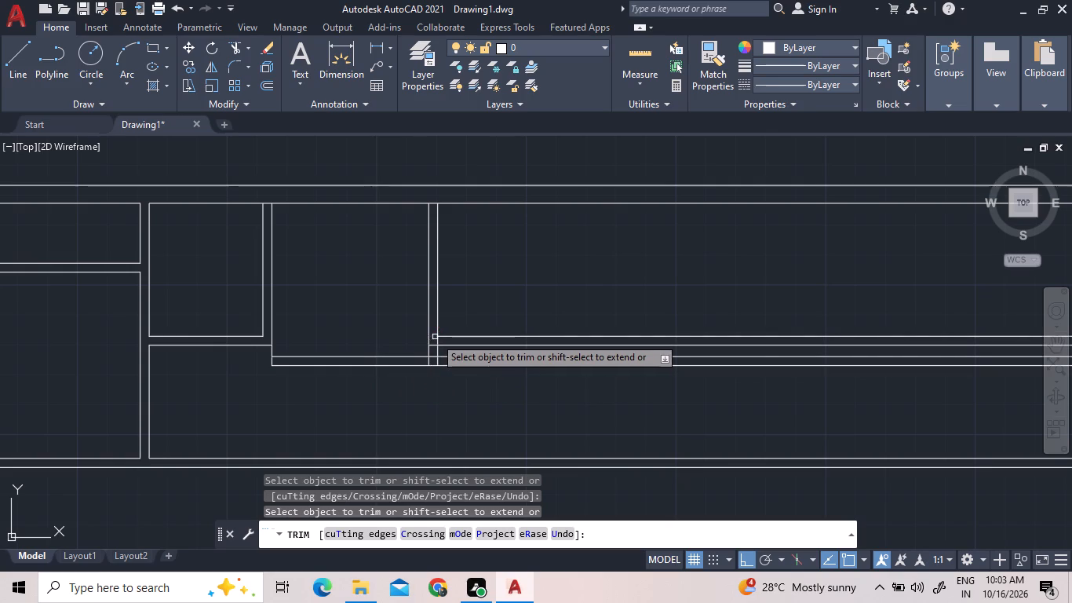
pyautogui.doubleClick(435, 345)
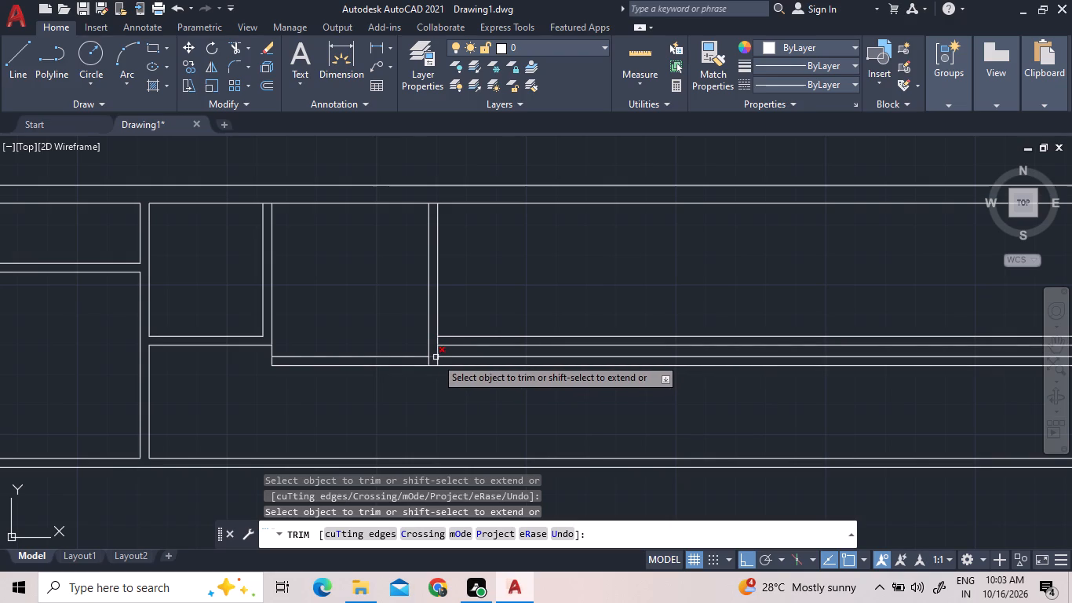
pyautogui.click(436, 357)
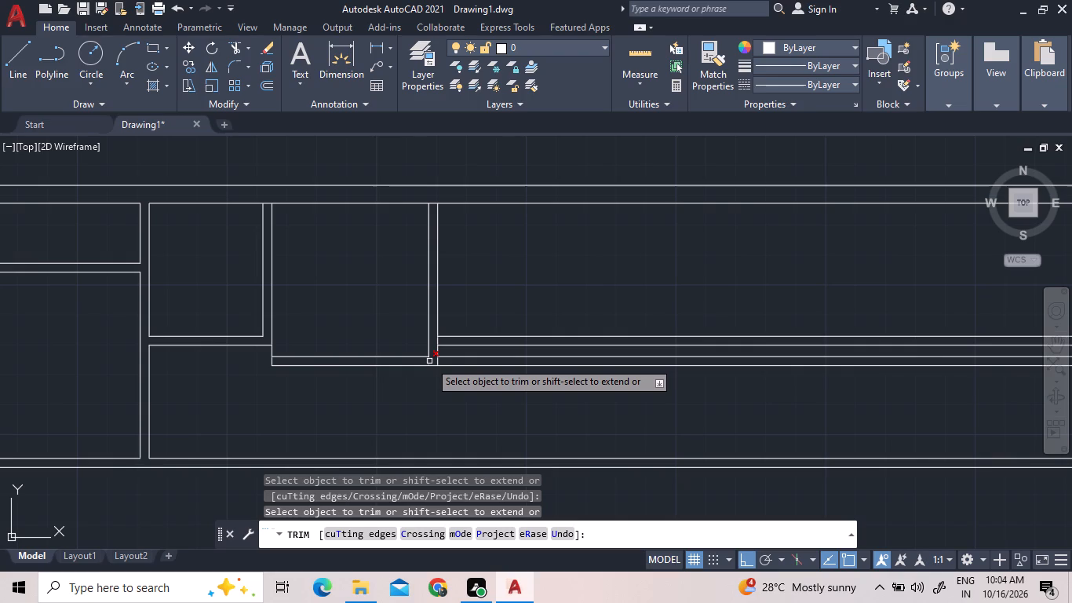
pyautogui.doubleClick(429, 361)
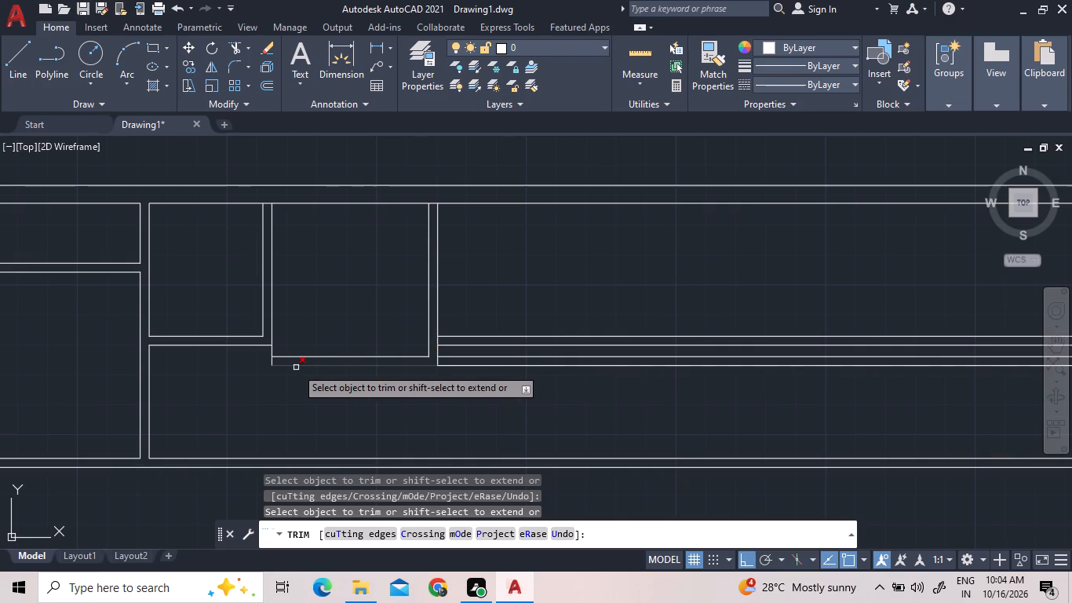
# Trim away all four horizontal wall lines to the right of the new vertical wall.
pyautogui.click(450, 366)
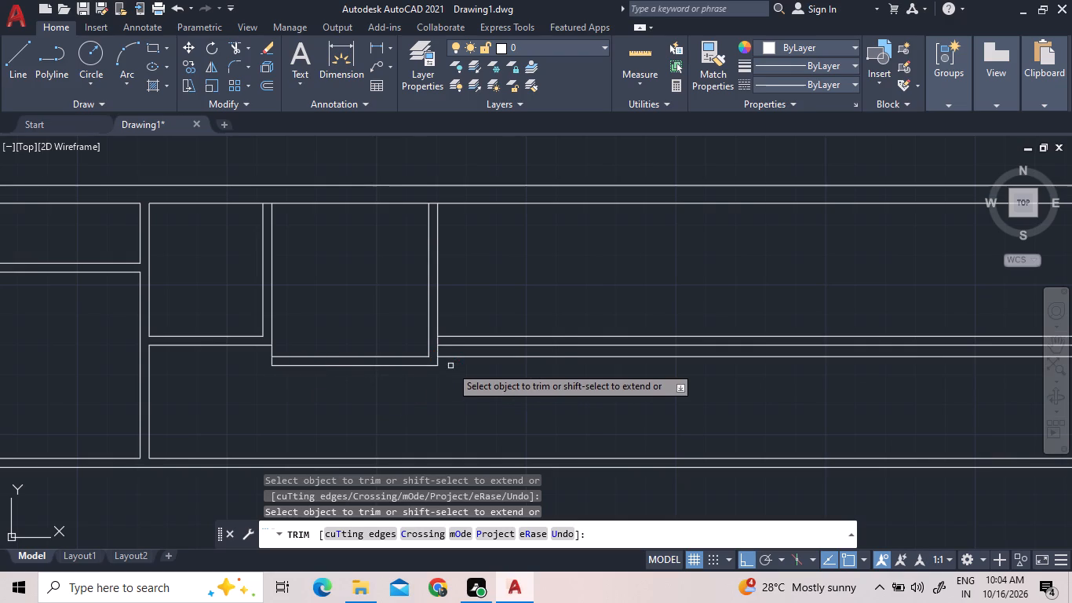
pyautogui.click(458, 323)
pyautogui.click(470, 382)
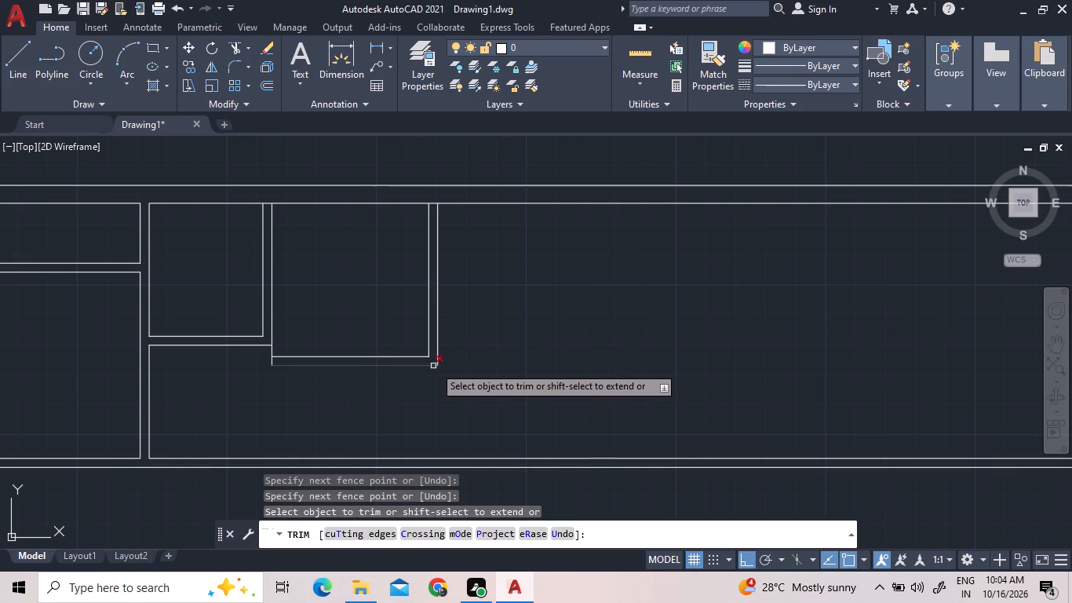
pyautogui.rightClick(535, 342)
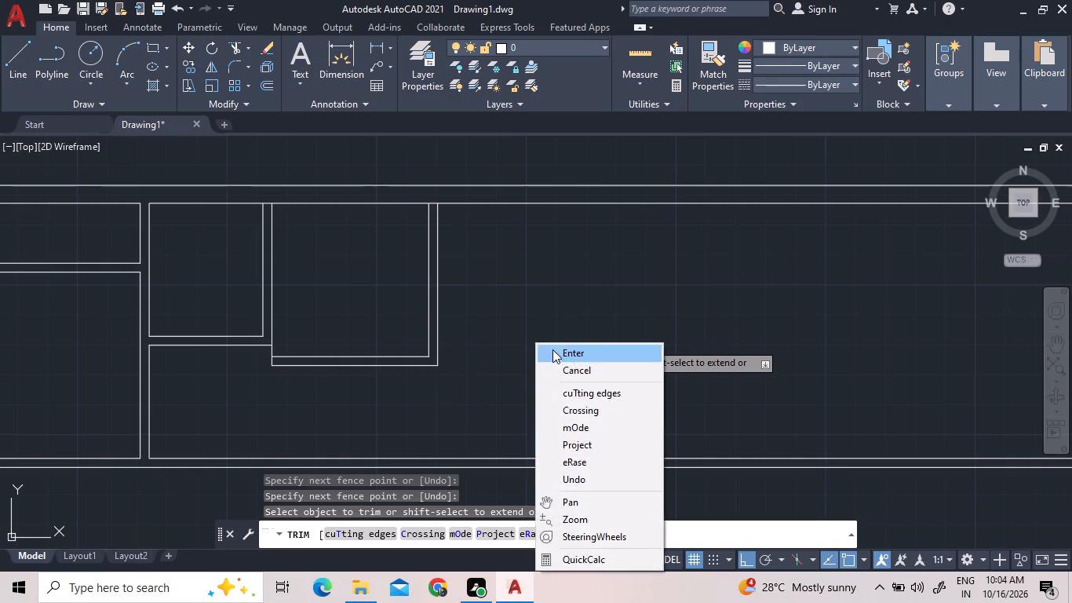
pyautogui.click(552, 349)
# Offset the right line of the new room's right wall to the right by 1.2.
pyautogui.scroll(-1, 555, 360)
pyautogui.middleClick(566, 345)
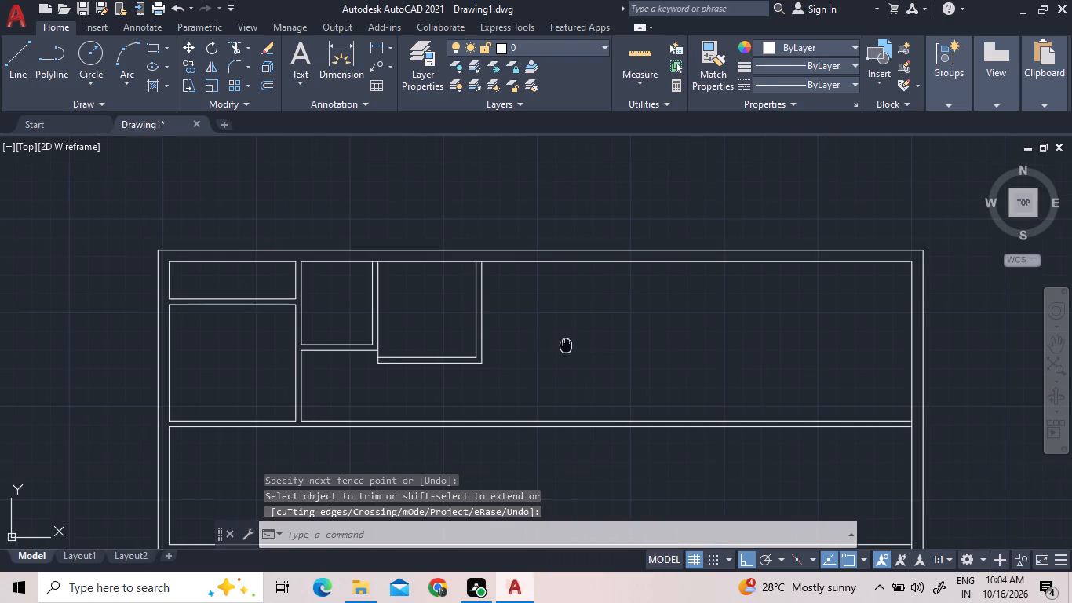
pyautogui.click(268, 88)
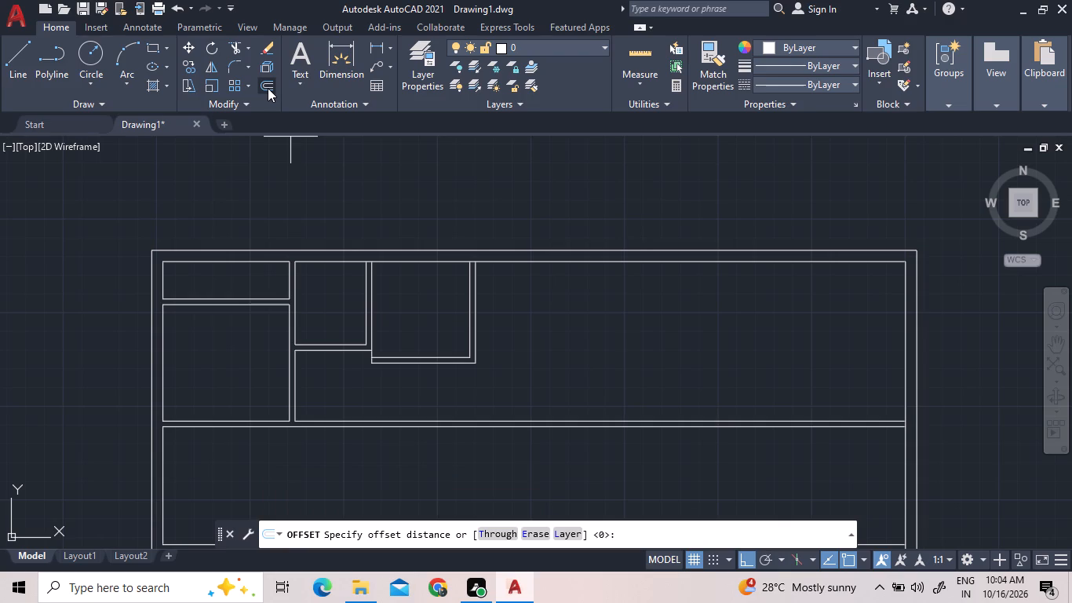
pyautogui.write('1.2')
pyautogui.press('Return')
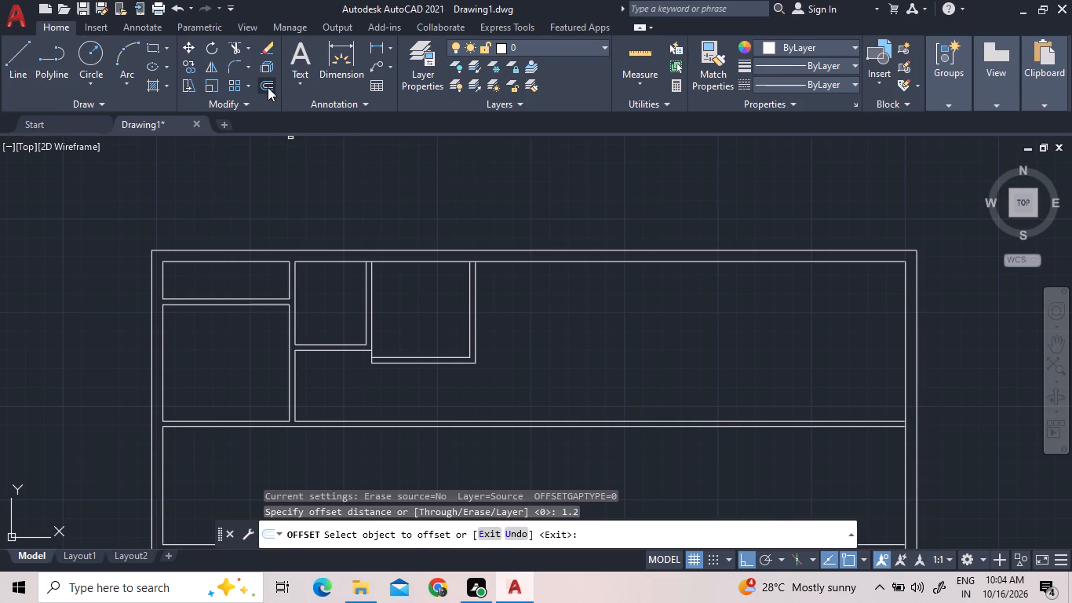
pyautogui.click(476, 298)
pyautogui.click(499, 290)
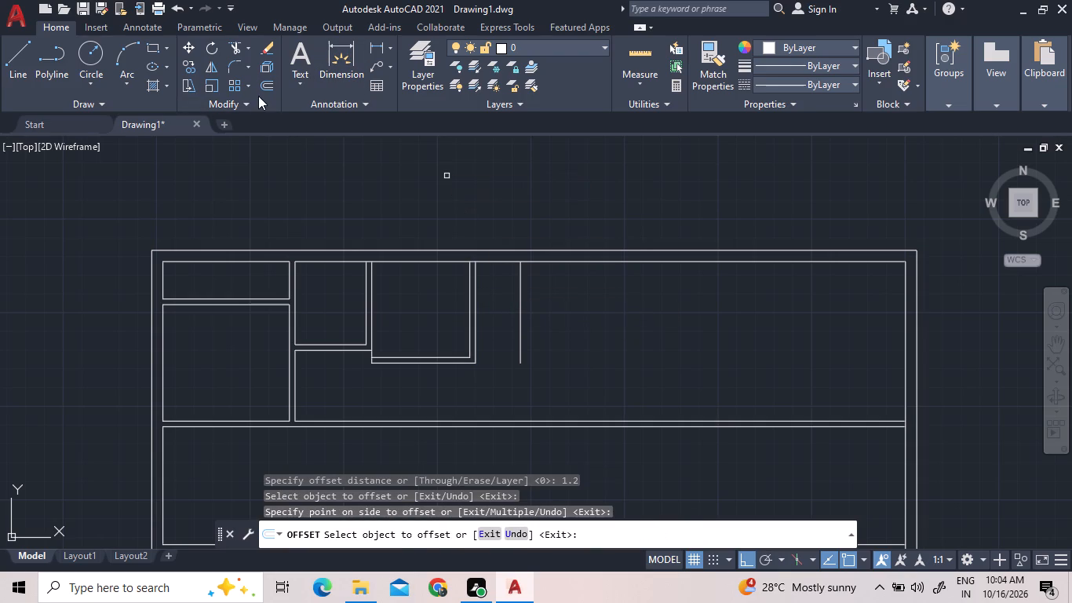
# Offset the newly created vertical line to the right by 0.15 to form the next wall.
pyautogui.doubleClick(262, 86)
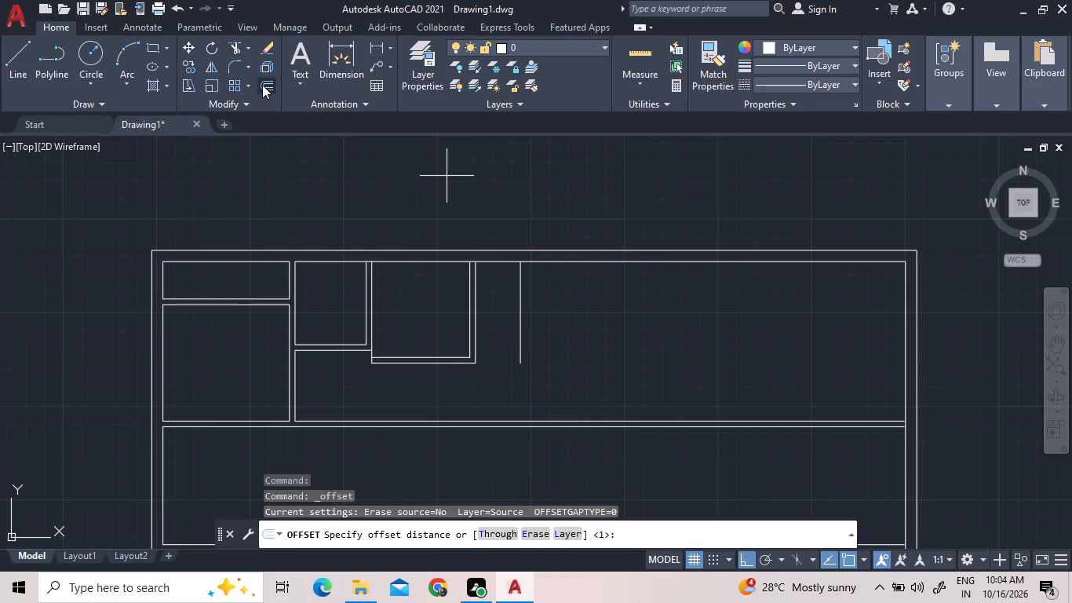
pyautogui.write('0.15')
pyautogui.press('Return')
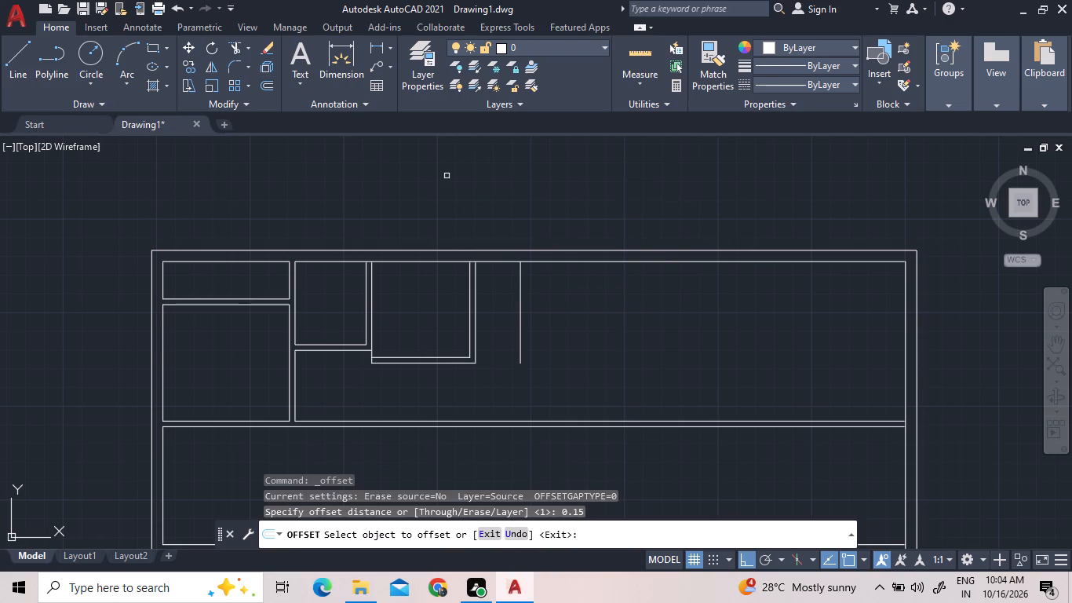
pyautogui.click(520, 282)
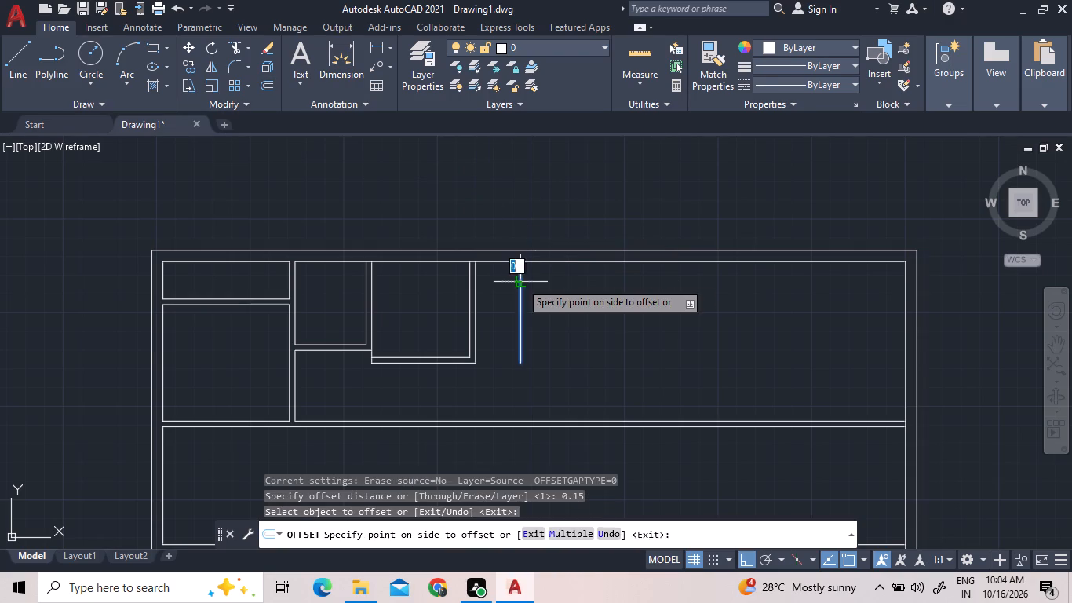
pyautogui.doubleClick(536, 277)
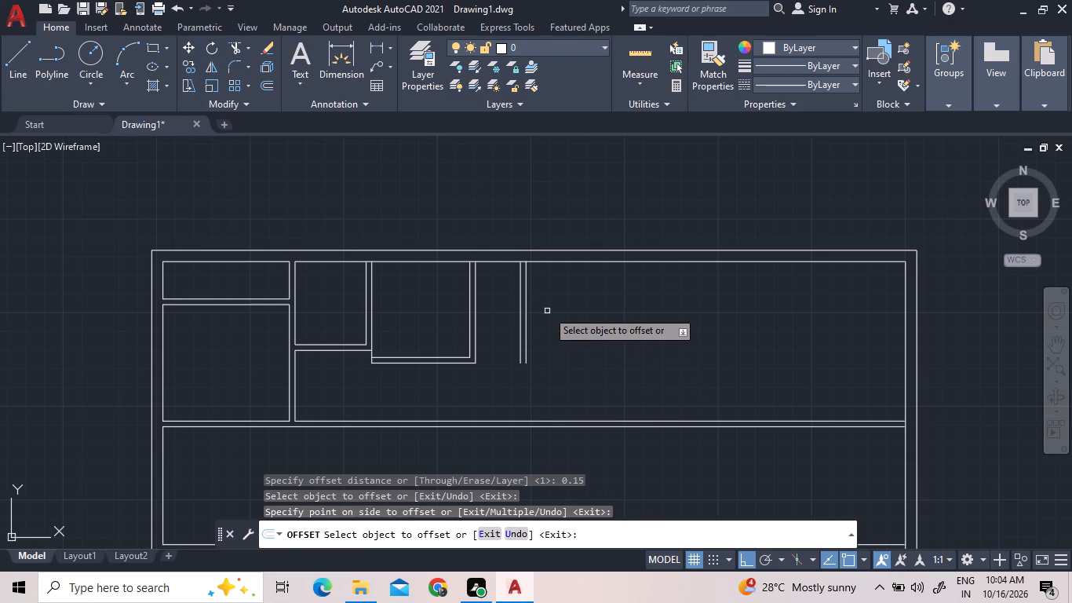
# Extend the two bottom wall lines of the room to the right until they meet the new vertical wall's outer line.
pyautogui.press('Escape')
pyautogui.press('Escape')
pyautogui.press('e')
pyautogui.press('x')
pyautogui.press('space')
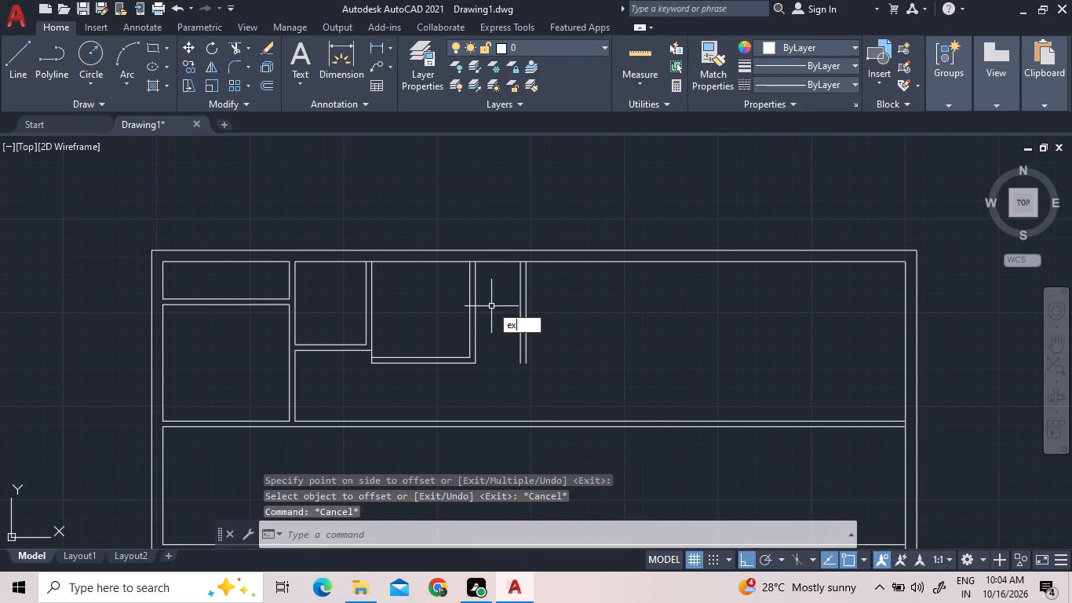
pyautogui.click(440, 330)
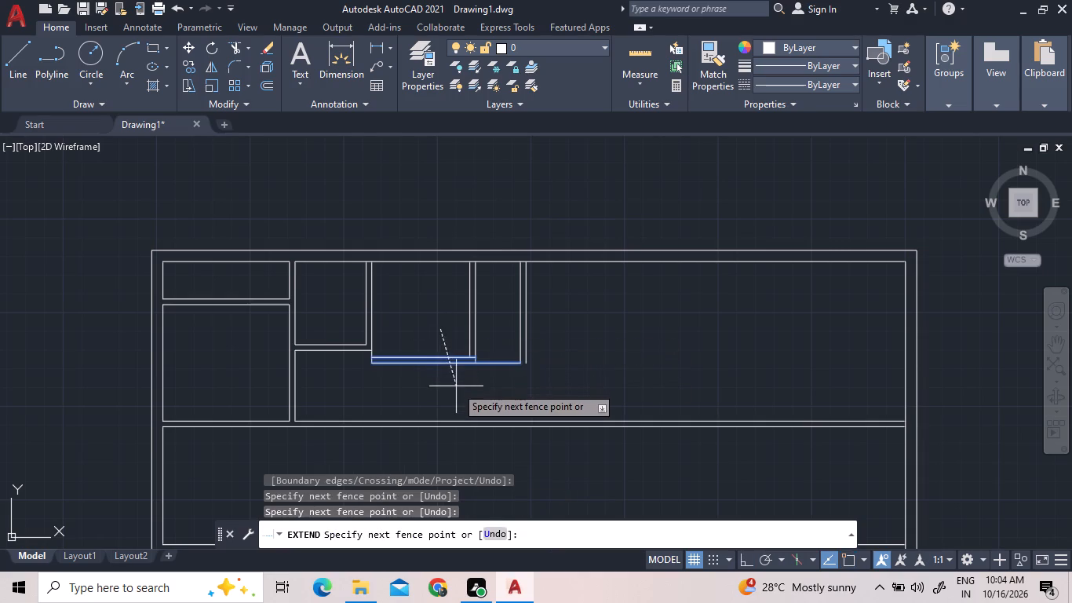
pyautogui.click(456, 386)
pyautogui.click(456, 357)
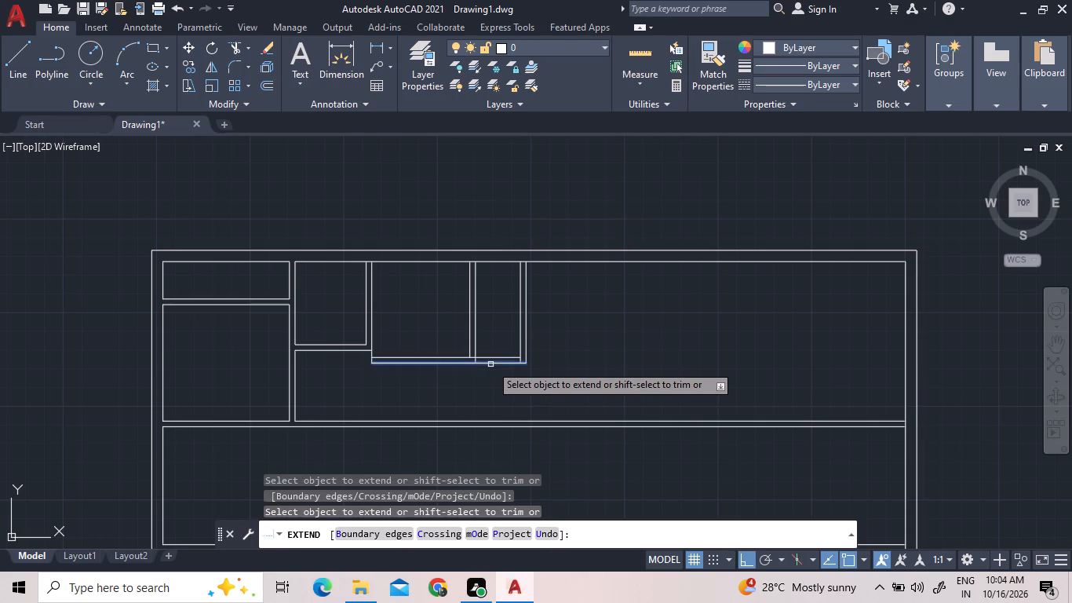
pyautogui.click(492, 363)
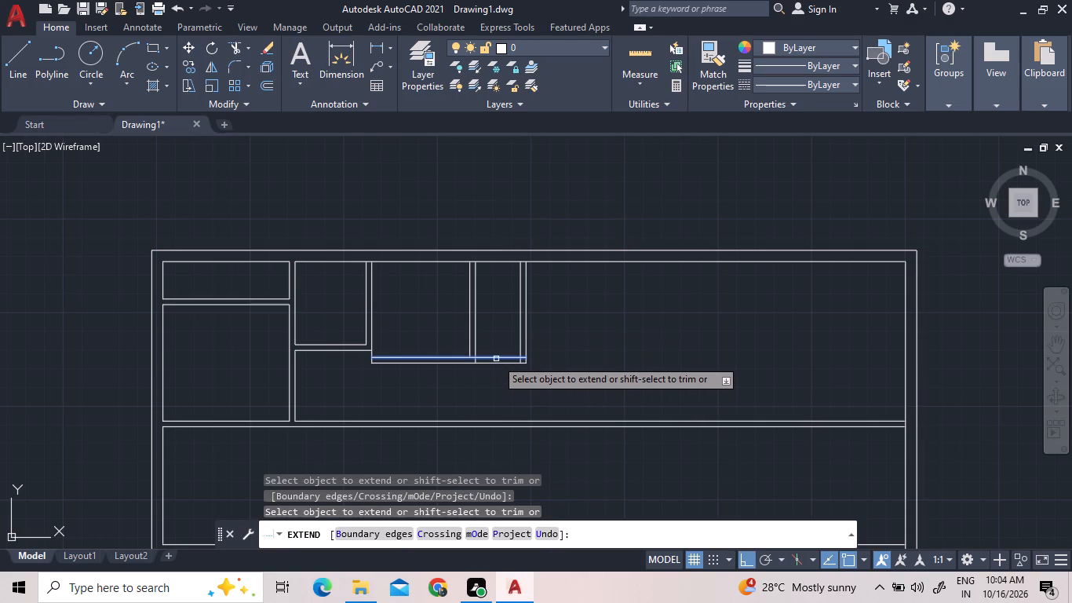
pyautogui.click(496, 359)
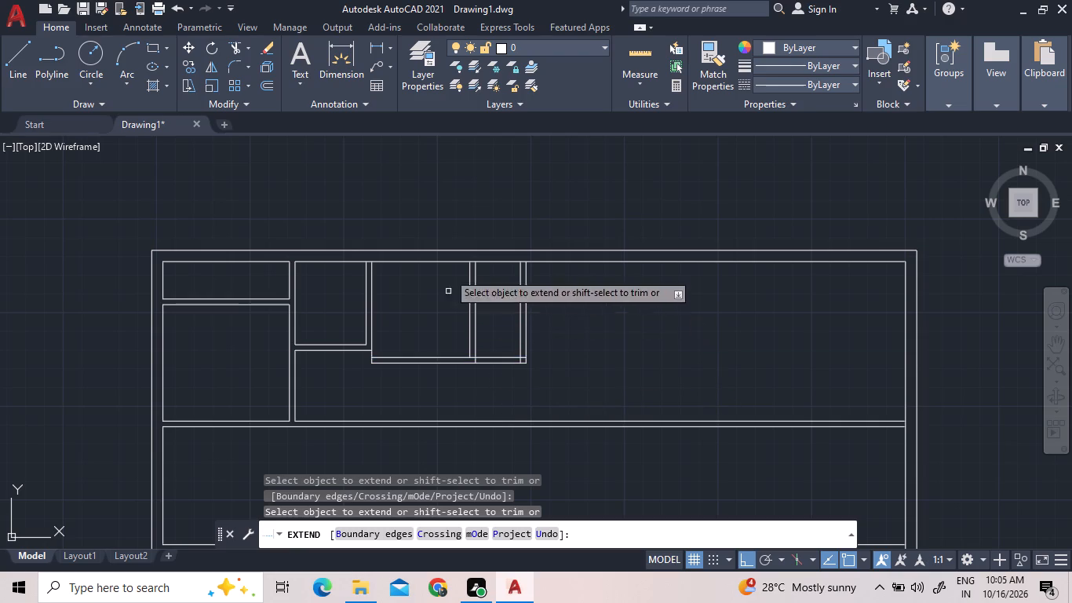
pyautogui.rightClick(439, 188)
pyautogui.click(476, 199)
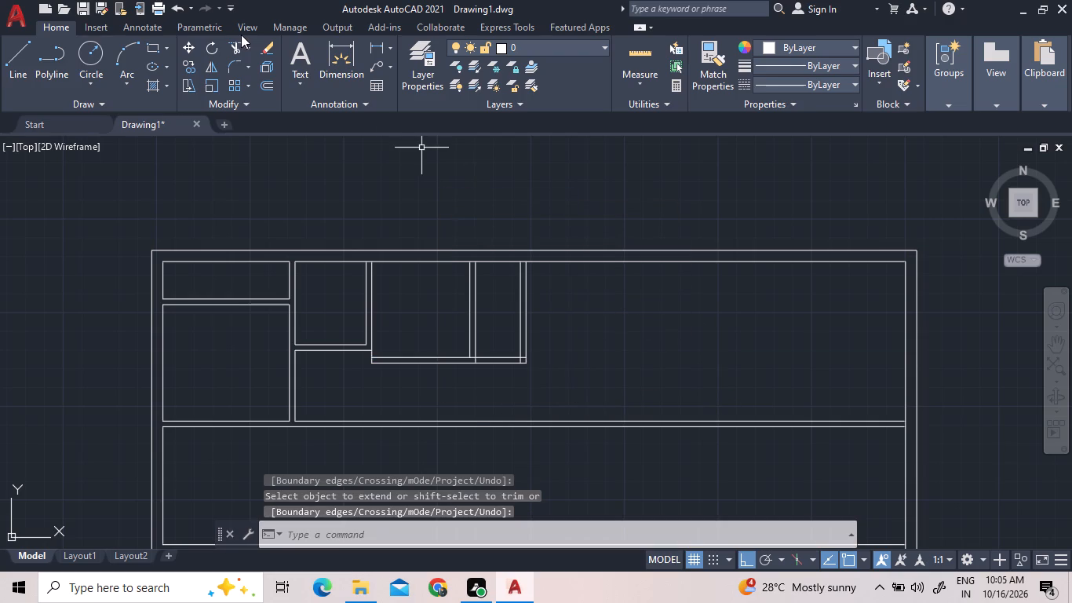
# Trim the top outer wall's inner line where the three vertical partition walls to its south meet it.
pyautogui.click(236, 46)
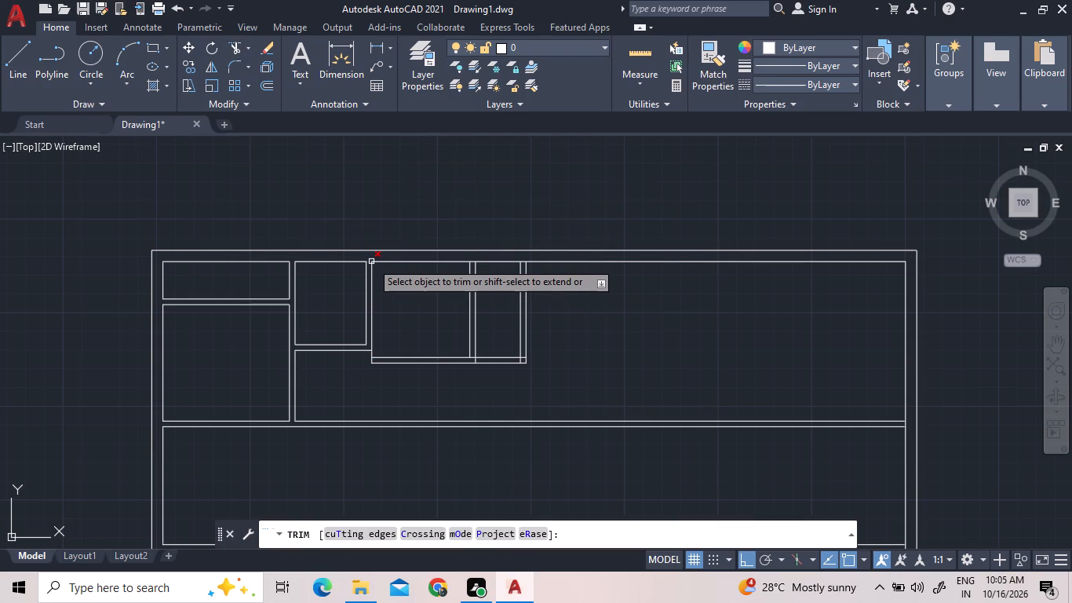
pyautogui.click(371, 261)
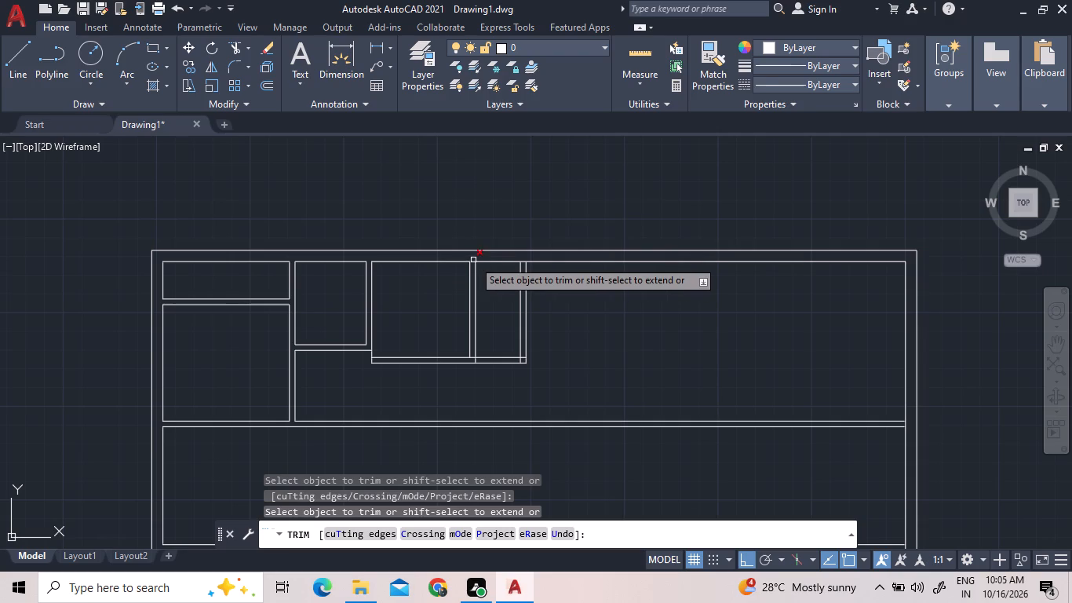
pyautogui.click(473, 261)
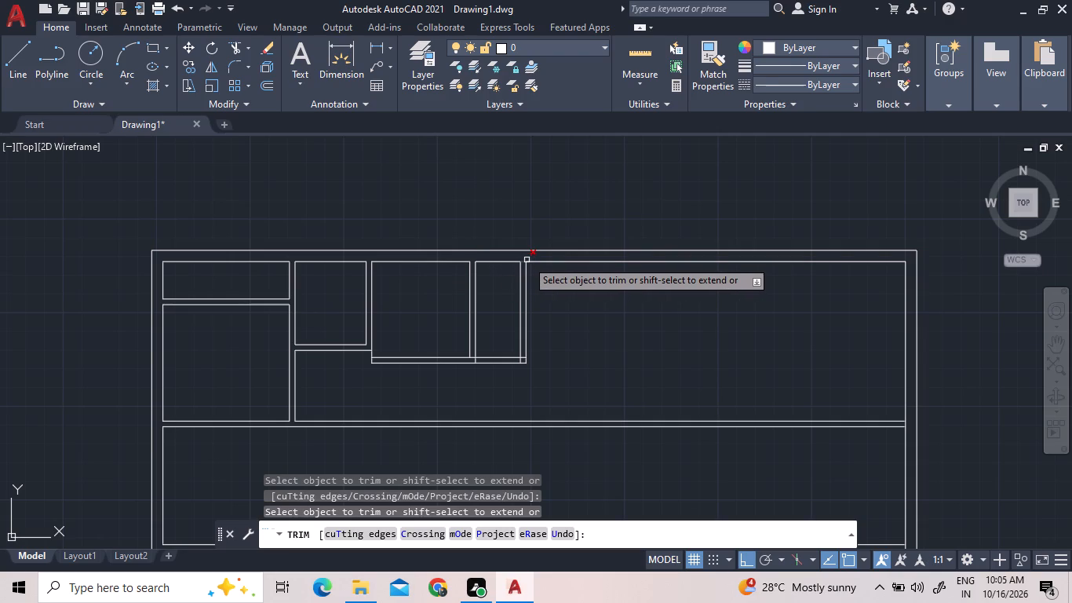
pyautogui.click(525, 261)
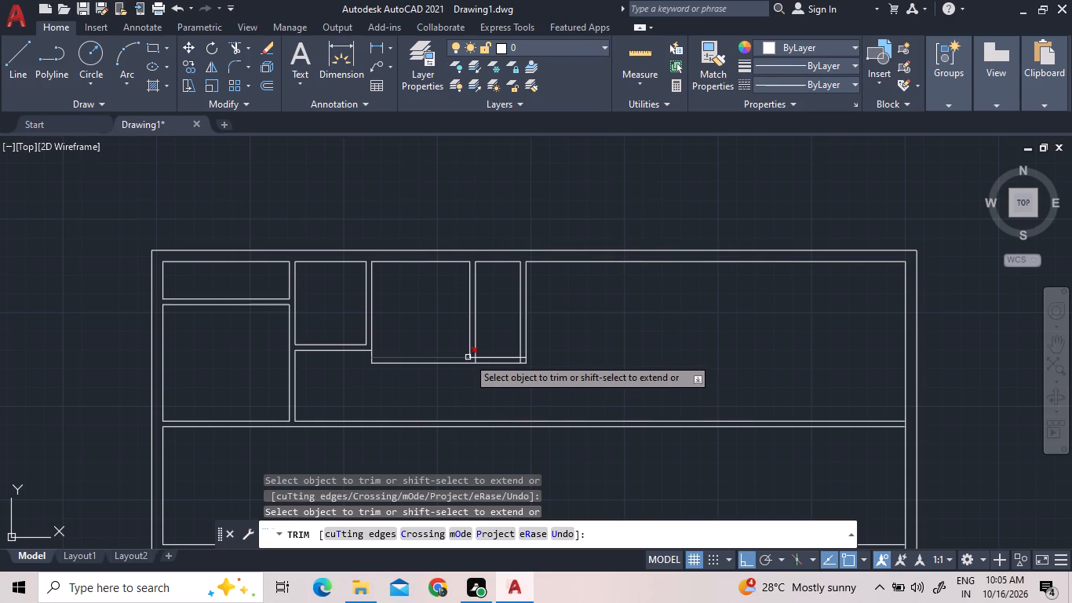
# Trim the overlapping segments where the bottom wall meets the narrow room's left wall and at its lower-right corner.
pyautogui.scroll(2, 469, 361)
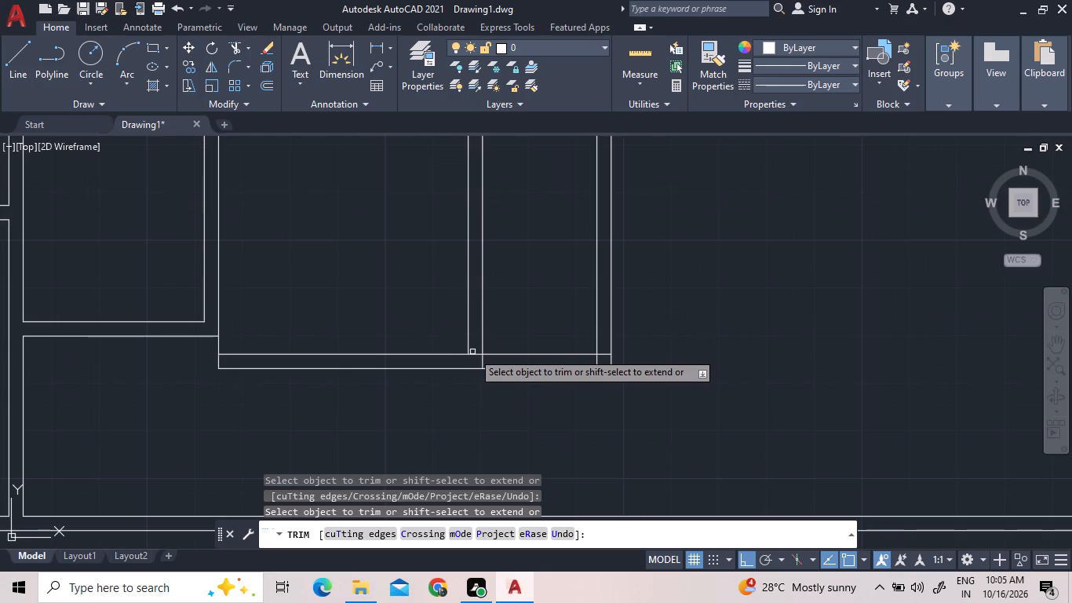
pyautogui.click(475, 352)
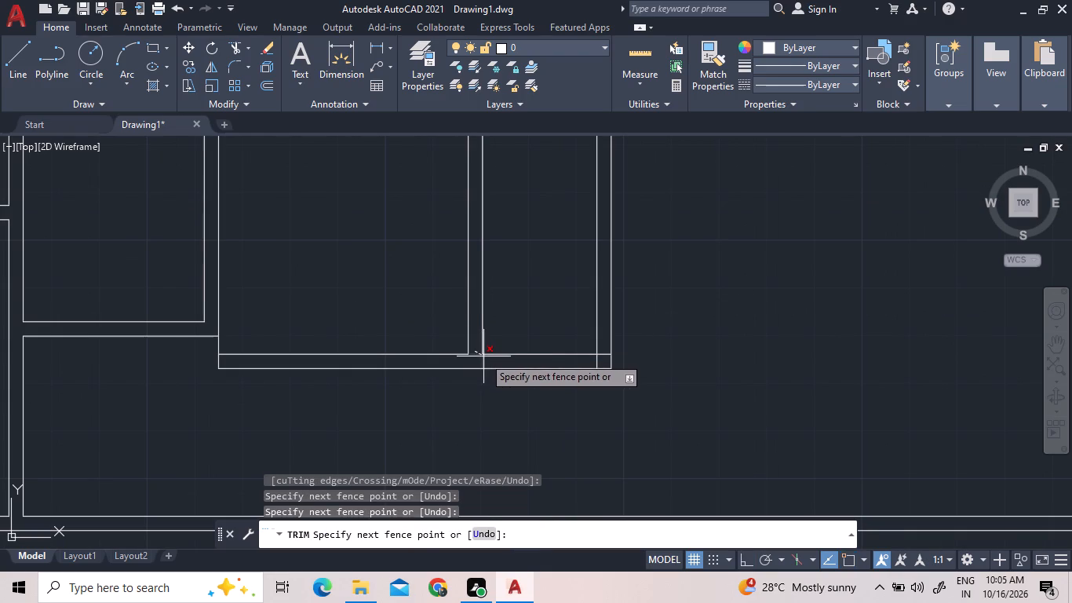
pyautogui.click(483, 356)
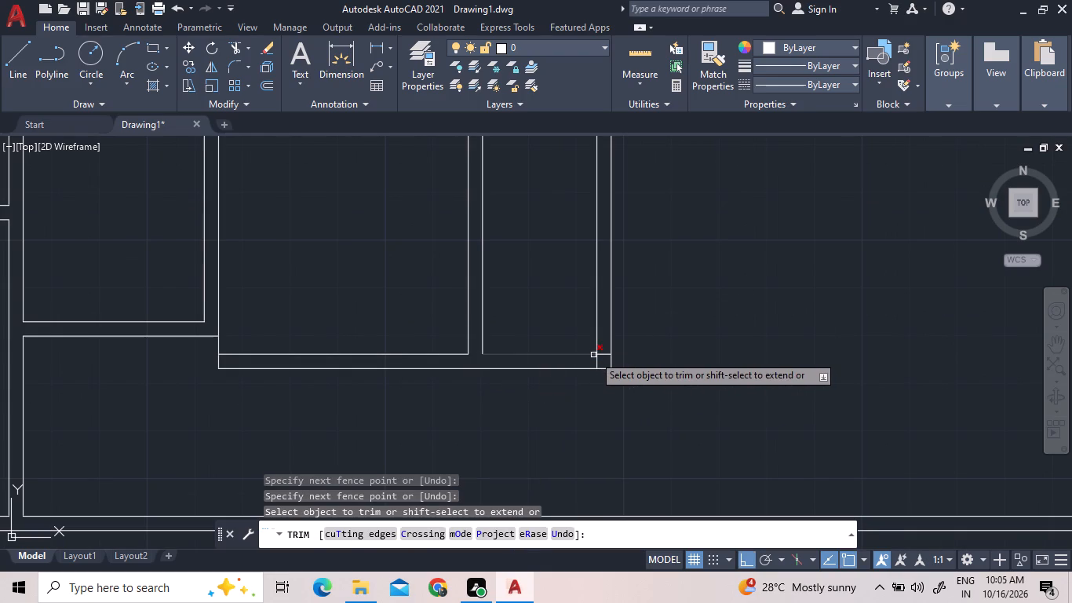
pyautogui.click(600, 360)
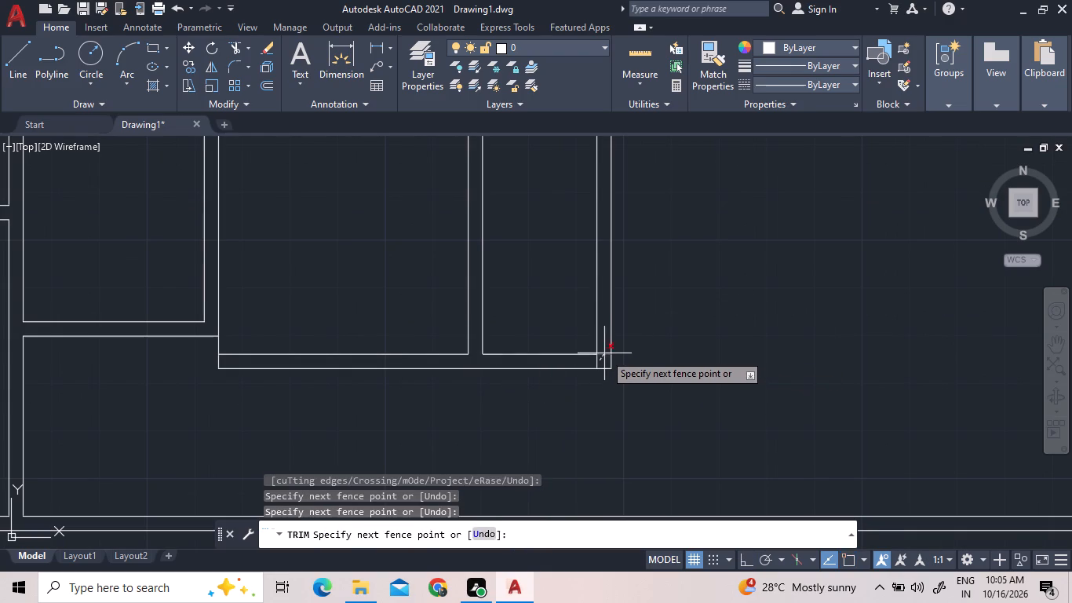
pyautogui.click(604, 353)
pyautogui.scroll(-3, 605, 353)
pyautogui.scroll(6, 605, 353)
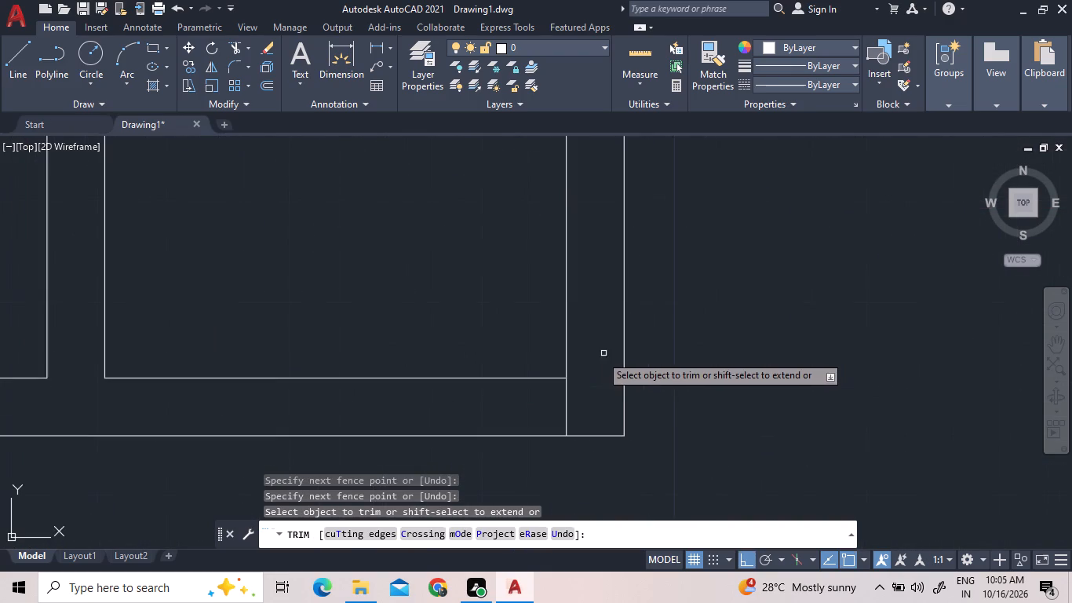
pyautogui.click(563, 400)
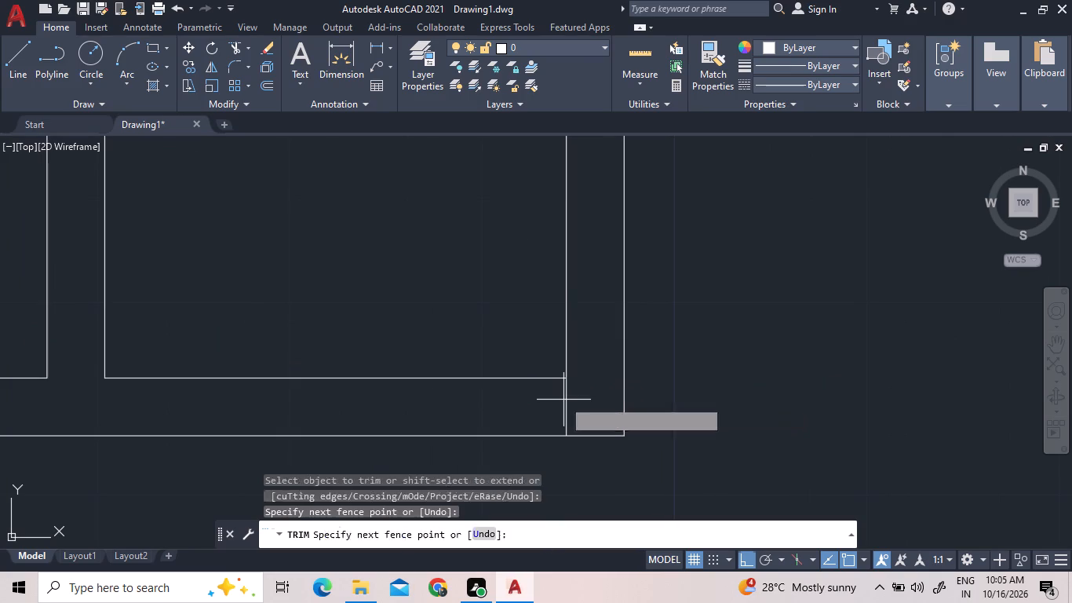
pyautogui.doubleClick(584, 401)
pyautogui.scroll(-3, 584, 401)
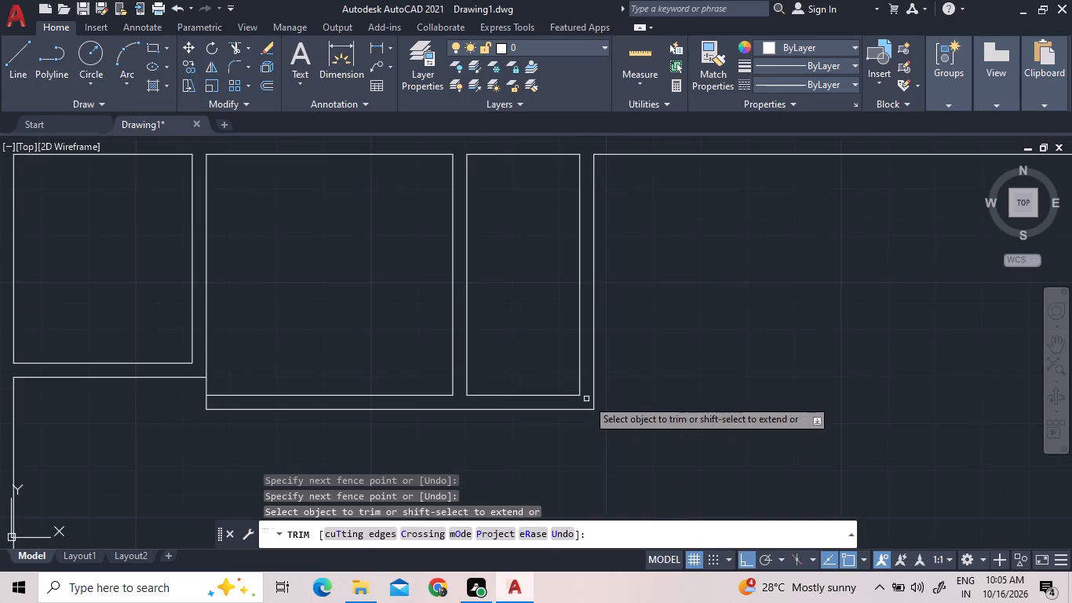
pyautogui.scroll(-1, 587, 399)
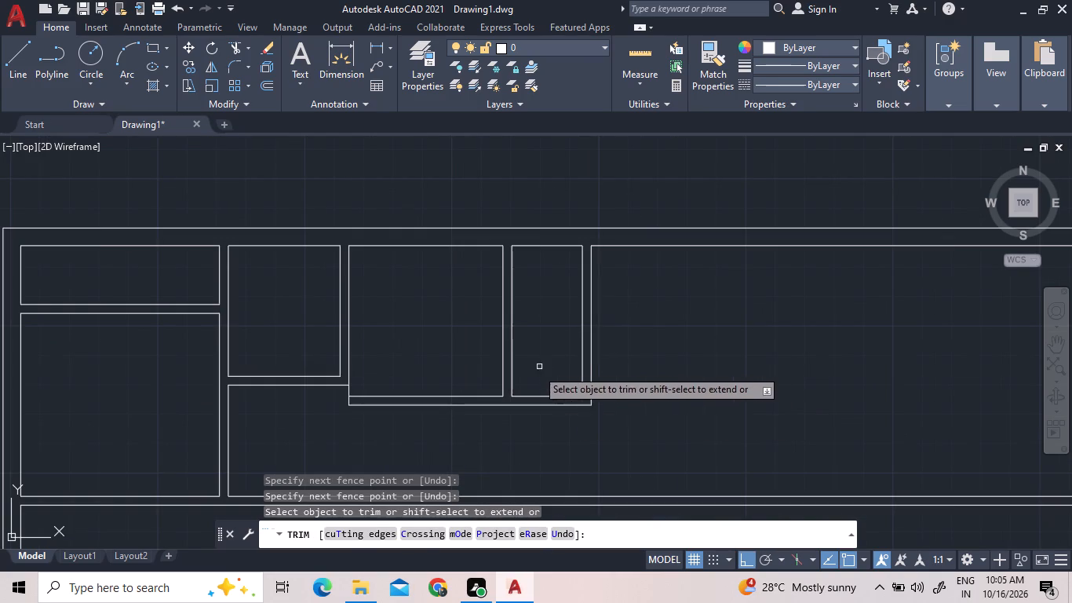
pyautogui.scroll(-1, 500, 361)
pyautogui.scroll(2, 517, 415)
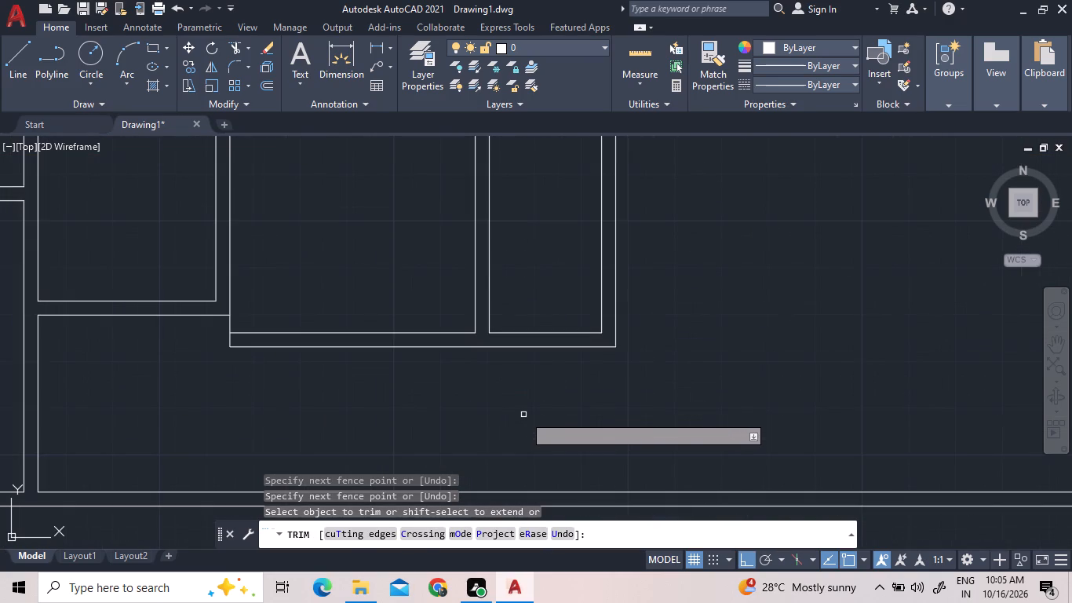
pyautogui.scroll(-1, 541, 378)
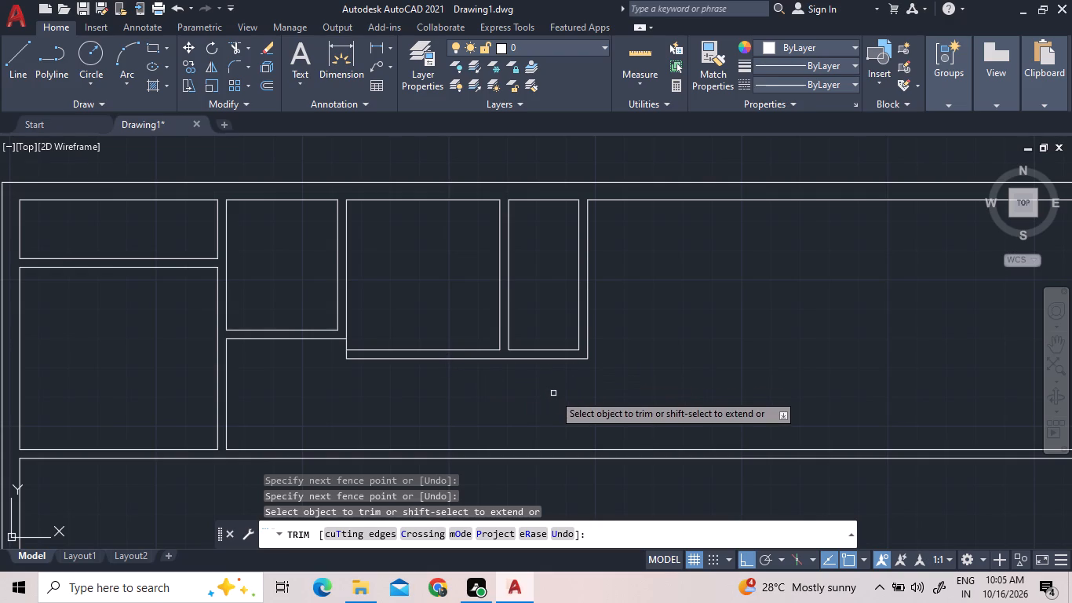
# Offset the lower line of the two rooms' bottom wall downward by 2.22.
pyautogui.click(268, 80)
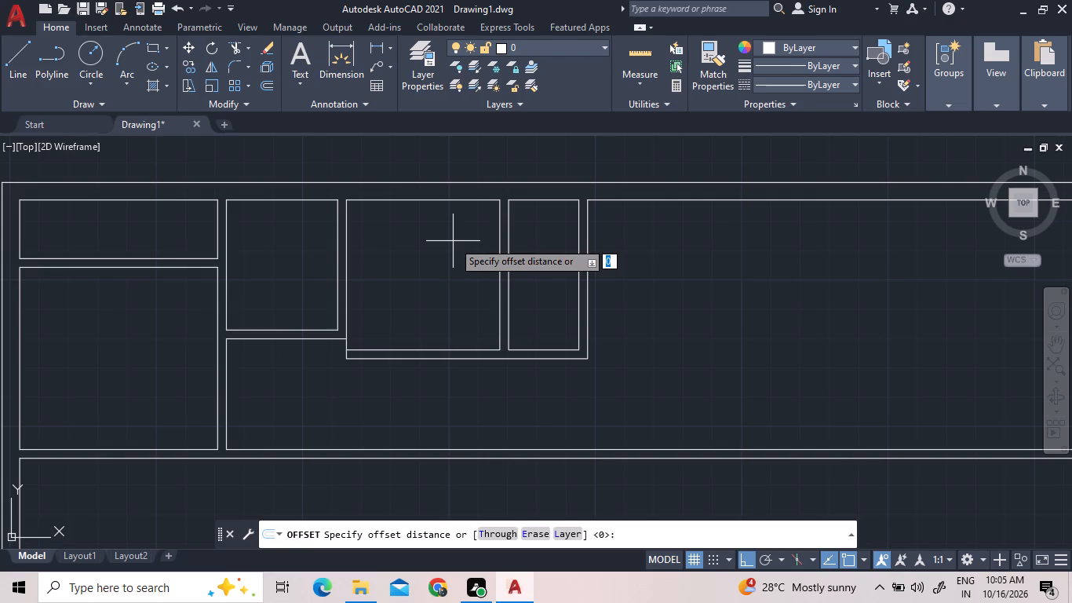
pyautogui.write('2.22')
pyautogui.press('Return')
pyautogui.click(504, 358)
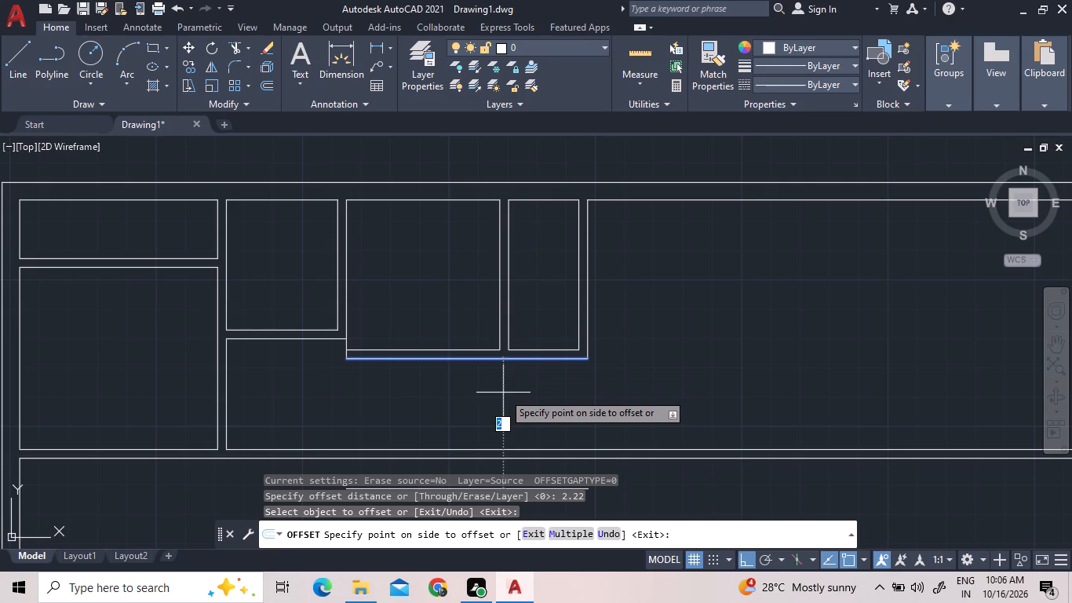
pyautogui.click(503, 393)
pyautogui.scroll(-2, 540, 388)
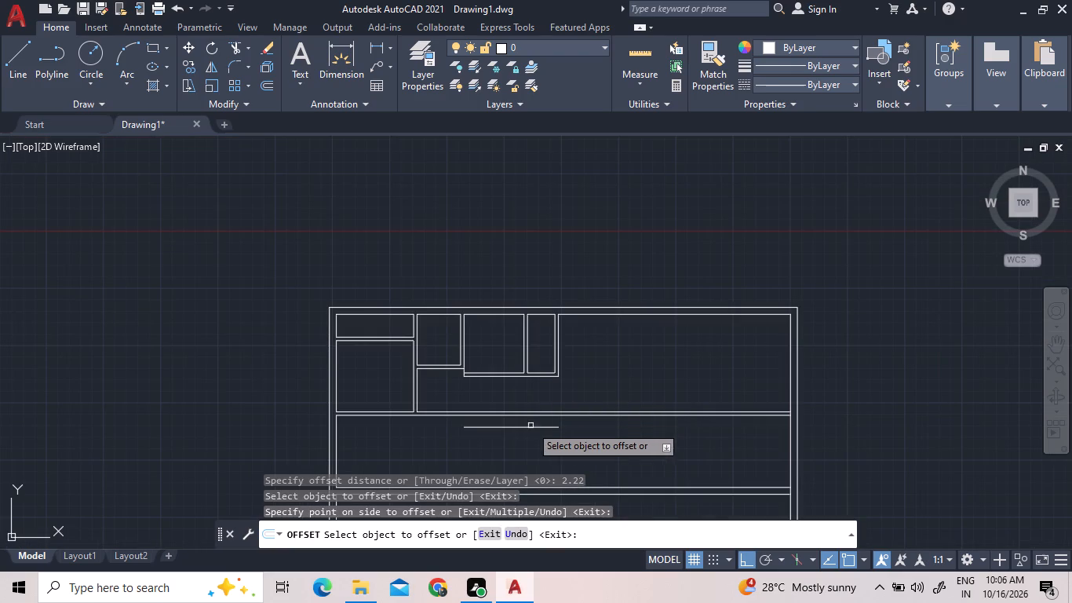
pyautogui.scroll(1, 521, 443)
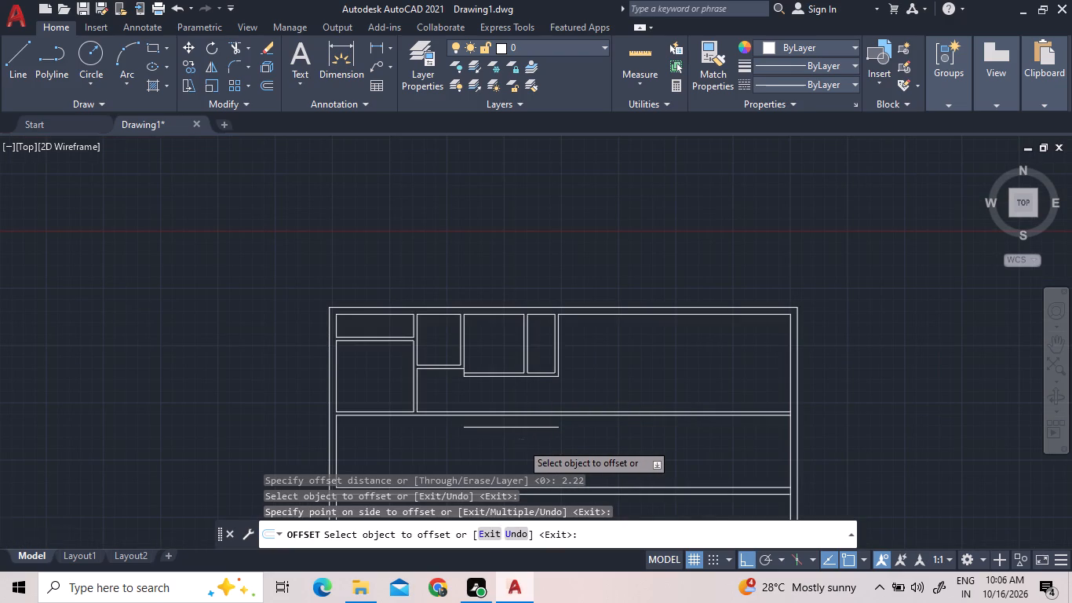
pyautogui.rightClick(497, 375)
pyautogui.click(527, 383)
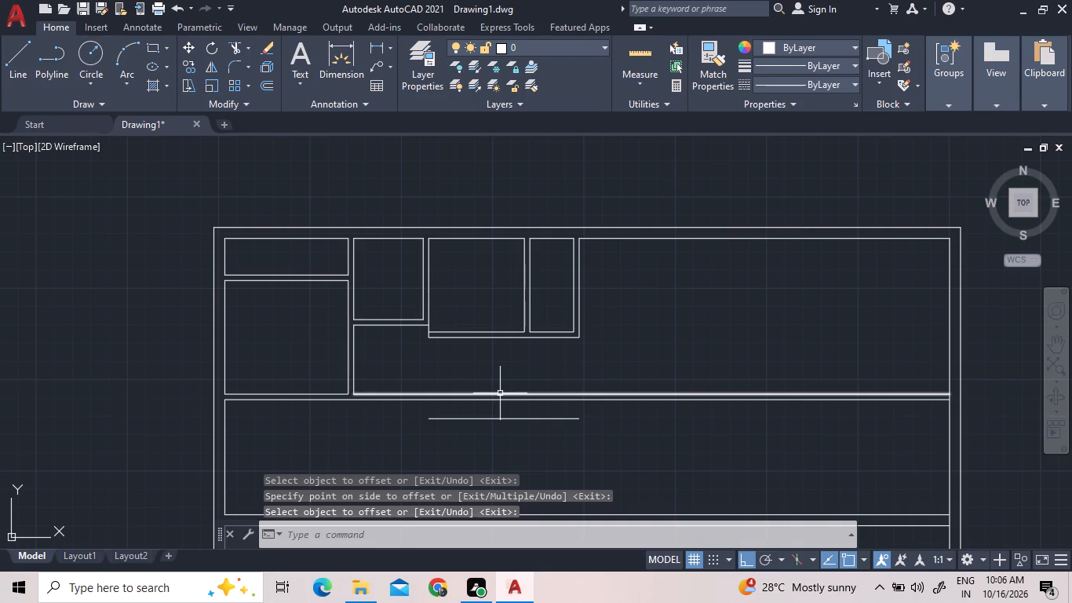
# Measure the spacing between the two rooms' bottom wall and the long horizontal wall below.
pyautogui.click(639, 65)
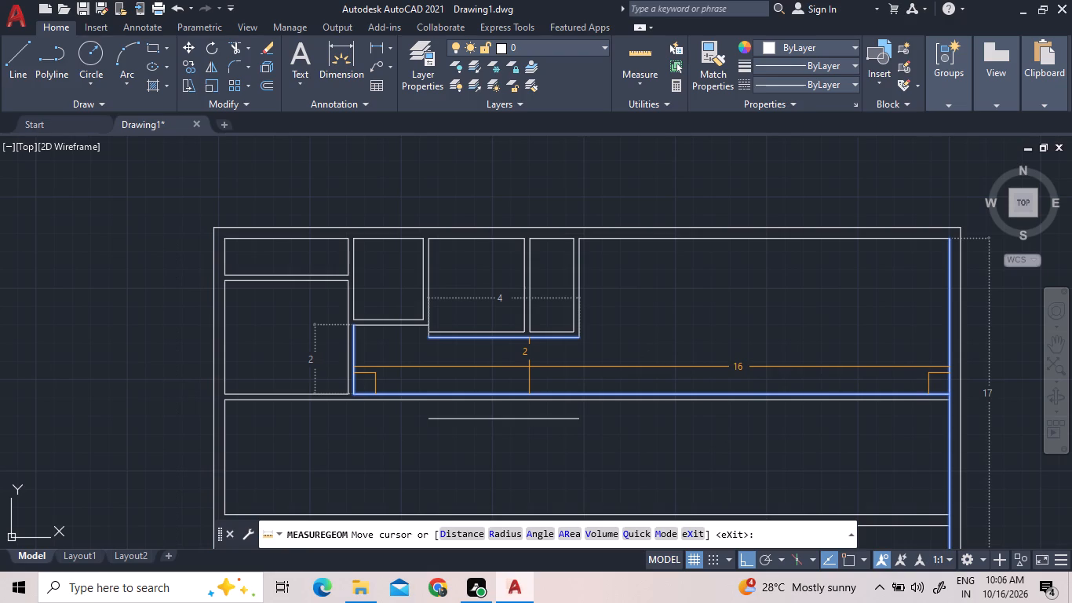
pyautogui.press('Escape')
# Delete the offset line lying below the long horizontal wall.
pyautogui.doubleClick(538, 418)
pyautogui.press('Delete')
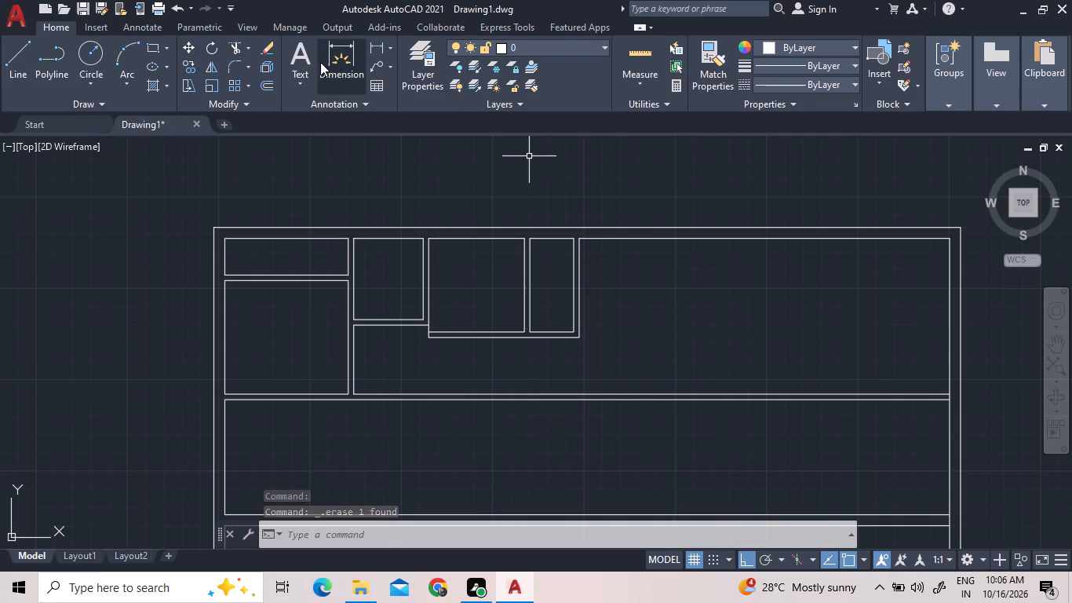
# Offset the lower line of the two rooms' bottom wall downward by 1.22.
pyautogui.click(275, 87)
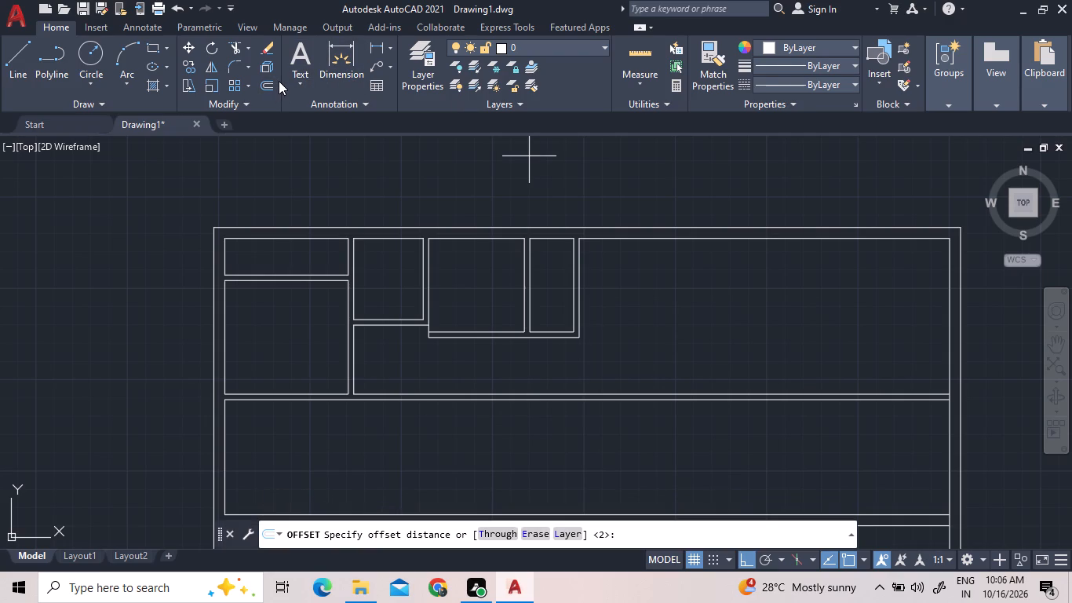
pyautogui.write('1.22')
pyautogui.press('Return')
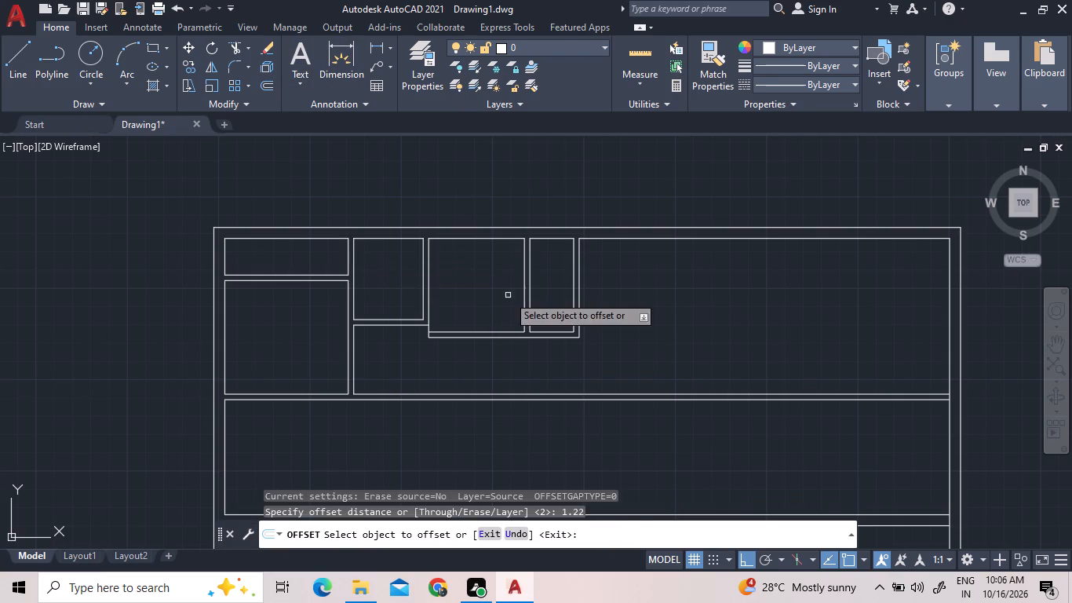
pyautogui.doubleClick(500, 337)
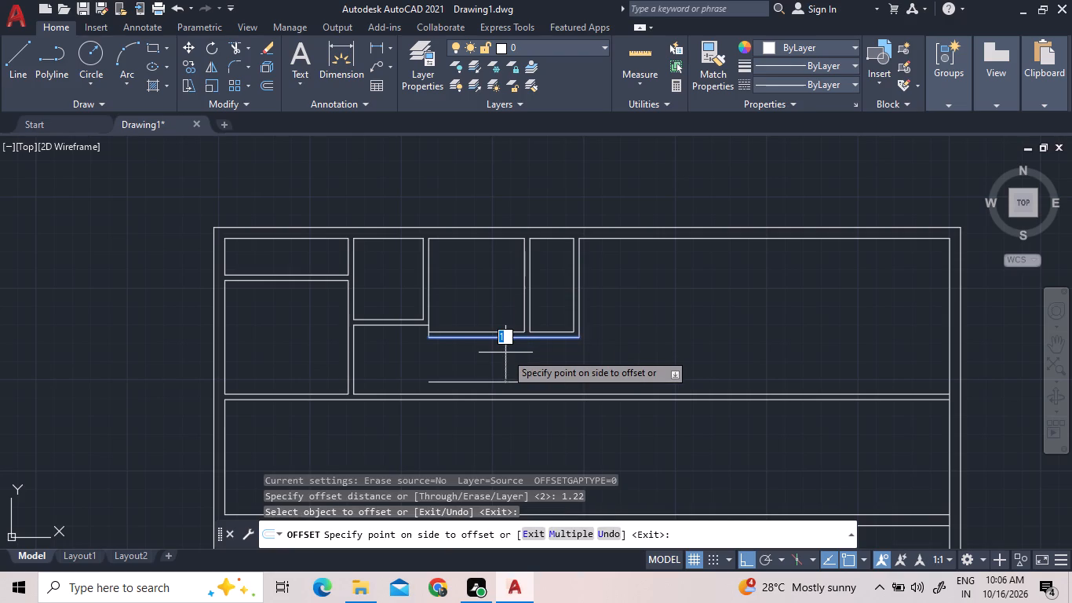
pyautogui.tripleClick(505, 353)
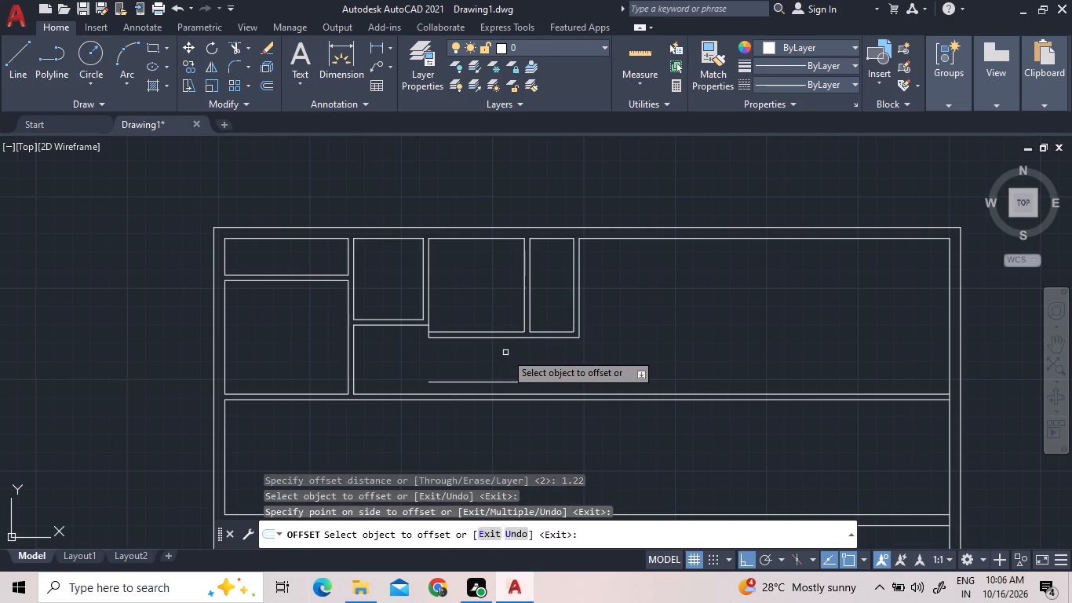
# Offset the short horizontal line beneath the two rooms by 0.15, once upward and once downward.
pyautogui.click(269, 88)
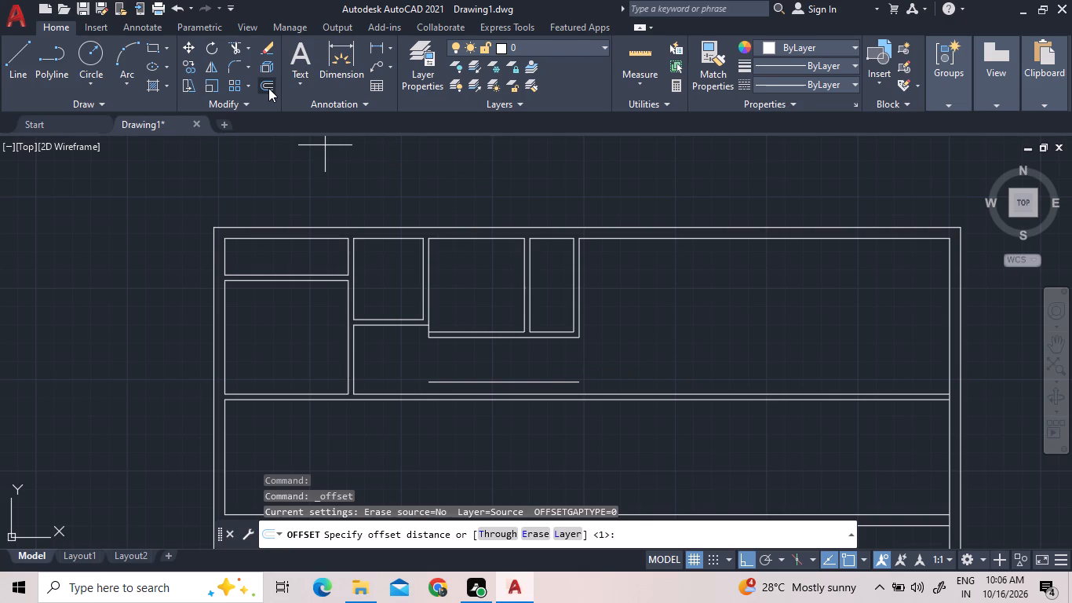
pyautogui.write('0.15')
pyautogui.press('Return')
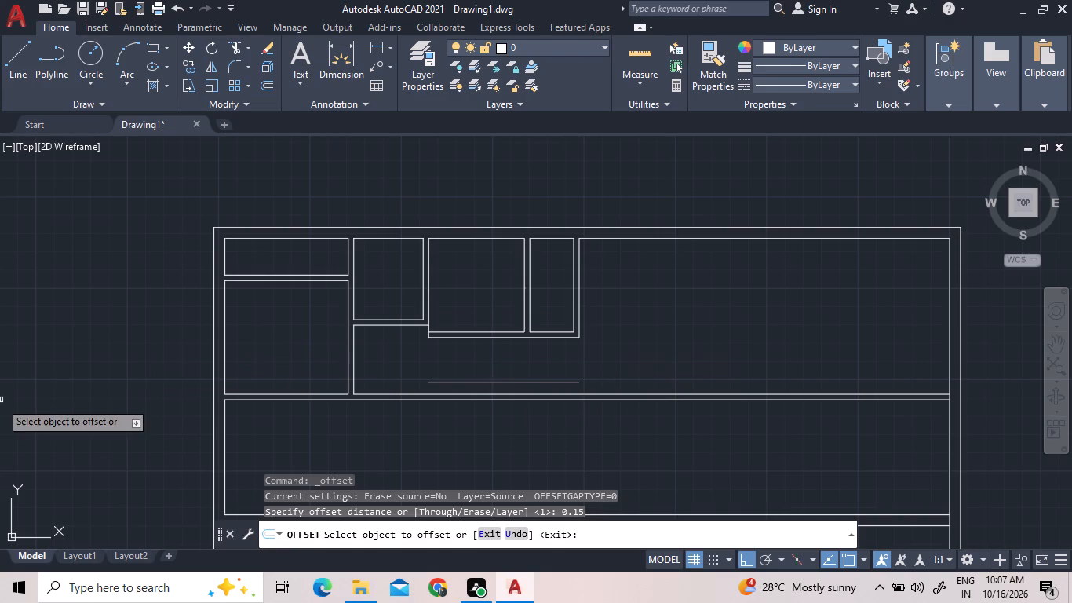
pyautogui.click(454, 382)
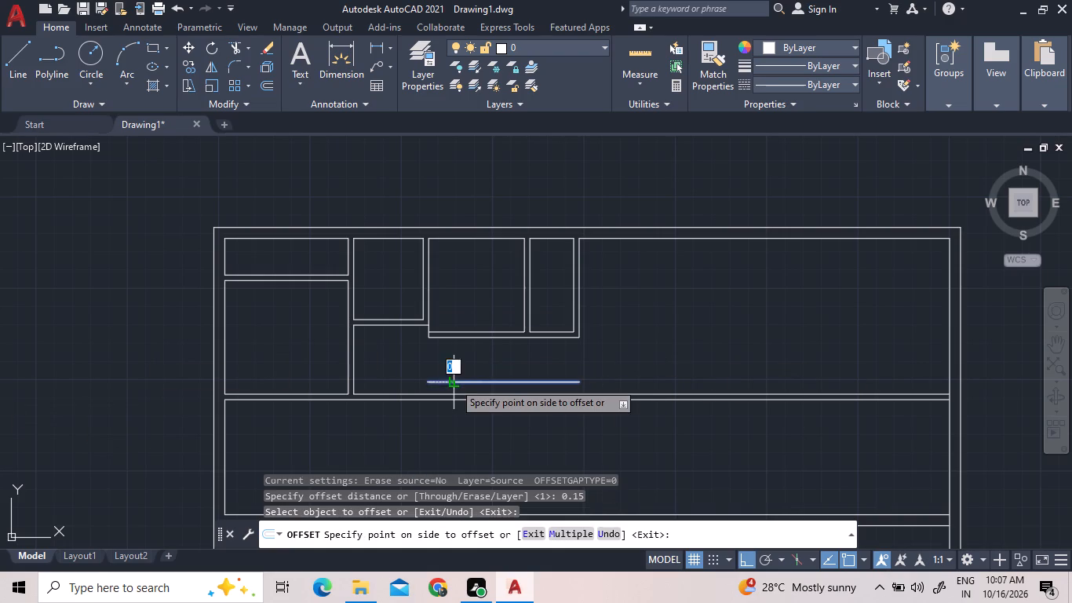
pyautogui.click(471, 387)
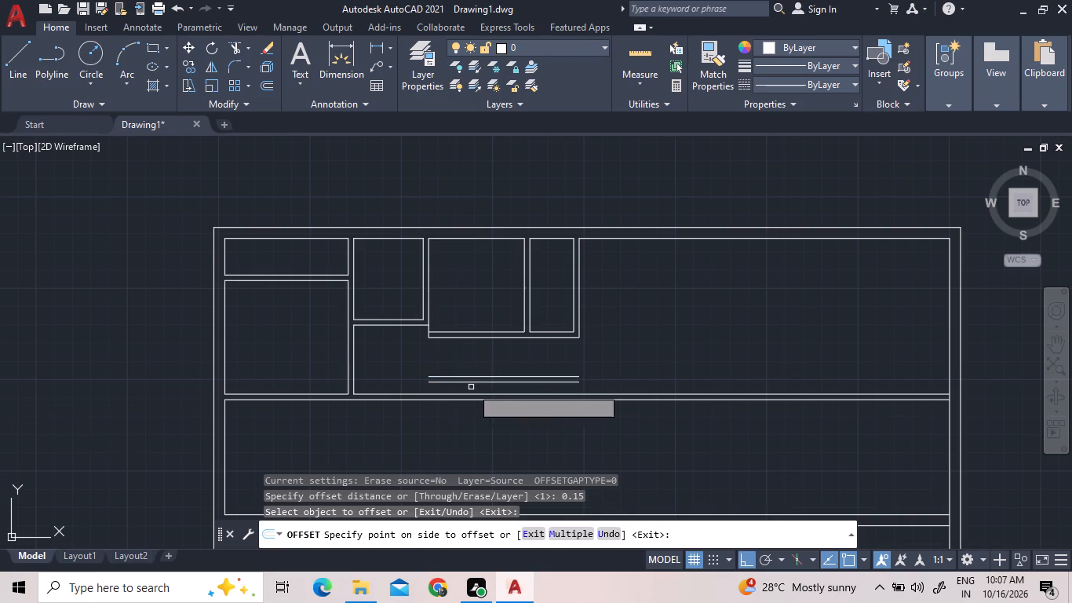
pyautogui.click(471, 381)
pyautogui.click(472, 392)
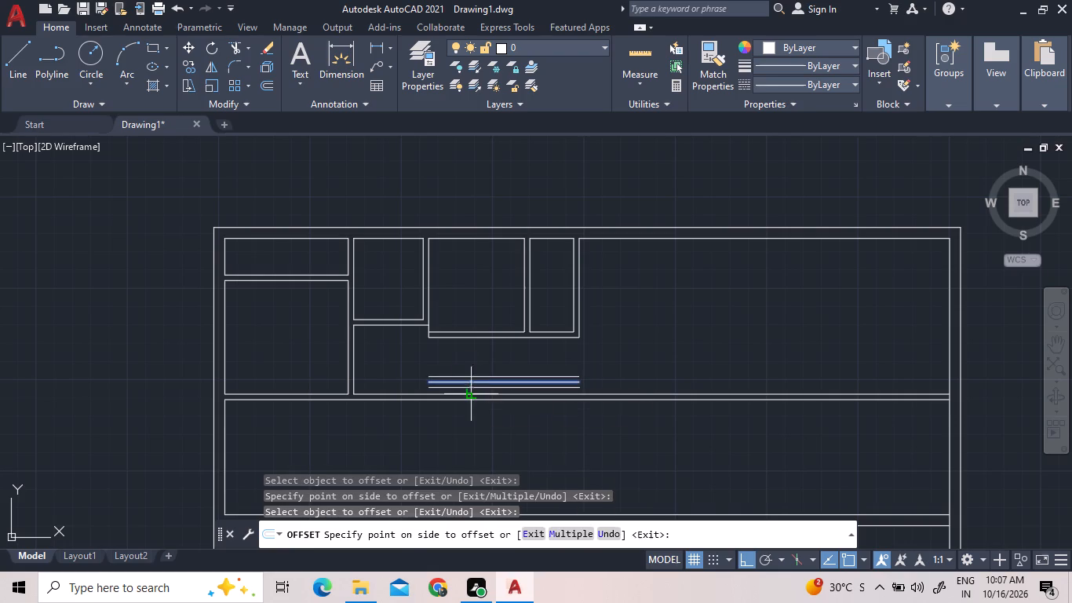
pyautogui.rightClick(483, 367)
pyautogui.click(499, 373)
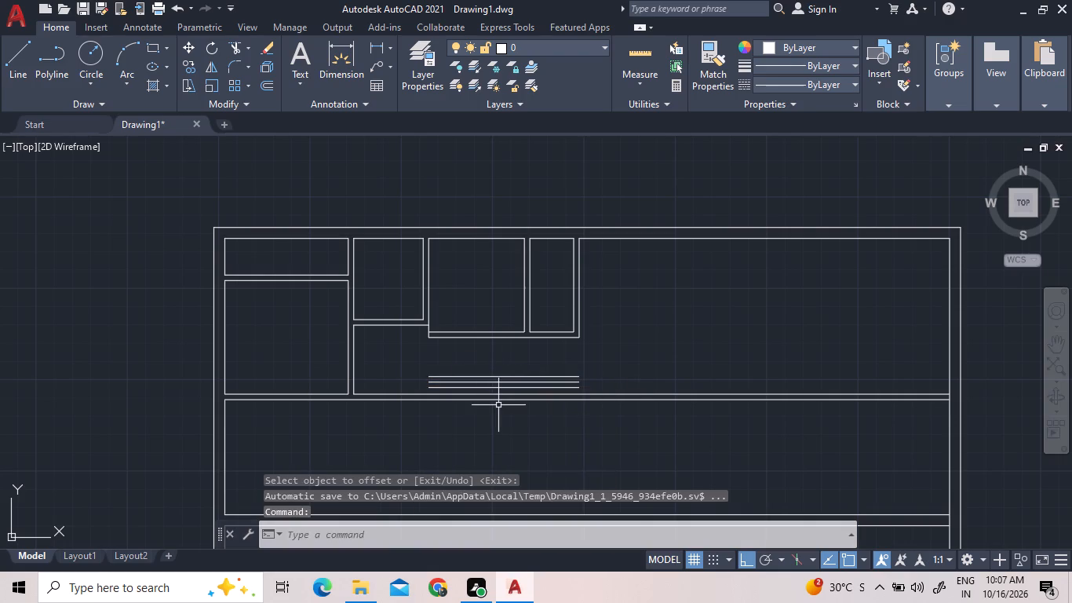
# Delete the upper of the three parallel lines beneath the two rooms.
pyautogui.click(533, 376)
pyautogui.press('Delete')
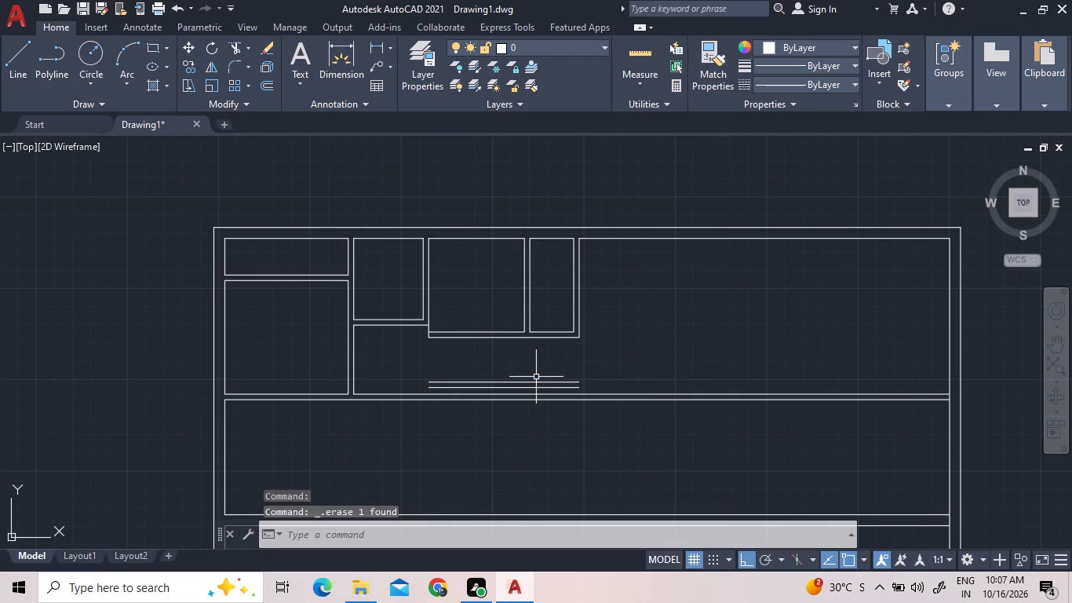
# Extend both vertical lines of the narrow room's right wall down to the lowest of the new horizontal lines.
pyautogui.write('ex')
pyautogui.press('space')
pyautogui.press('space')
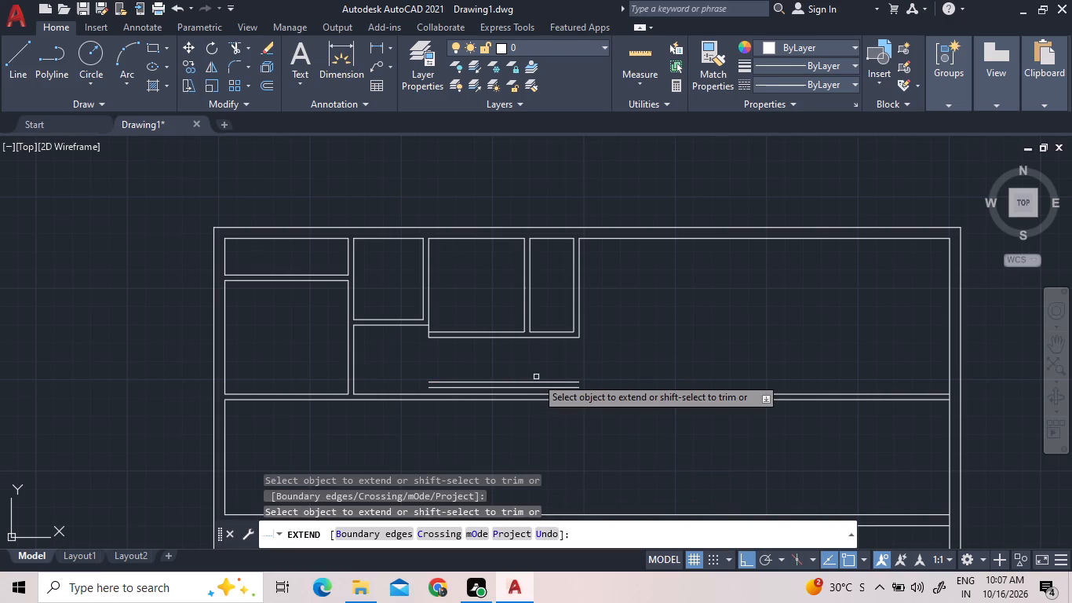
pyautogui.doubleClick(576, 312)
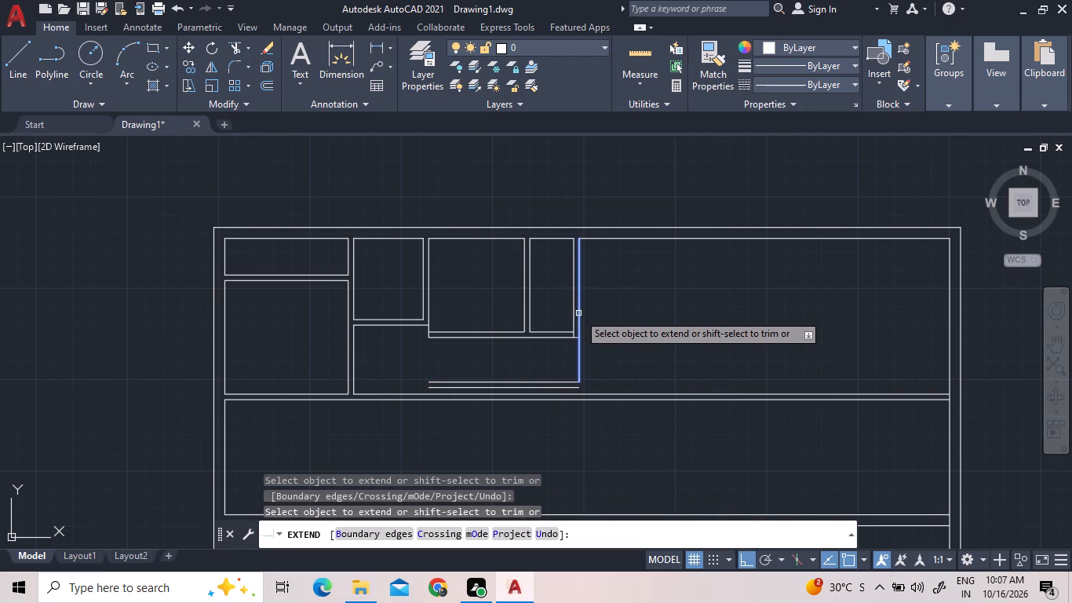
pyautogui.click(581, 313)
pyautogui.click(575, 311)
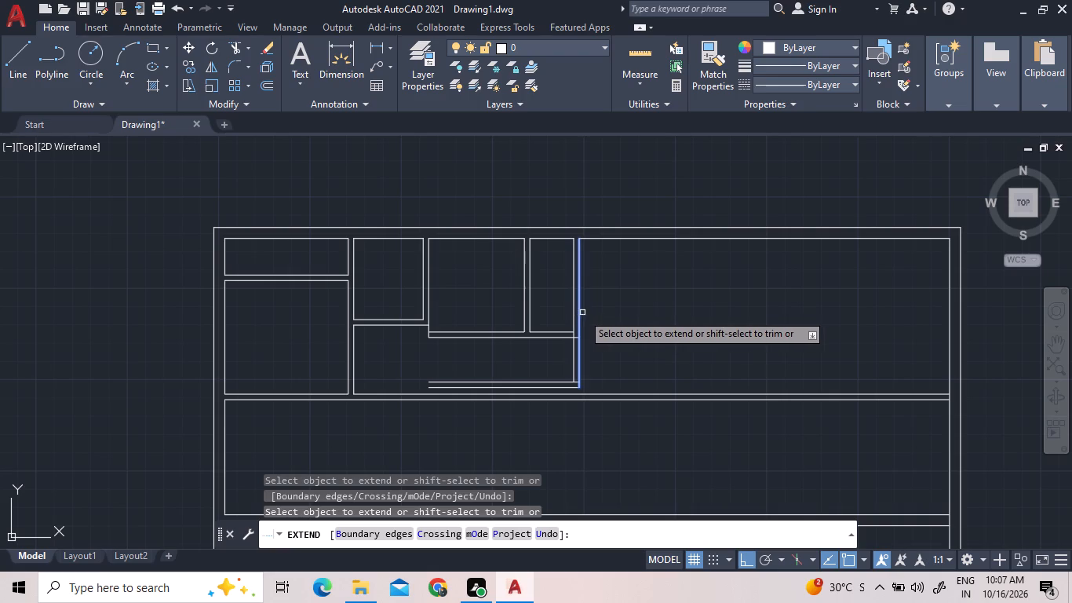
pyautogui.click(582, 313)
pyautogui.doubleClick(571, 309)
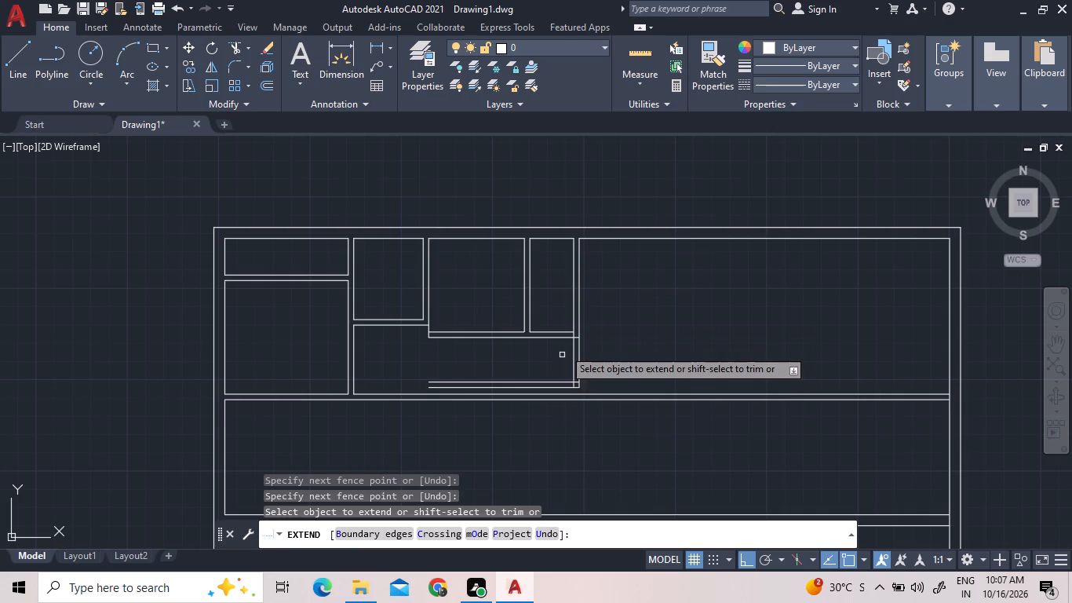
# Trim the overlapping segments where the extended right wall meets the rooms' bottom wall and the new lower wall.
pyautogui.scroll(2, 574, 342)
pyautogui.scroll(-1, 585, 336)
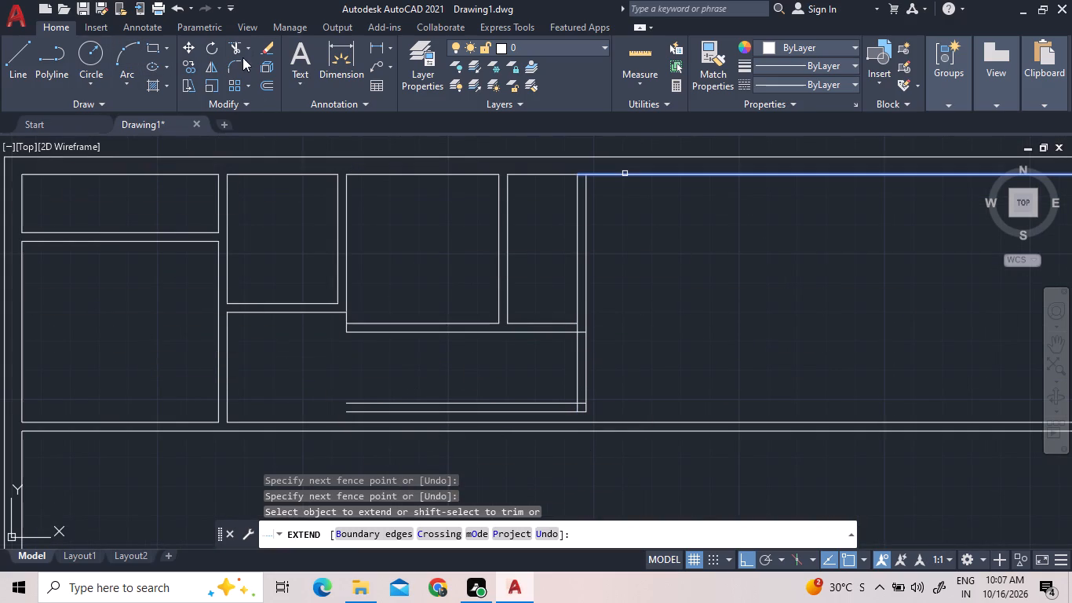
pyautogui.click(235, 38)
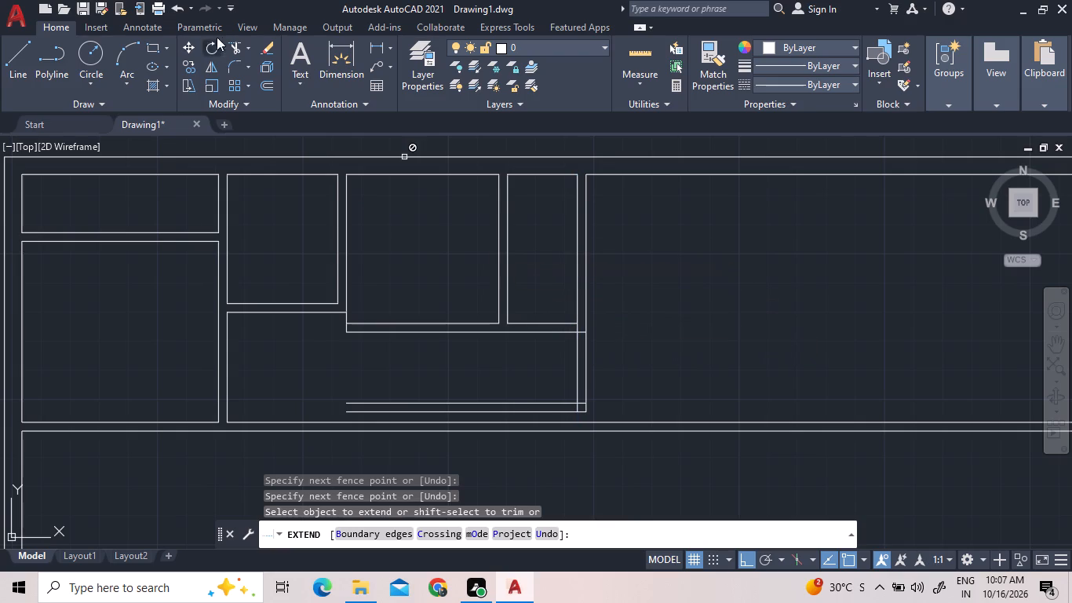
pyautogui.click(235, 43)
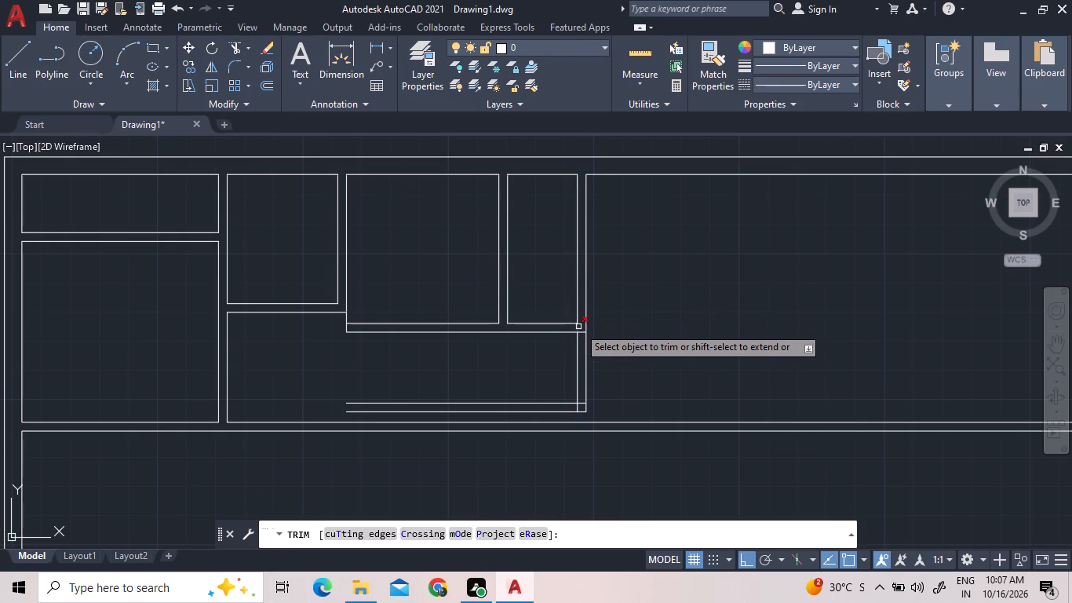
pyautogui.click(578, 327)
pyautogui.doubleClick(582, 331)
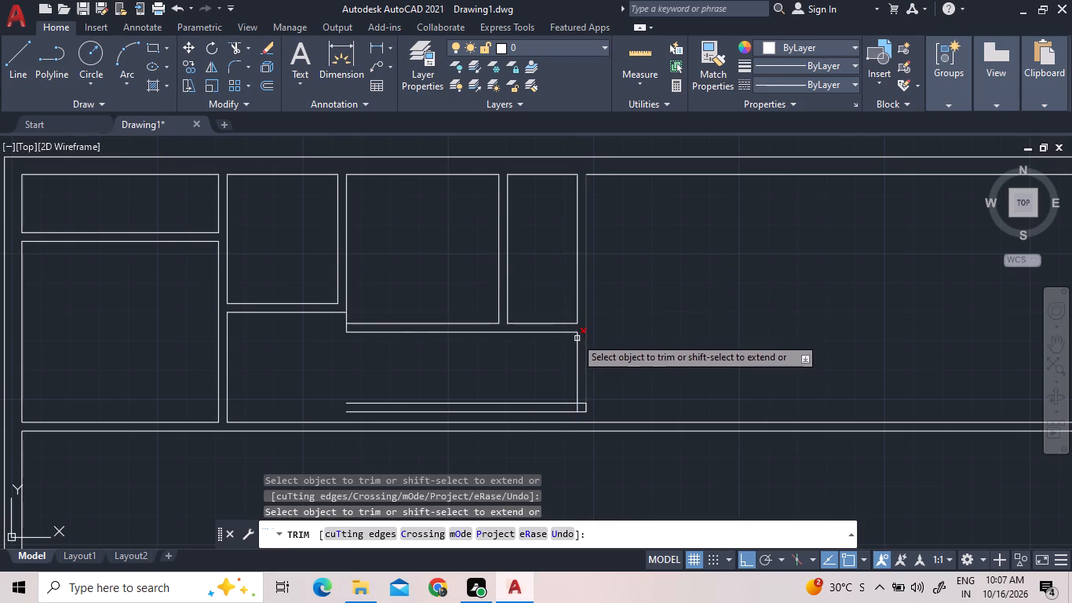
pyautogui.click(582, 404)
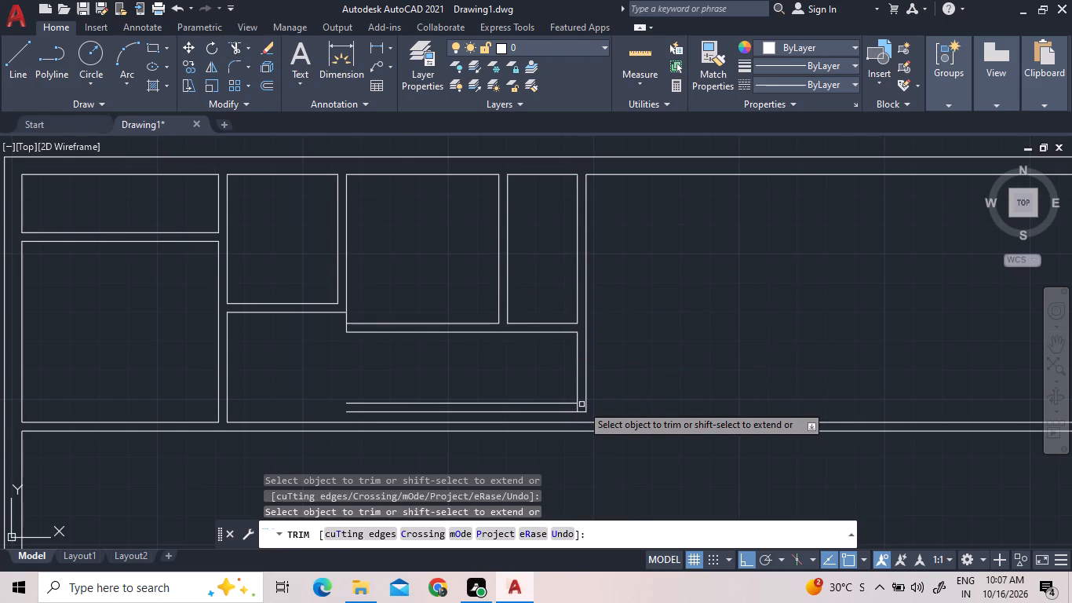
pyautogui.click(576, 407)
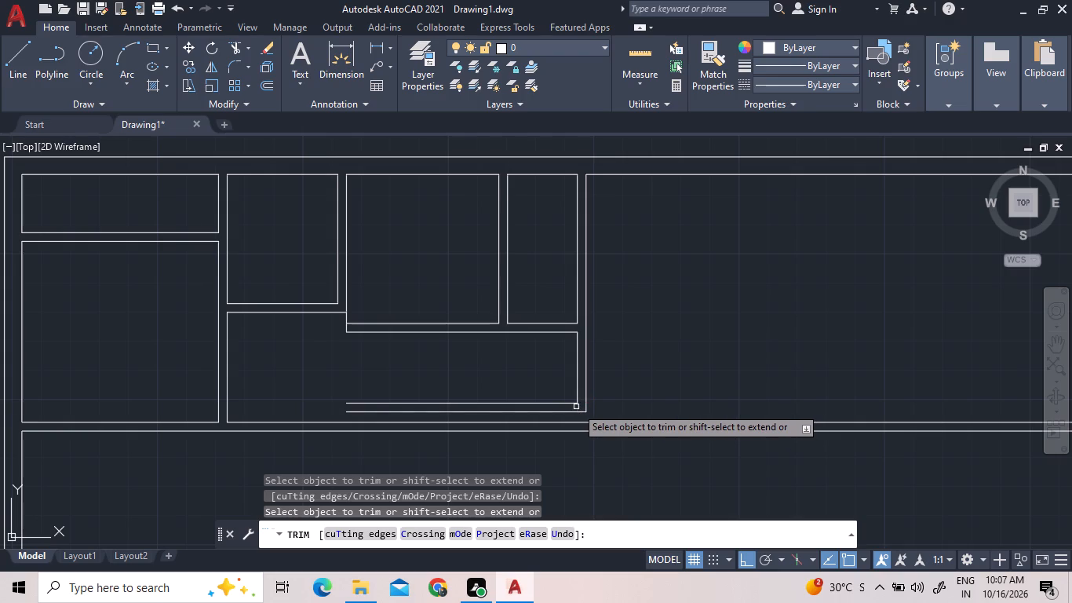
pyautogui.rightClick(674, 349)
pyautogui.click(721, 133)
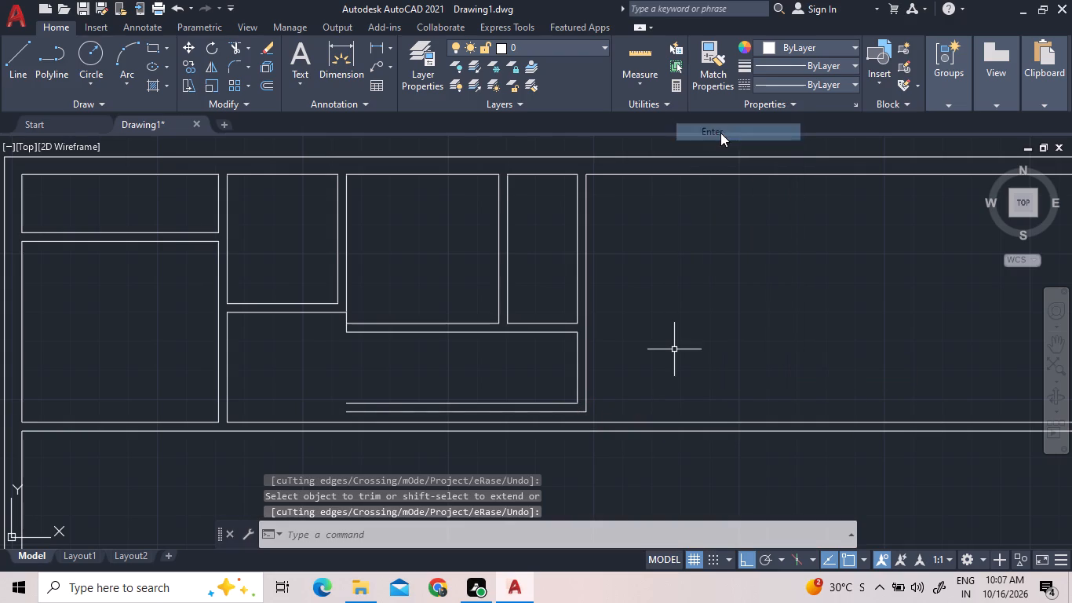
# Offset the inner line of the extended right wall 2.4 to the left, inside the new lower room.
pyautogui.click(270, 79)
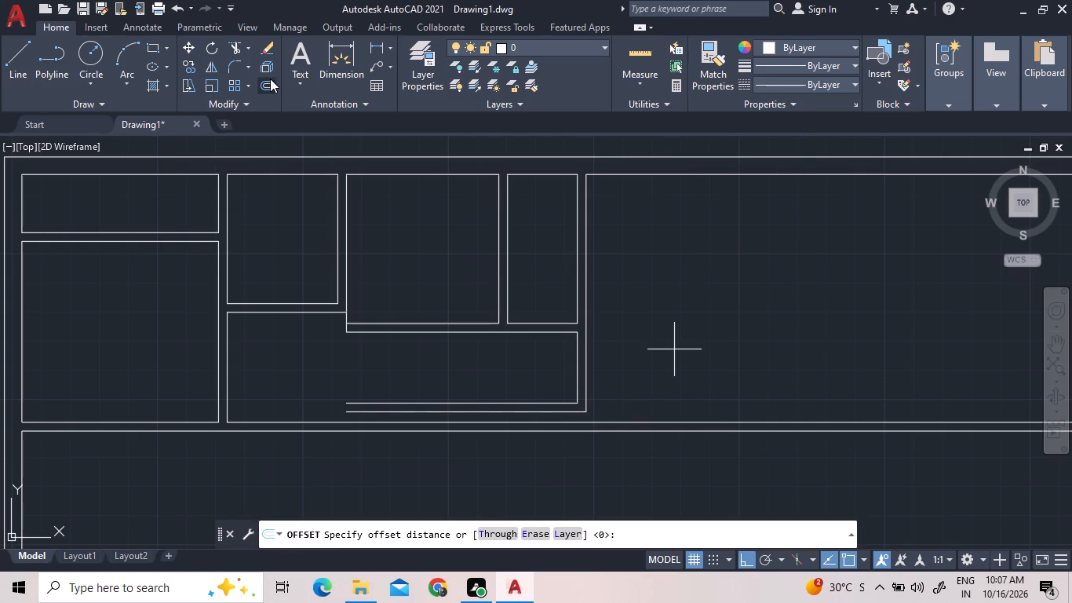
pyautogui.write('2.4')
pyautogui.press('Return')
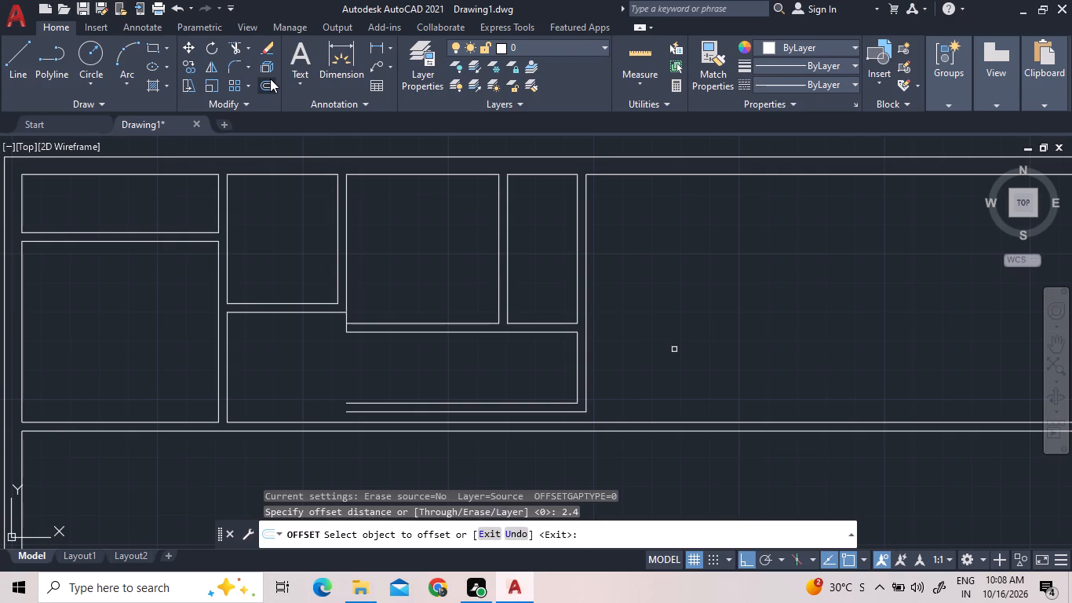
pyautogui.tripleClick(575, 365)
pyautogui.doubleClick(528, 369)
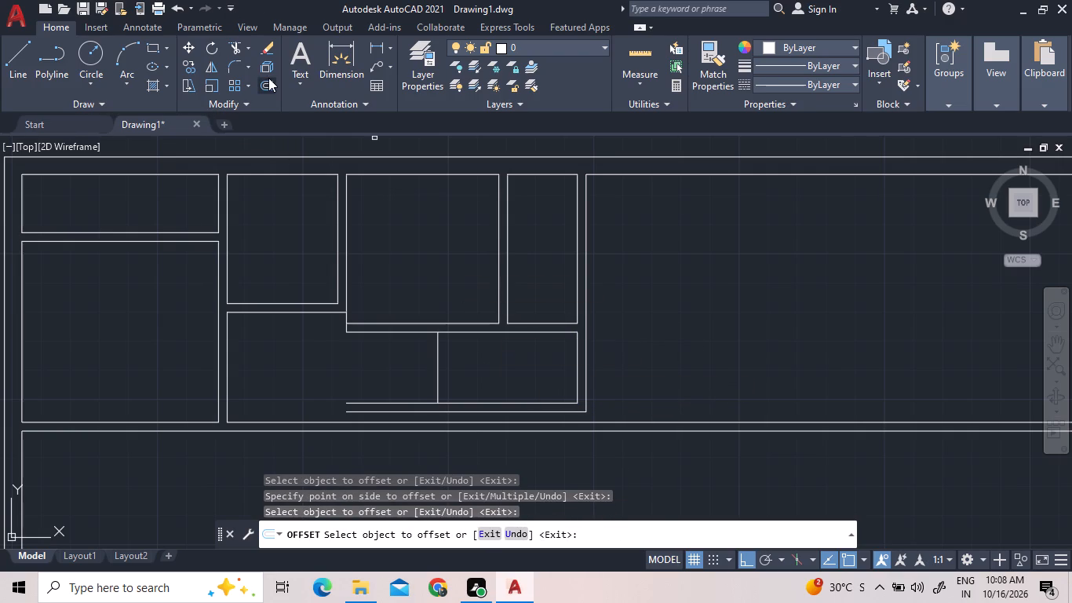
# Offset the new vertical partition line 0.15 to the left to give the partition its thickness.
pyautogui.click(268, 78)
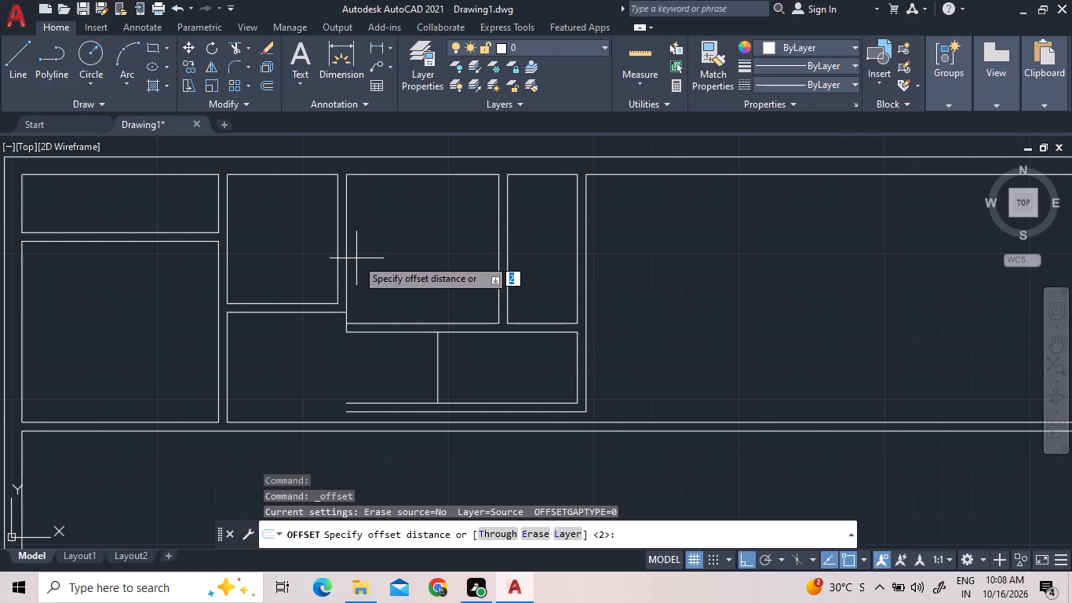
pyautogui.write('0.15')
pyautogui.press('Return')
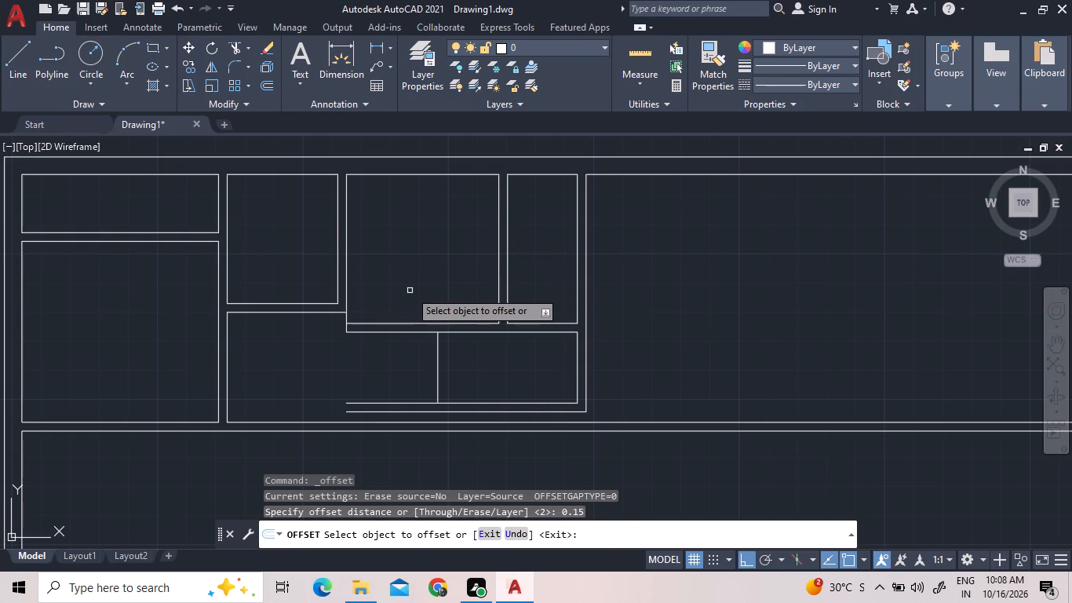
pyautogui.click(438, 365)
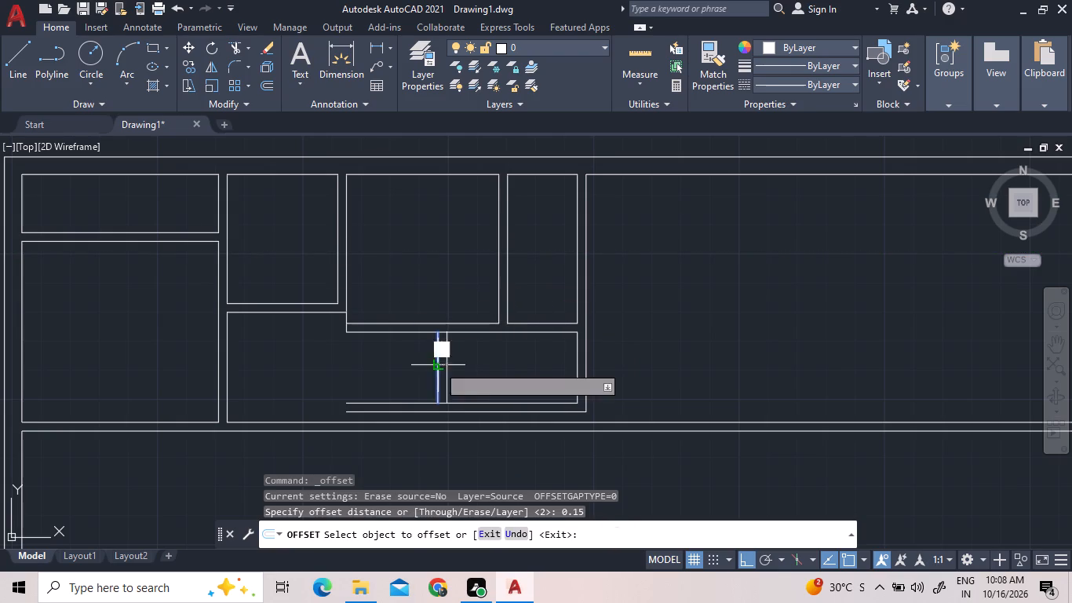
pyautogui.click(413, 366)
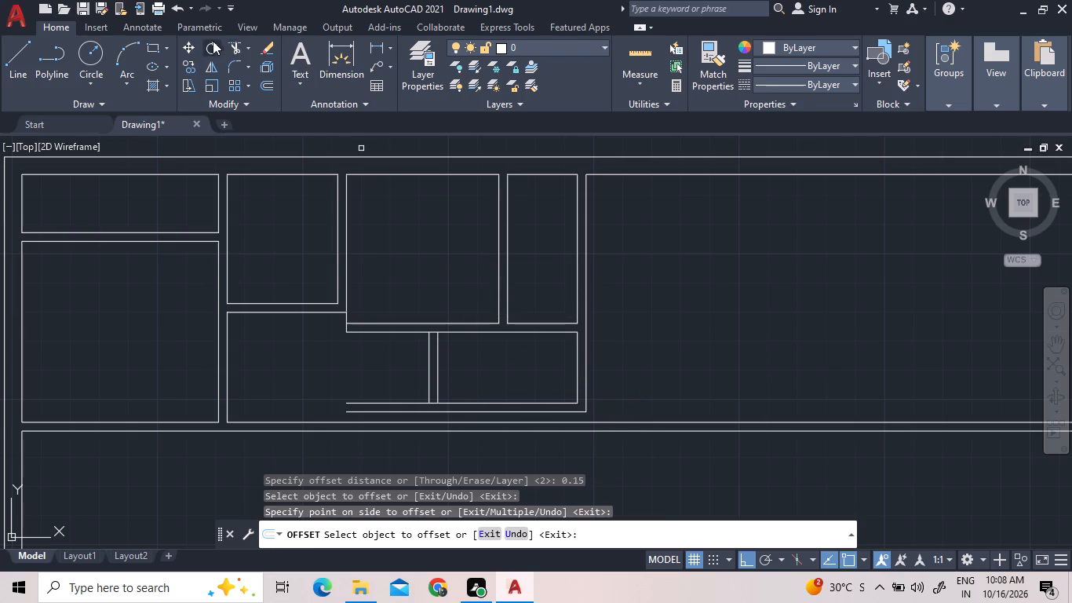
# Trim the horizontal segments between the two partition lines at the partition's upper and lower ends.
pyautogui.click(237, 41)
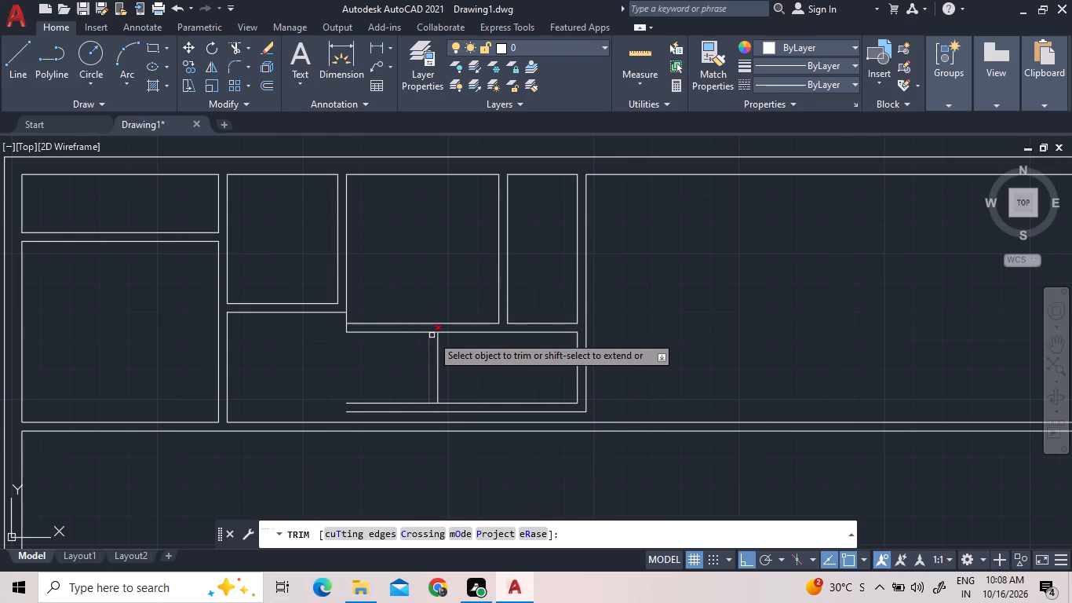
pyautogui.click(433, 334)
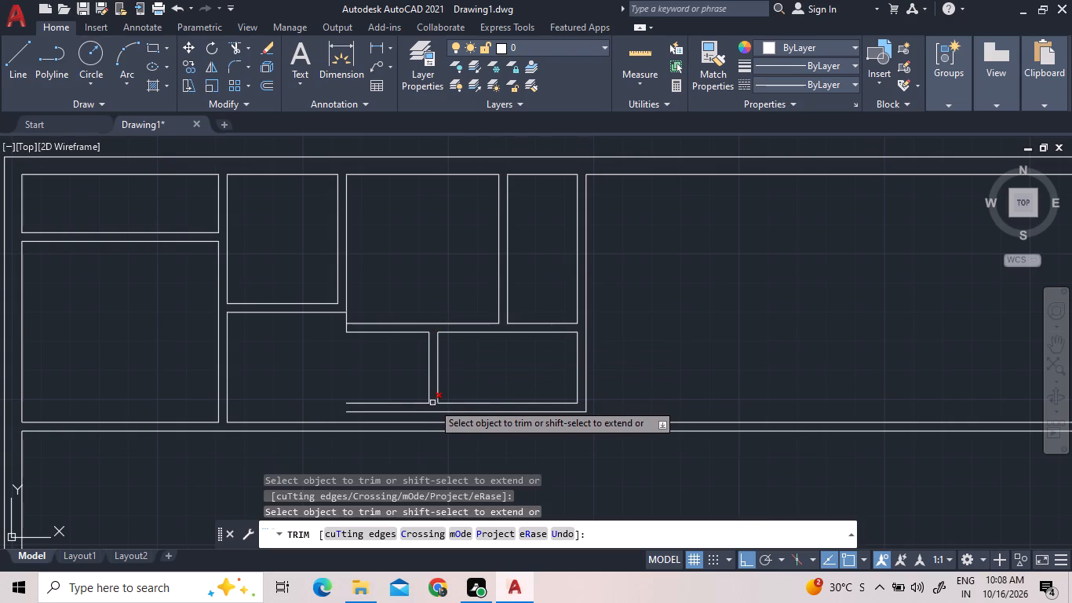
pyautogui.click(432, 403)
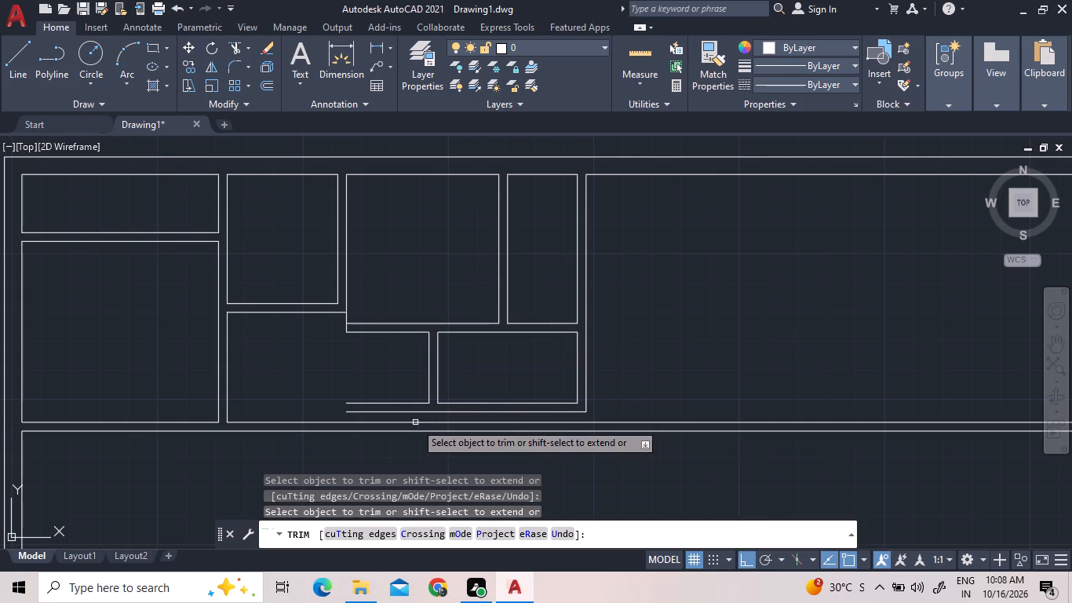
# Trim away the upper line of the long horizontal wall below the rooms.
pyautogui.doubleClick(413, 421)
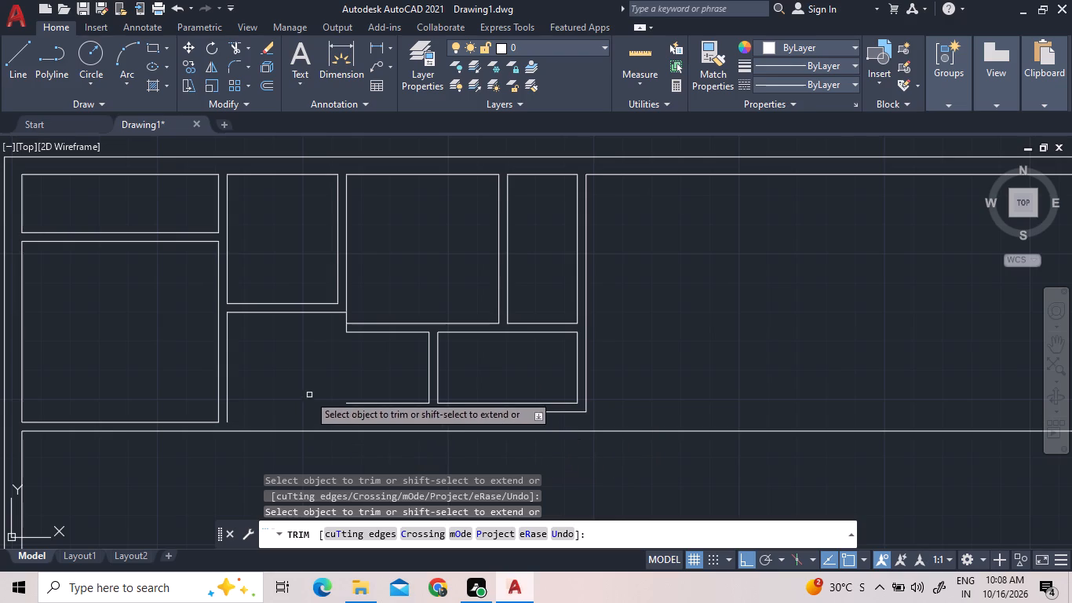
pyautogui.rightClick(300, 371)
pyautogui.click(342, 155)
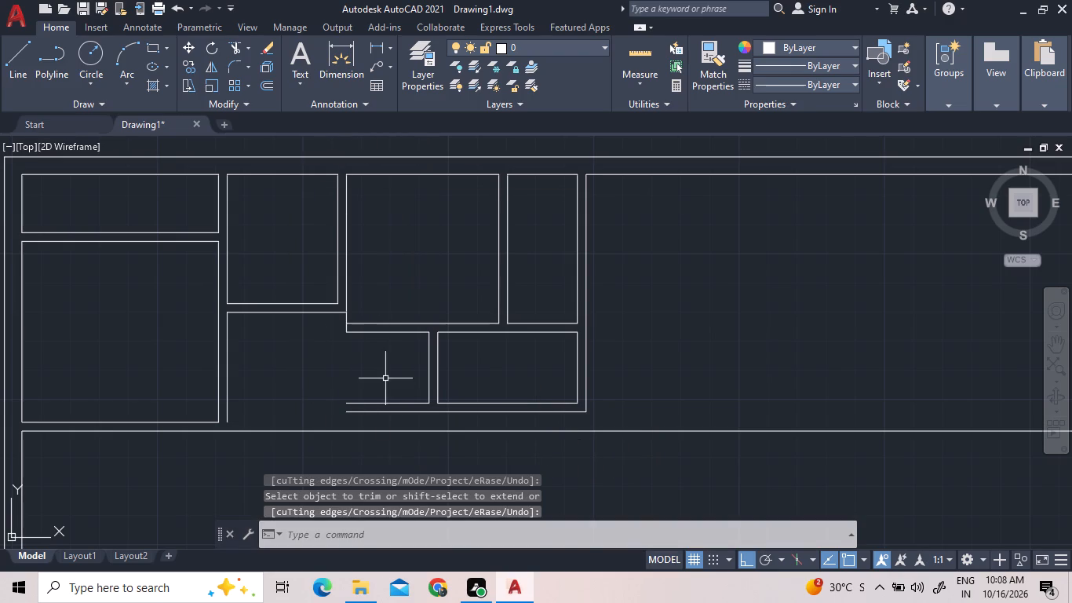
# Trim away the inner line of the new lower wall to the left of the partition.
pyautogui.click(233, 44)
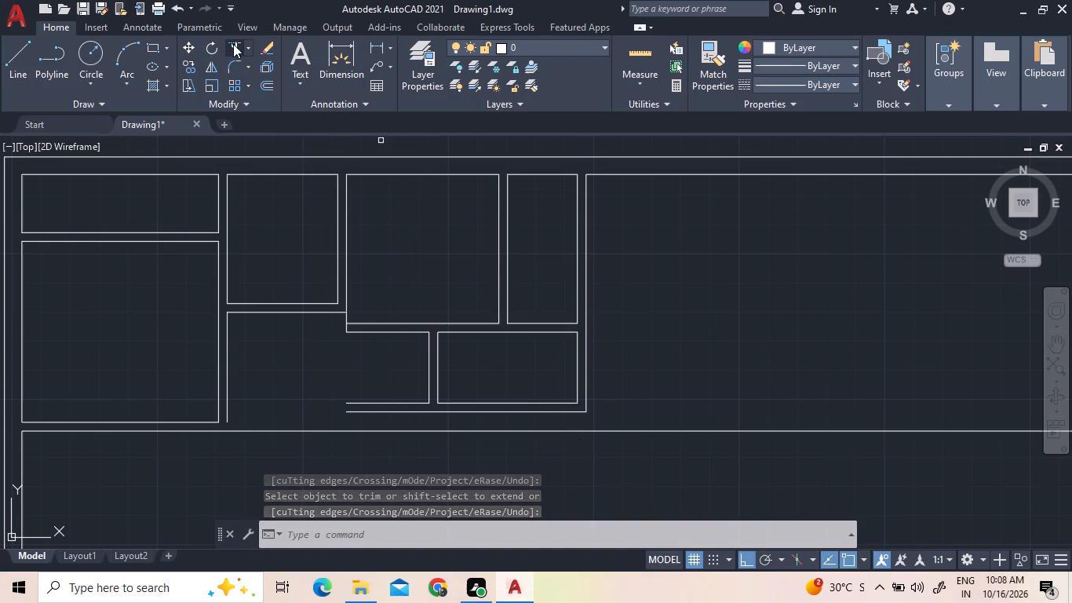
pyautogui.click(370, 401)
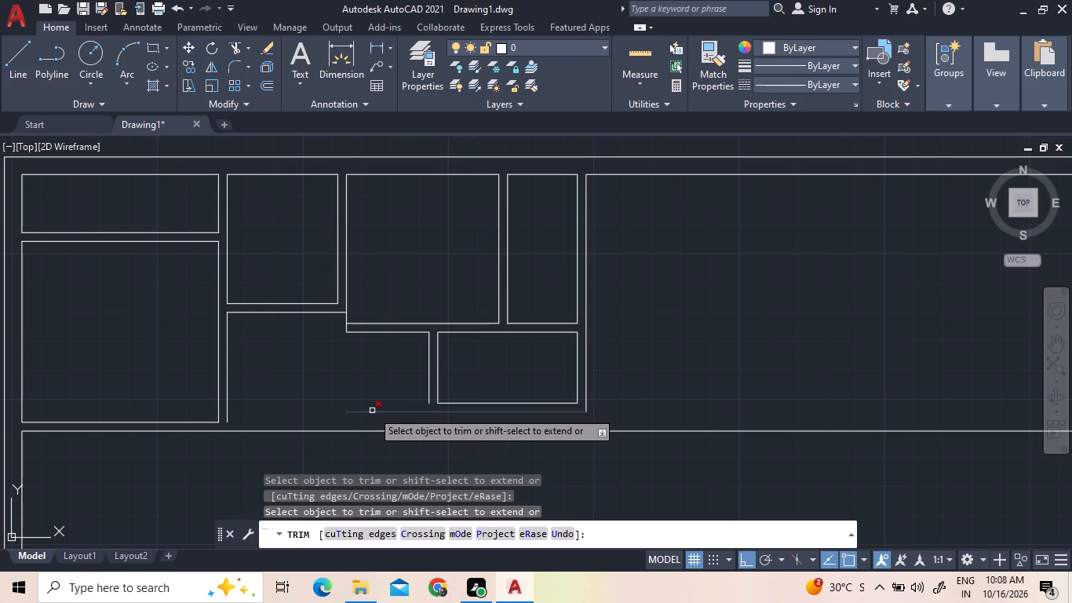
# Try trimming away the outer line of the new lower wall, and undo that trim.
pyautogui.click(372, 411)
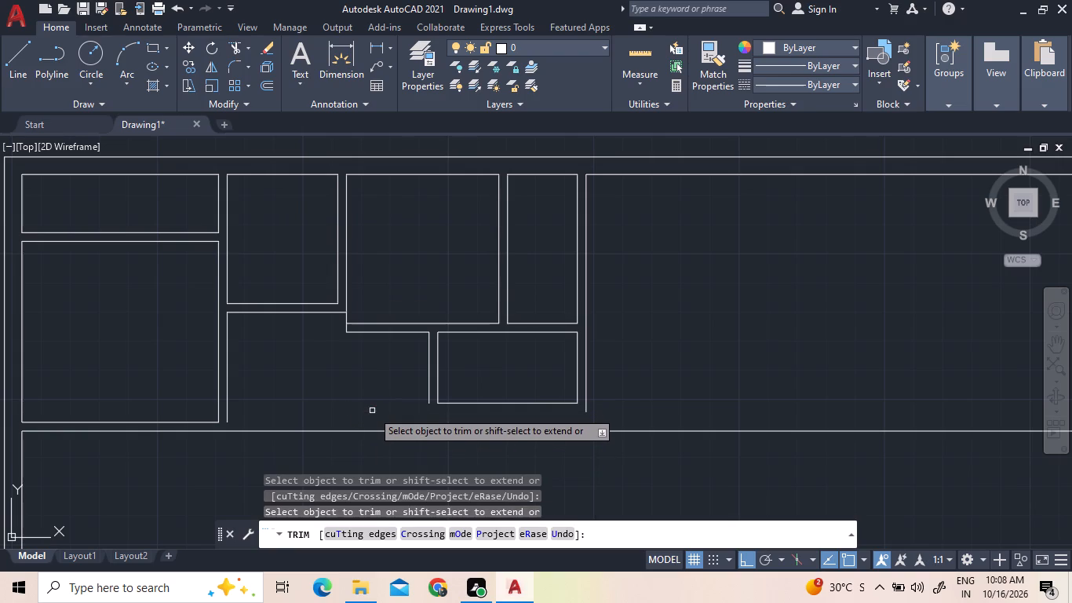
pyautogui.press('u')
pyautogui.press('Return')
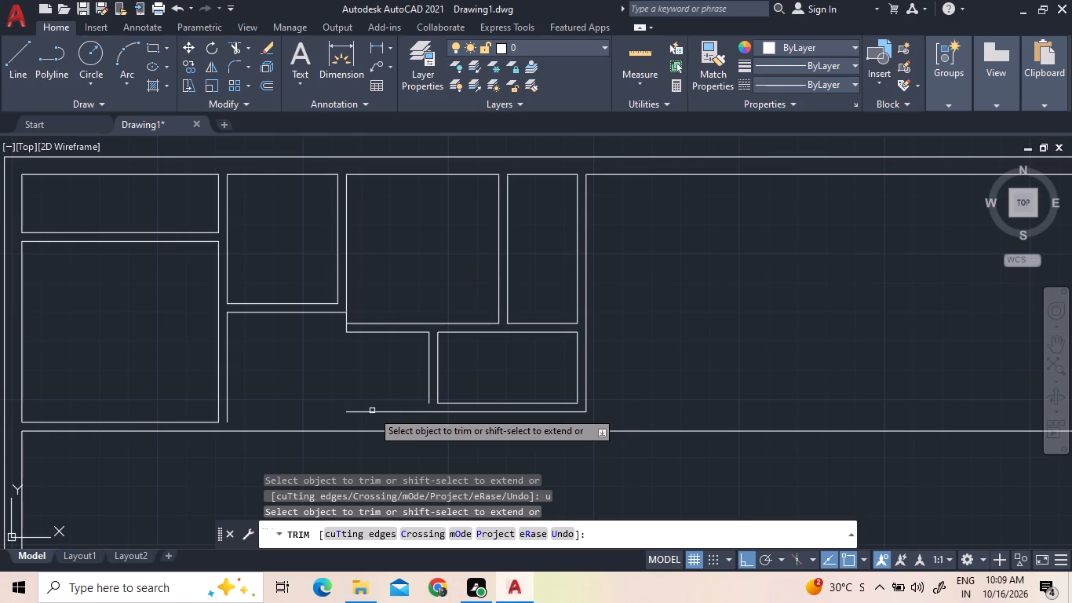
# Extend the left room's right-hand outer wall line and the small lower room's left-hand outer line down to the horizontal lines below them.
pyautogui.rightClick(760, 322)
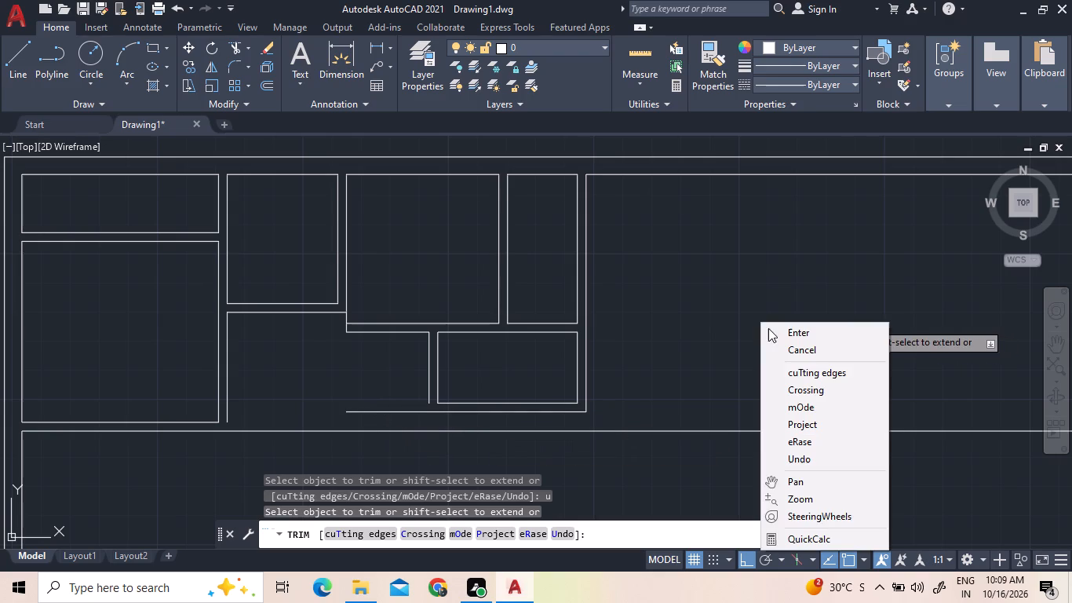
pyautogui.doubleClick(774, 334)
pyautogui.rightClick(760, 326)
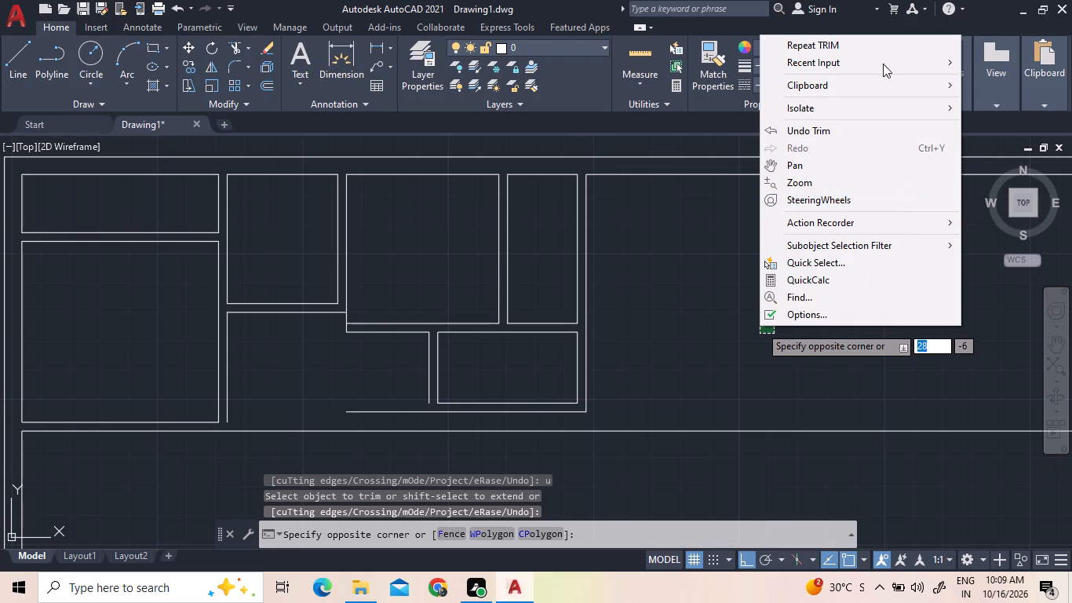
pyautogui.click(881, 60)
pyautogui.click(687, 101)
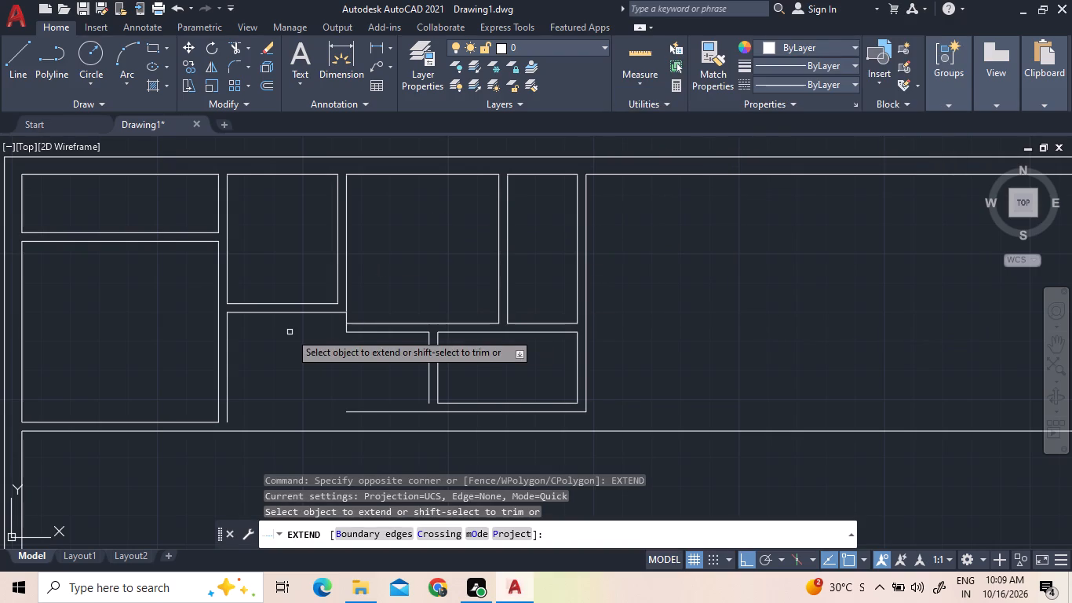
pyautogui.click(226, 382)
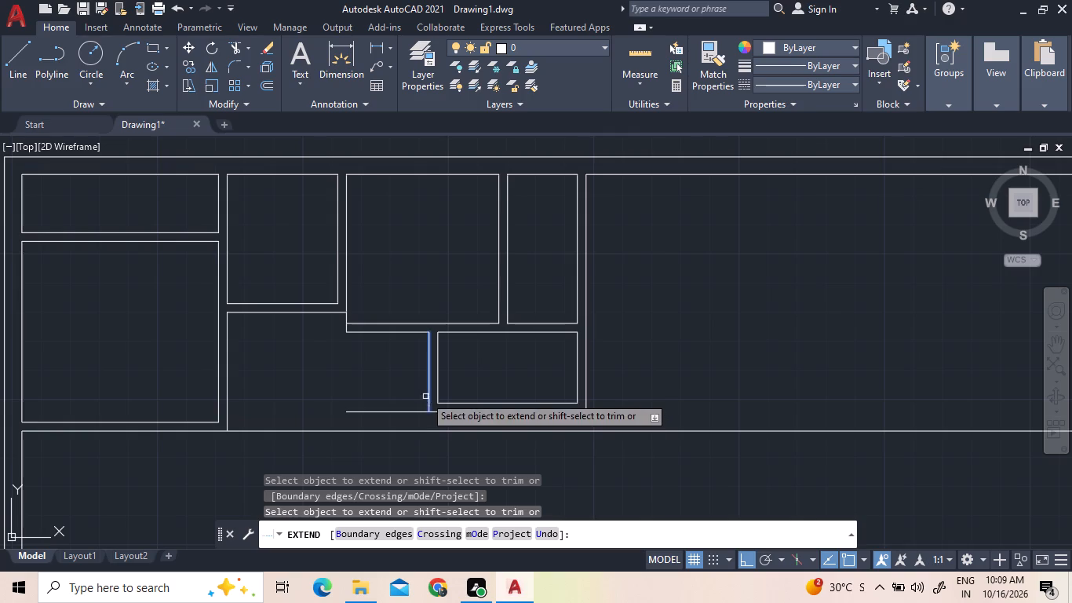
pyautogui.click(428, 394)
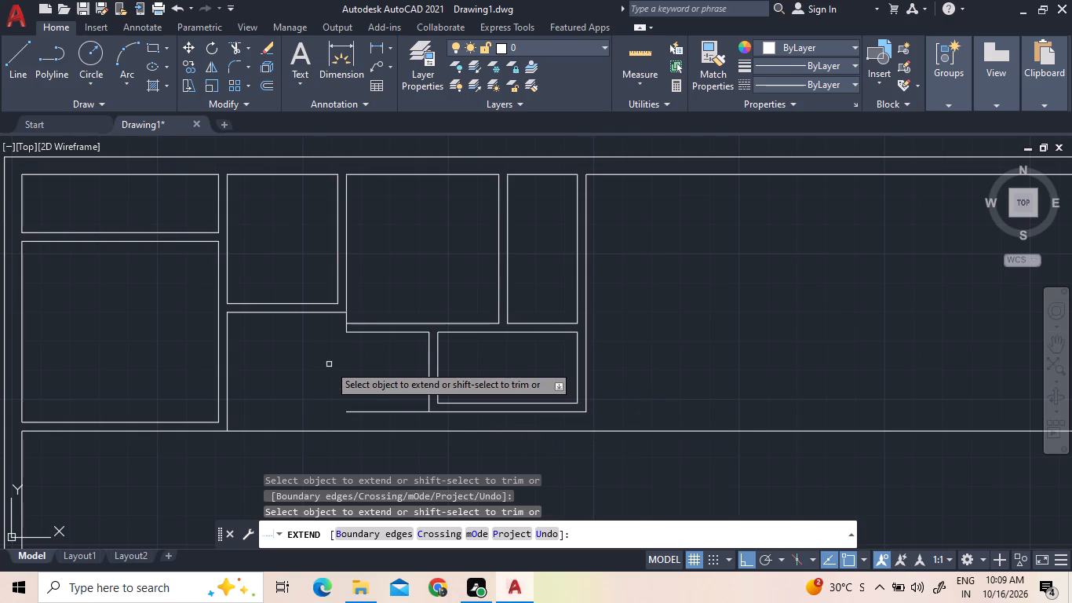
pyautogui.rightClick(329, 364)
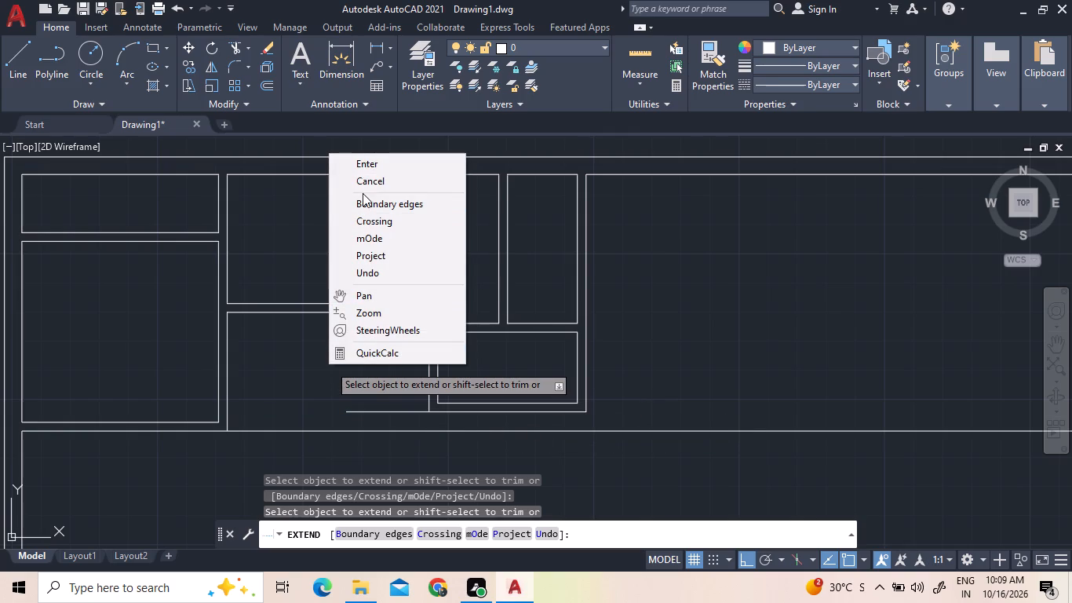
pyautogui.click(370, 166)
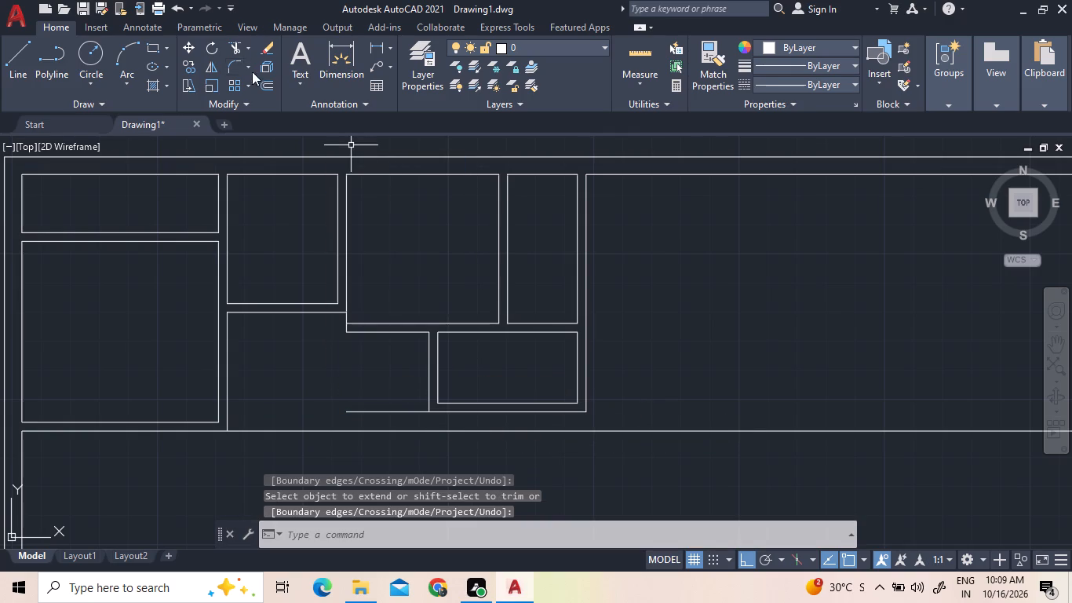
# Trim away the excess horizontal lines beyond the left room's outer corner and beyond the small lower room's outer lower-left corner.
pyautogui.click(238, 43)
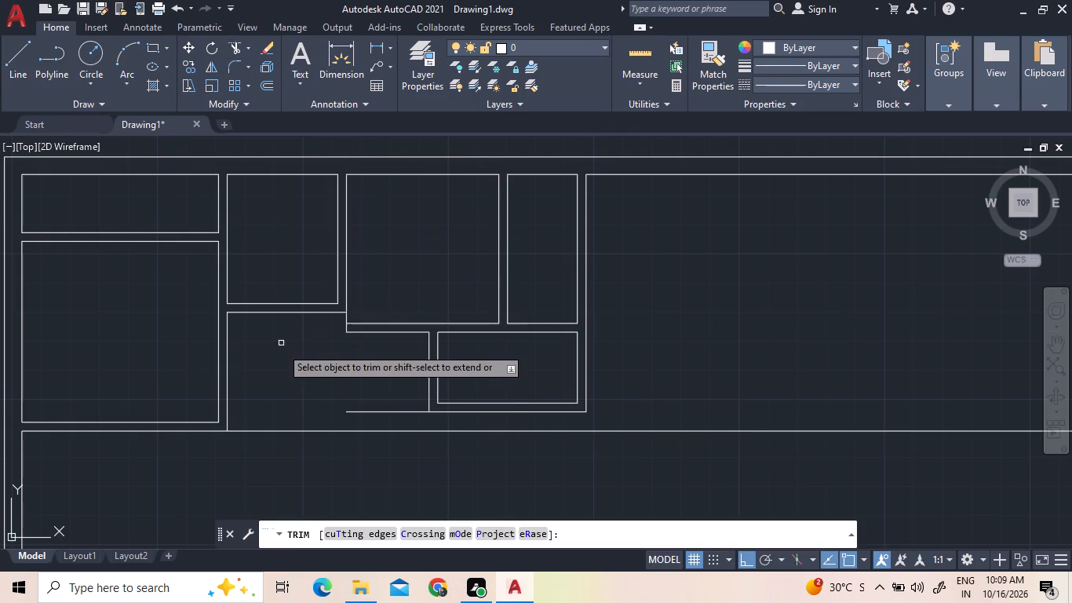
pyautogui.doubleClick(316, 432)
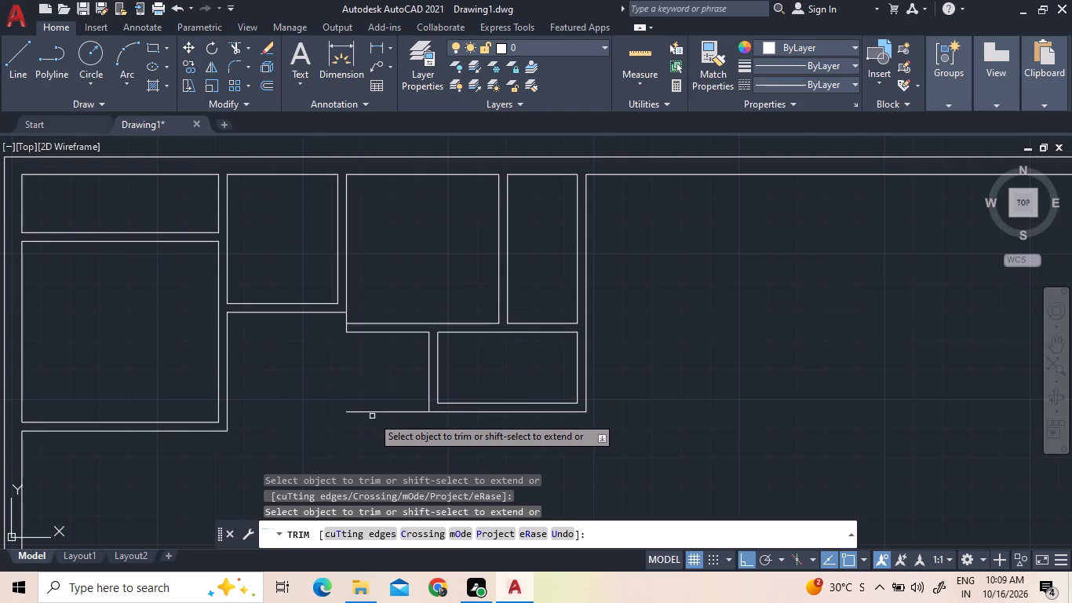
pyautogui.click(377, 412)
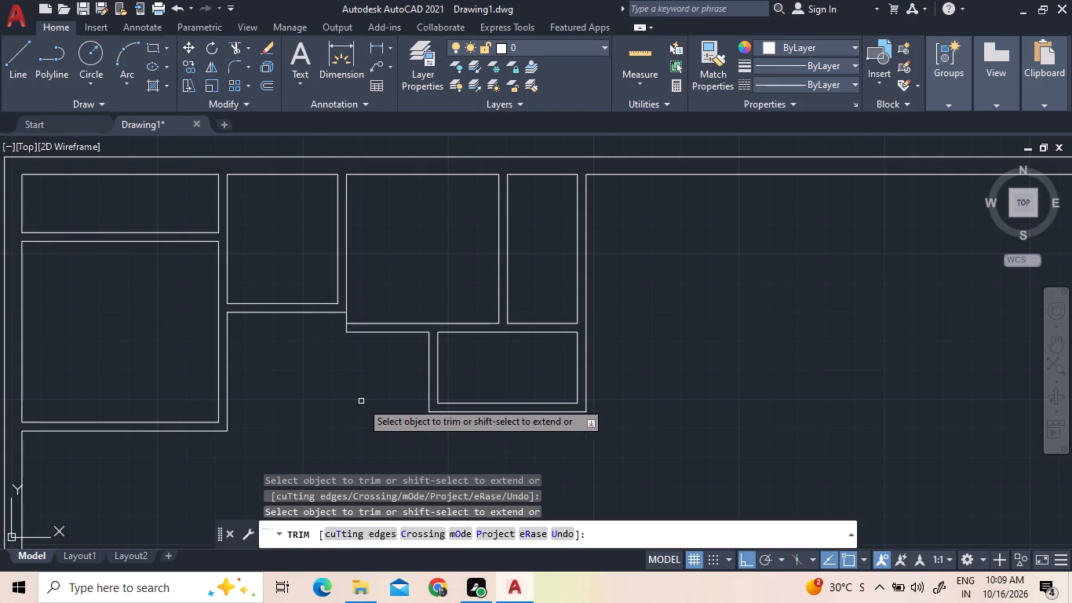
pyautogui.rightClick(323, 395)
pyautogui.click(400, 182)
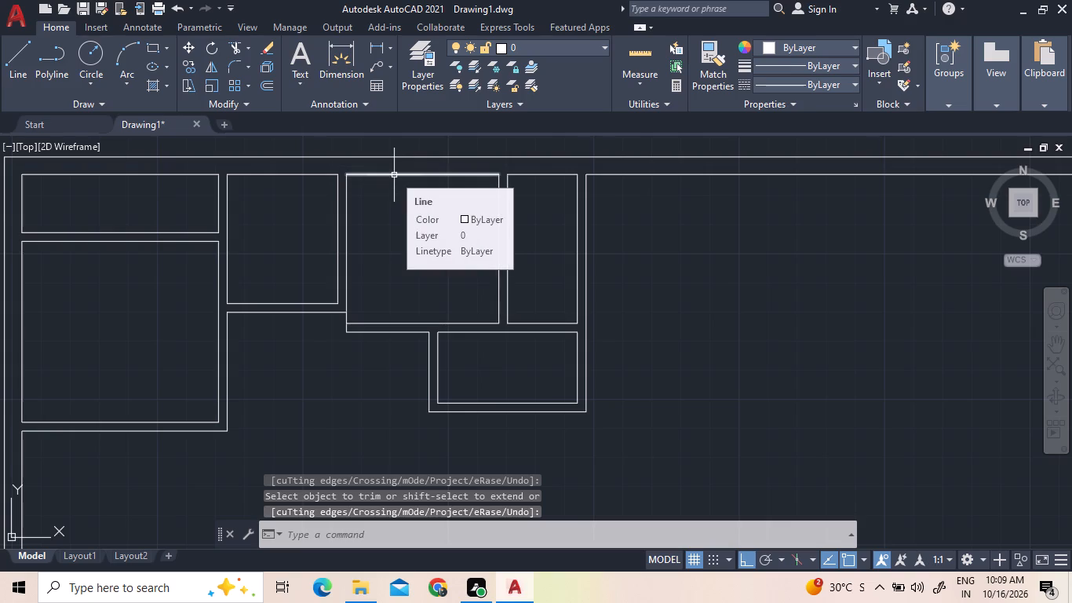
# Extend the small lower room's right-hand outer wall line down to the lower line of the long horizontal wall.
pyautogui.scroll(-2, 483, 329)
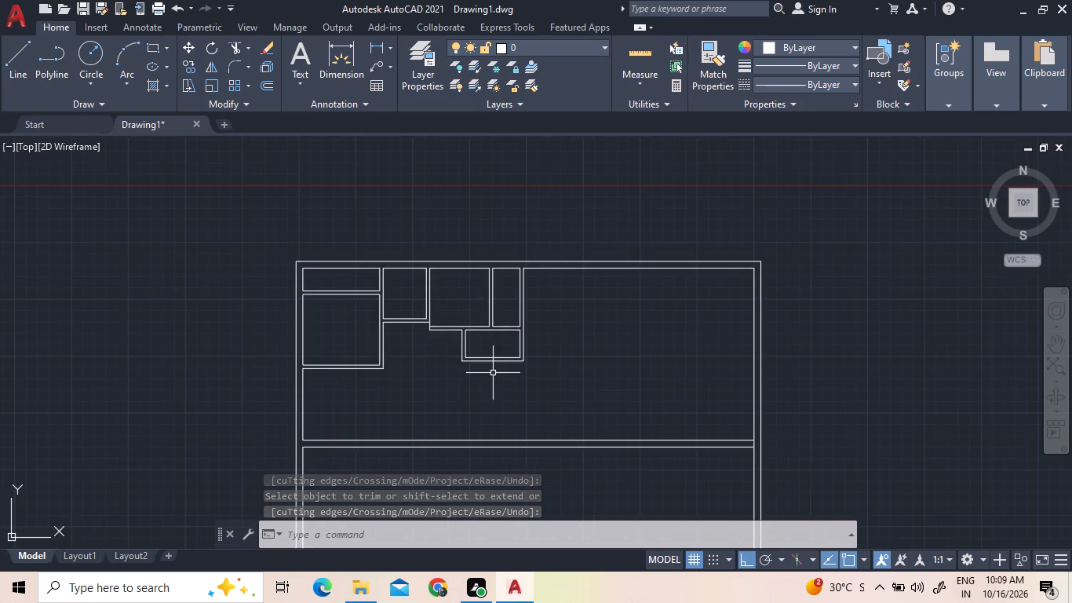
pyautogui.scroll(-1, 494, 379)
pyautogui.scroll(3, 516, 397)
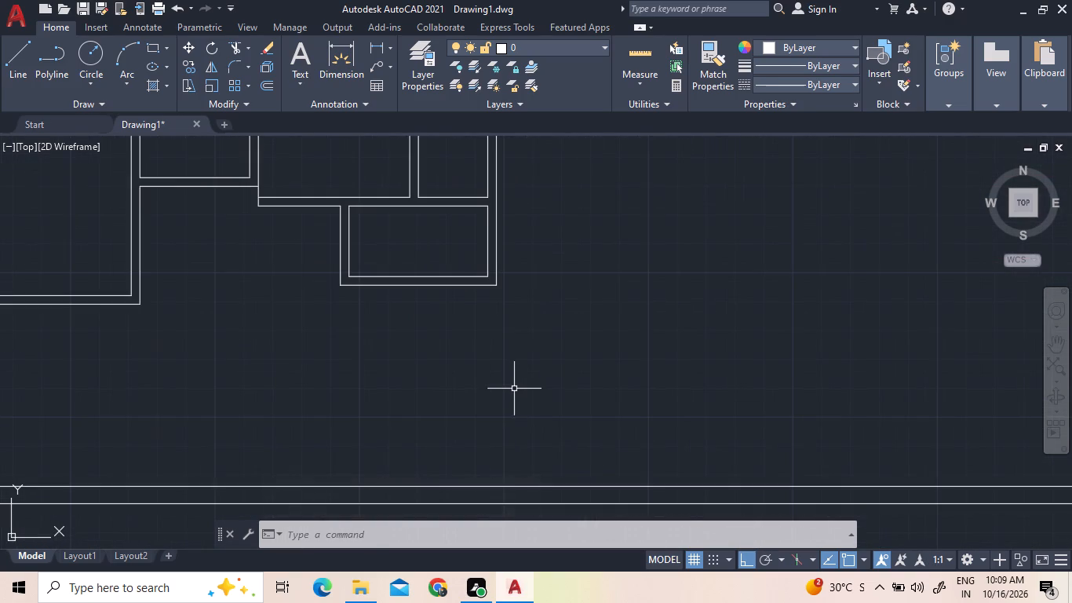
pyautogui.scroll(-1, 502, 349)
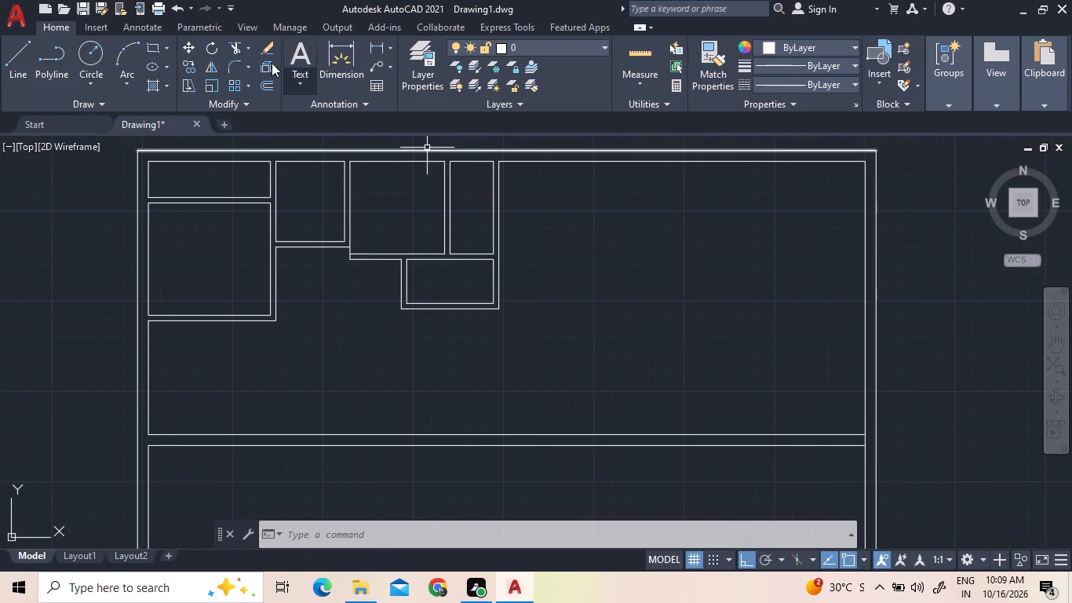
pyautogui.rightClick(413, 316)
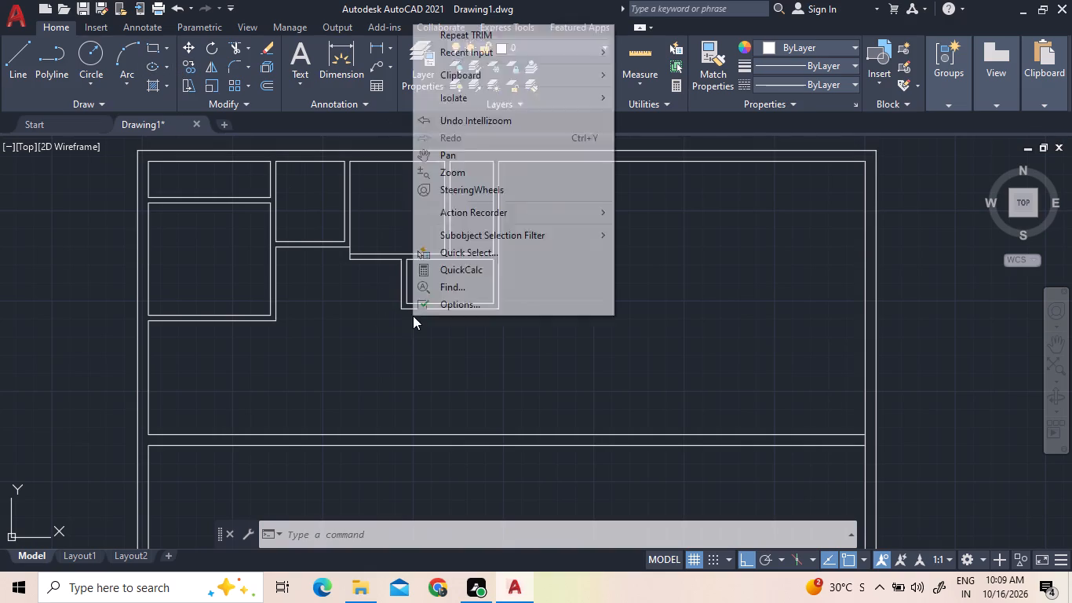
pyautogui.click(483, 55)
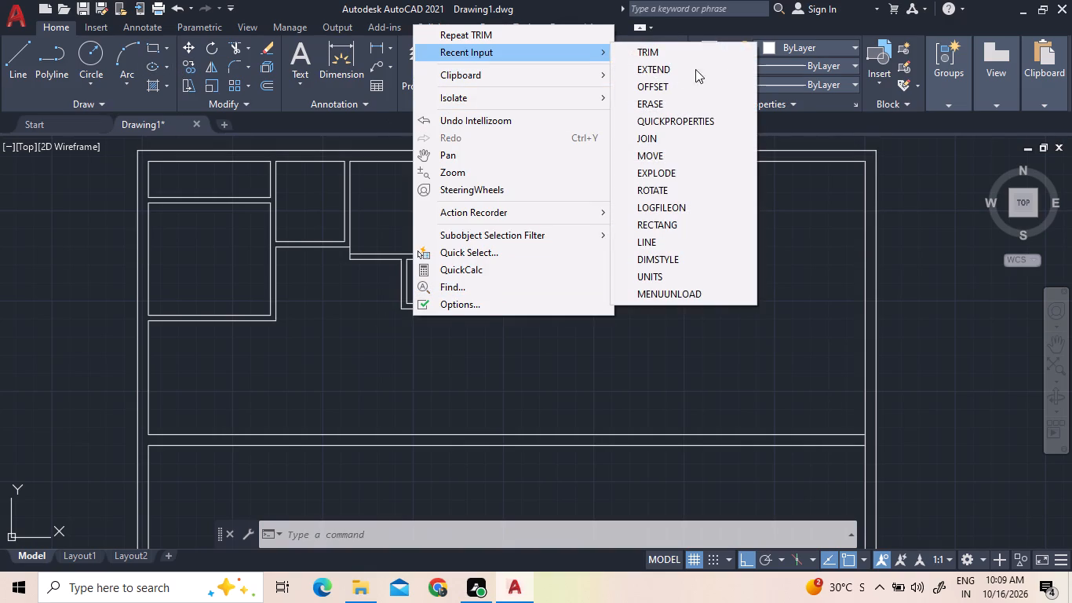
pyautogui.click(679, 68)
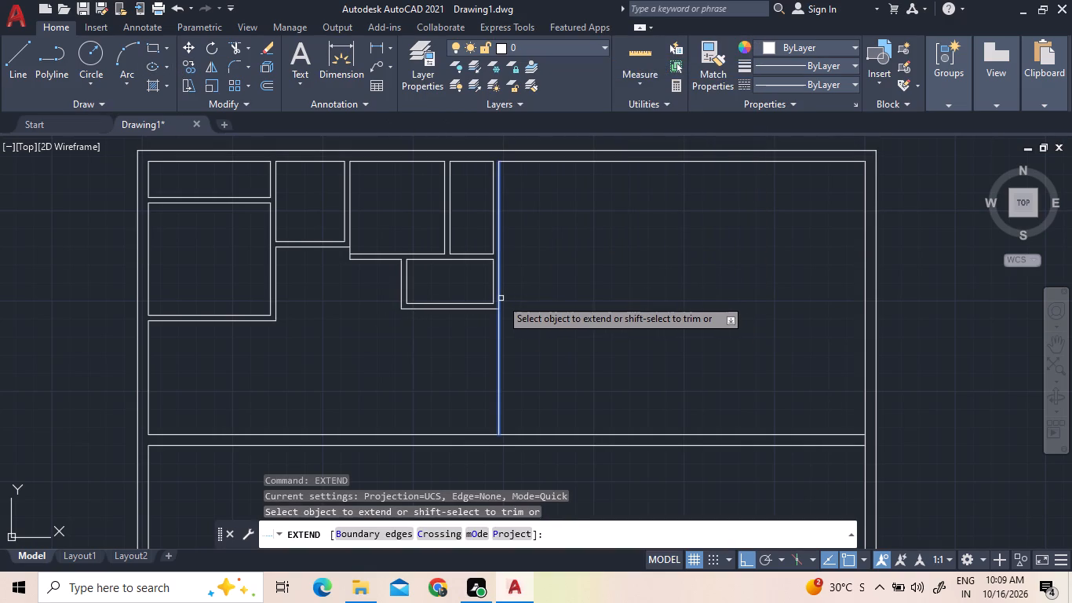
pyautogui.doubleClick(501, 298)
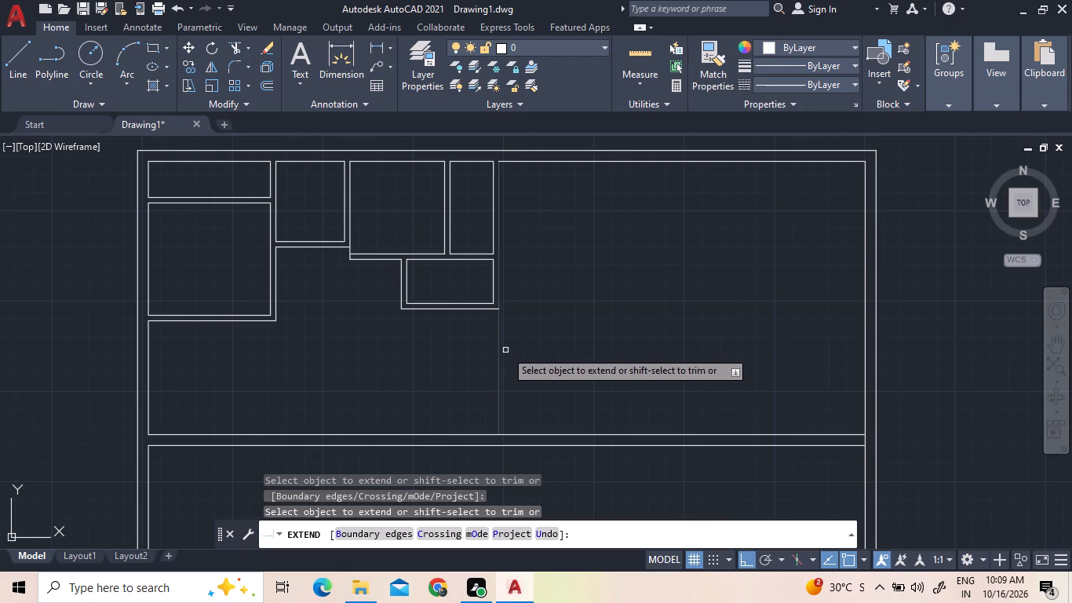
pyautogui.click(498, 348)
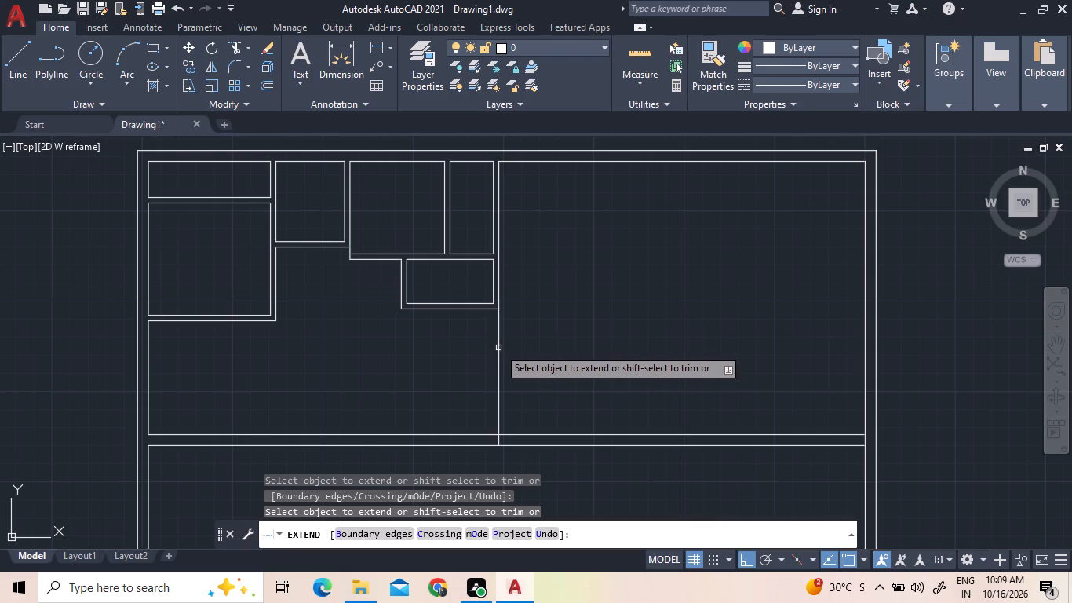
pyautogui.rightClick(520, 338)
pyautogui.click(532, 342)
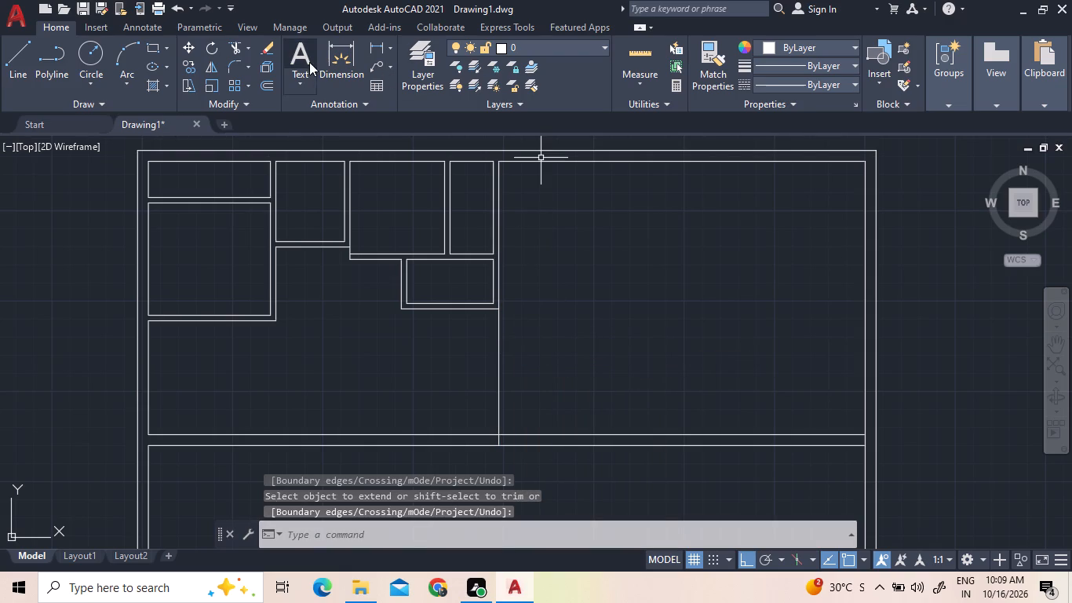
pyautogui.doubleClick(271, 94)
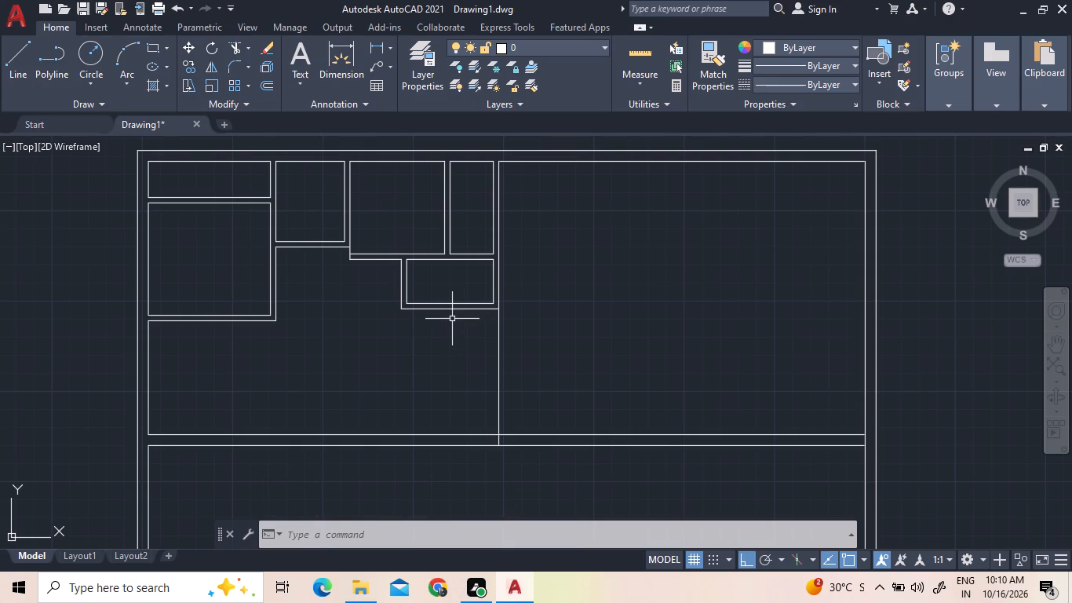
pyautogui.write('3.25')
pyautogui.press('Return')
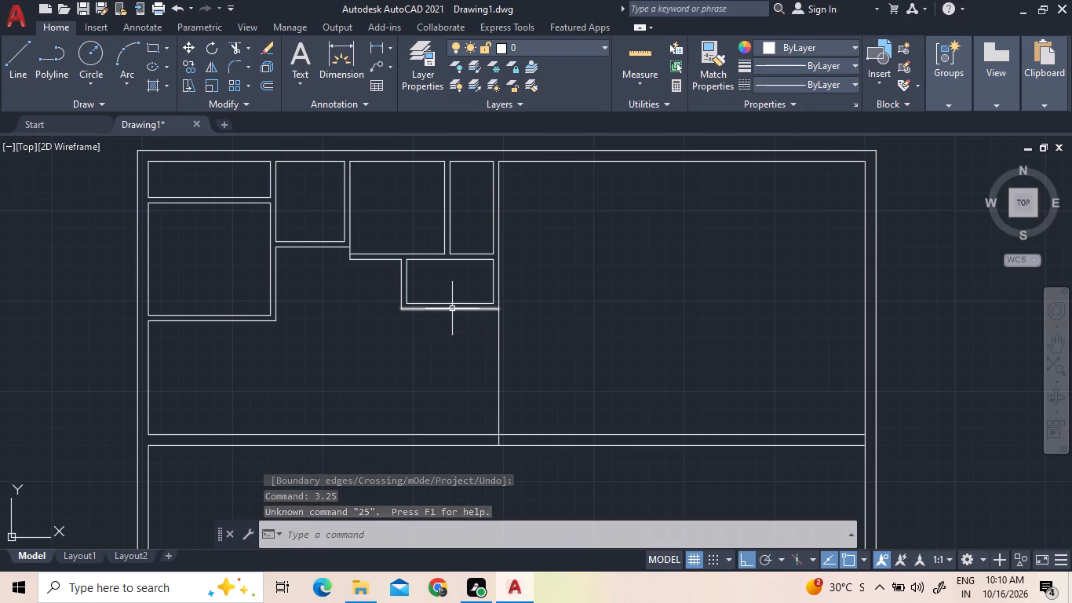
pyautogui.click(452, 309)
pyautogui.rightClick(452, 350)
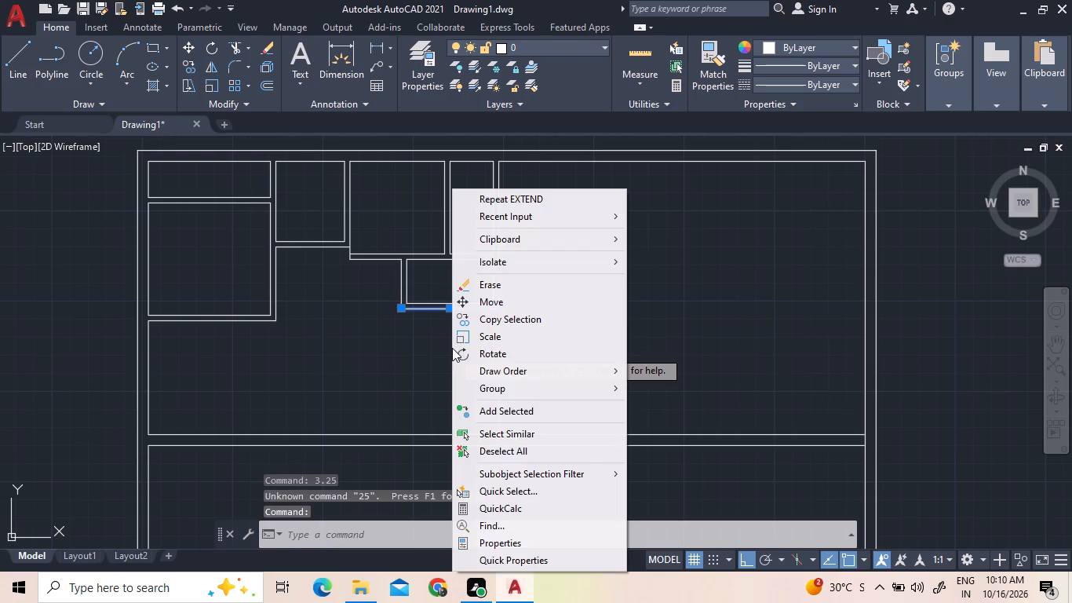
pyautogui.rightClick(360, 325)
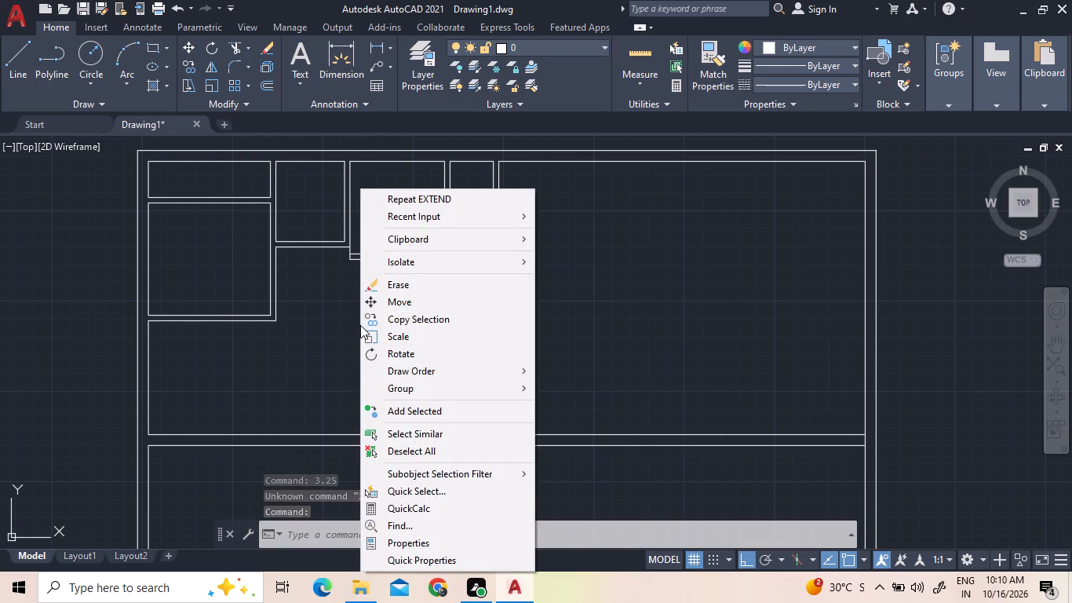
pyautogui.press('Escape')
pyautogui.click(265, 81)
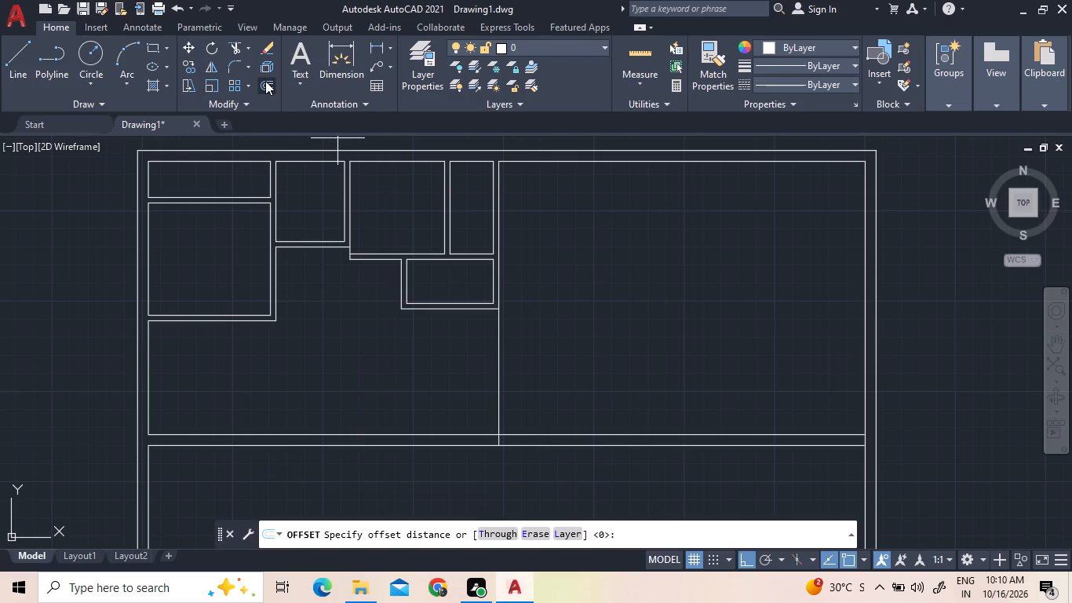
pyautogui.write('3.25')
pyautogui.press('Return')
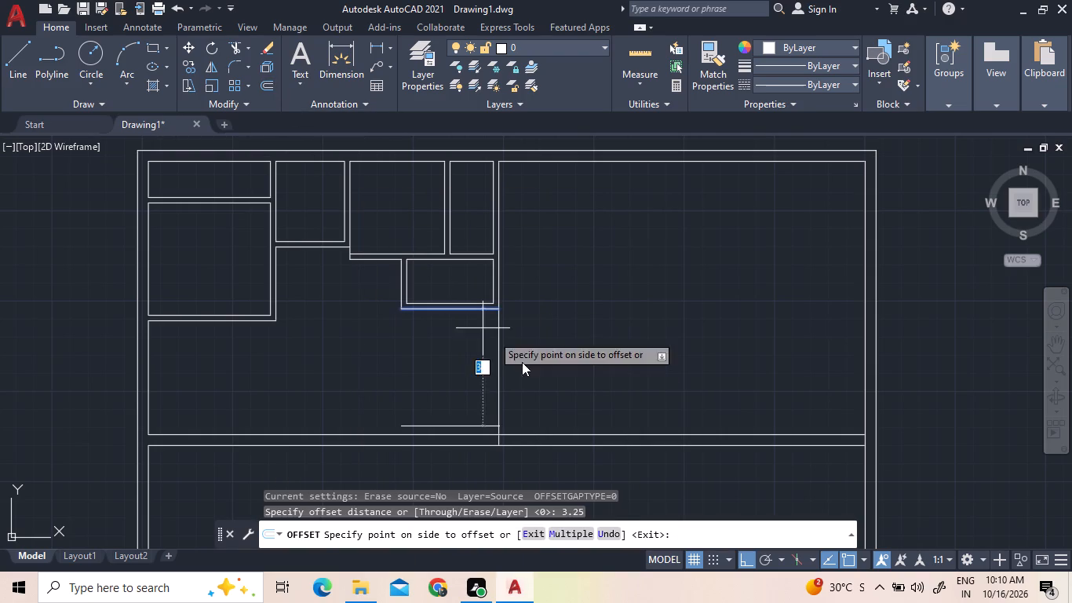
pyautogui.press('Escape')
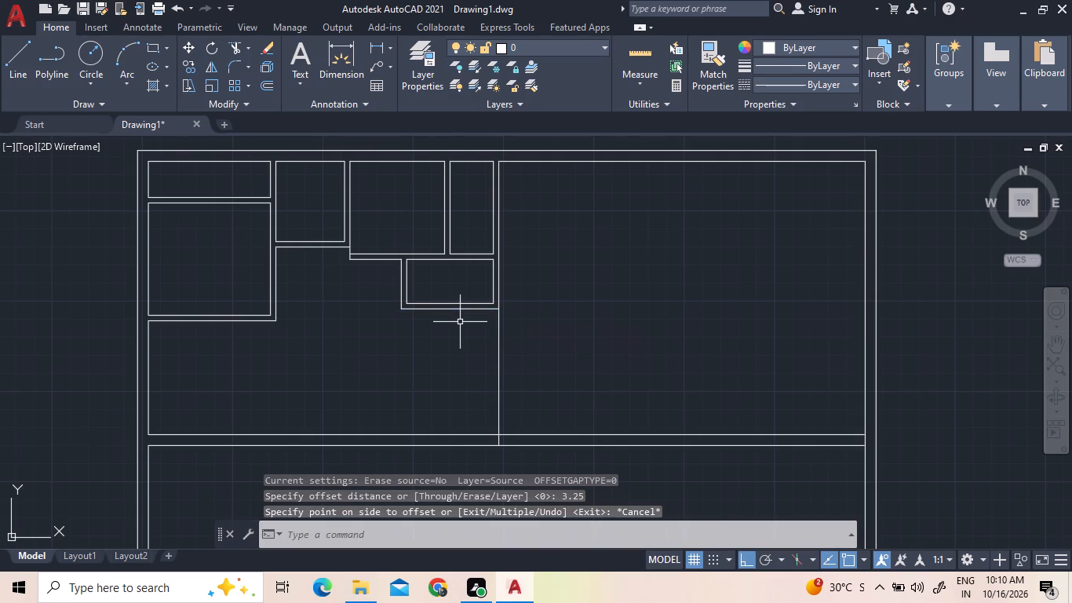
# Offset the small lower room's outer bottom line 3.25 downward.
pyautogui.click(272, 78)
pyautogui.write('3.25')
pyautogui.press('Return')
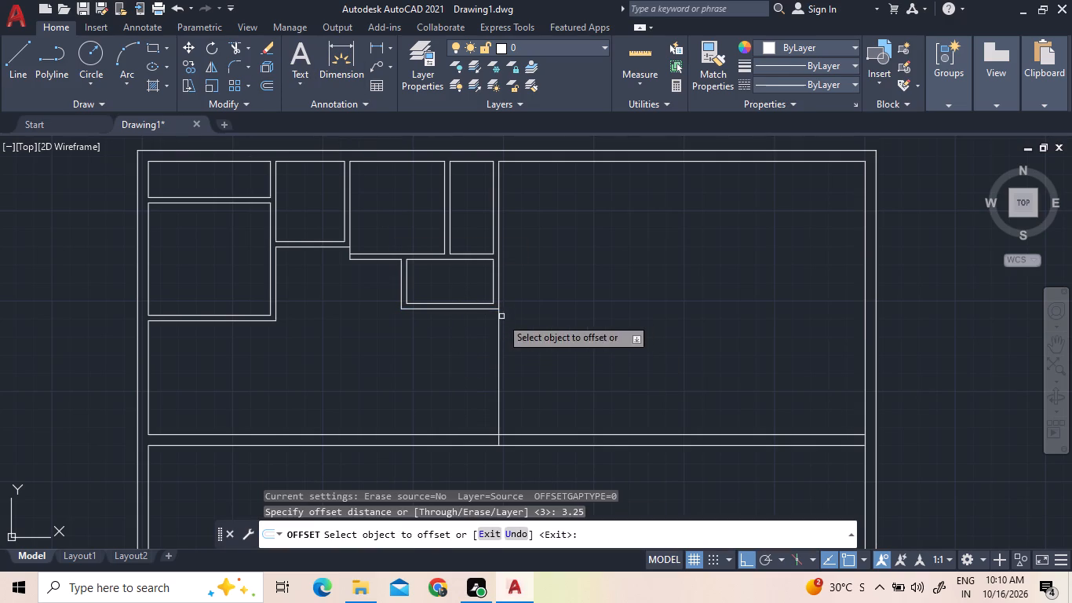
pyautogui.click(461, 309)
pyautogui.click(474, 349)
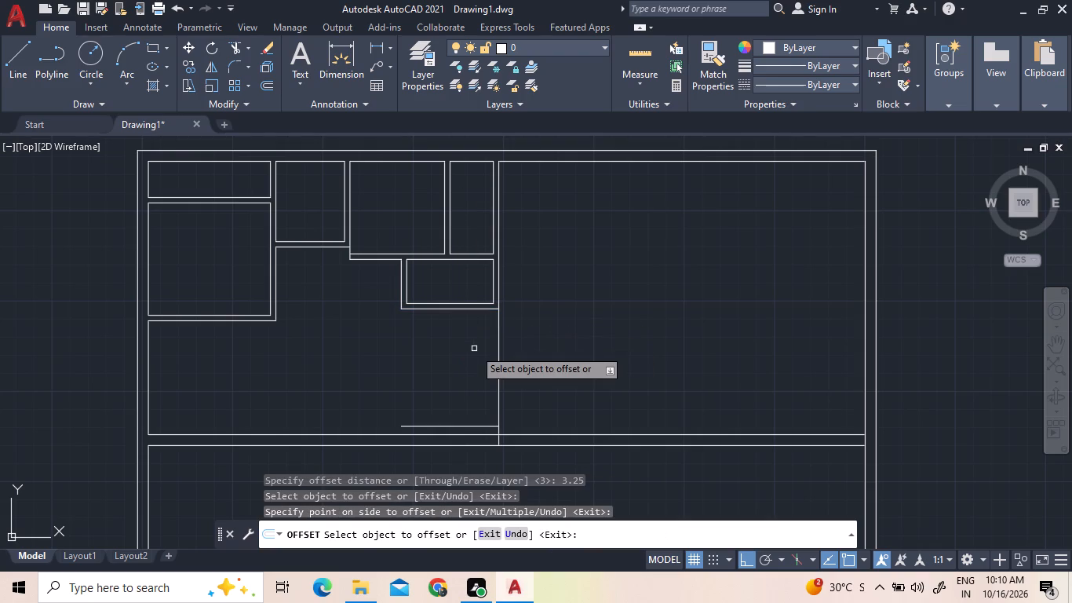
pyautogui.press('Escape')
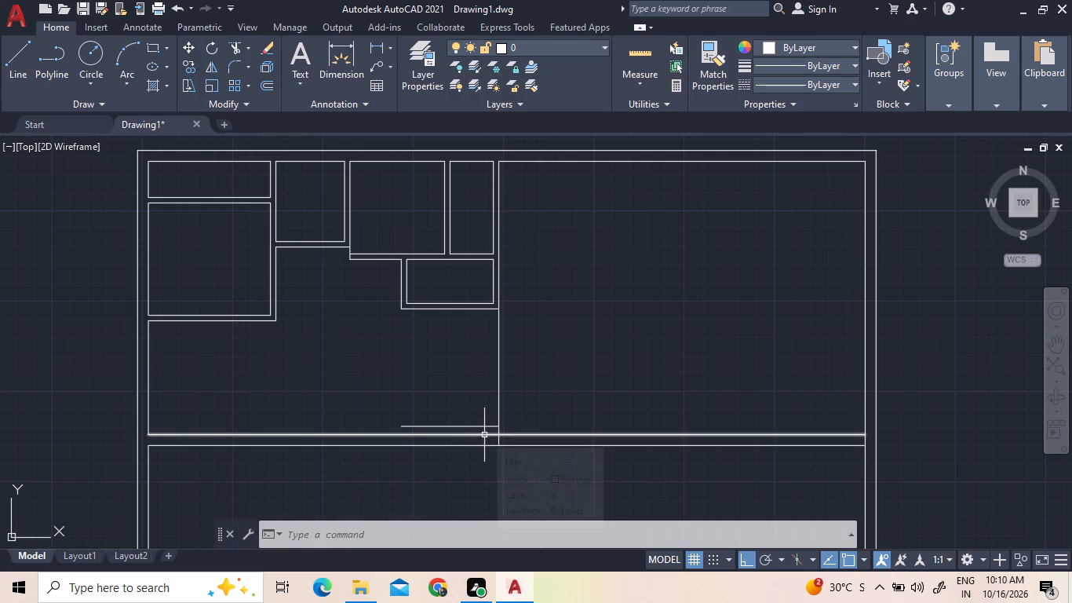
# Measure the spacing around the new offset line and the long horizontal wall.
pyautogui.scroll(-4, 499, 397)
pyautogui.scroll(5, 499, 404)
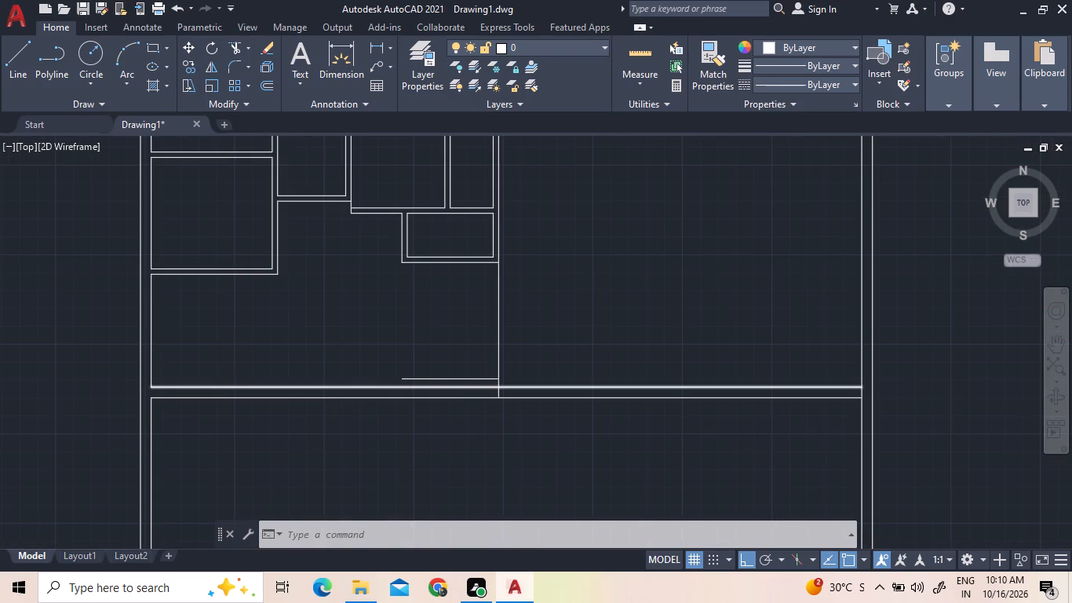
pyautogui.click(625, 50)
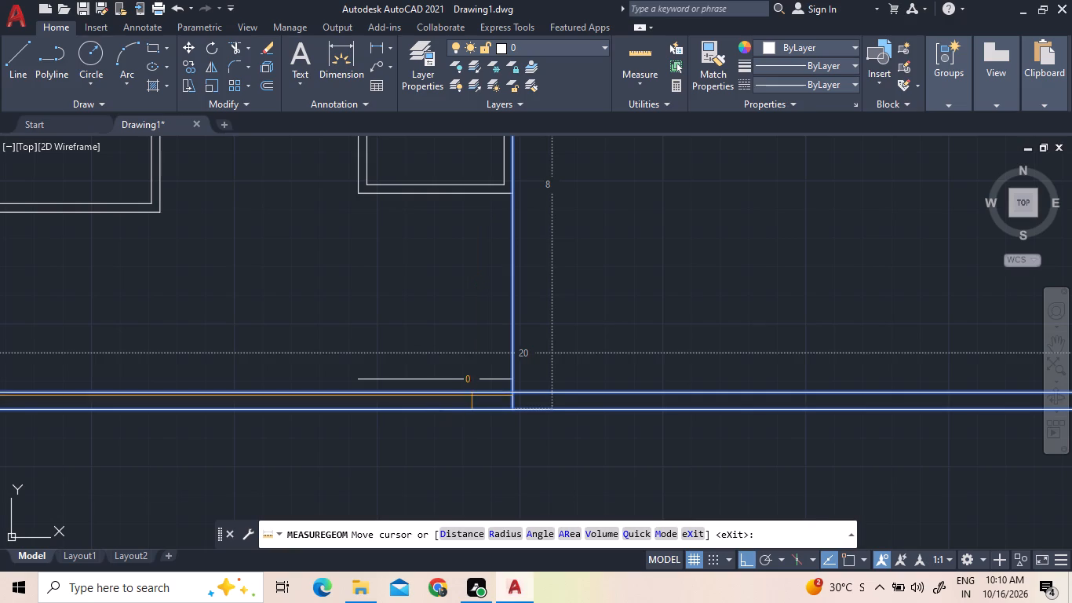
pyautogui.press('Escape')
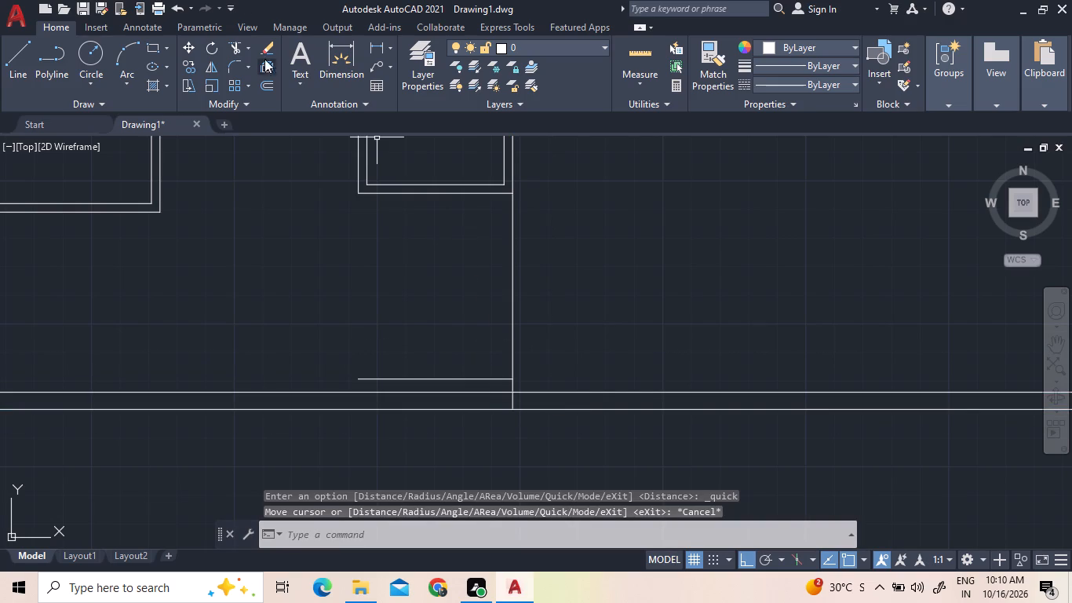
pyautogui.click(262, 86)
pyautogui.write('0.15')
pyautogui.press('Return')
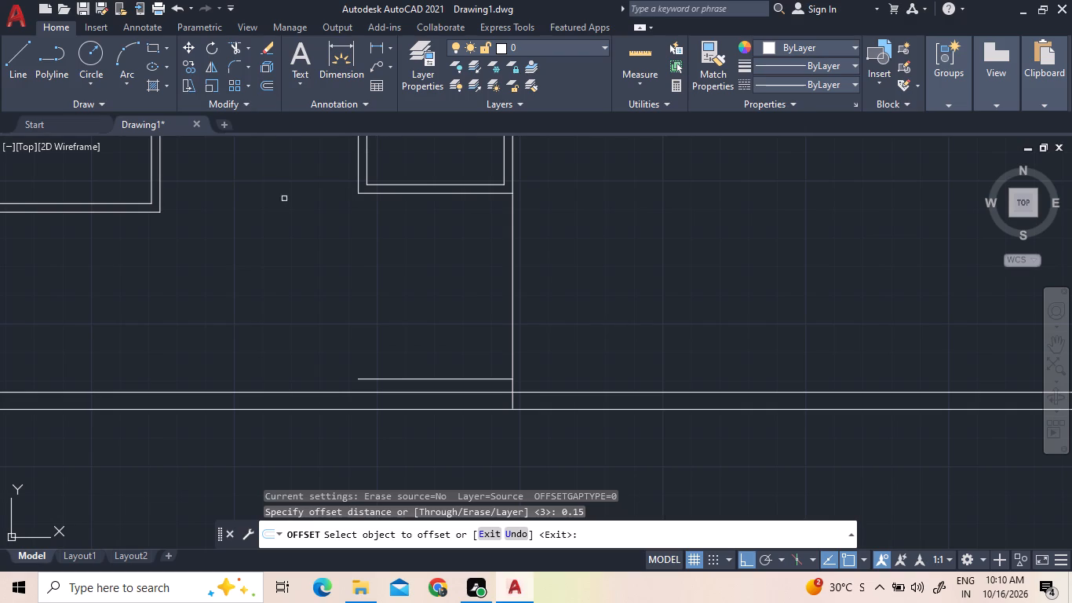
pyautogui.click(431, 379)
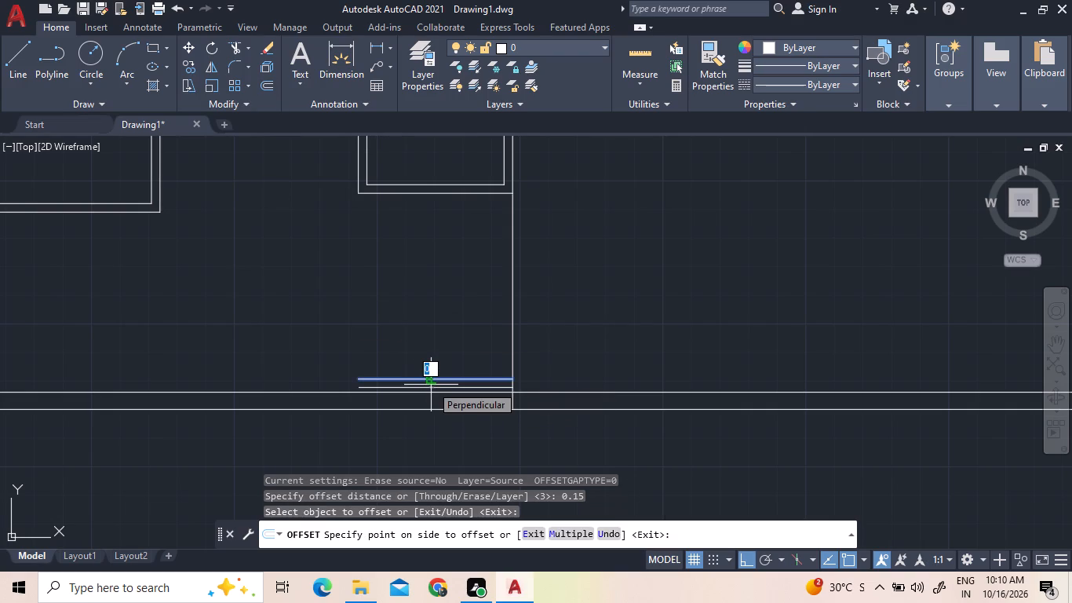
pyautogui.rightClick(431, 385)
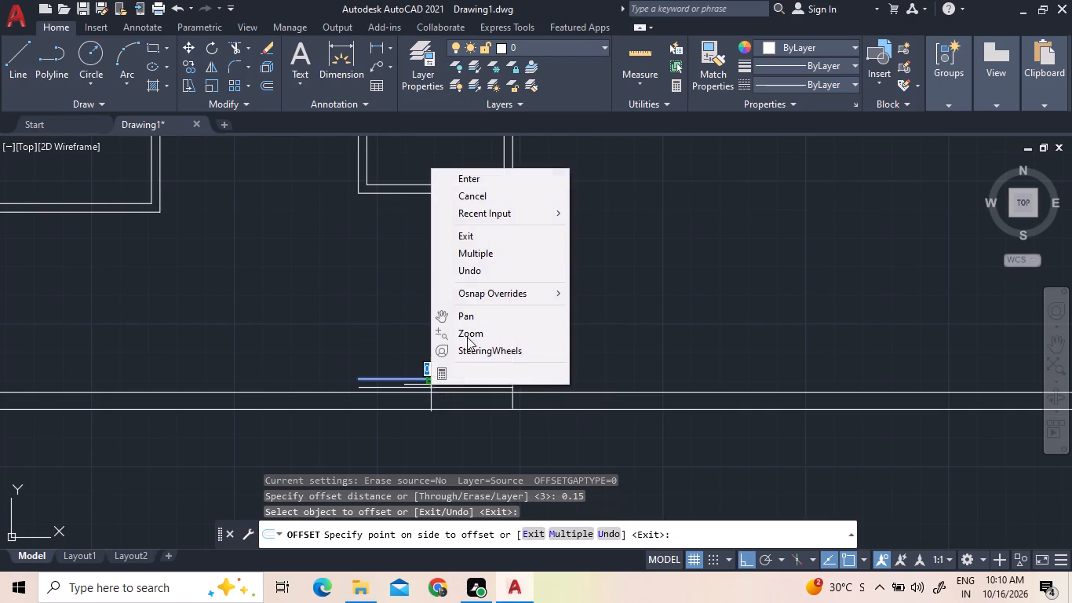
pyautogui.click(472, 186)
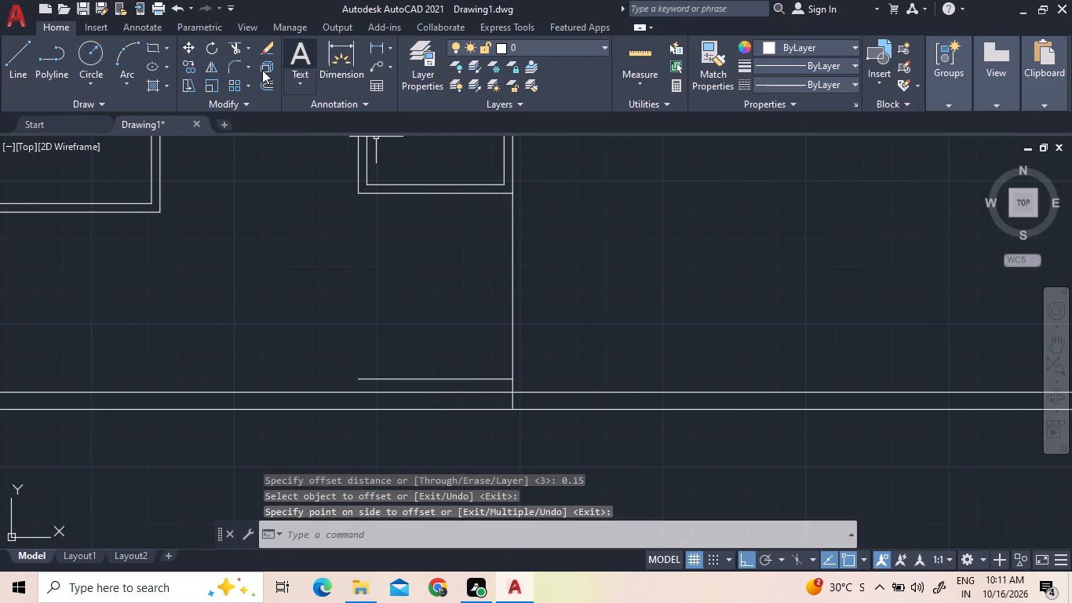
# Offset the short horizontal line below the small lower room 0.3 downward.
pyautogui.click(268, 84)
pyautogui.write('0.3')
pyautogui.press('Return')
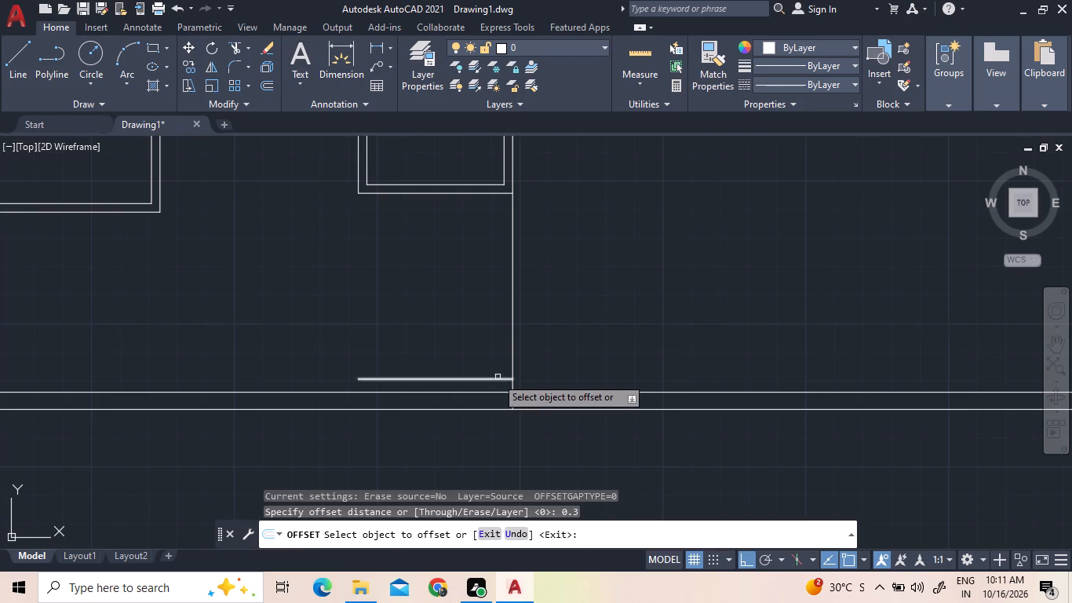
pyautogui.click(483, 378)
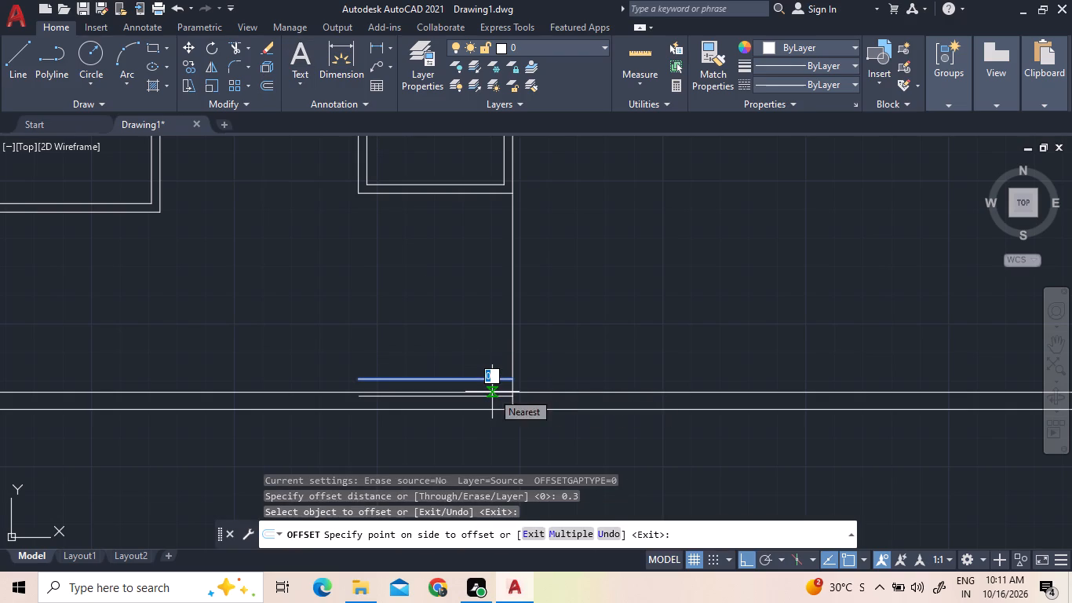
pyautogui.doubleClick(492, 392)
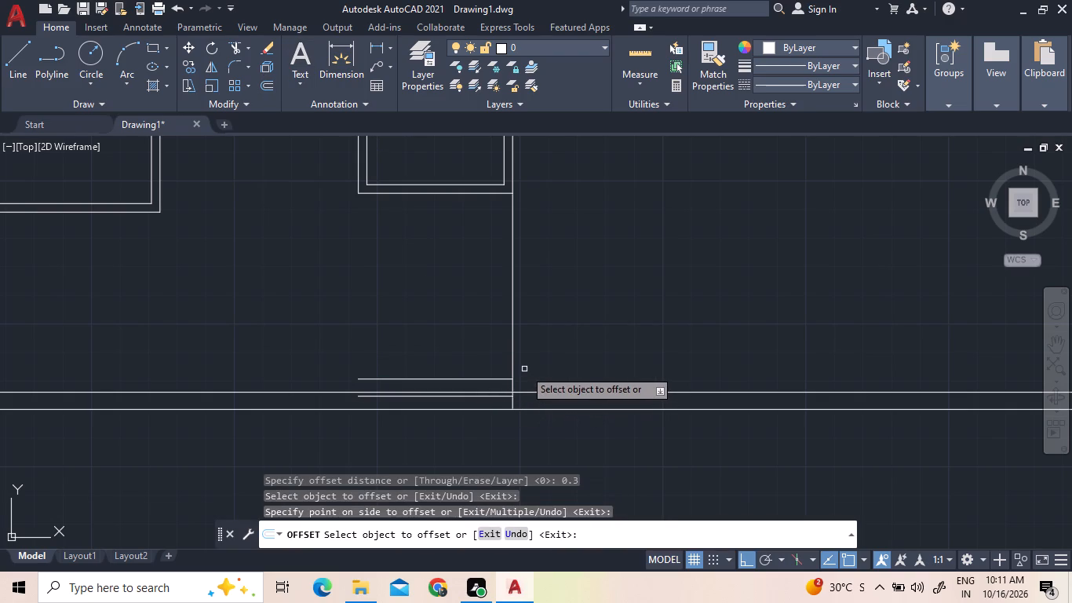
pyautogui.scroll(-1, 524, 369)
pyautogui.scroll(1, 536, 386)
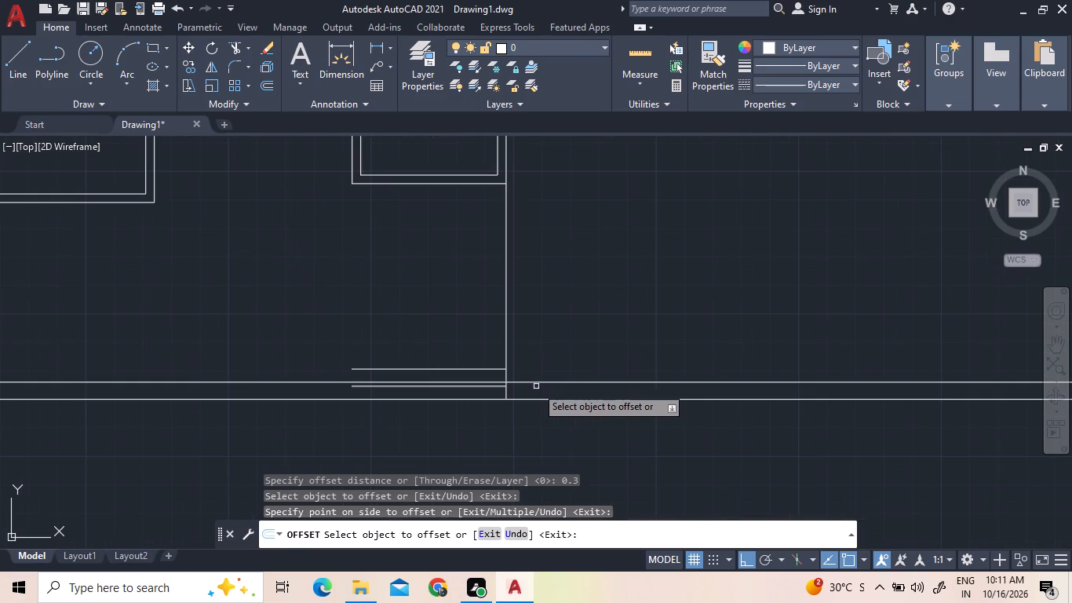
pyautogui.rightClick(537, 384)
pyautogui.click(548, 388)
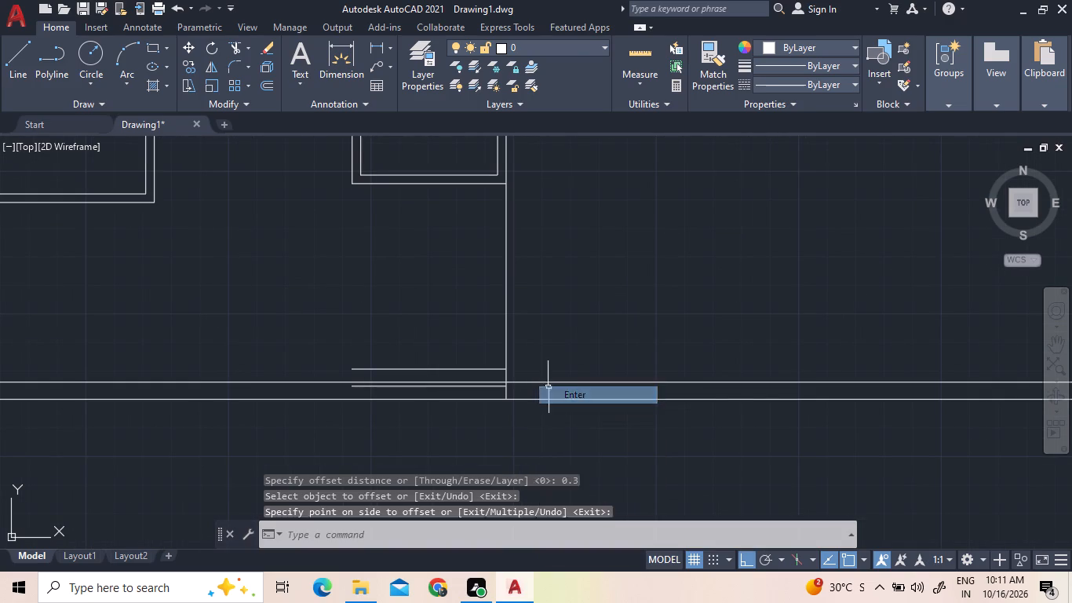
# Erase the upper line of the long horizontal wall.
pyautogui.click(550, 382)
pyautogui.press('Delete')
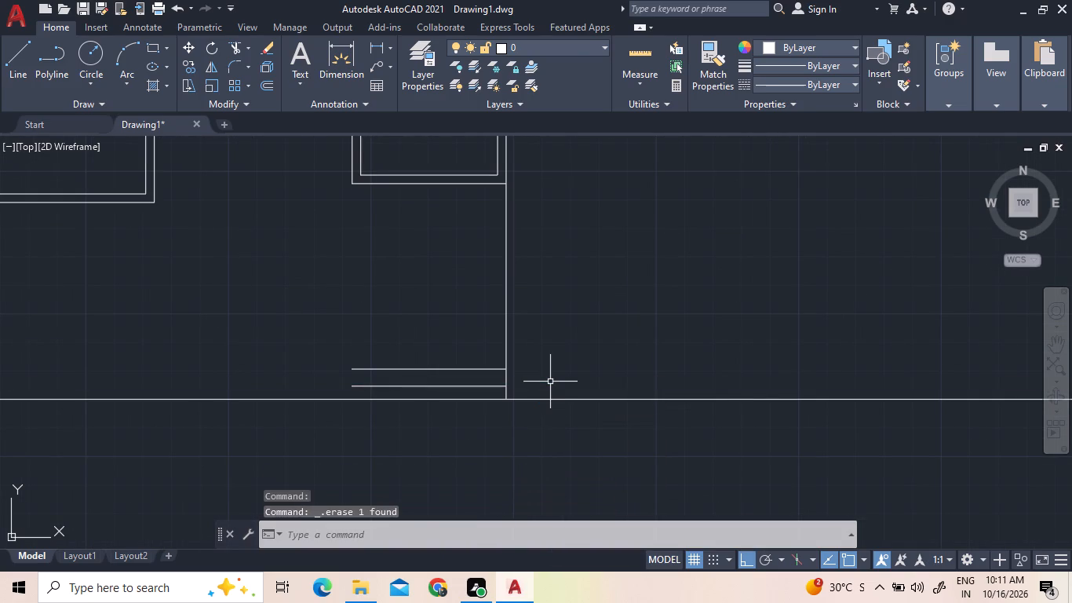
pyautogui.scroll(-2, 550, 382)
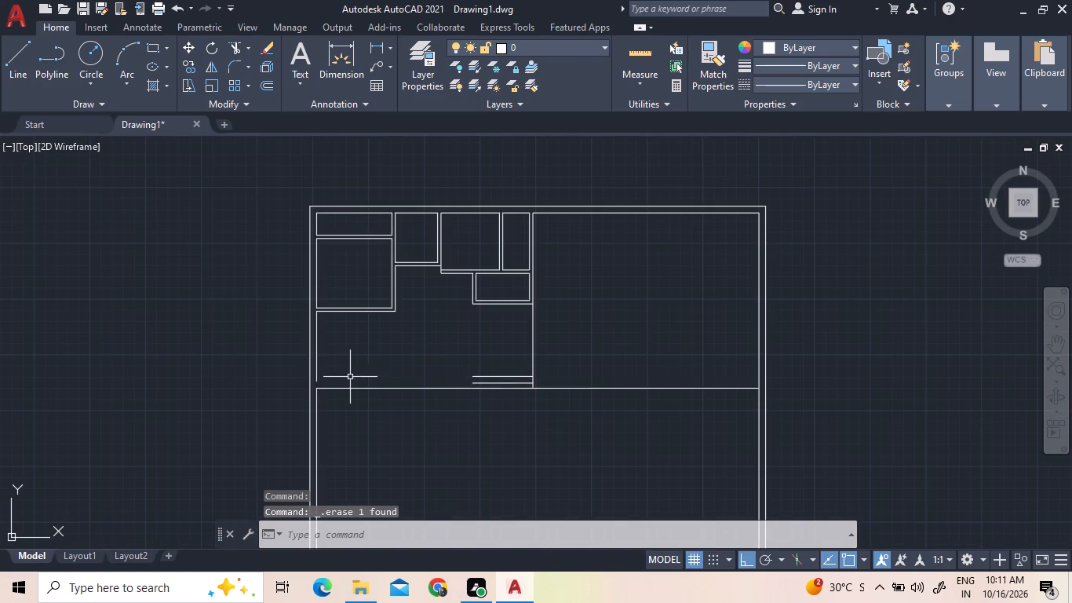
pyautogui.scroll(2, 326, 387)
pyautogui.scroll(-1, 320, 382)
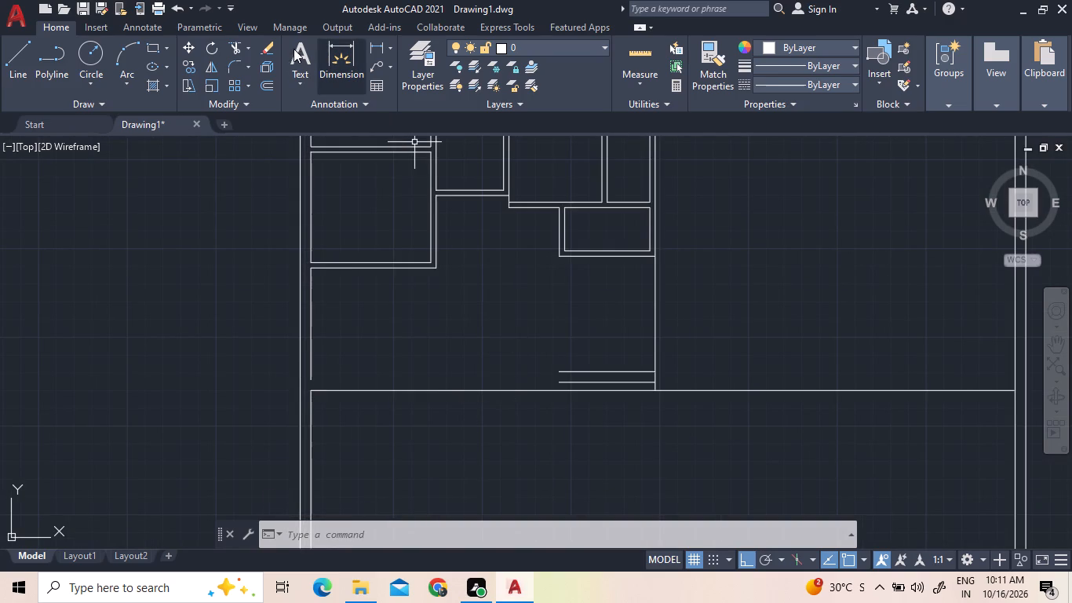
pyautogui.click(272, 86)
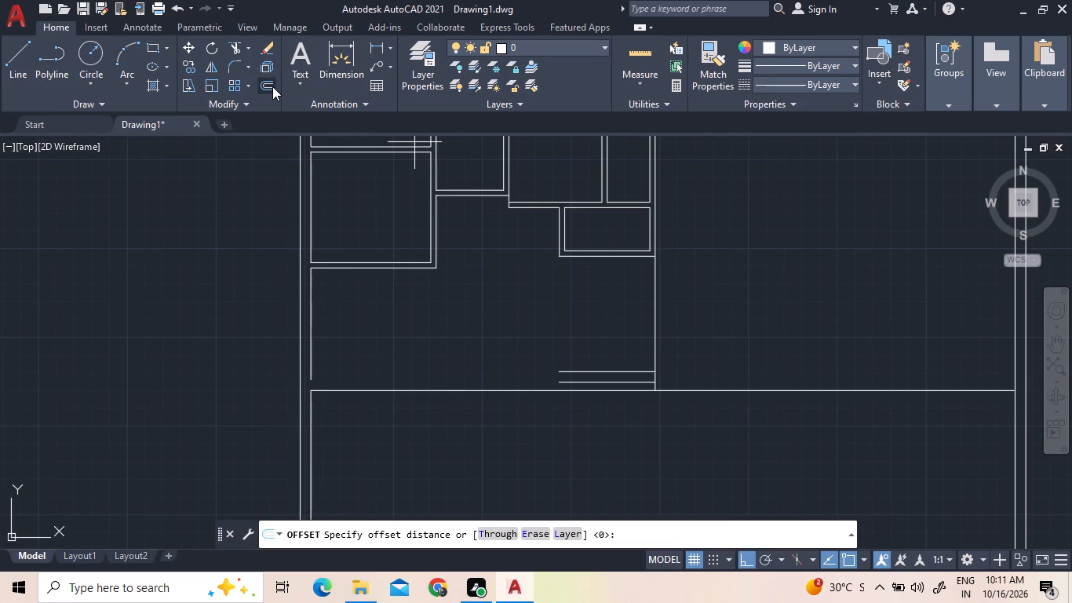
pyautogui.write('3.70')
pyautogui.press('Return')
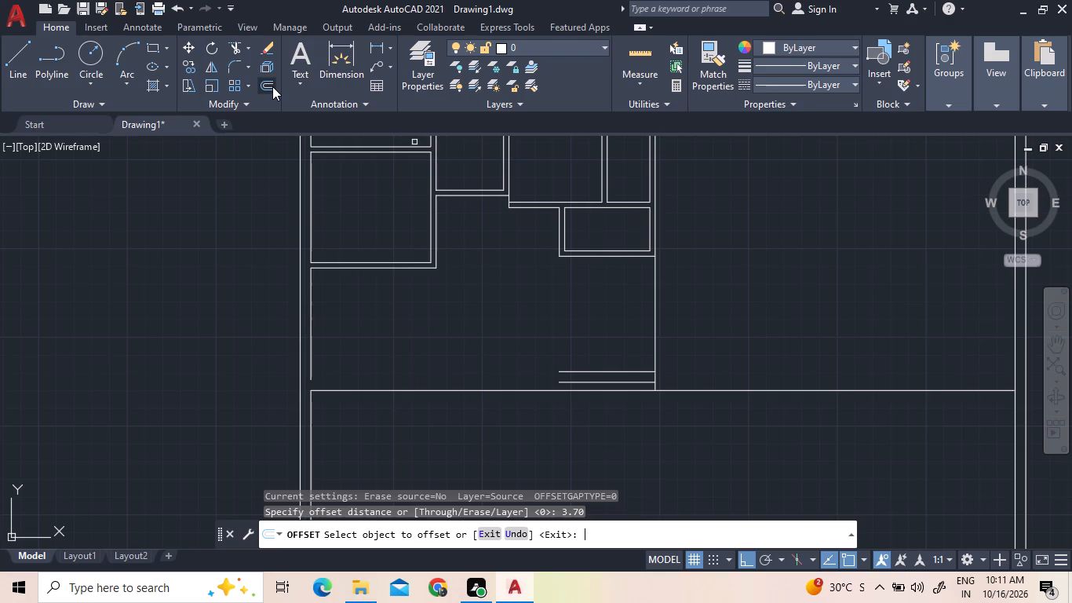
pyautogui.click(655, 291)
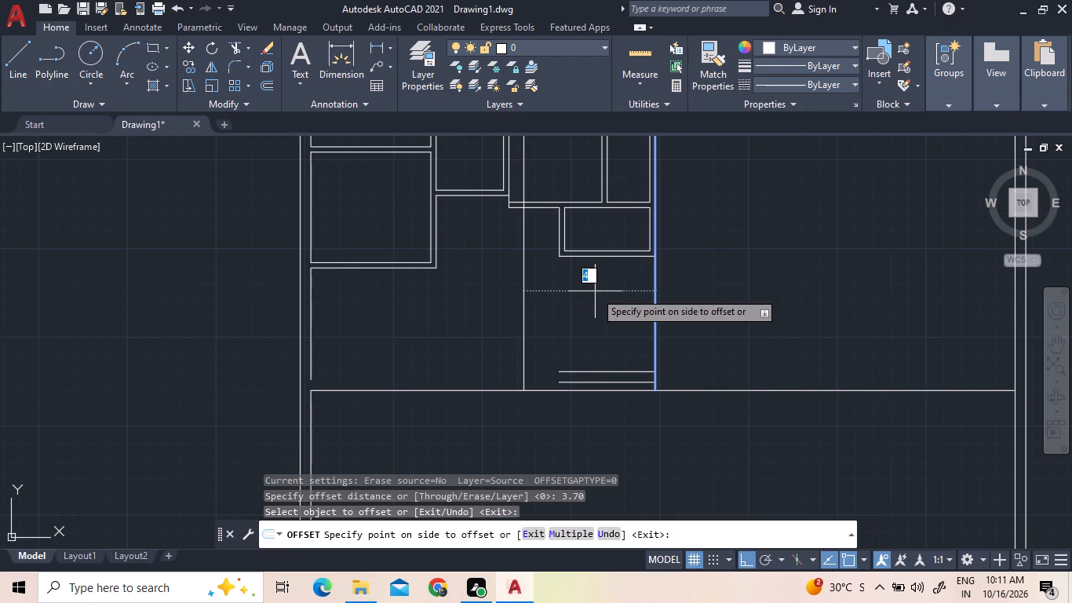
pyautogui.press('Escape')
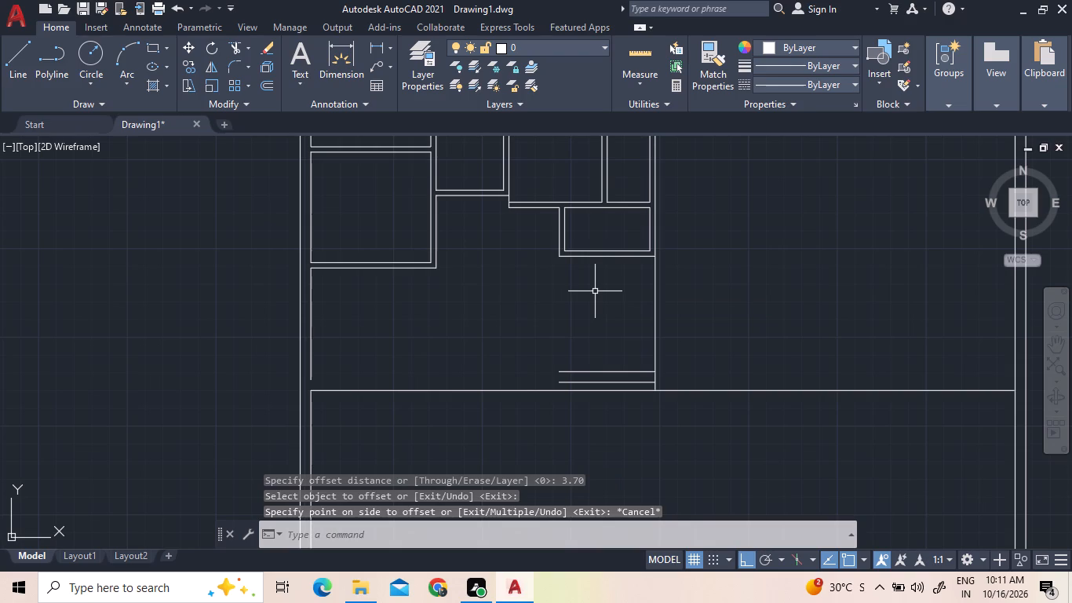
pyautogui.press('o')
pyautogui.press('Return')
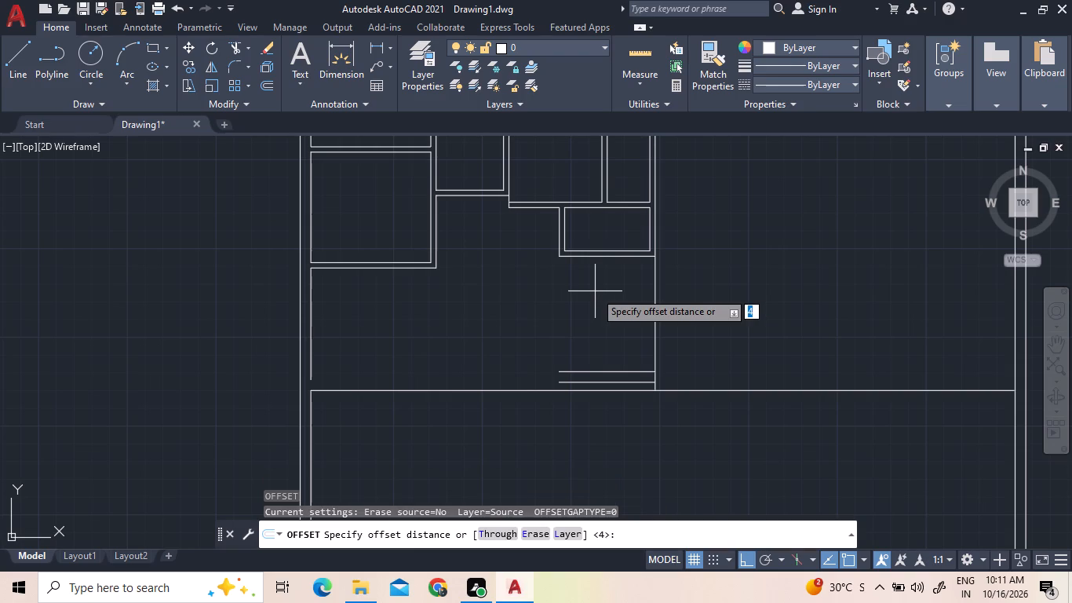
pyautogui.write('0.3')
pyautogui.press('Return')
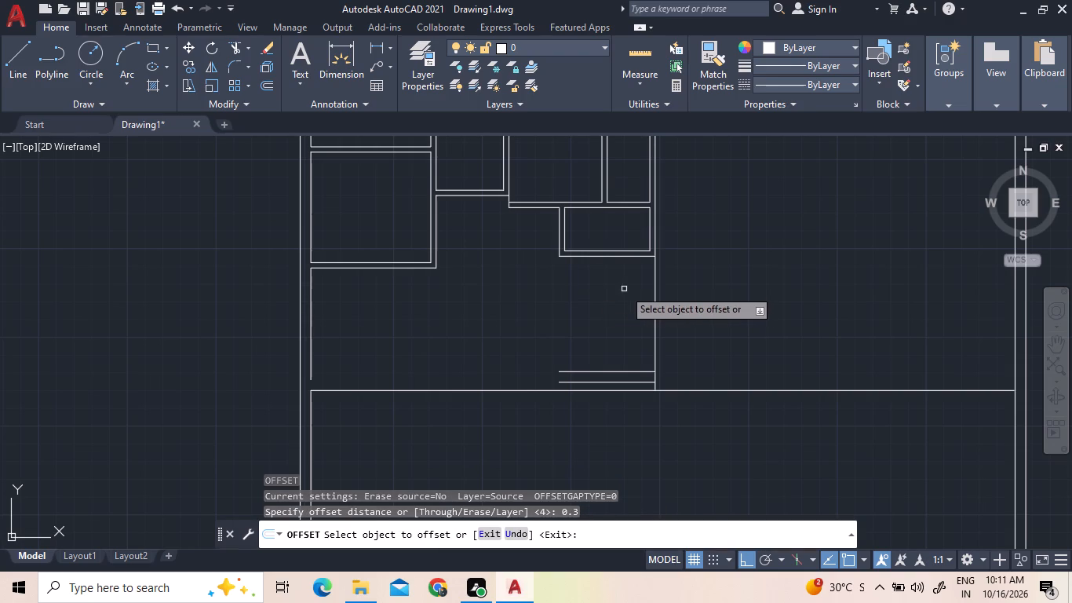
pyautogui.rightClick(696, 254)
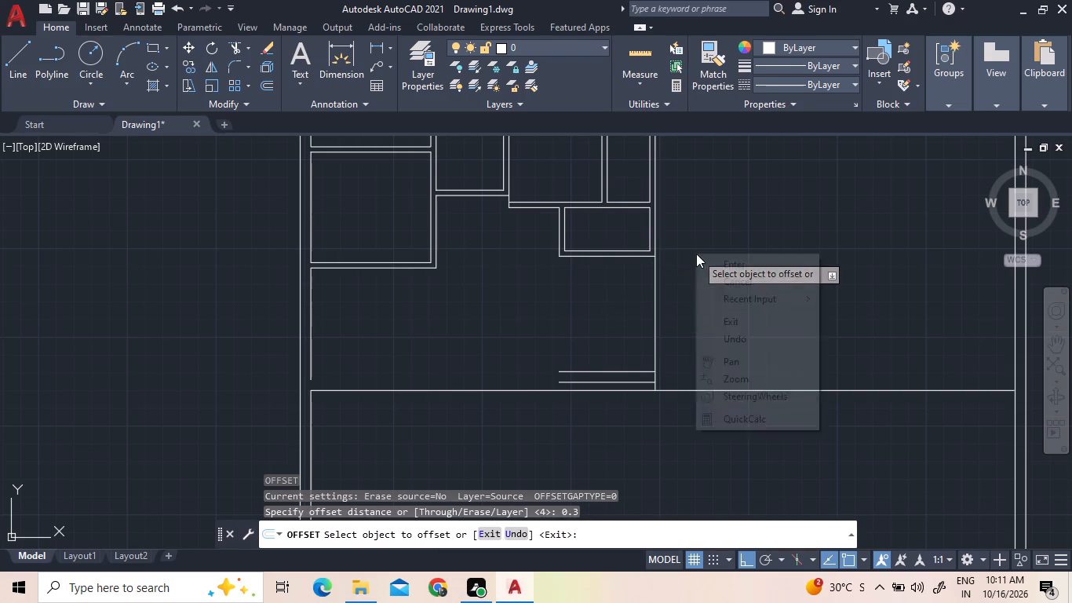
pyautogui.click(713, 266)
# Break the right-hand vertical wall line and the outer bottom line at the small lower room's outer lower-right corner.
pyautogui.write('brk')
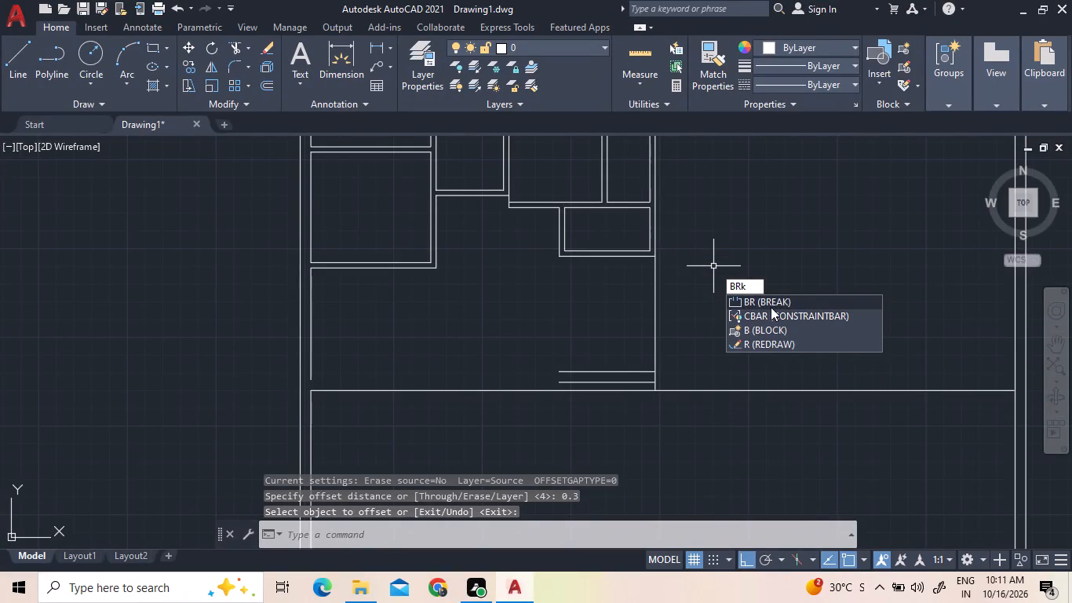
pyautogui.press('BackSpace')
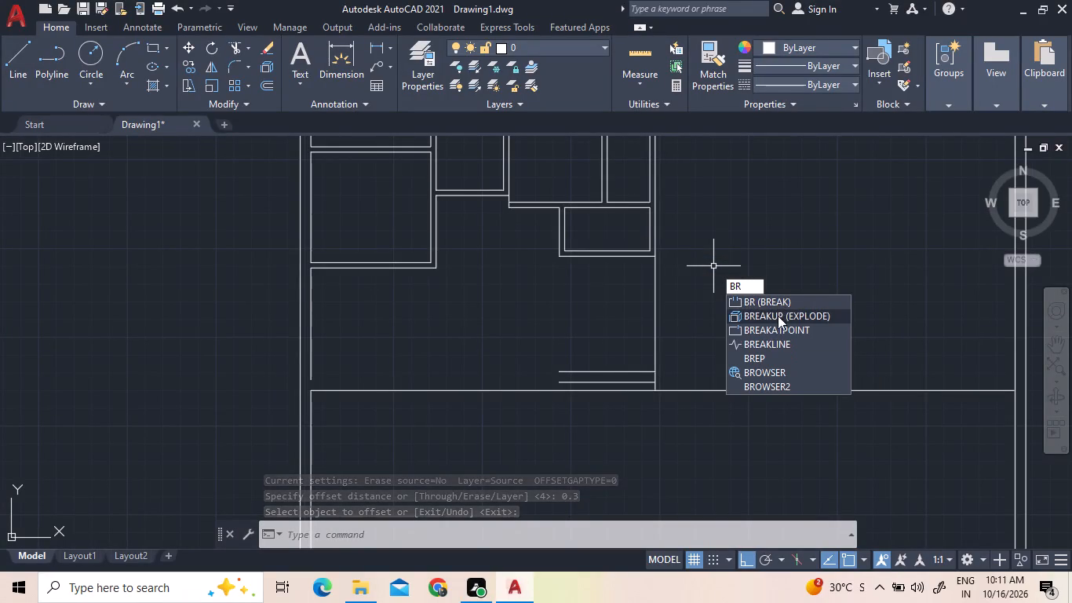
pyautogui.click(781, 327)
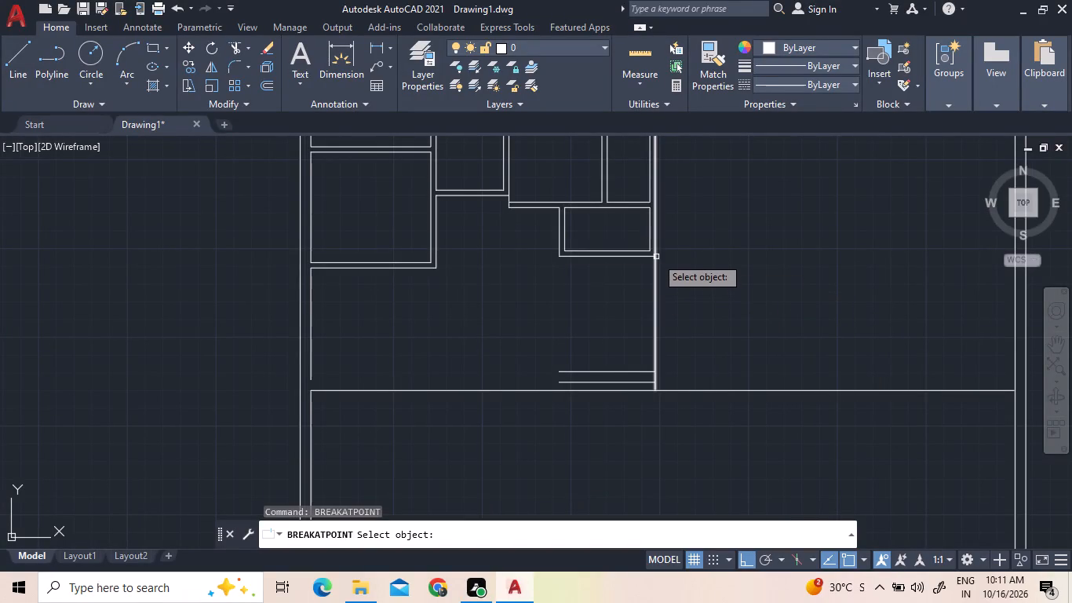
pyautogui.scroll(4, 655, 257)
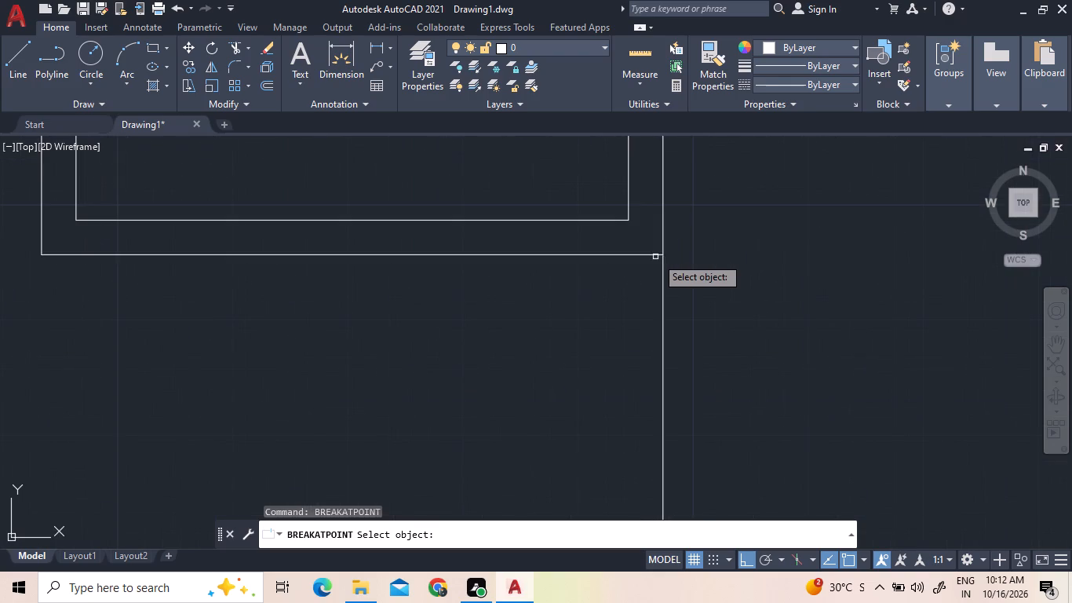
pyautogui.scroll(4, 662, 253)
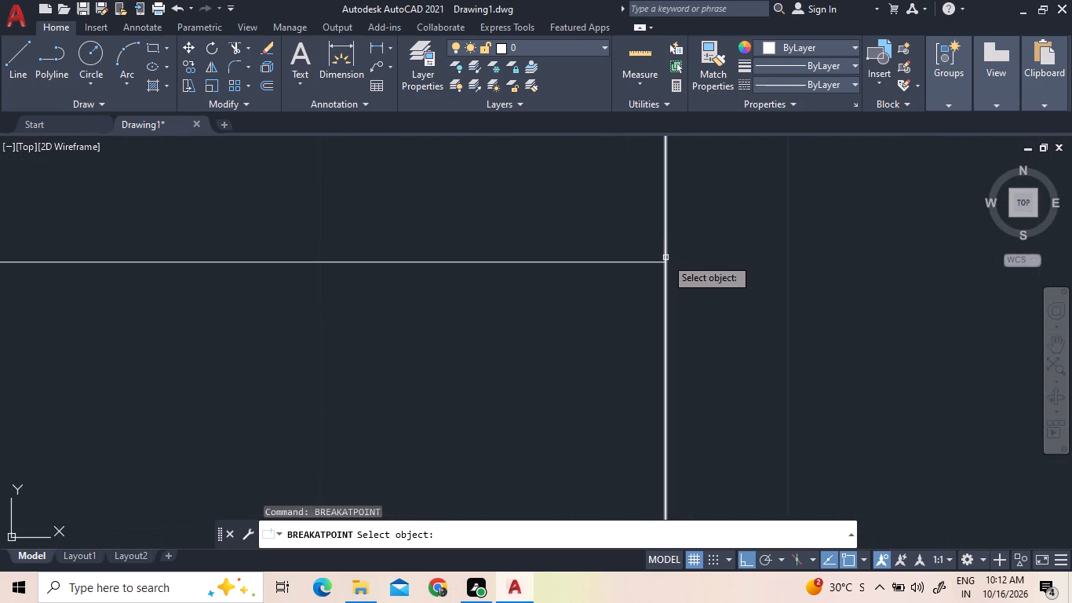
pyautogui.click(665, 258)
pyautogui.click(668, 265)
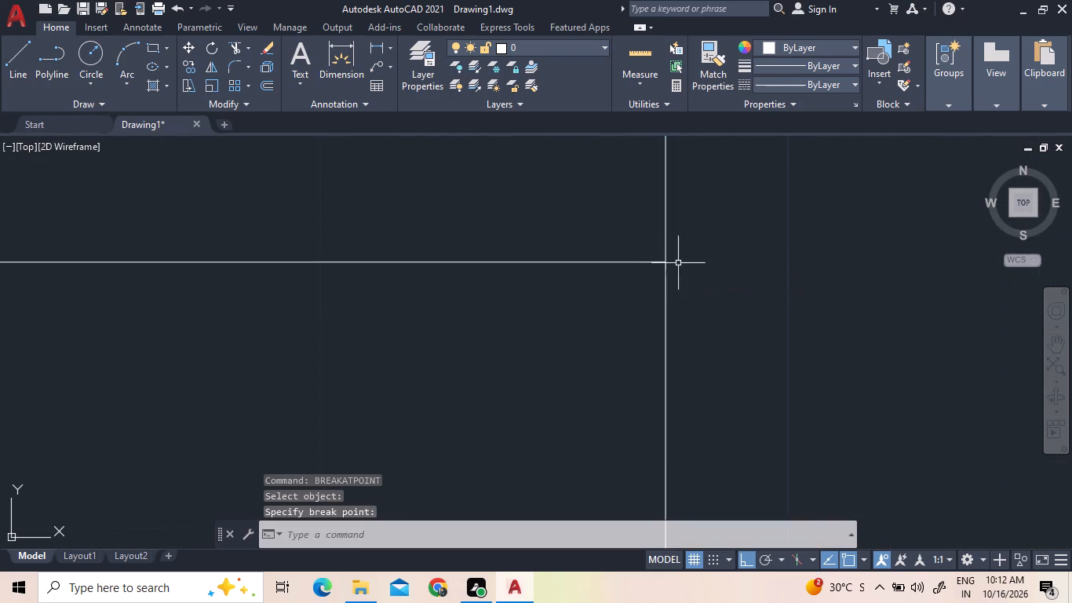
pyautogui.rightClick(695, 255)
pyautogui.click(720, 270)
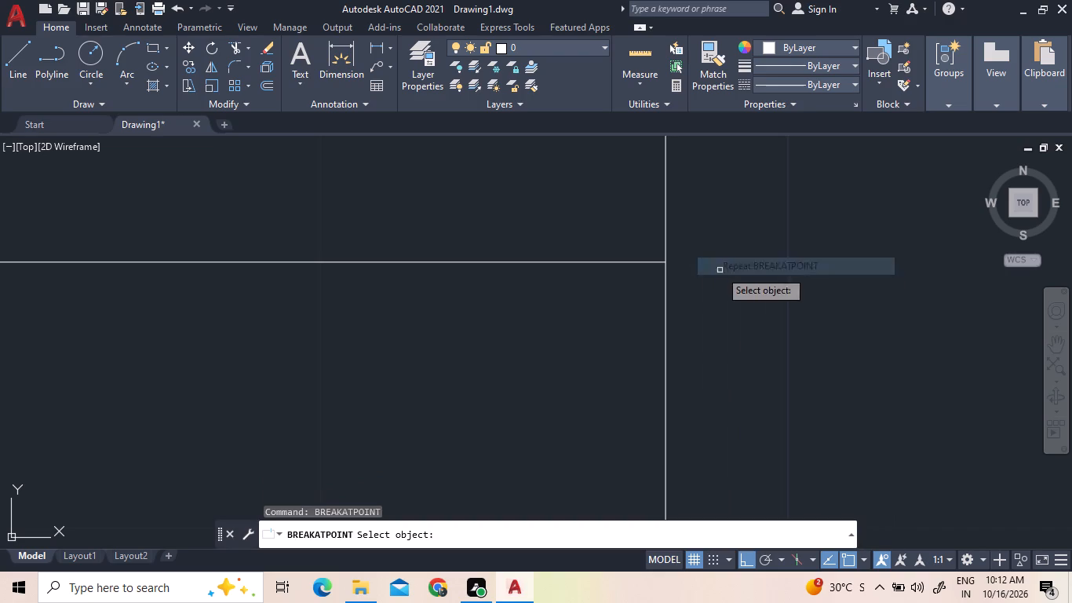
pyautogui.click(666, 262)
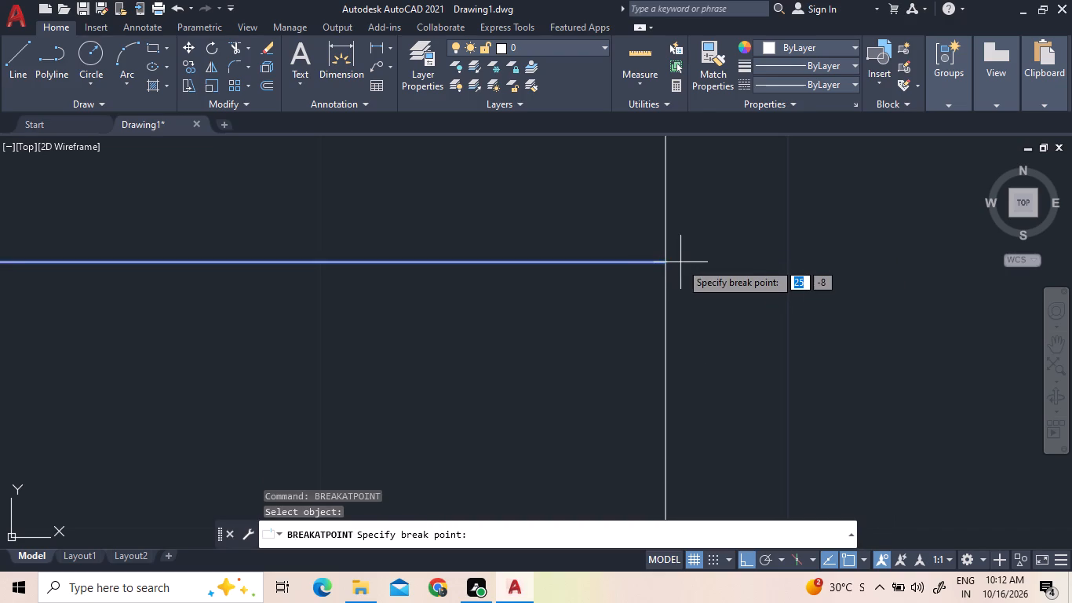
pyautogui.click(670, 261)
pyautogui.rightClick(692, 255)
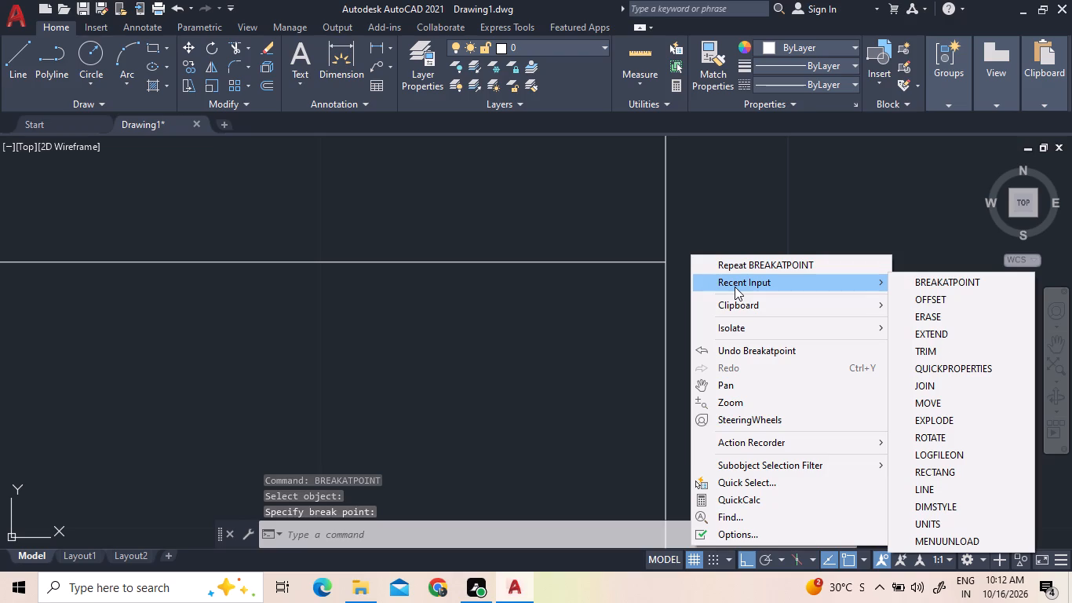
# Offset the vertical wall segment below the small lower room 0.3 to the left.
pyautogui.click(264, 84)
pyautogui.scroll(-5, 418, 197)
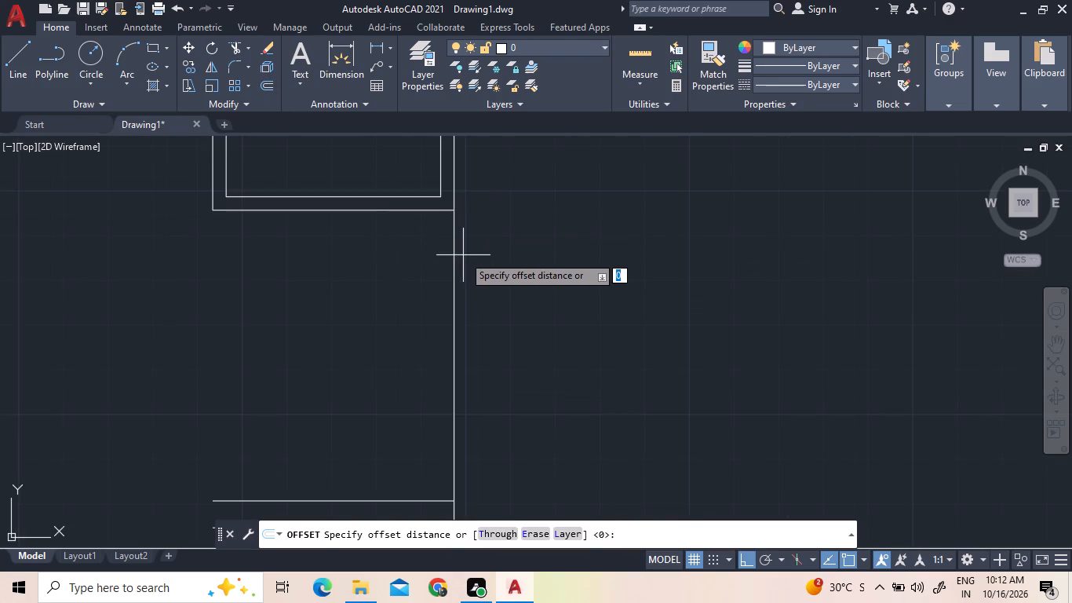
pyautogui.write('0.3')
pyautogui.press('Return')
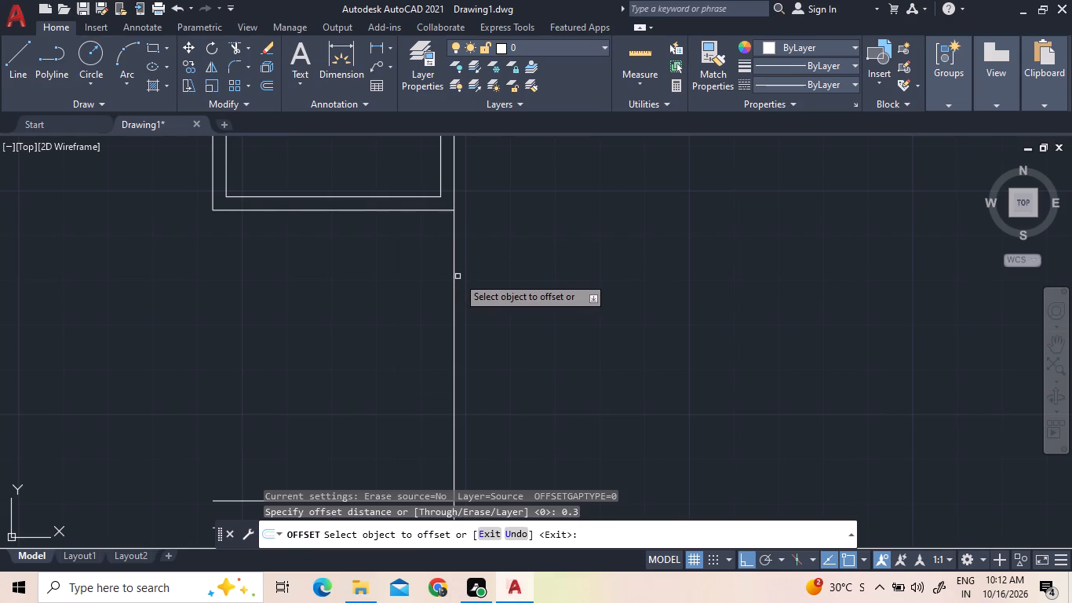
pyautogui.click(454, 277)
pyautogui.doubleClick(445, 279)
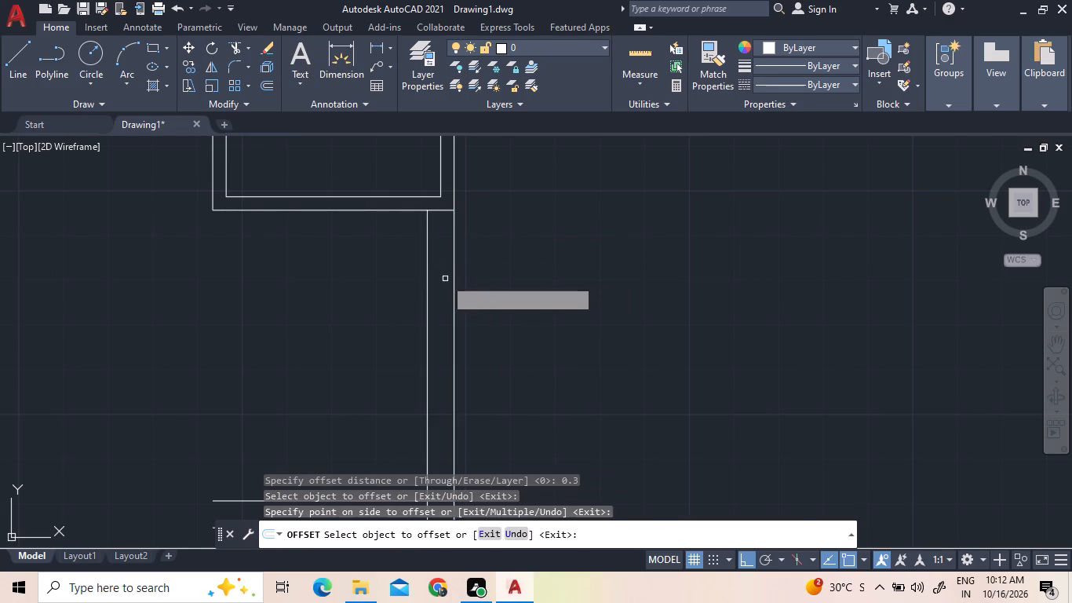
pyautogui.scroll(-2, 445, 279)
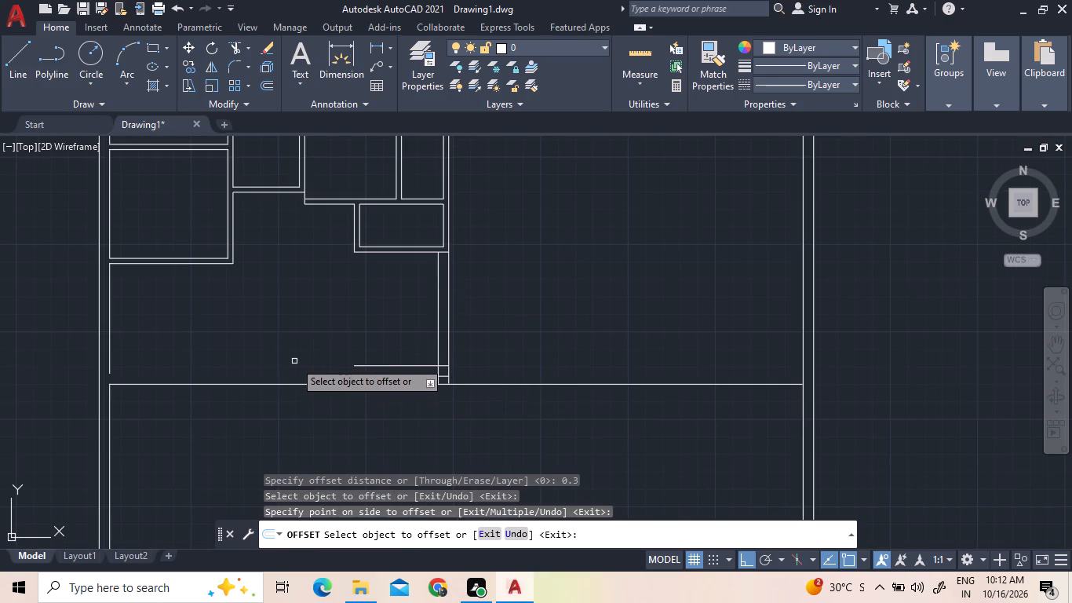
pyautogui.rightClick(416, 295)
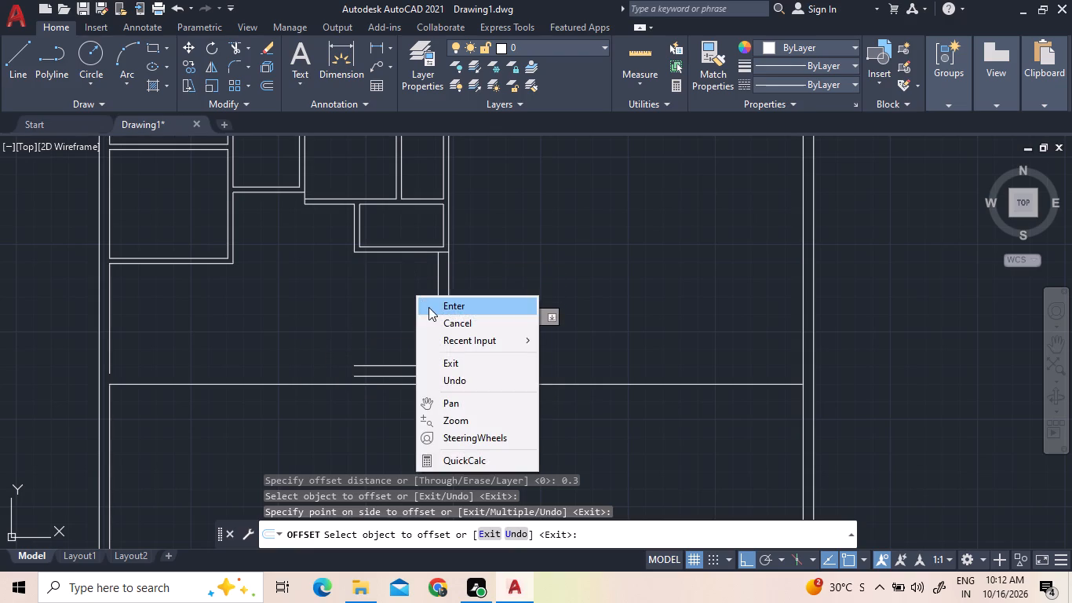
pyautogui.click(428, 307)
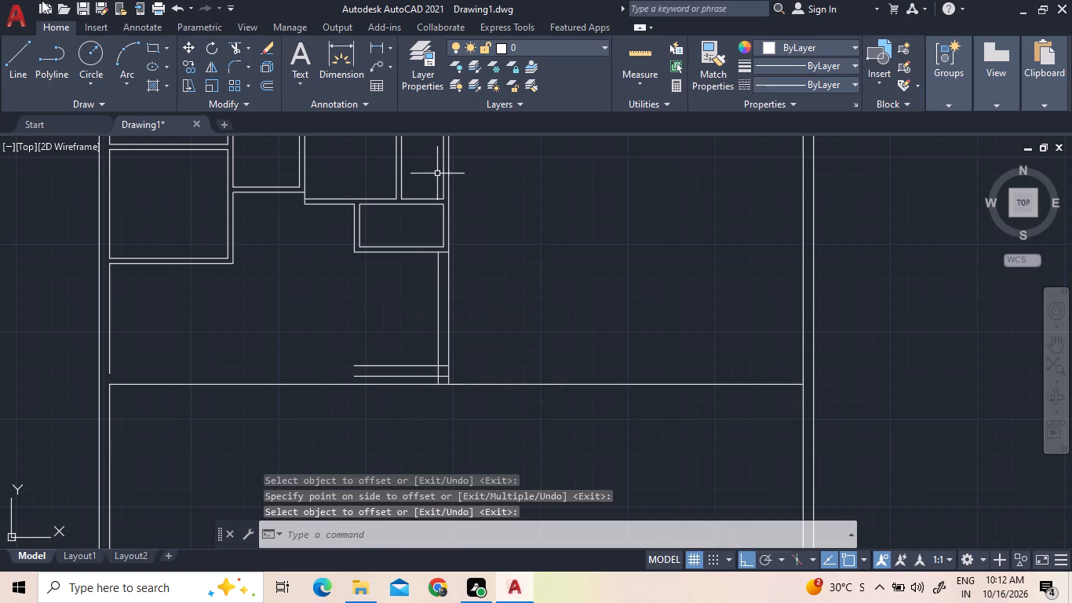
# Offset the inner vertical wall line below the small lower room 3.70 to the left.
pyautogui.click(275, 86)
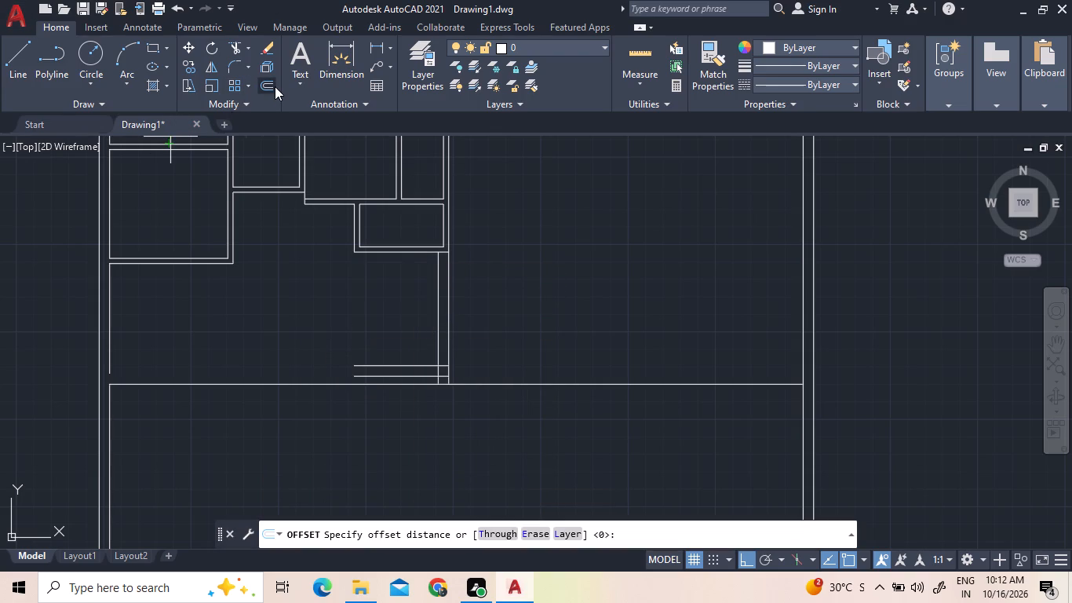
pyautogui.write('3.70')
pyautogui.press('Return')
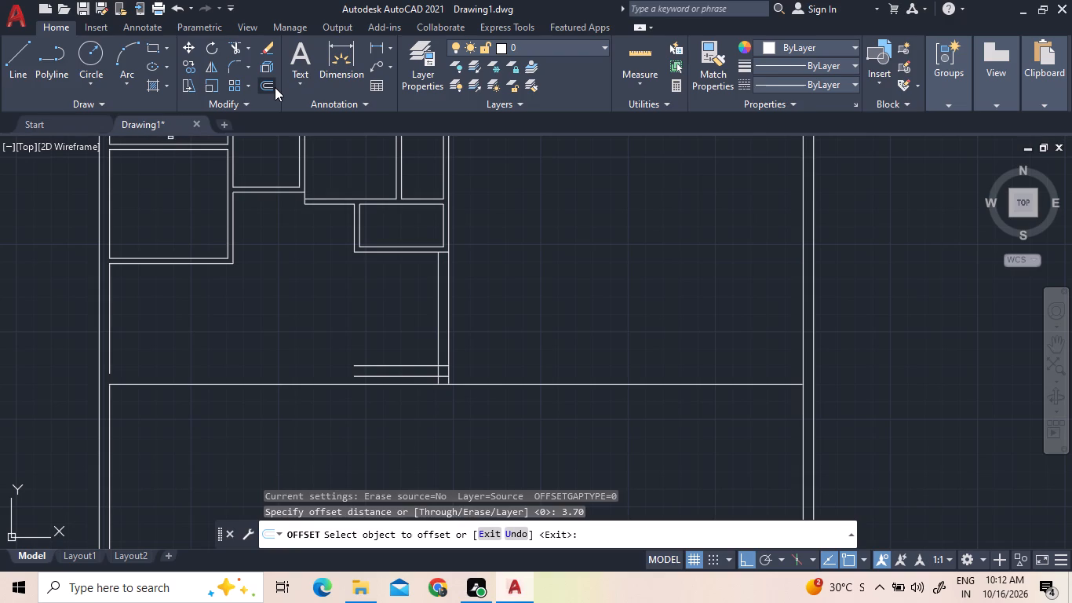
pyautogui.click(439, 287)
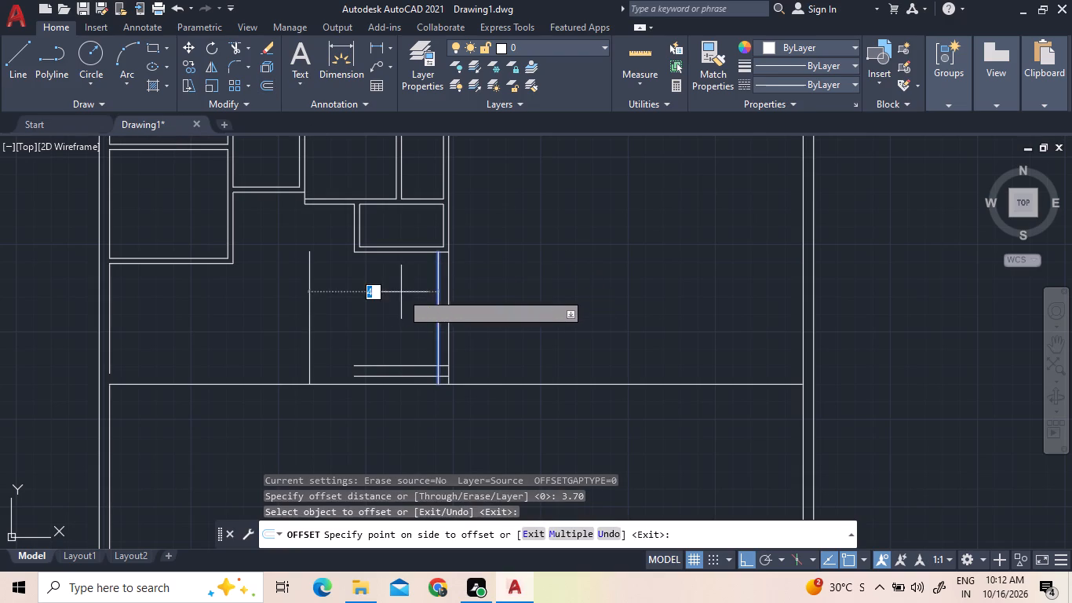
pyautogui.click(392, 294)
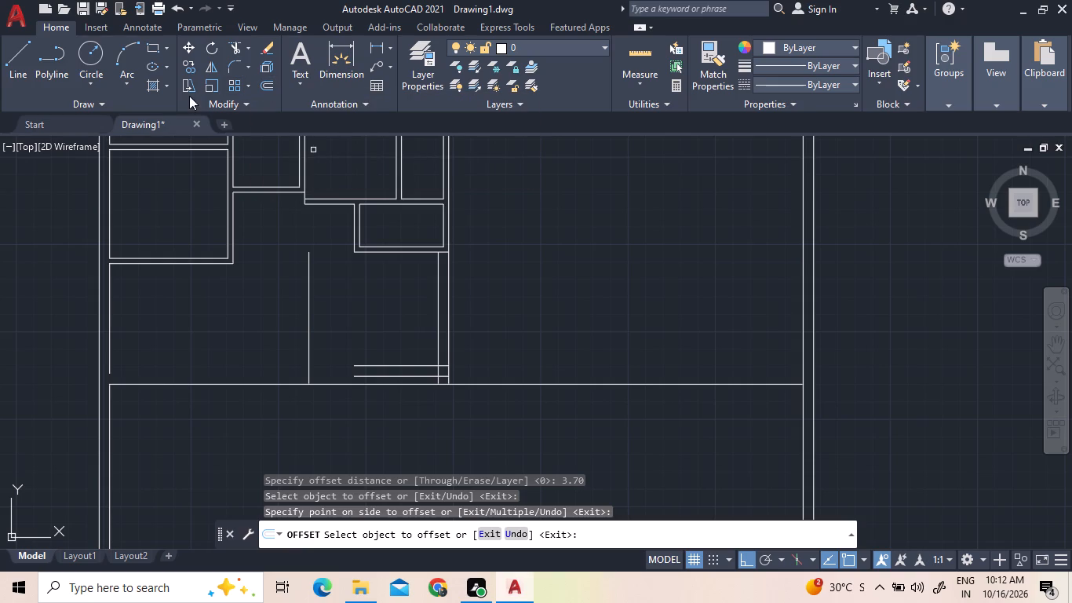
pyautogui.rightClick(365, 301)
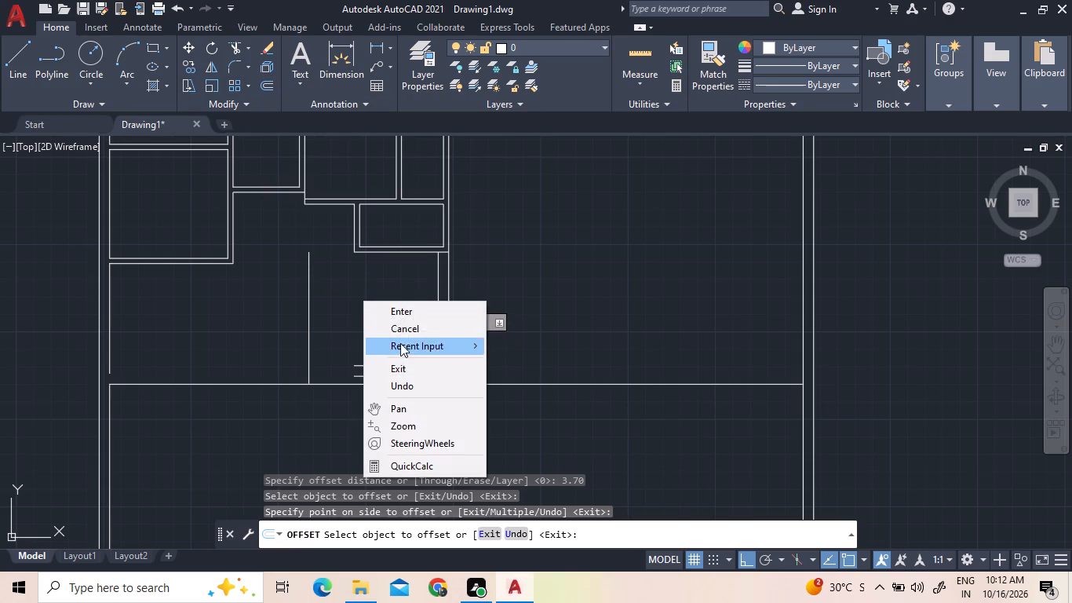
pyautogui.click(399, 313)
# Extend the small lower room's bottom line and the two short horizontal lines below it to the left-hand vertical offset line.
pyautogui.rightClick(399, 313)
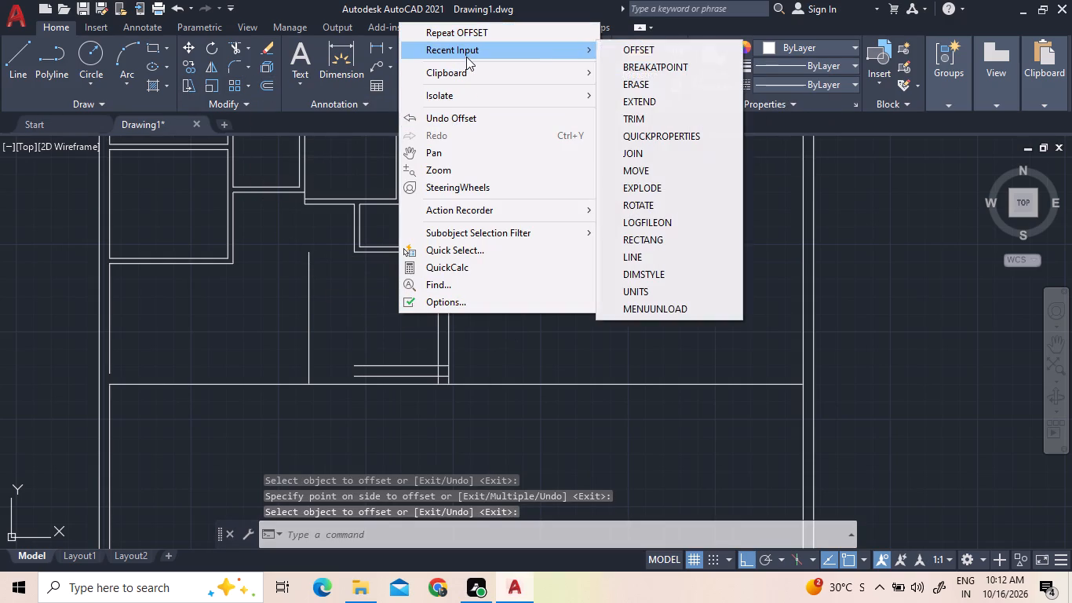
pyautogui.click(643, 100)
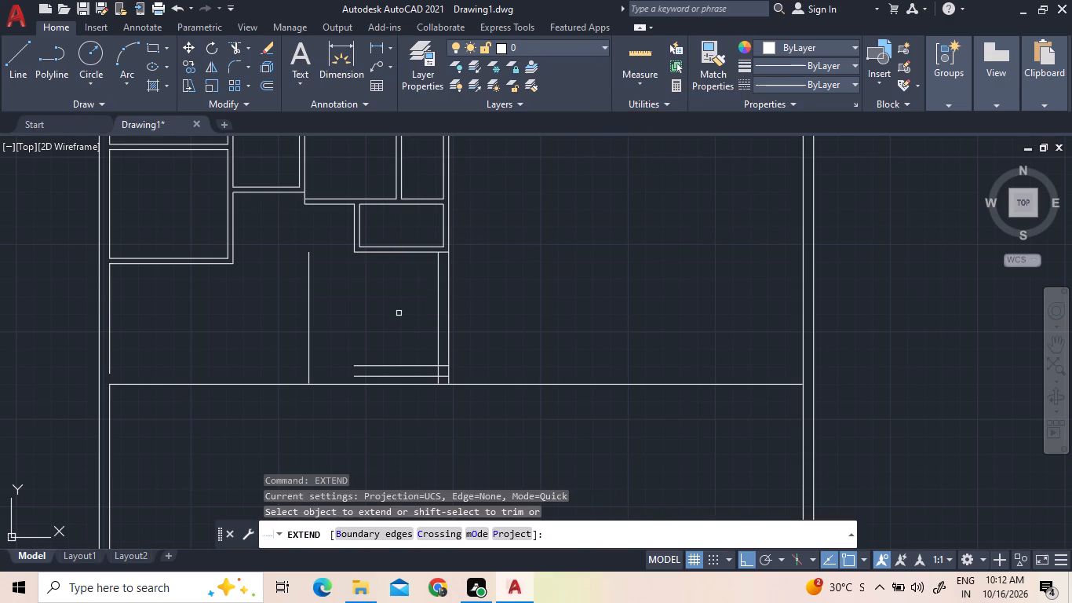
pyautogui.click(385, 254)
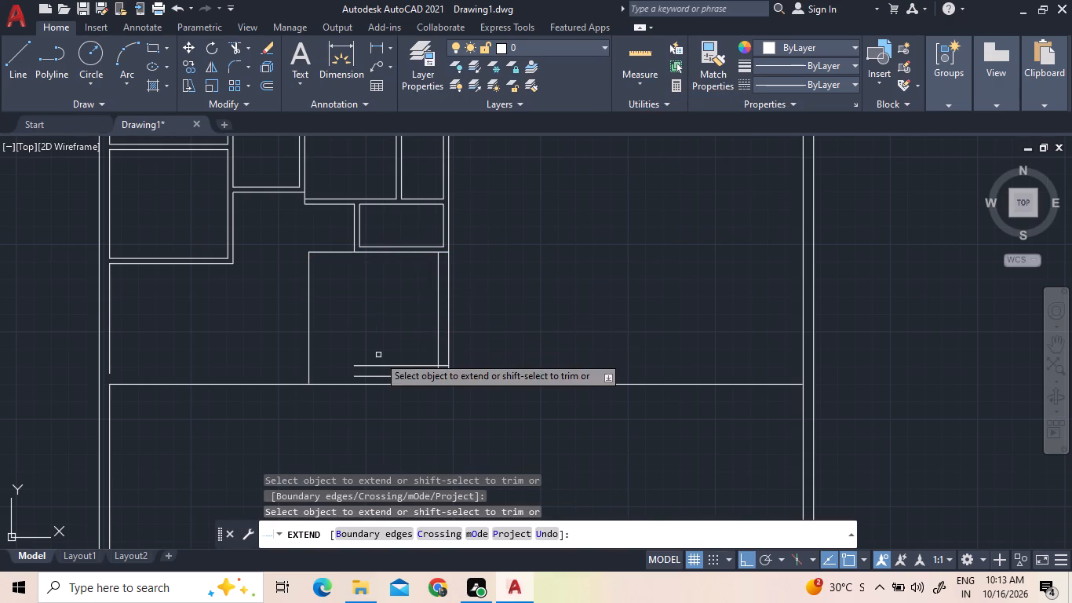
pyautogui.doubleClick(368, 367)
pyautogui.doubleClick(368, 376)
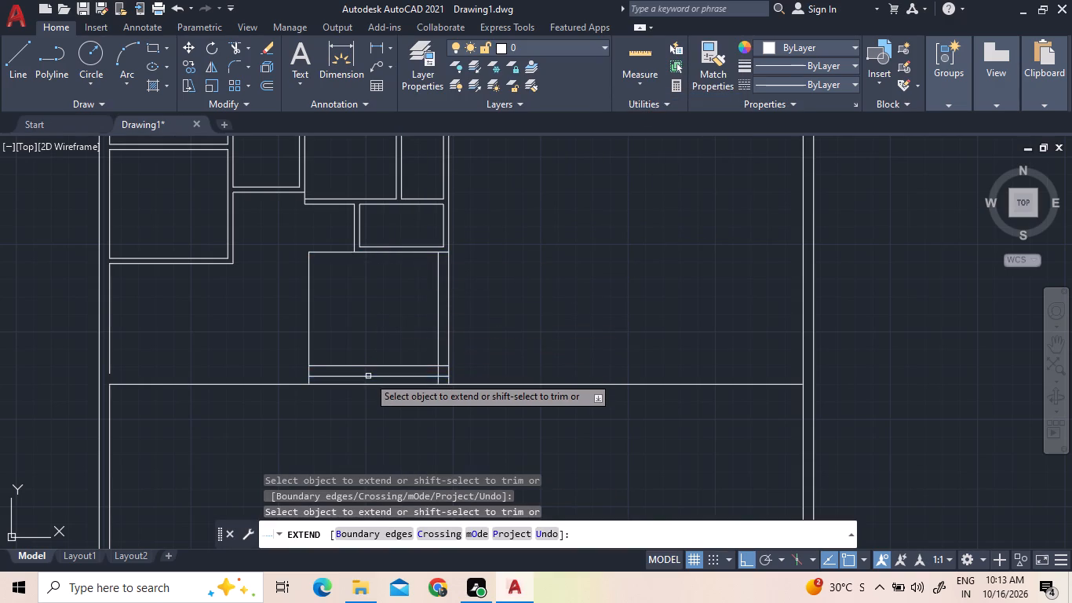
pyautogui.rightClick(386, 339)
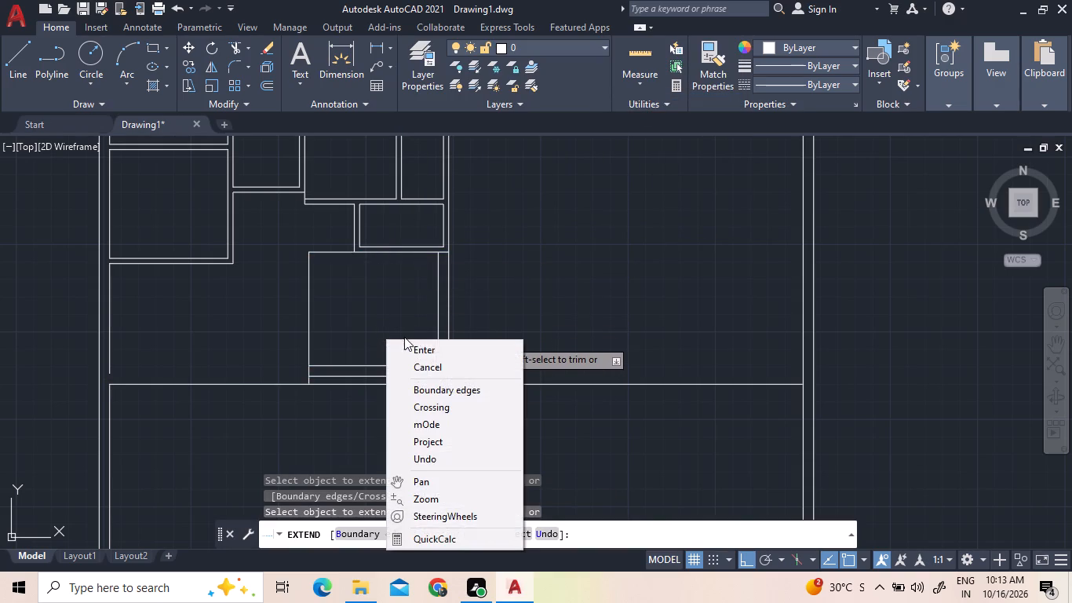
pyautogui.doubleClick(423, 350)
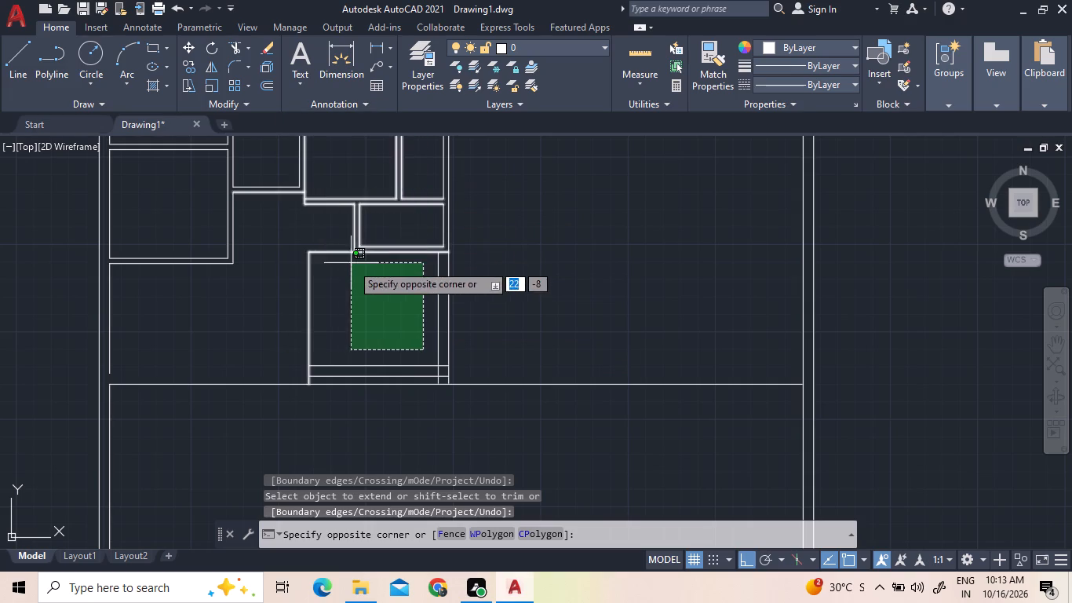
pyautogui.click(352, 264)
# Trim the two short horizontal lines inside the right-hand wall and the long horizontal line beyond both sides of the new room.
pyautogui.click(236, 46)
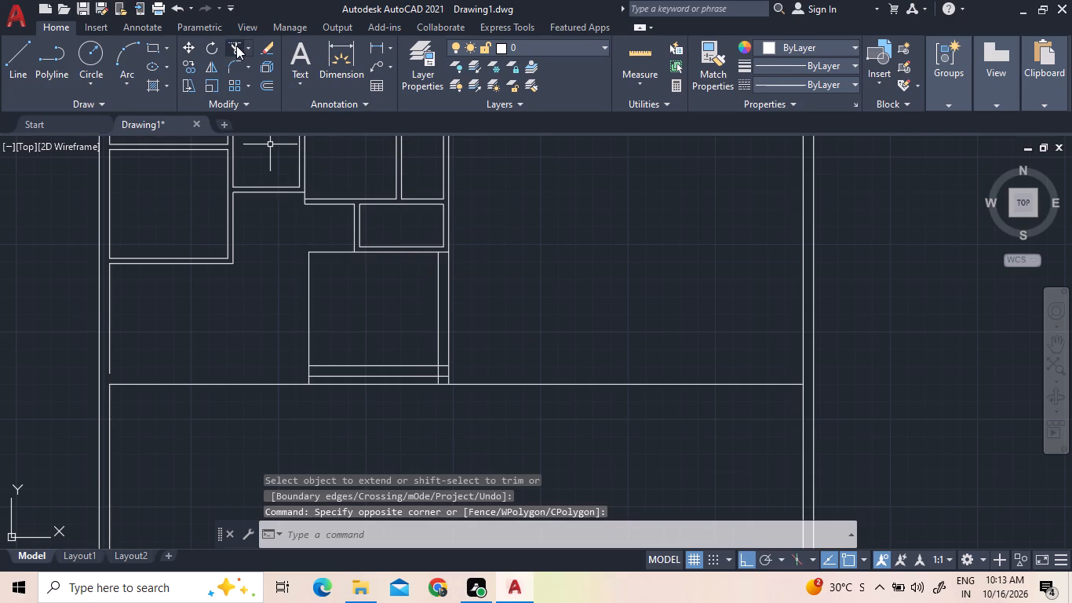
pyautogui.click(443, 375)
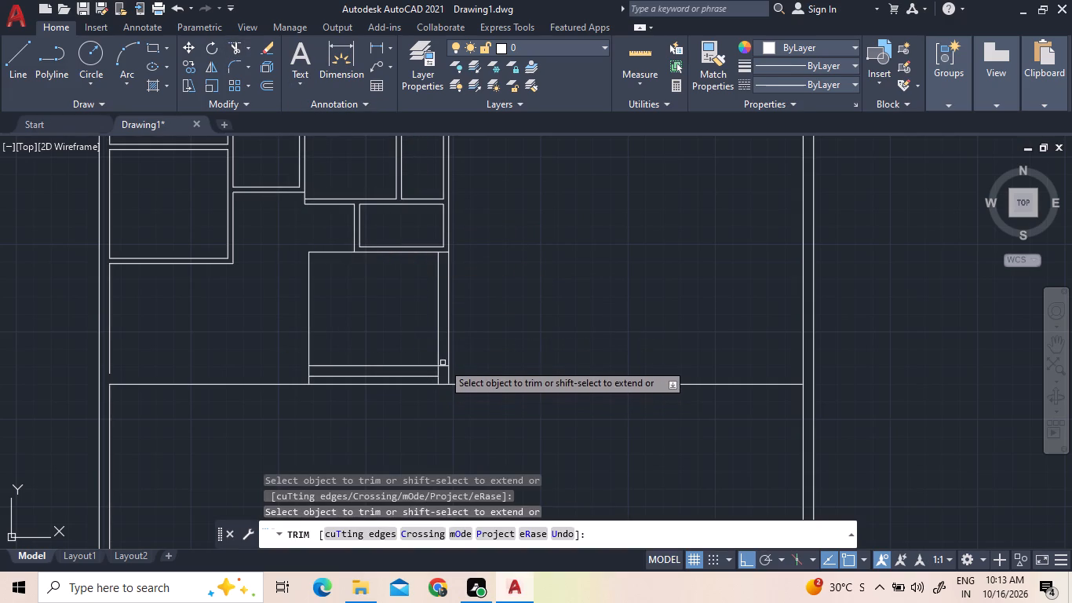
pyautogui.click(443, 365)
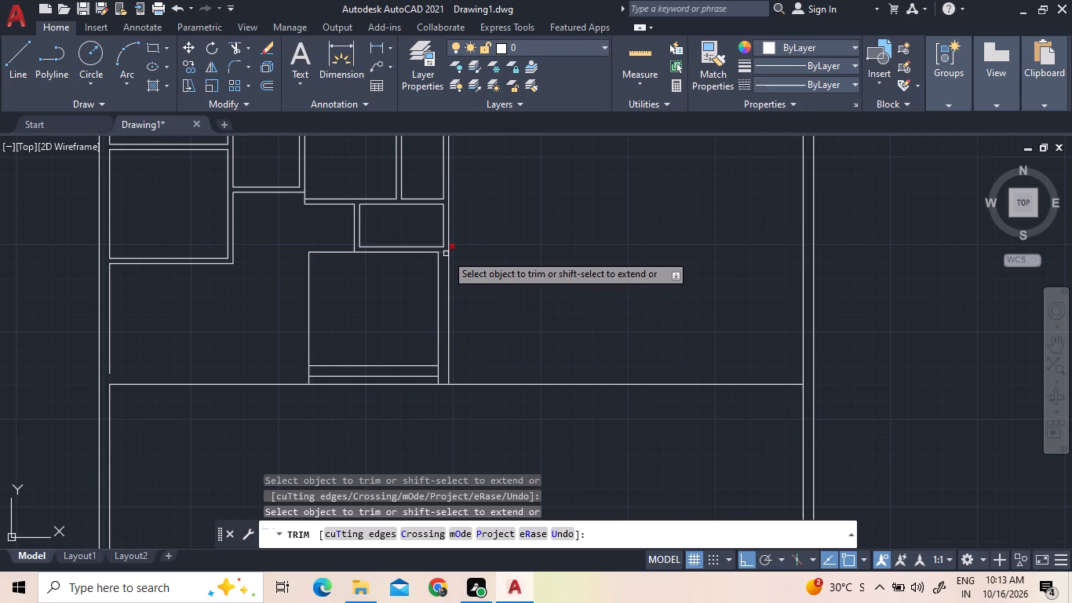
pyautogui.click(451, 386)
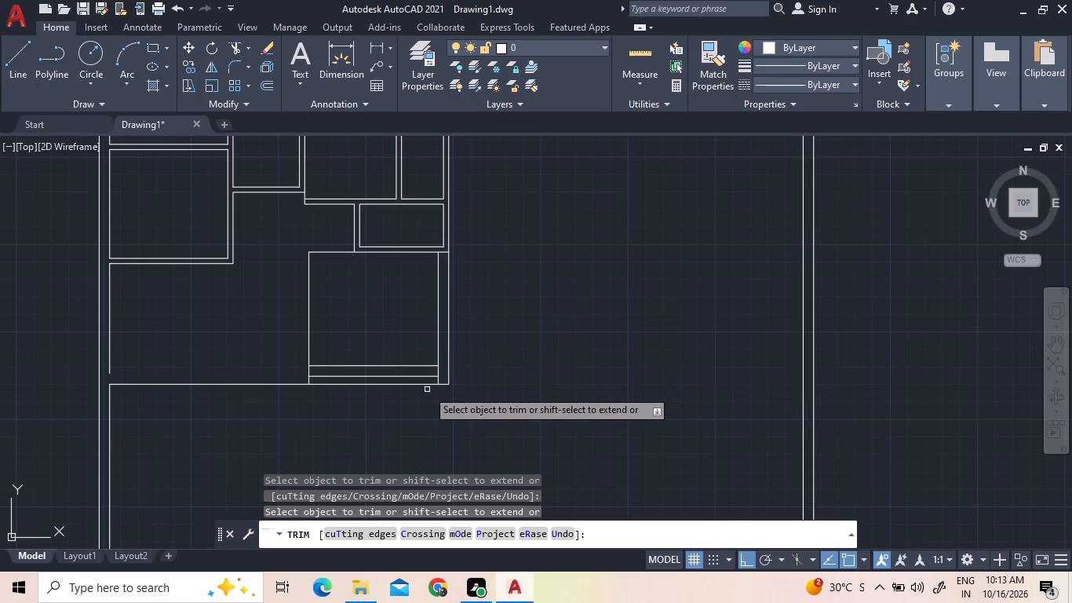
pyautogui.click(294, 385)
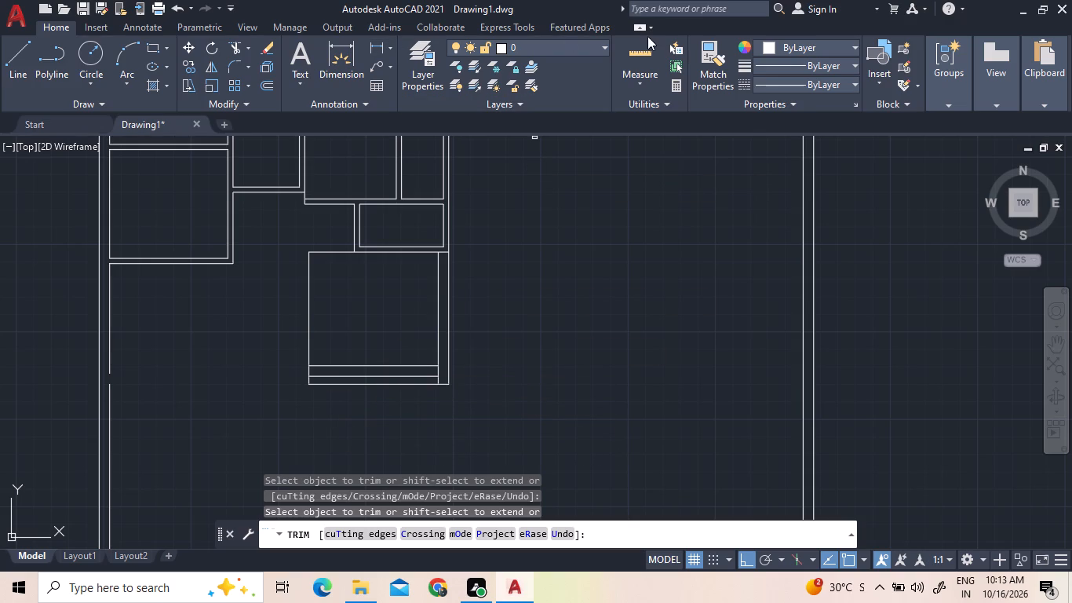
# Measure around the new room's bottom line.
pyautogui.click(631, 60)
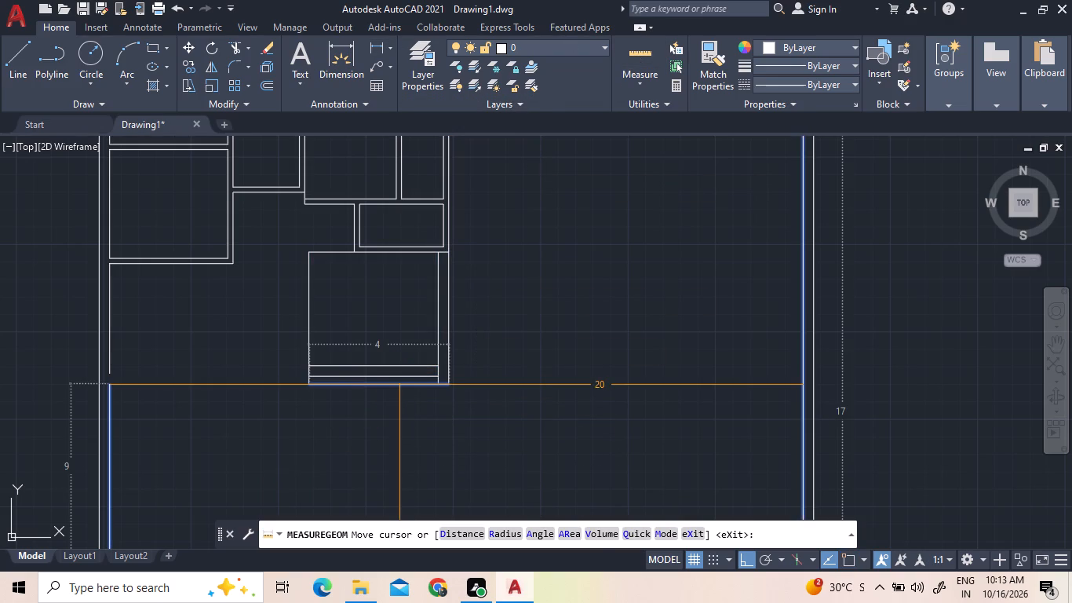
pyautogui.rightClick(399, 385)
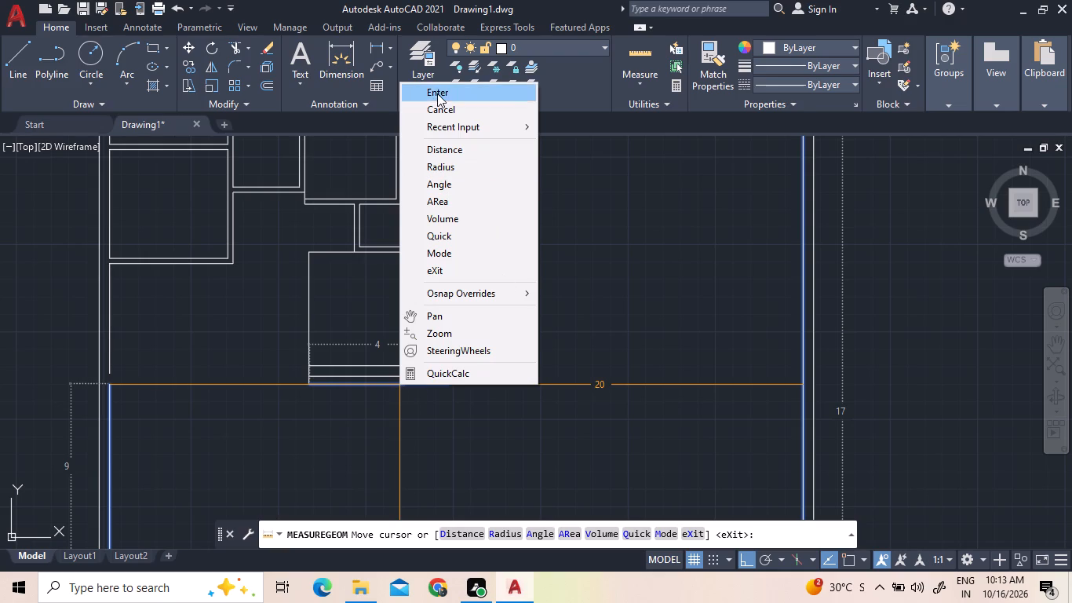
pyautogui.click(437, 93)
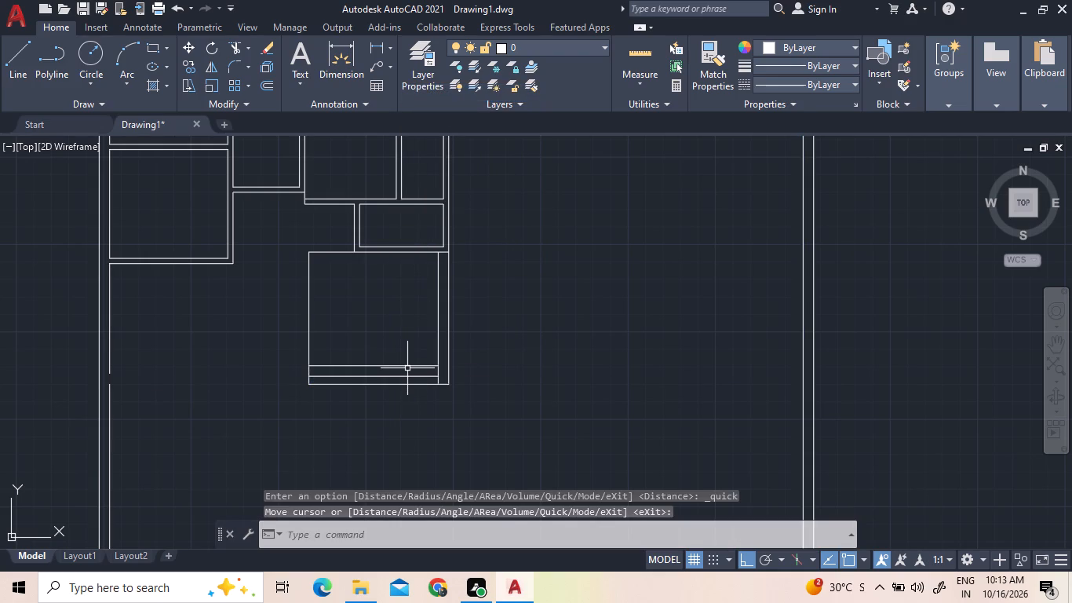
# Erase the uppermost of the three horizontal lines at the bottom of the new room.
pyautogui.click(407, 367)
pyautogui.rightClick(406, 361)
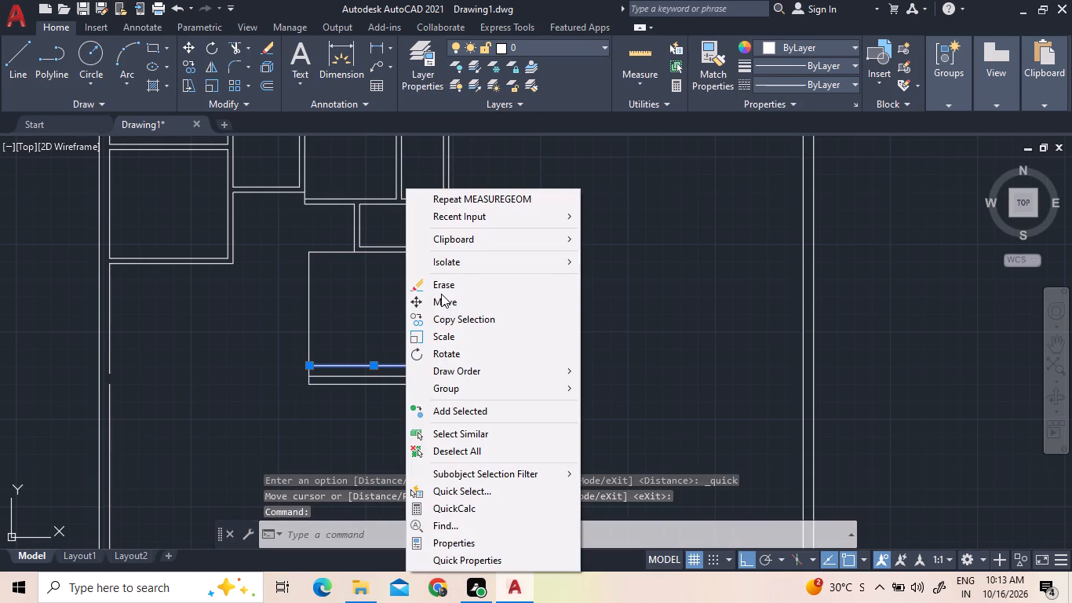
pyautogui.click(440, 289)
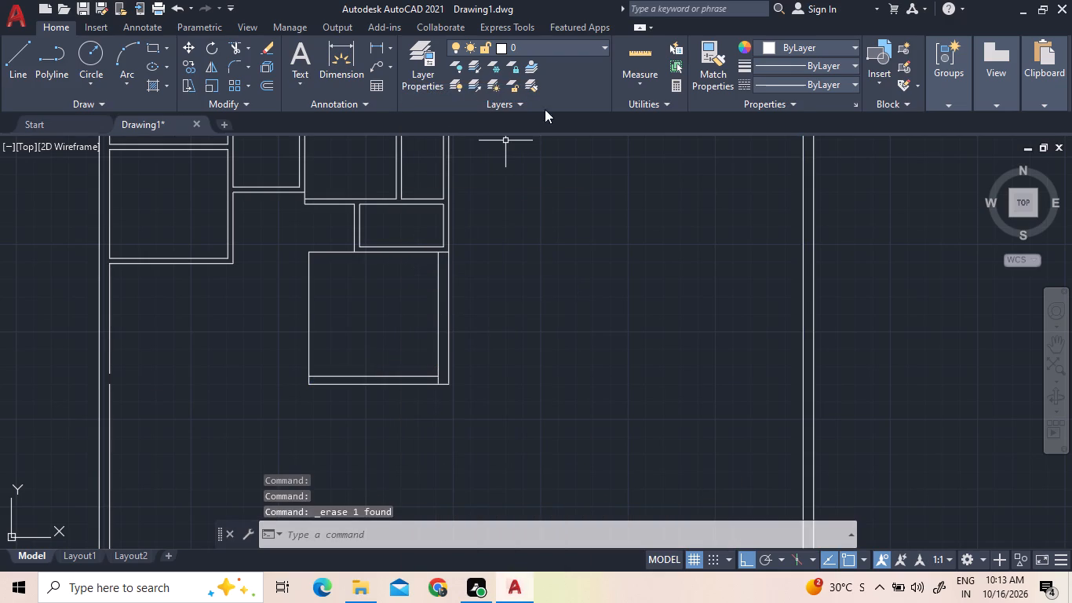
# Measure the new room's inner width and height.
pyautogui.click(637, 52)
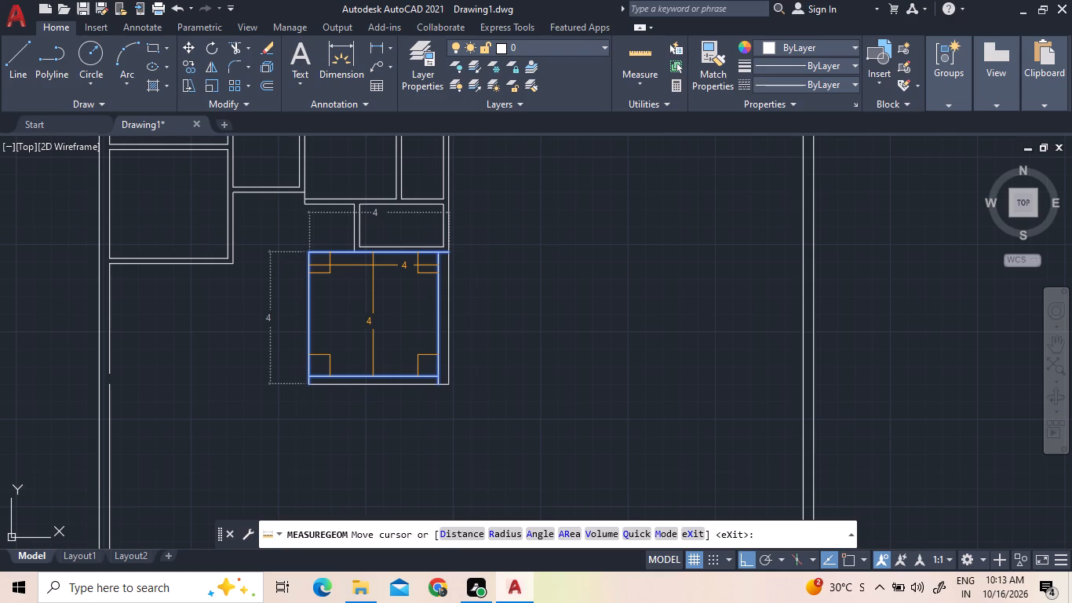
pyautogui.rightClick(348, 280)
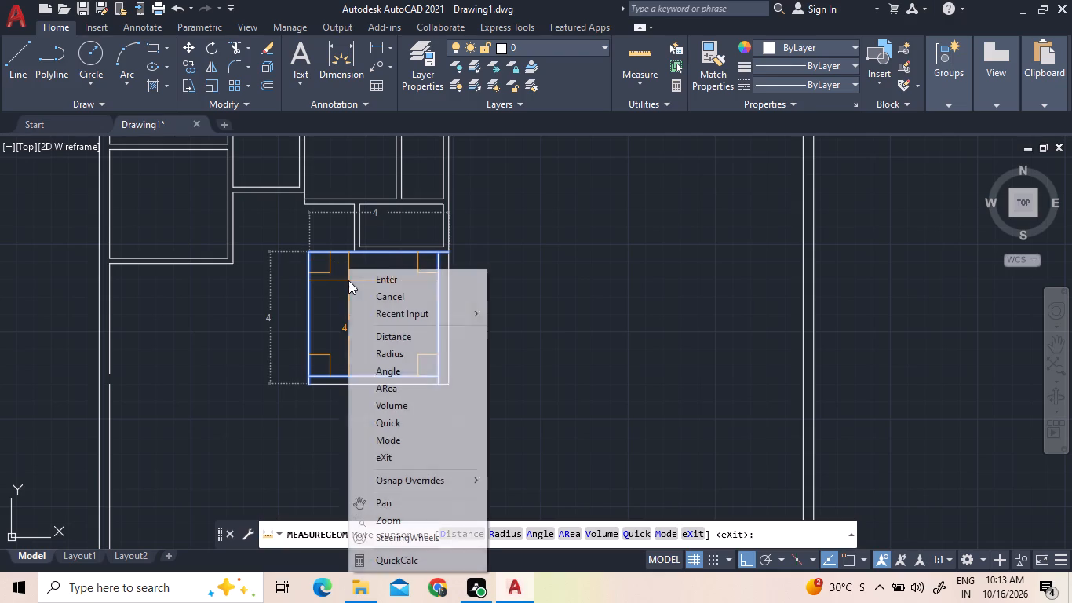
pyautogui.click(362, 279)
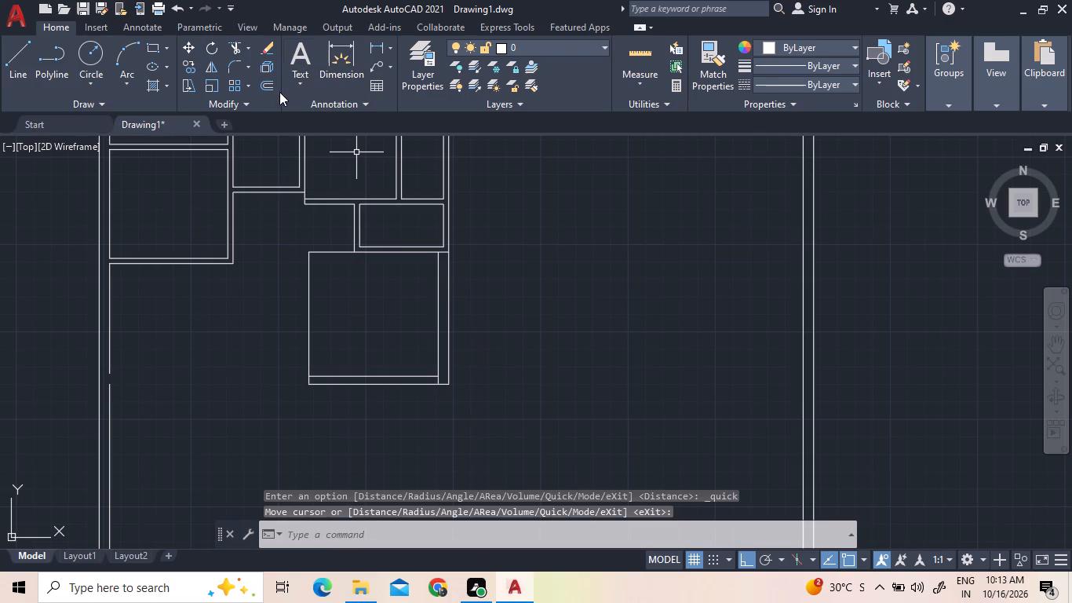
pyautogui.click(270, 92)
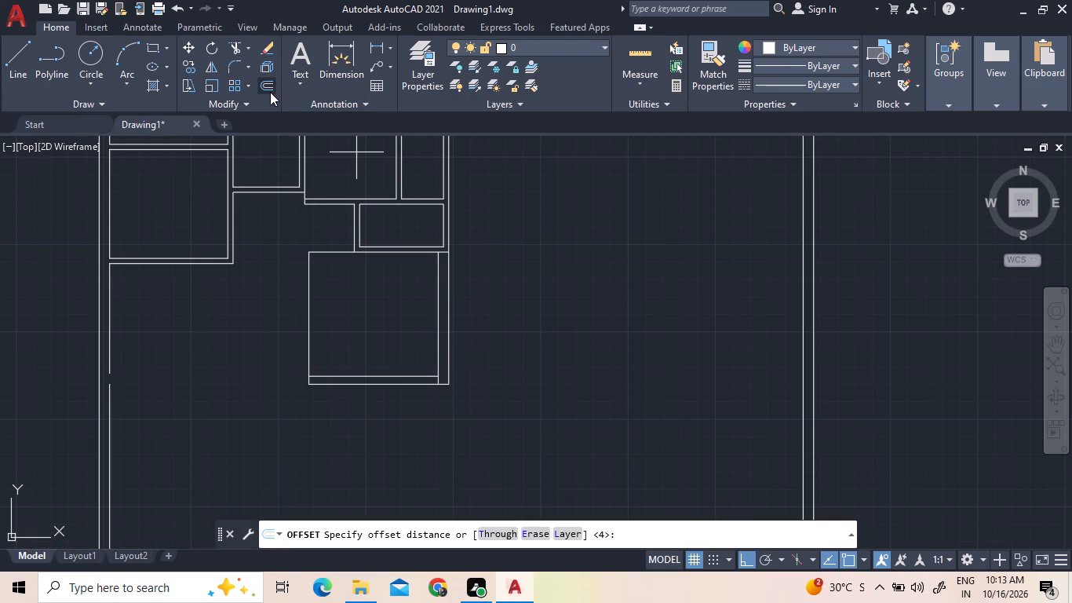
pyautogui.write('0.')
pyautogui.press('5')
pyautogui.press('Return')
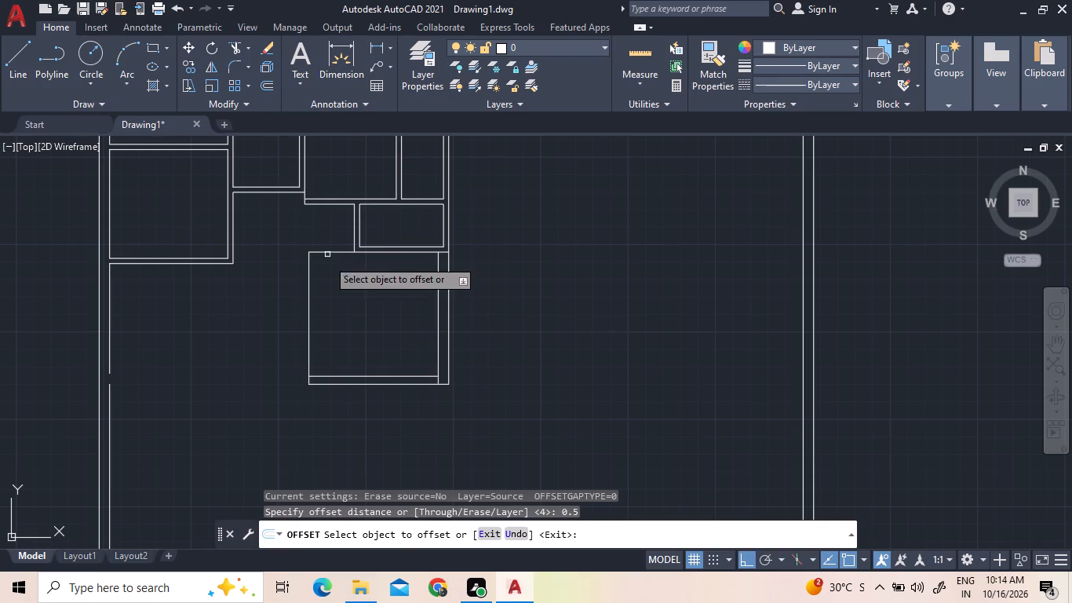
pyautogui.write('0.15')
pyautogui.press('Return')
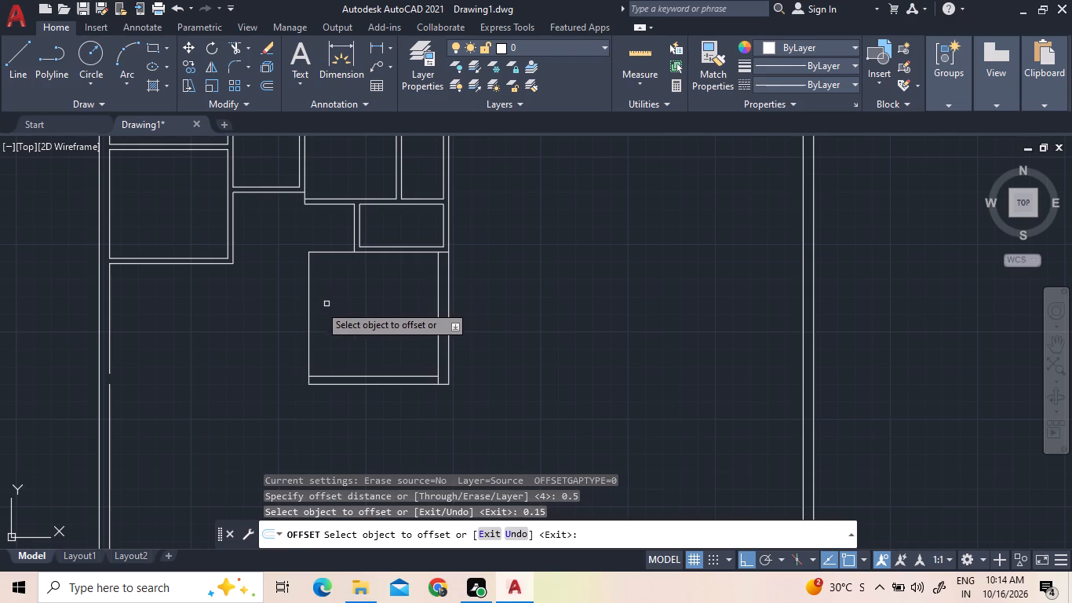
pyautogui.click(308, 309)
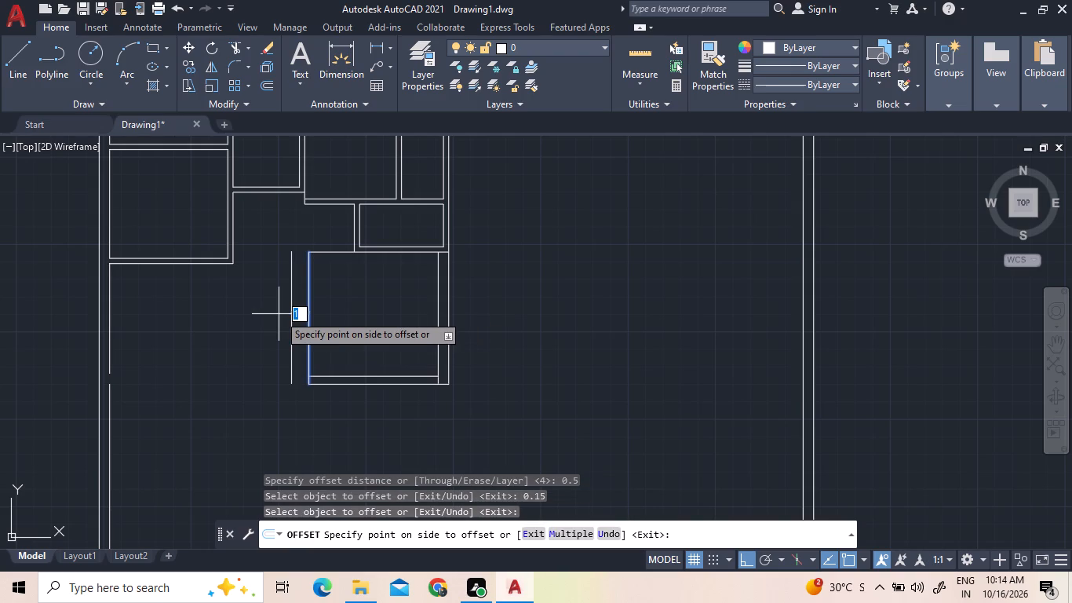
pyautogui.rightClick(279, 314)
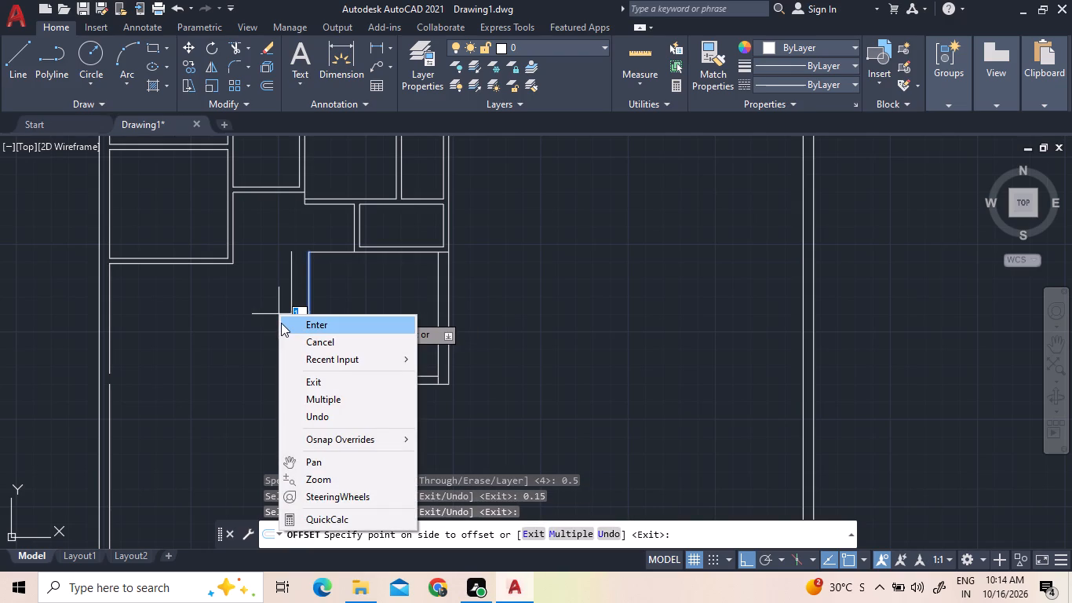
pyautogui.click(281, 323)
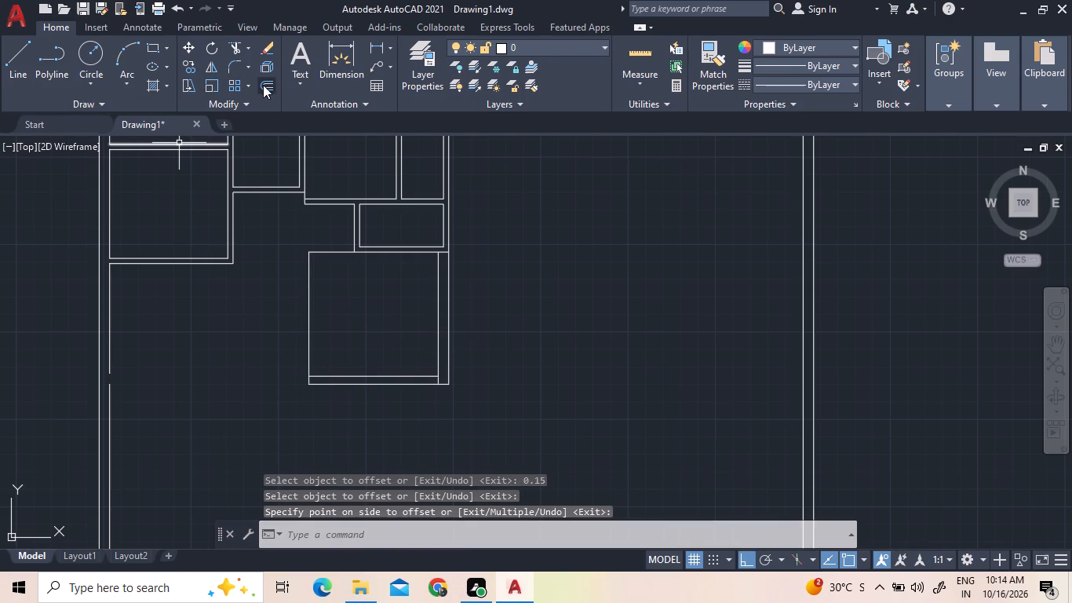
# Offset the new room's left line and top line outward by 0.15.
pyautogui.doubleClick(263, 85)
pyautogui.write('0.15')
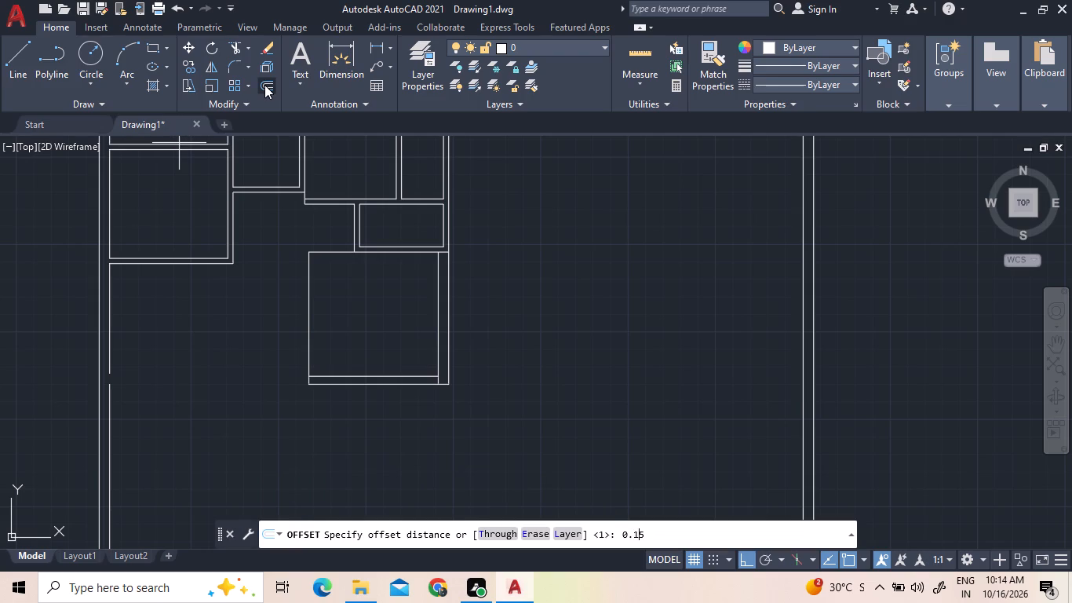
pyautogui.press('Return')
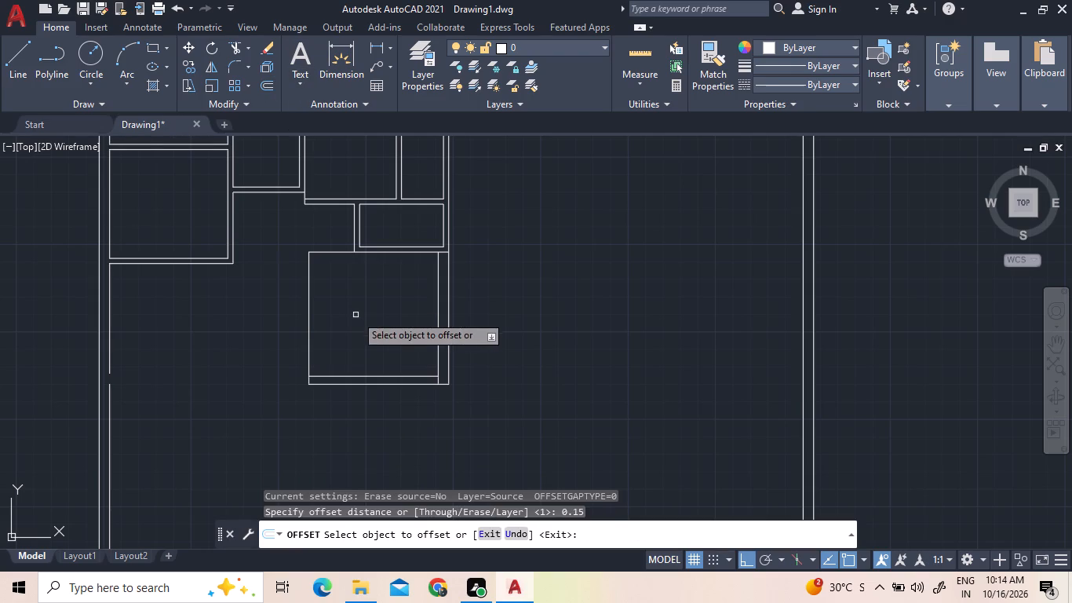
pyautogui.click(309, 300)
pyautogui.click(297, 301)
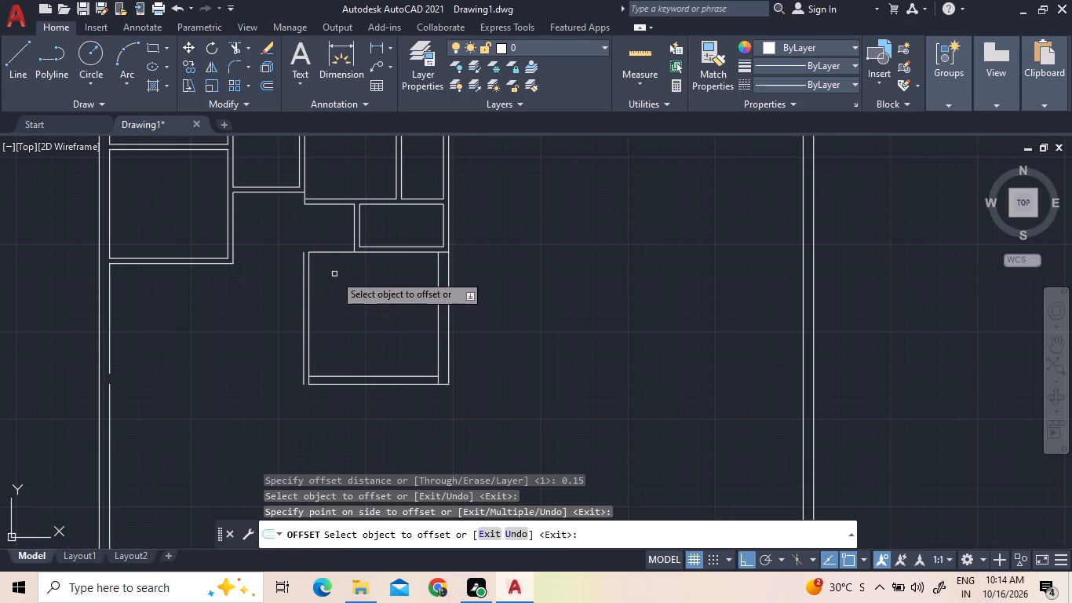
pyautogui.click(339, 252)
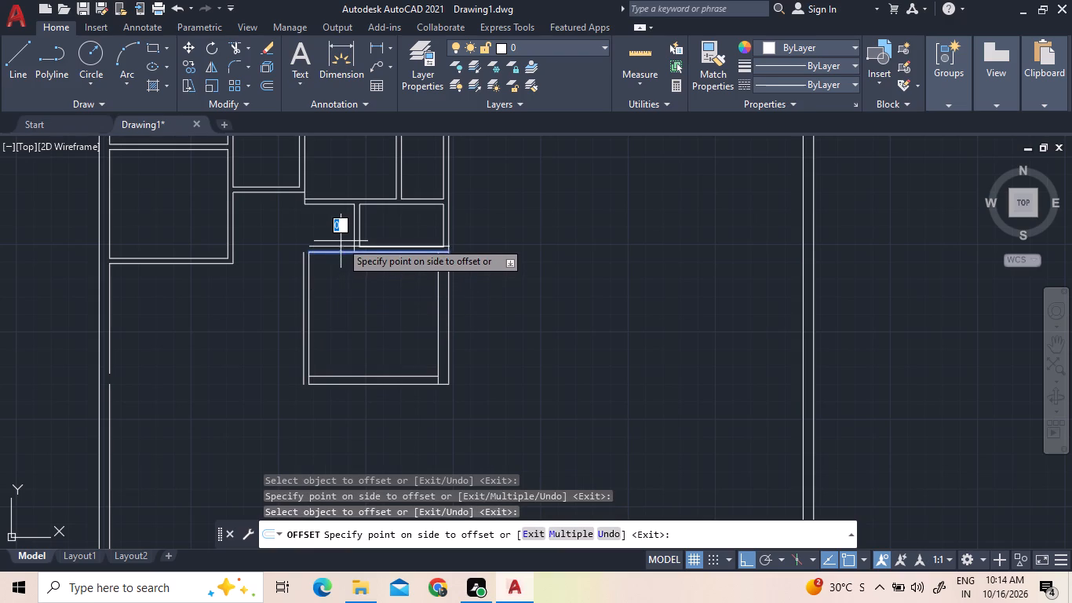
pyautogui.doubleClick(341, 241)
pyautogui.scroll(3, 323, 247)
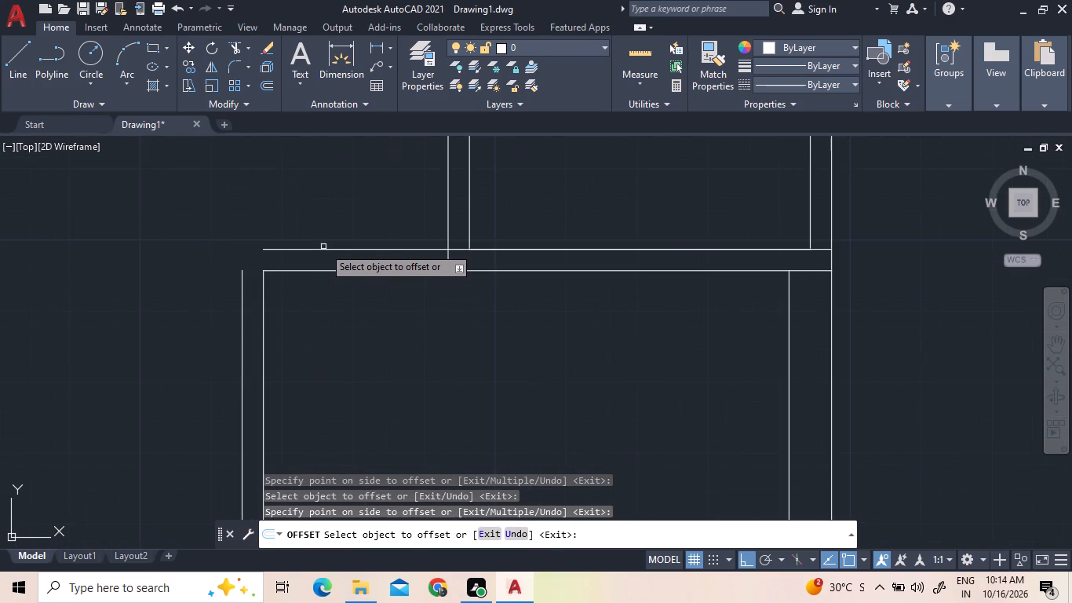
pyautogui.rightClick(323, 245)
pyautogui.click(339, 254)
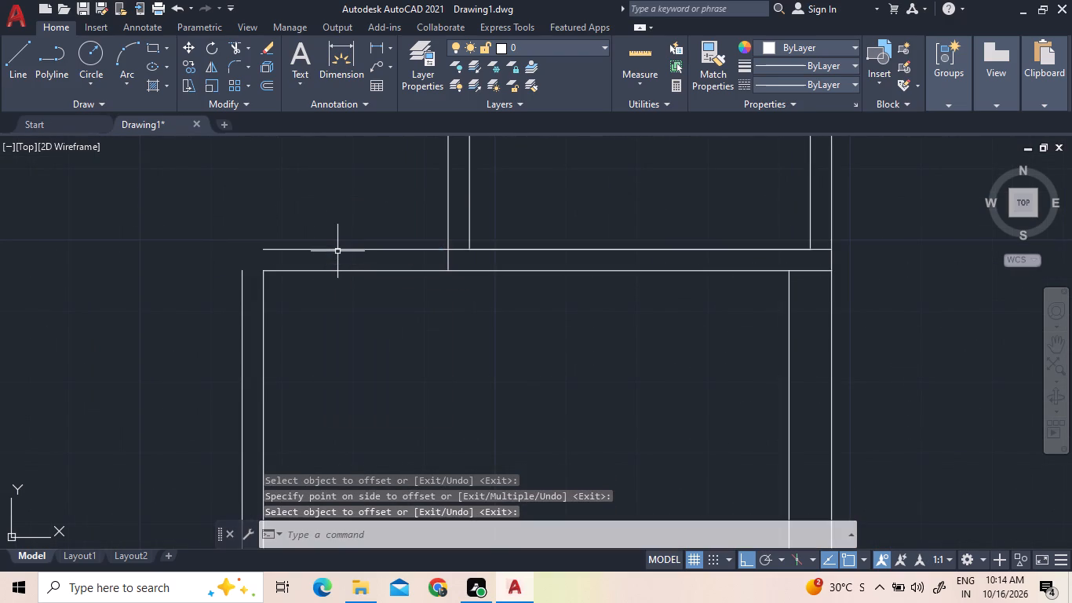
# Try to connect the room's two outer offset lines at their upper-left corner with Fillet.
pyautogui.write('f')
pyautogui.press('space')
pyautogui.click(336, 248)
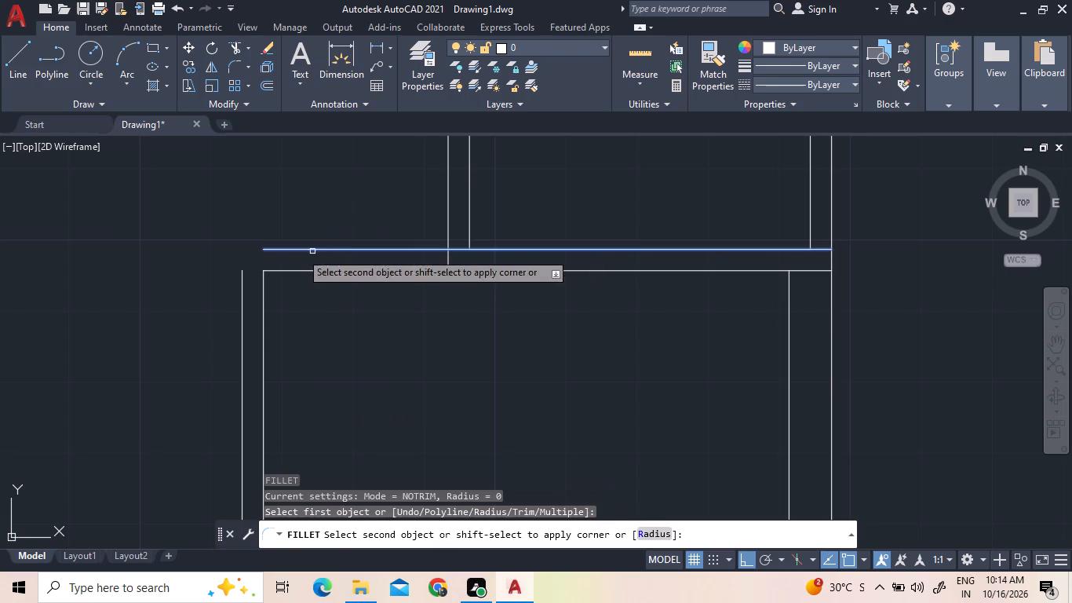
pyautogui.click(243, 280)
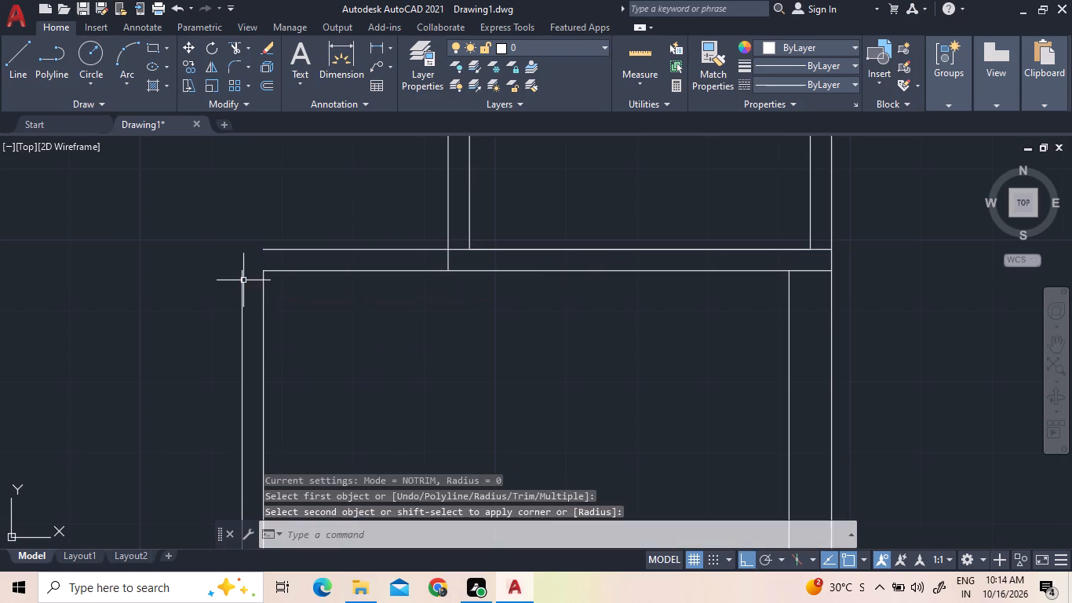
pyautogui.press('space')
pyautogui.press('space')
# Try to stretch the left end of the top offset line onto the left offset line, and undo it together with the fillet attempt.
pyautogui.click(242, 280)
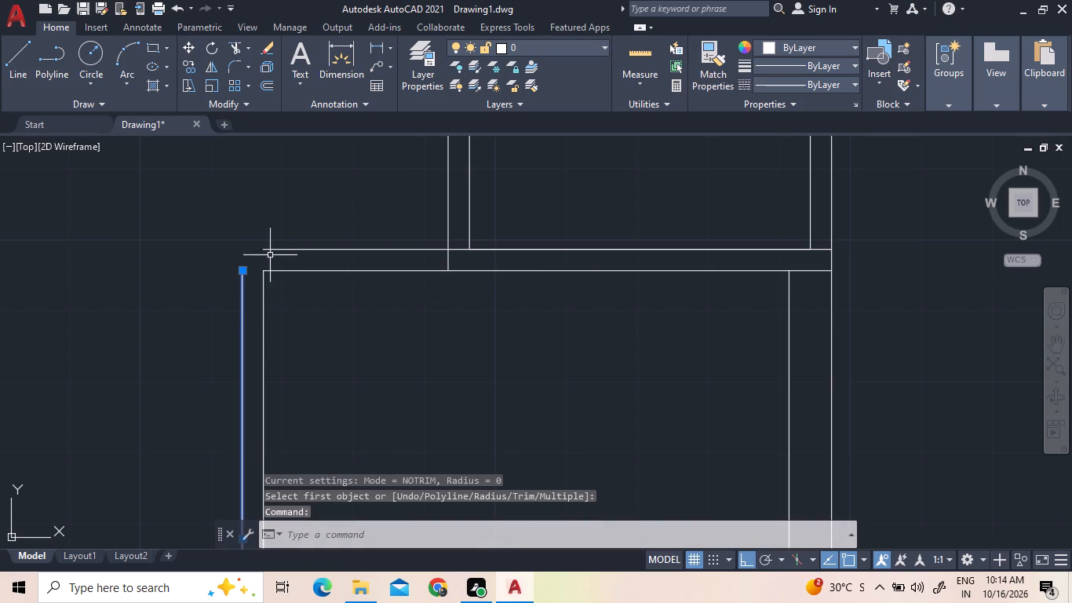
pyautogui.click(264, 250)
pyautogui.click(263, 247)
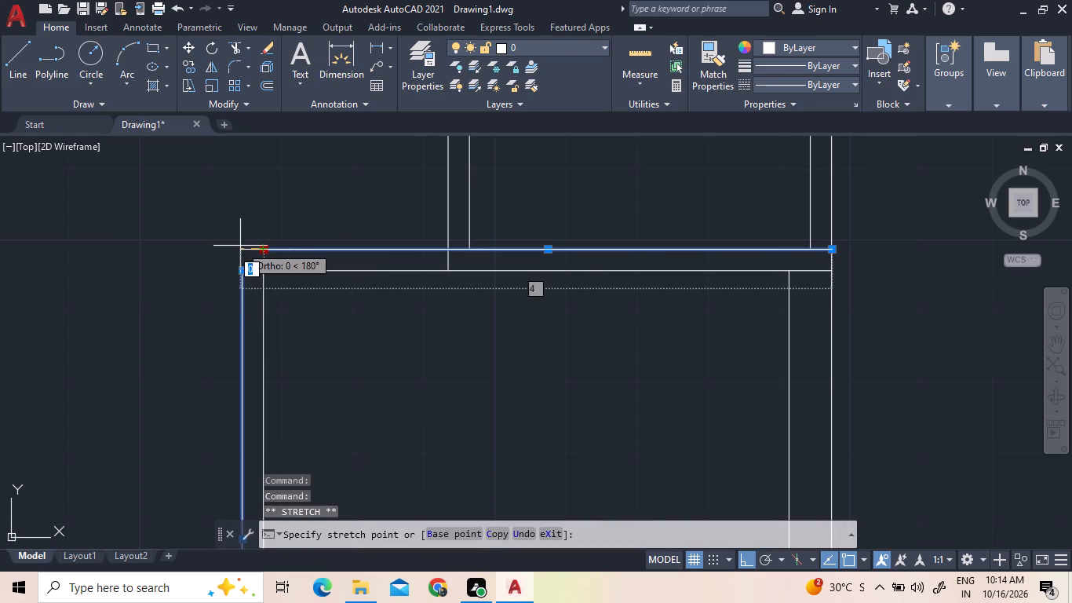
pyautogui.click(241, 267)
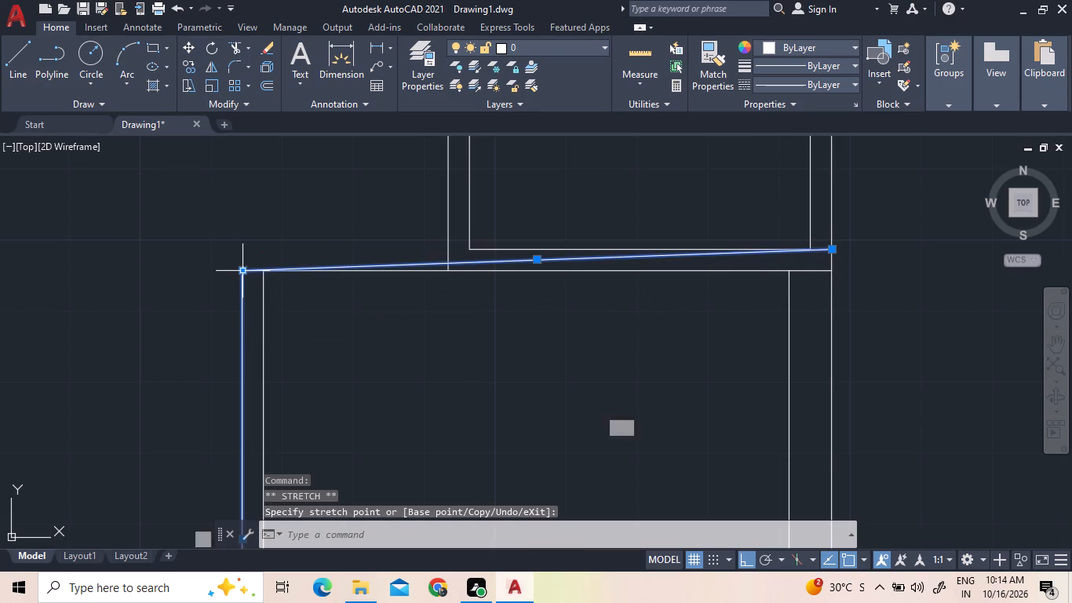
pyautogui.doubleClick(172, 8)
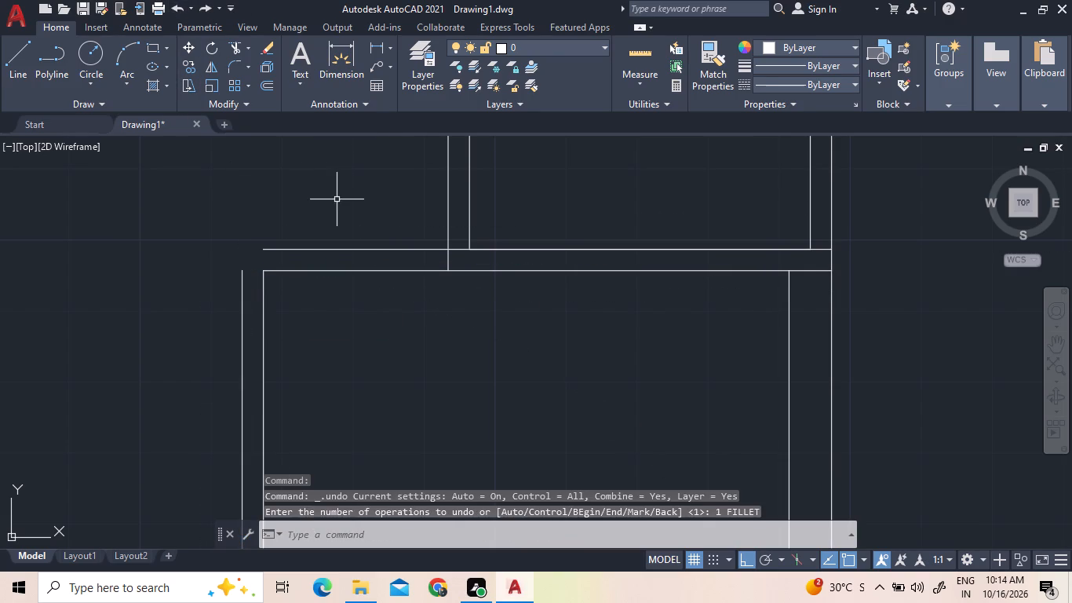
# Join the two collinear segments of the left boundary wall's inner line across the small gap.
pyautogui.scroll(-1, 397, 219)
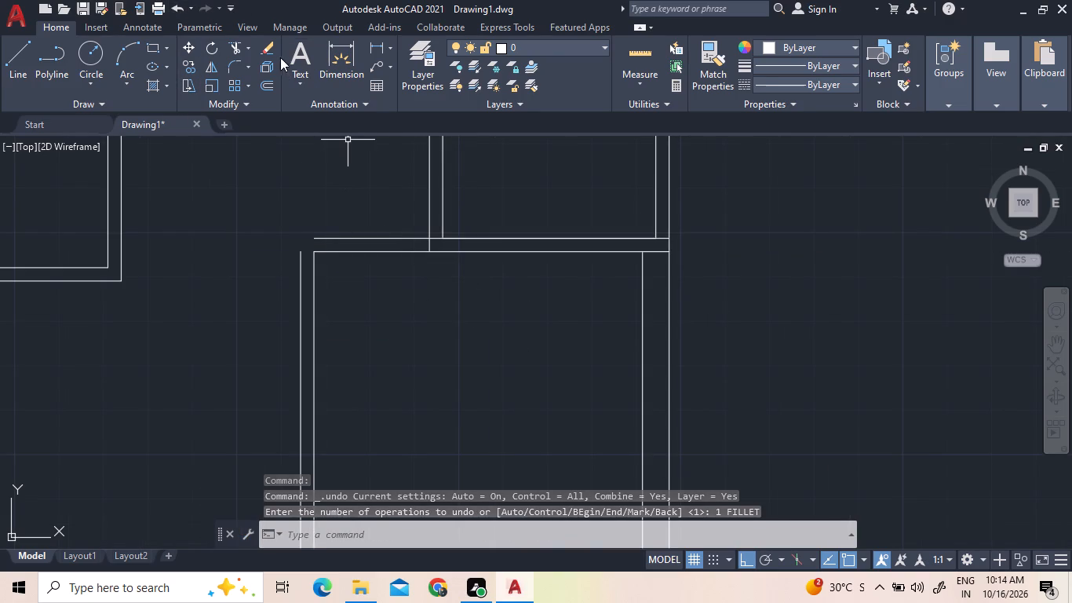
pyautogui.scroll(-2, 327, 241)
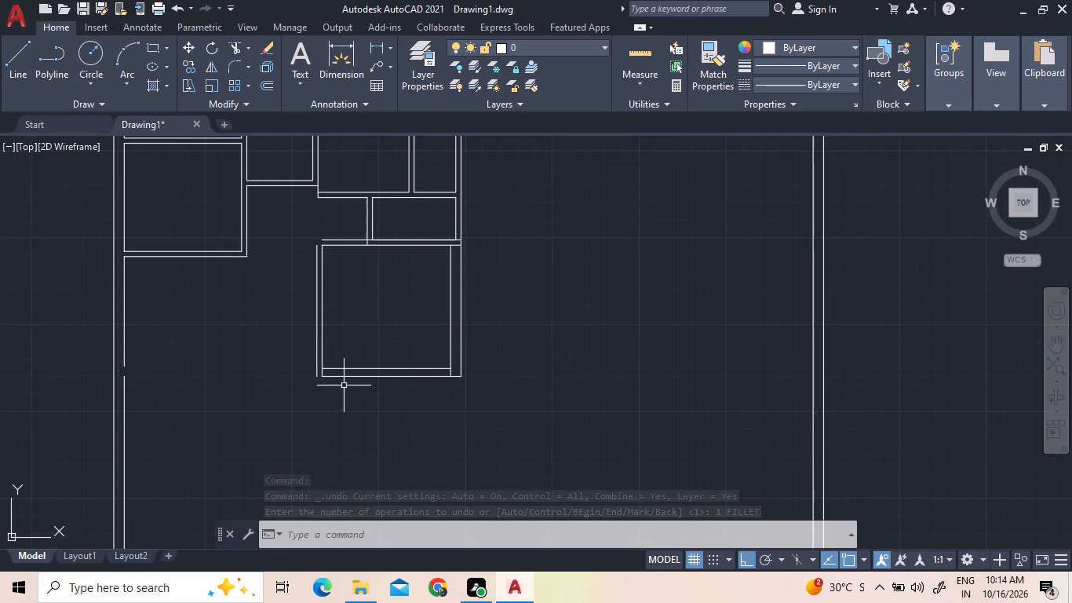
pyautogui.scroll(2, 337, 383)
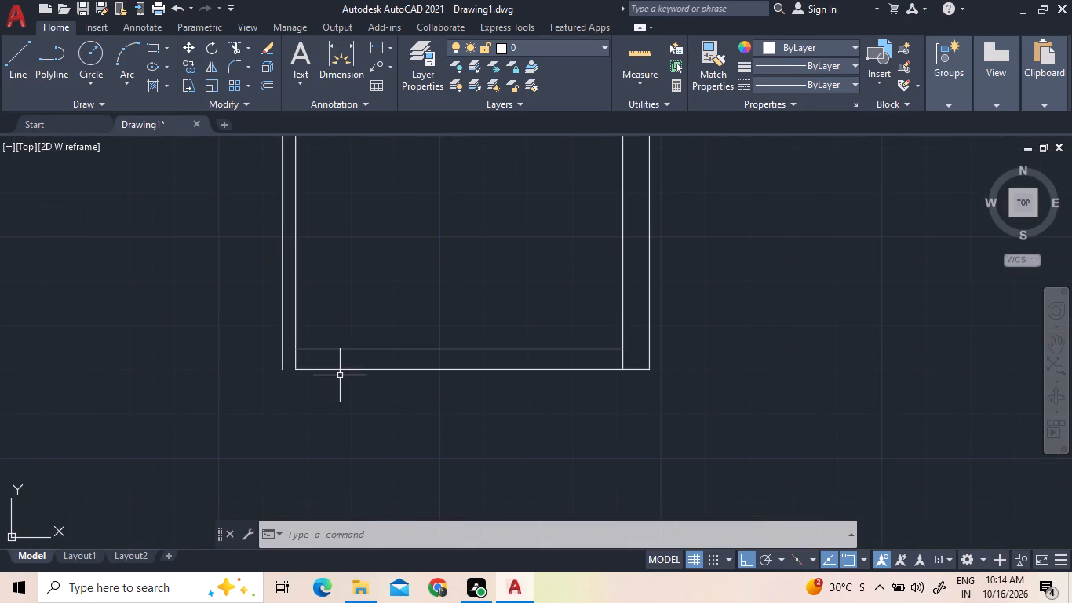
pyautogui.scroll(-2, 340, 373)
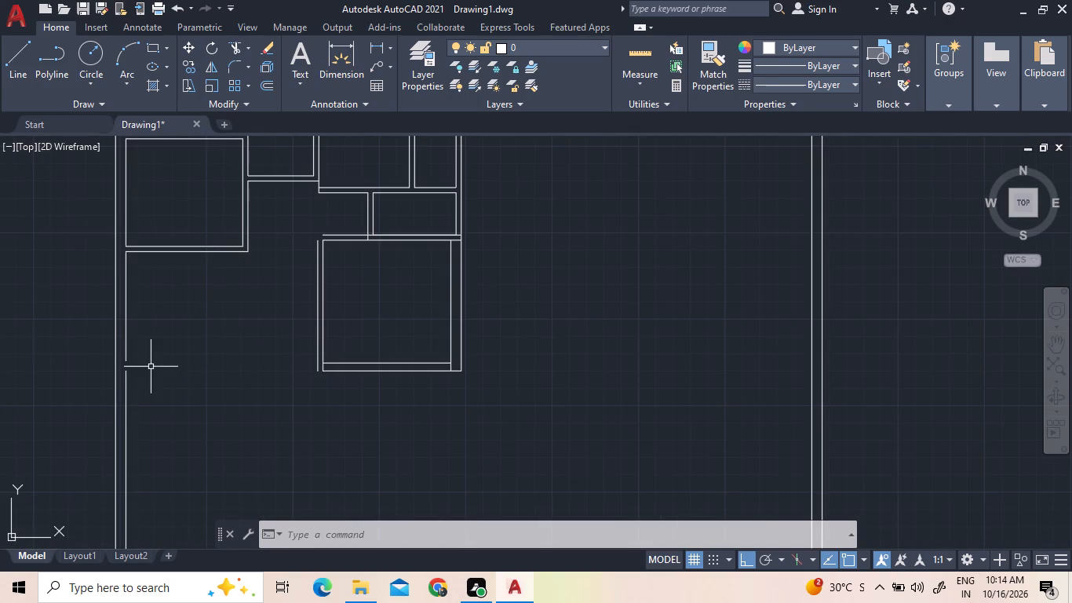
pyautogui.click(125, 337)
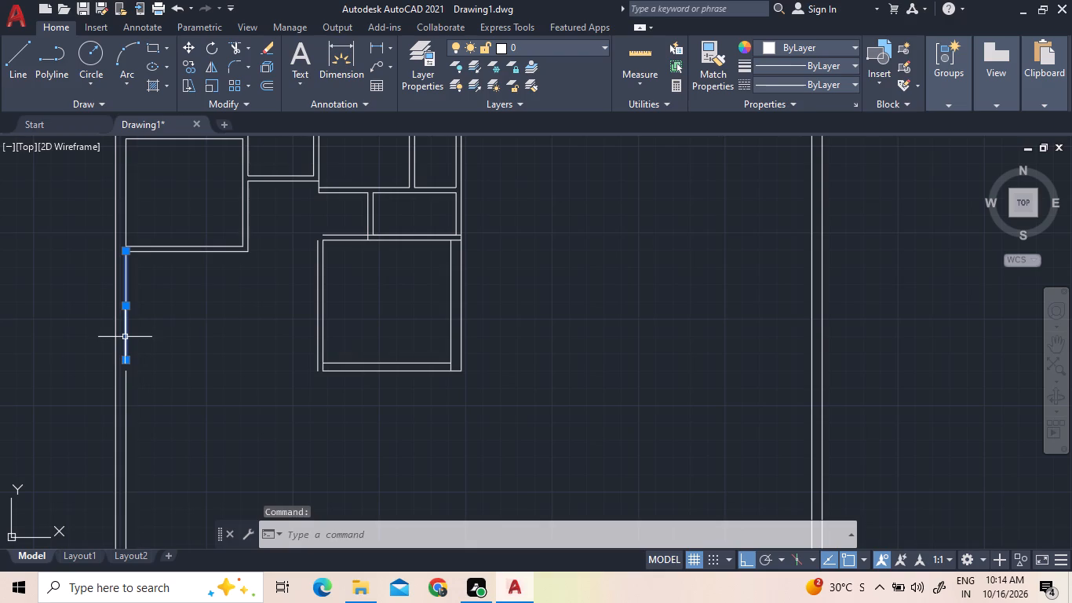
pyautogui.doubleClick(126, 396)
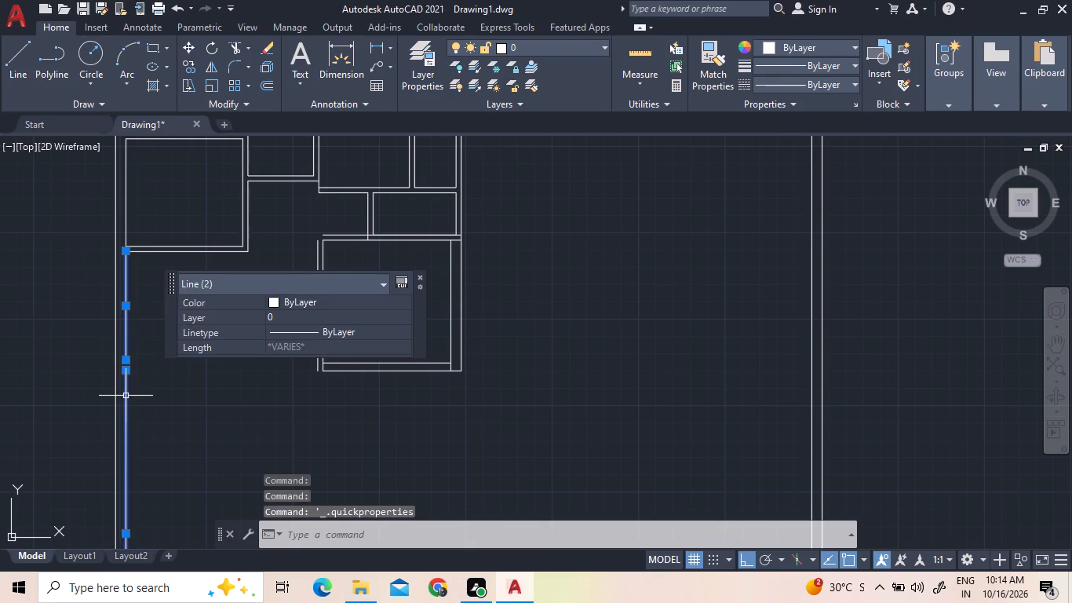
pyautogui.write('j')
pyautogui.press('space')
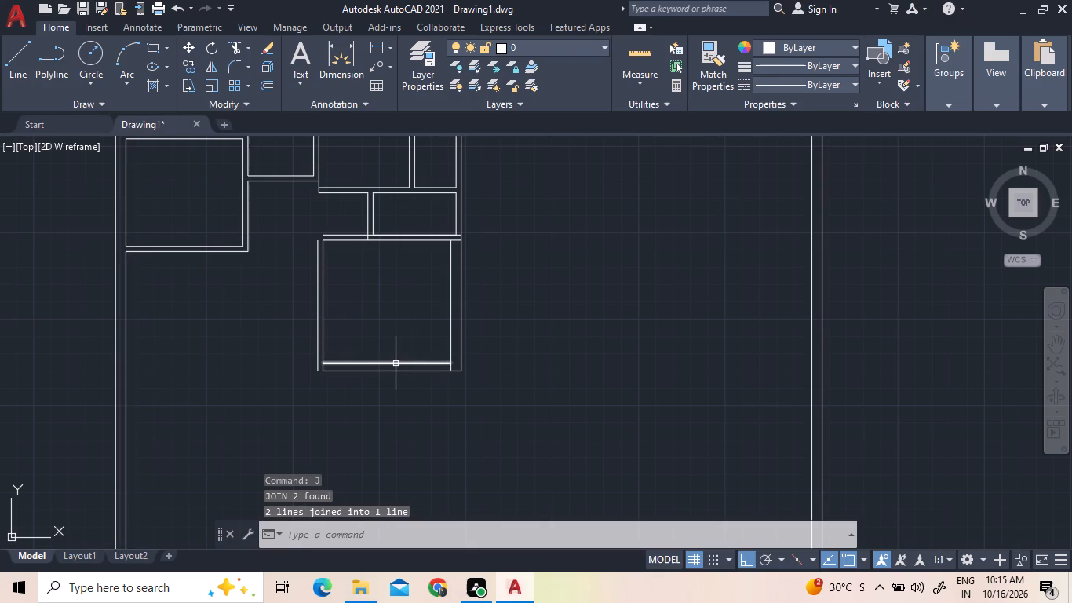
# Extend the new room's bottommost line leftward to the inner line of the left boundary wall.
pyautogui.write('ex')
pyautogui.press('space')
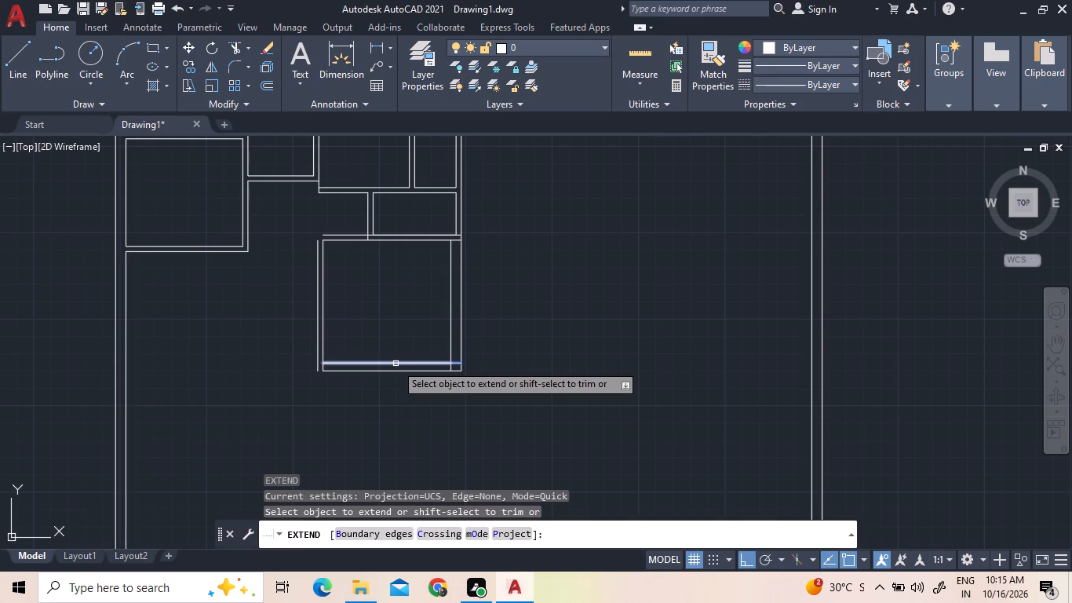
pyautogui.press('space')
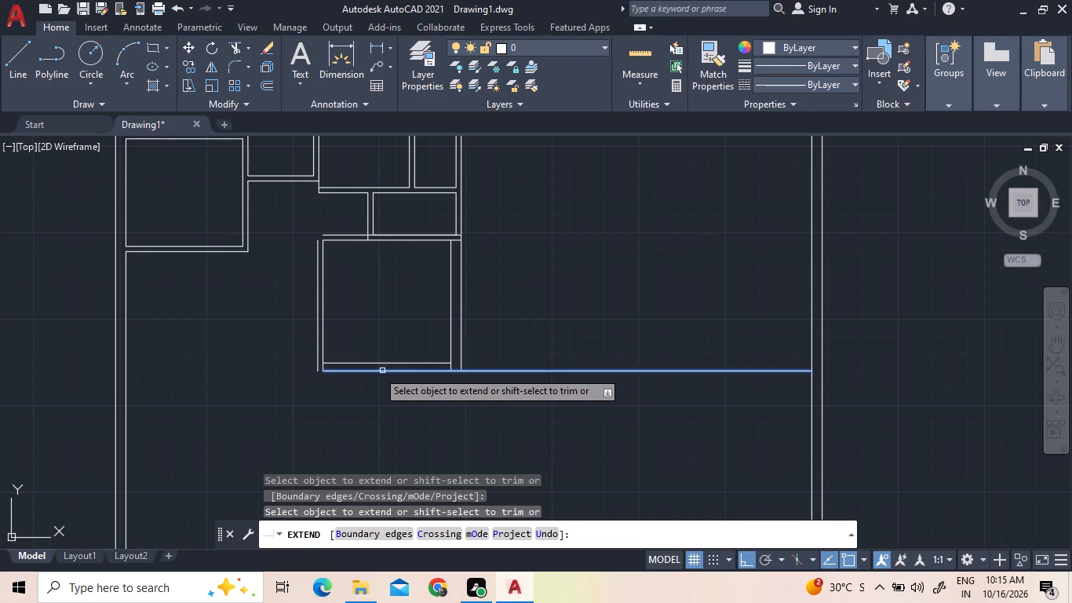
pyautogui.doubleClick(327, 371)
pyautogui.doubleClick(328, 370)
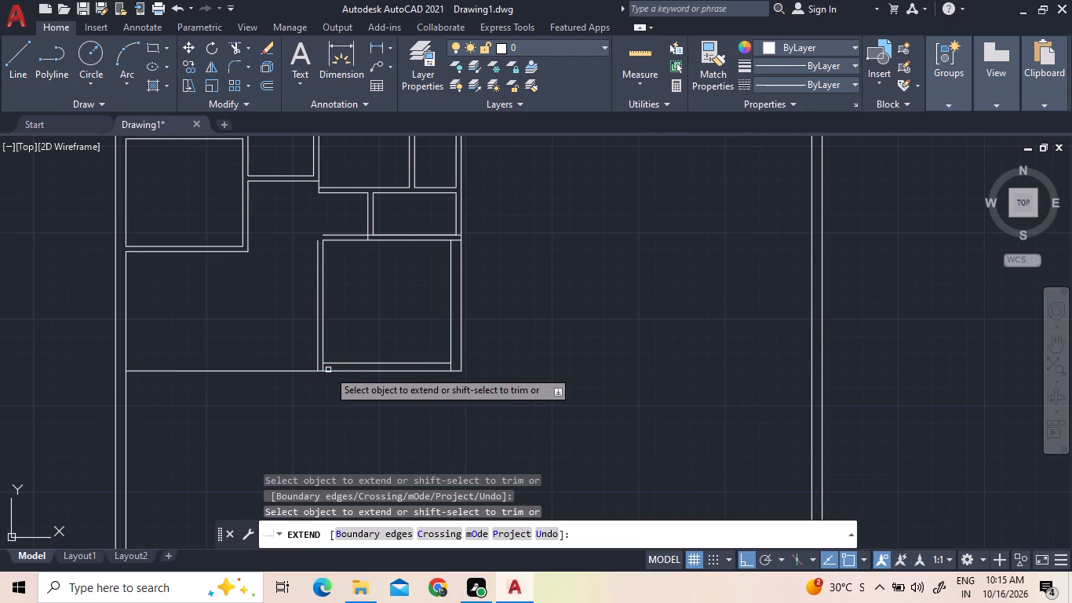
# Extend the room's outer left line up to the wall above and its outer top line leftward past the corner.
pyautogui.doubleClick(319, 295)
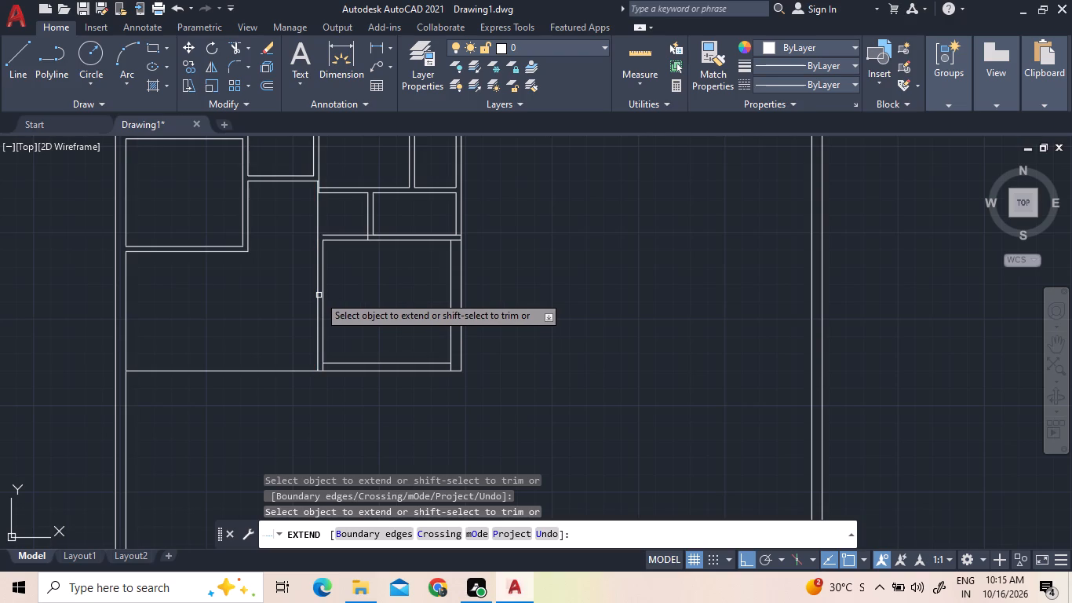
pyautogui.tripleClick(337, 234)
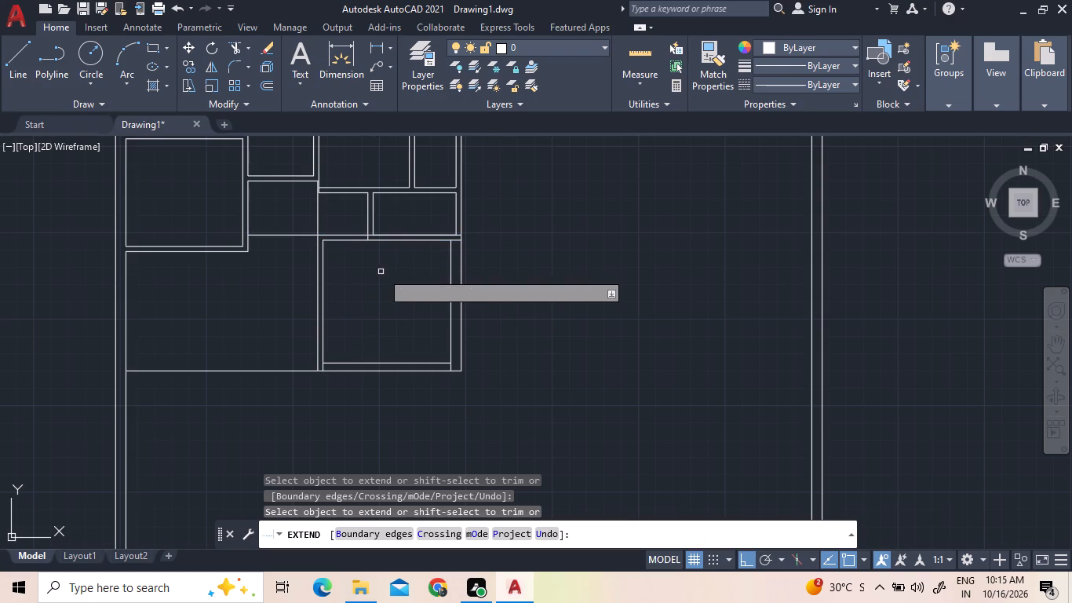
pyautogui.rightClick(385, 270)
pyautogui.click(403, 281)
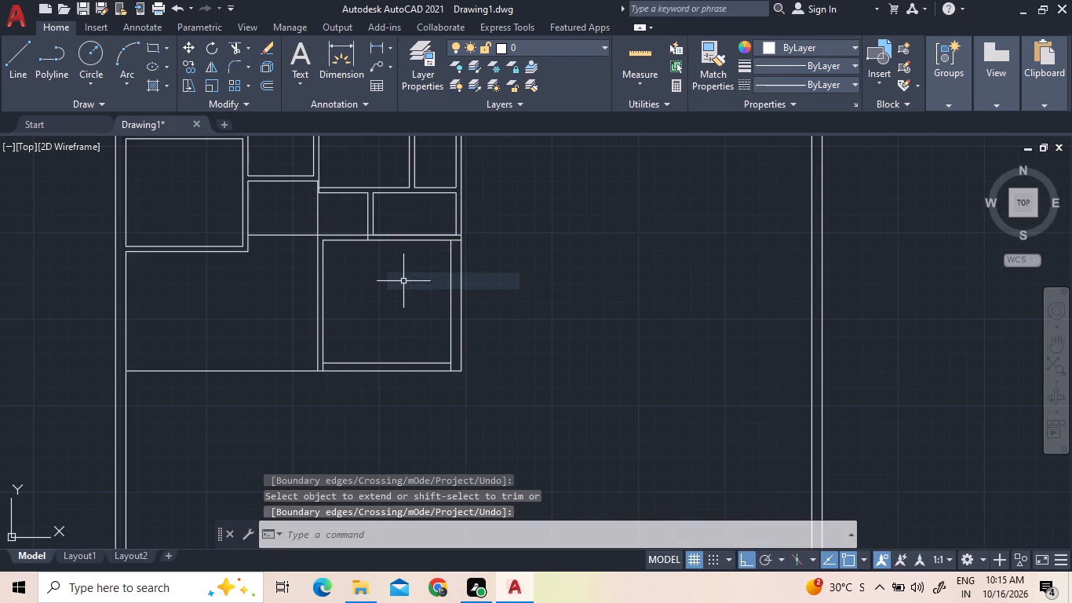
# Trim the short vertical stub inside the room's top wall and the two line overruns beyond its upper-left outer corner.
pyautogui.scroll(3, 363, 233)
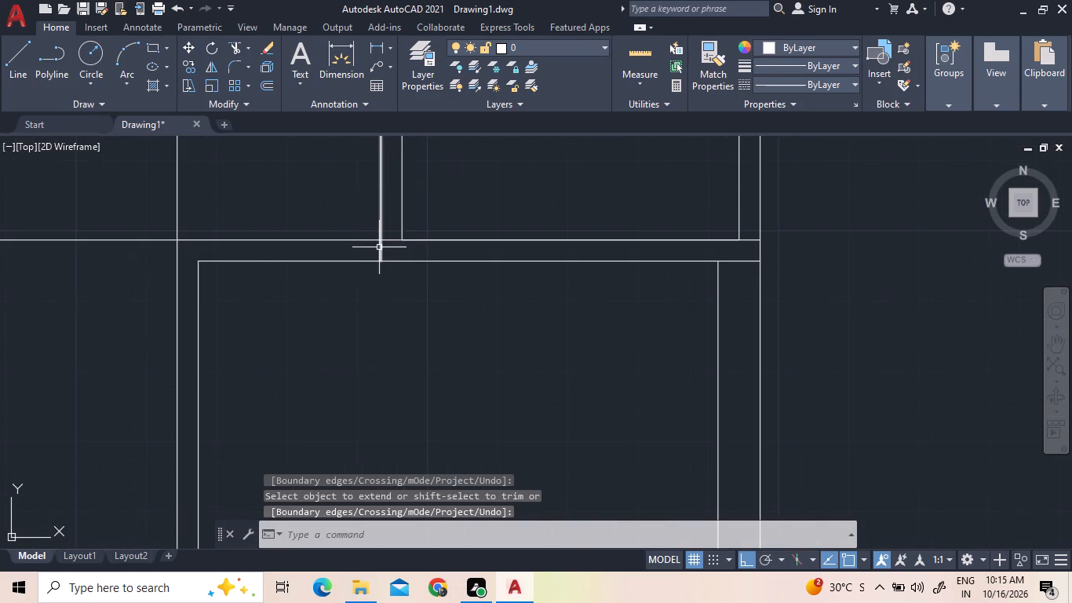
pyautogui.click(235, 47)
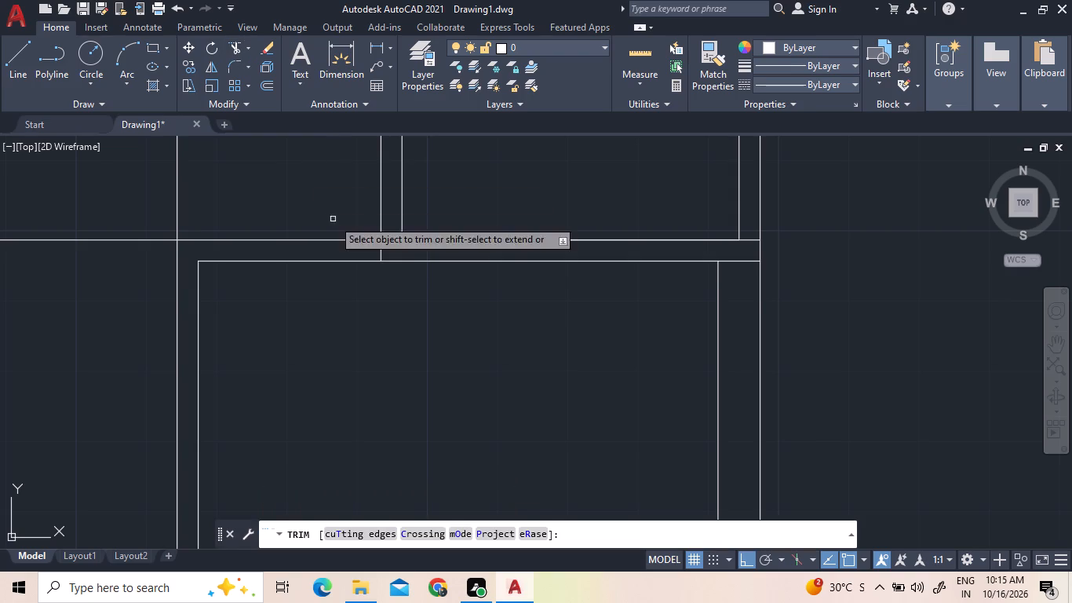
pyautogui.doubleClick(381, 247)
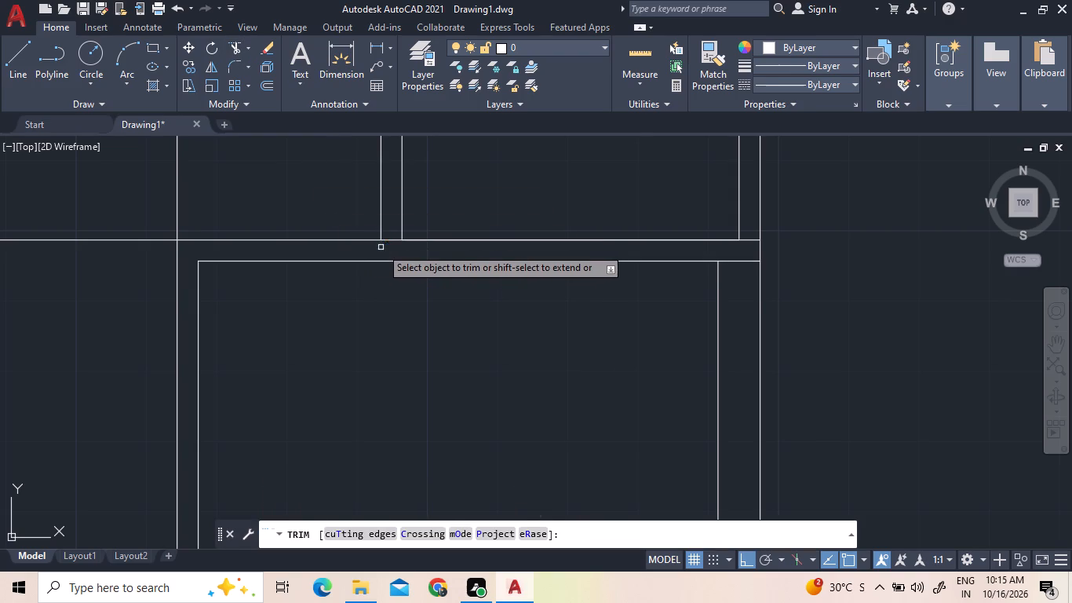
pyautogui.doubleClick(229, 199)
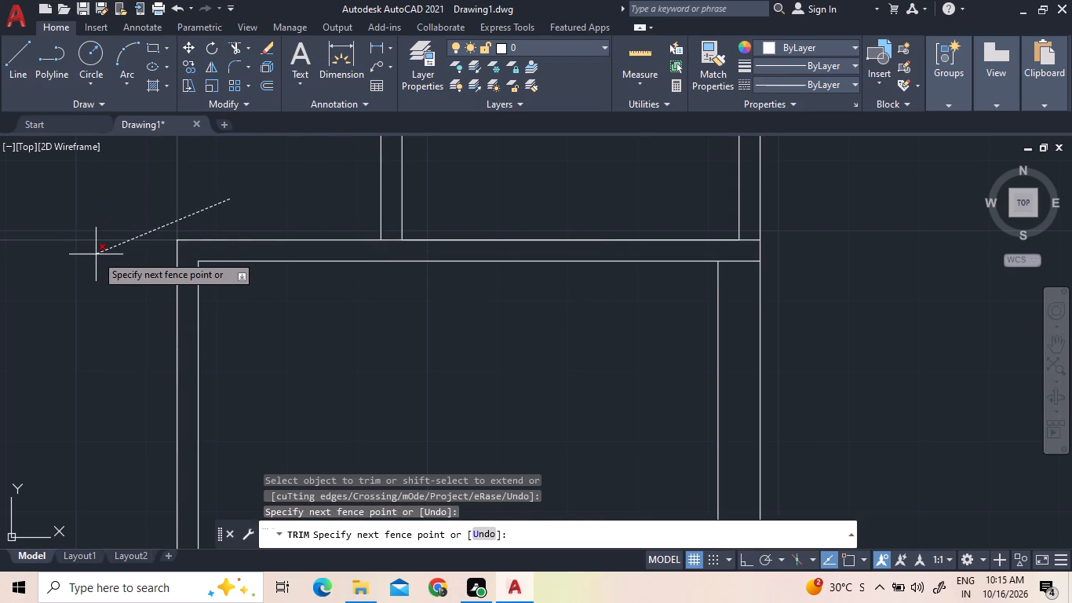
pyautogui.click(97, 262)
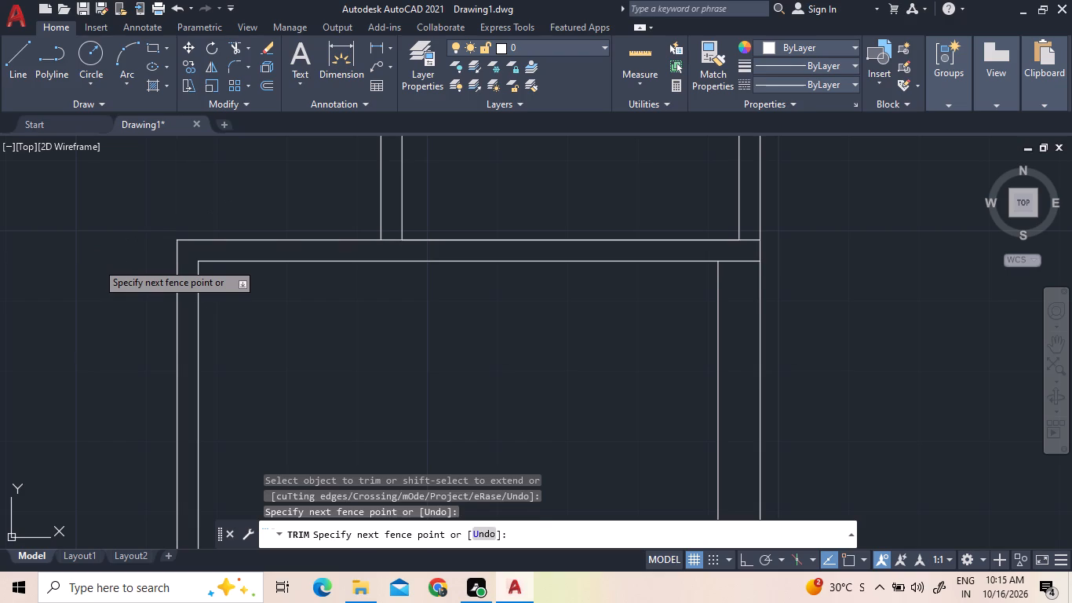
pyautogui.scroll(-4, 170, 322)
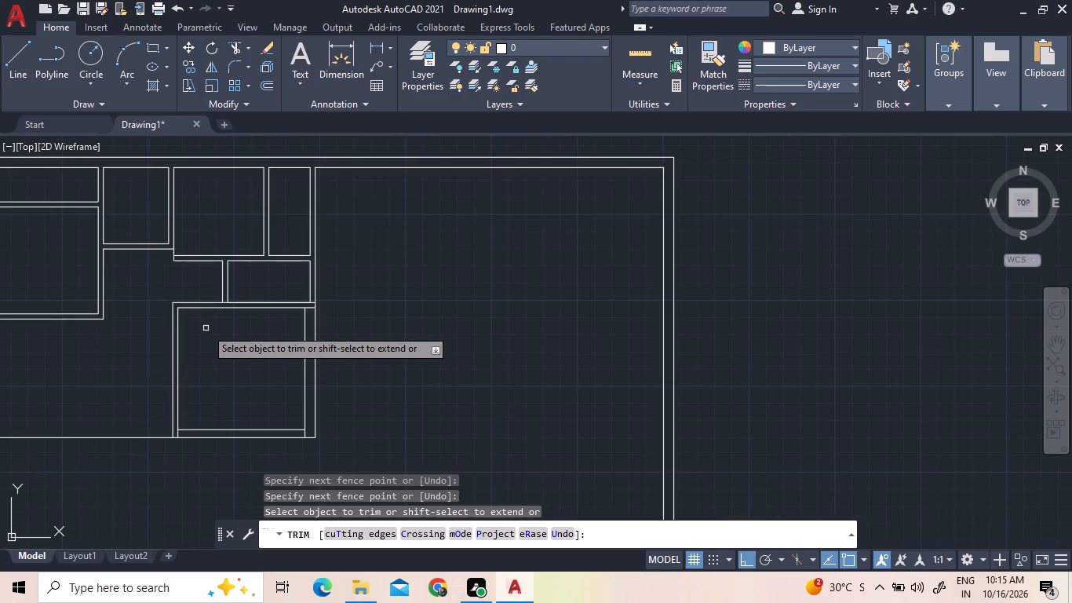
pyautogui.scroll(-1, 309, 299)
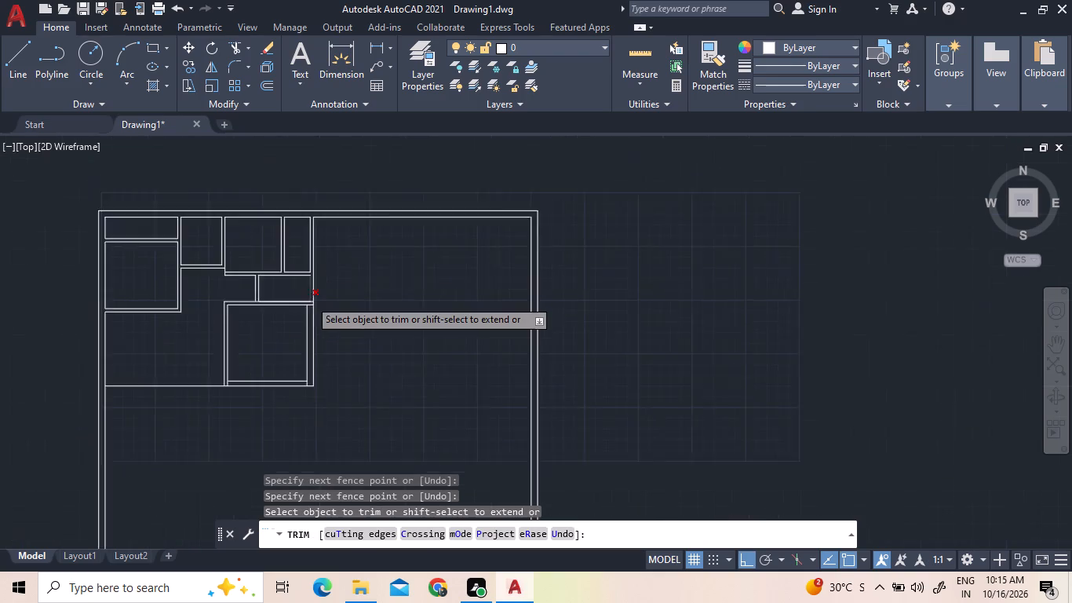
pyautogui.scroll(-1, 309, 299)
pyautogui.scroll(2, 163, 344)
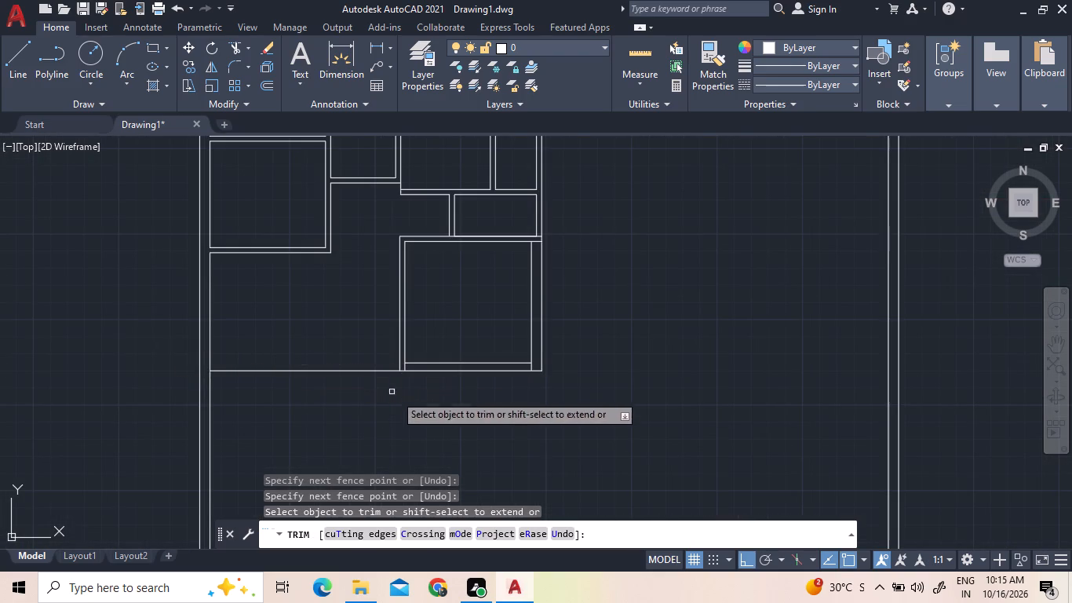
pyautogui.rightClick(318, 293)
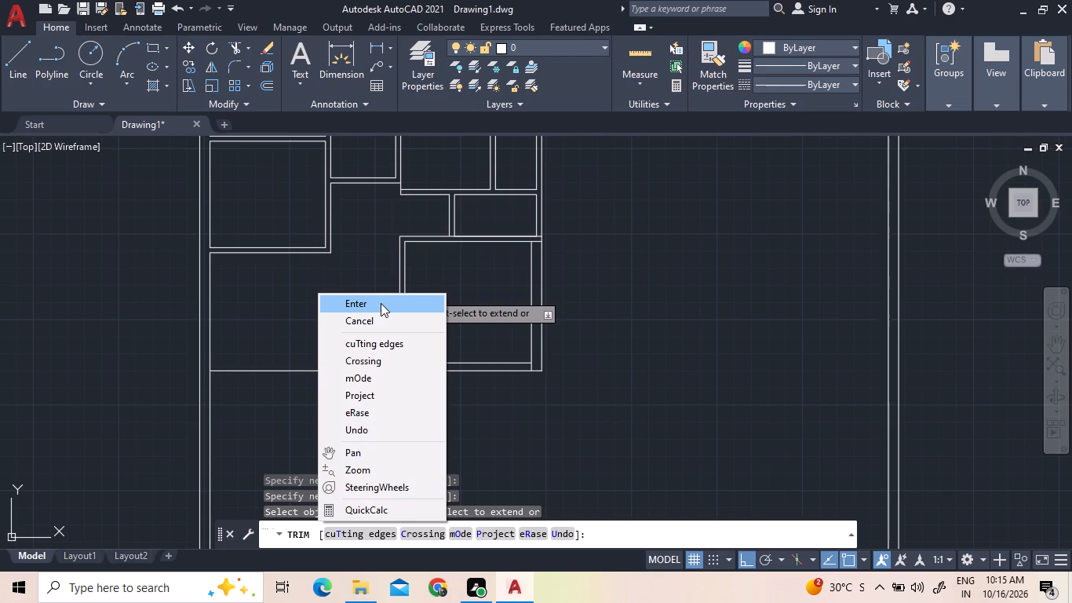
pyautogui.click(381, 303)
pyautogui.rightClick(381, 303)
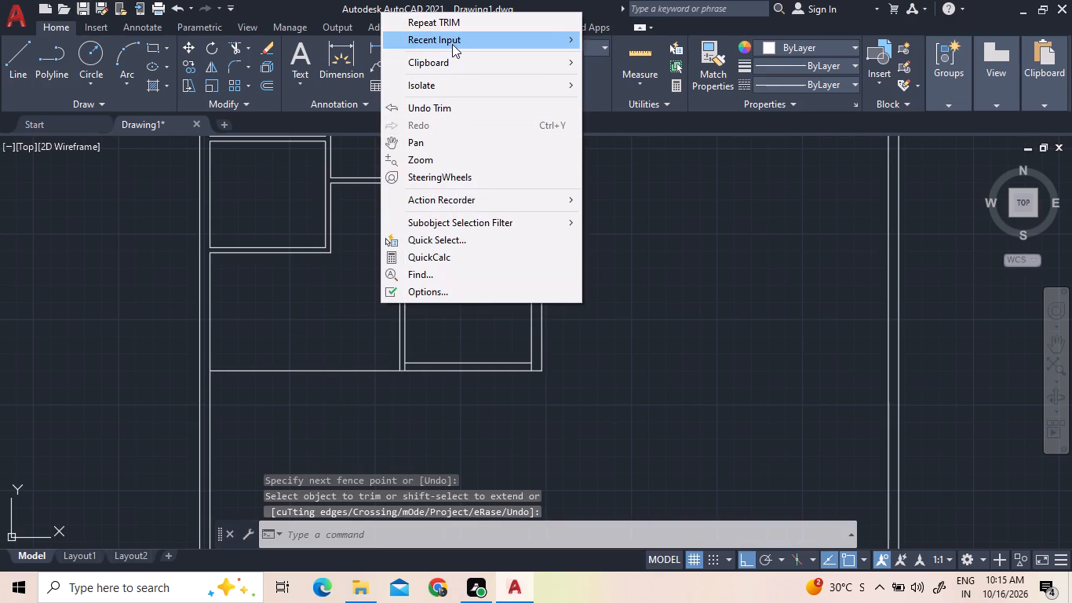
# Extend the lower room's bottom inner line to both boundary walls and its bottom outer line rightward to the right boundary wall.
pyautogui.click(452, 43)
pyautogui.click(596, 60)
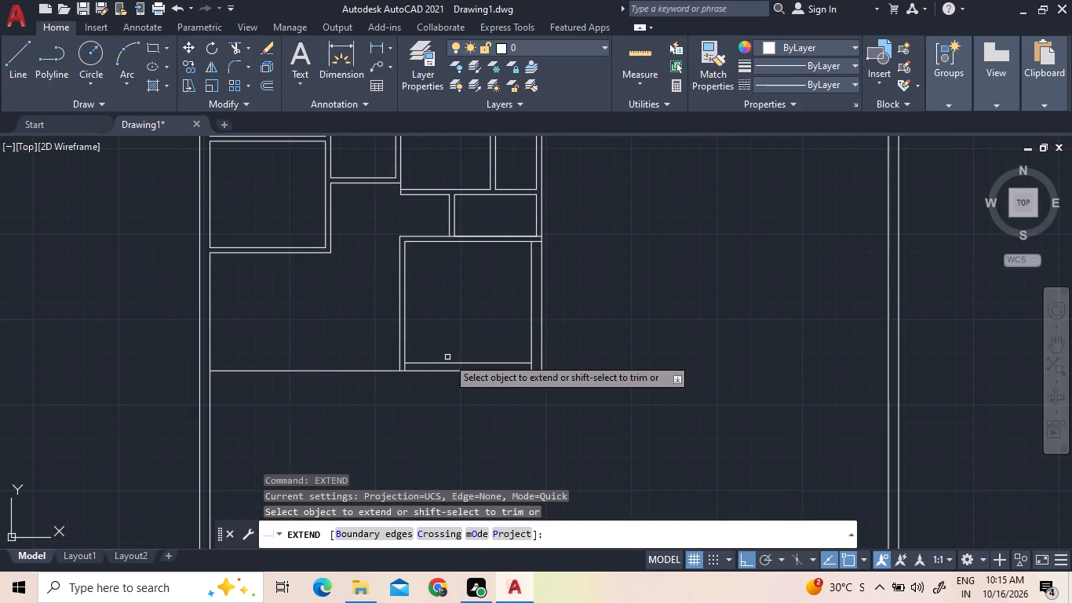
pyautogui.click(447, 362)
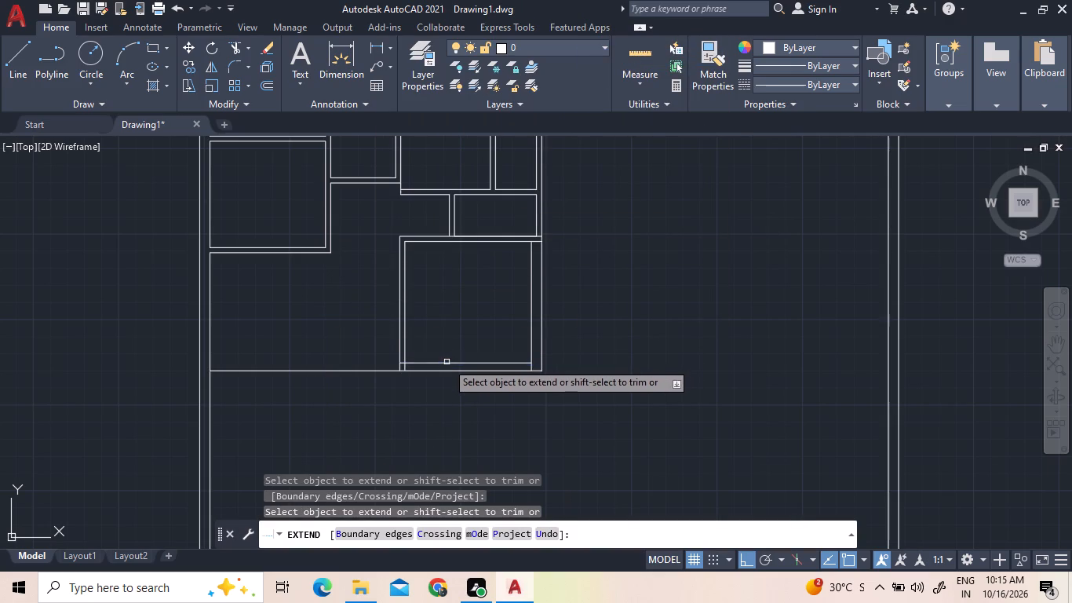
pyautogui.click(430, 364)
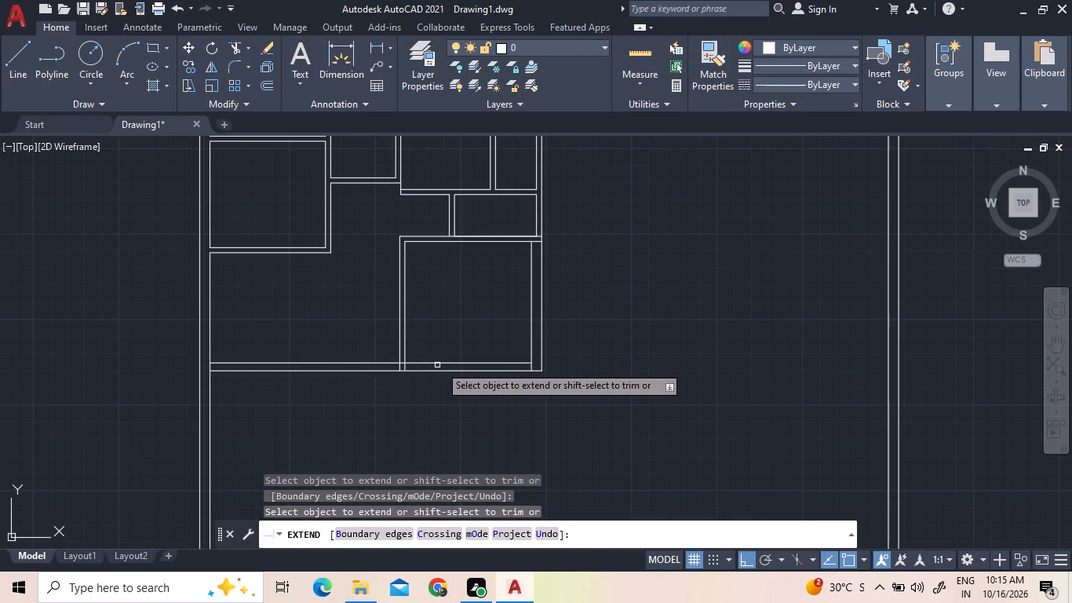
pyautogui.click(450, 364)
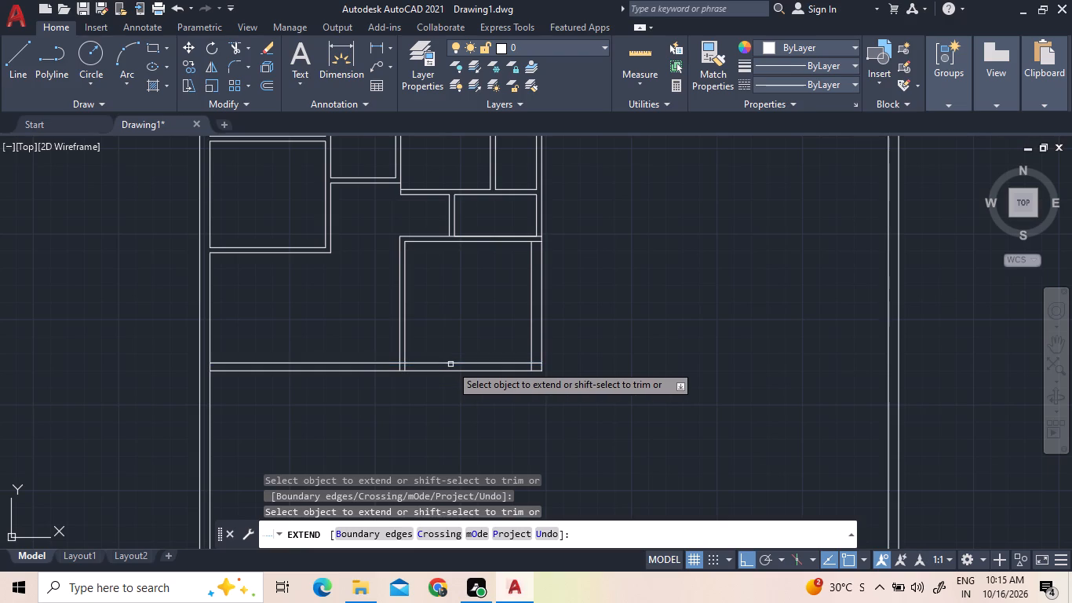
pyautogui.click(450, 364)
pyautogui.click(462, 372)
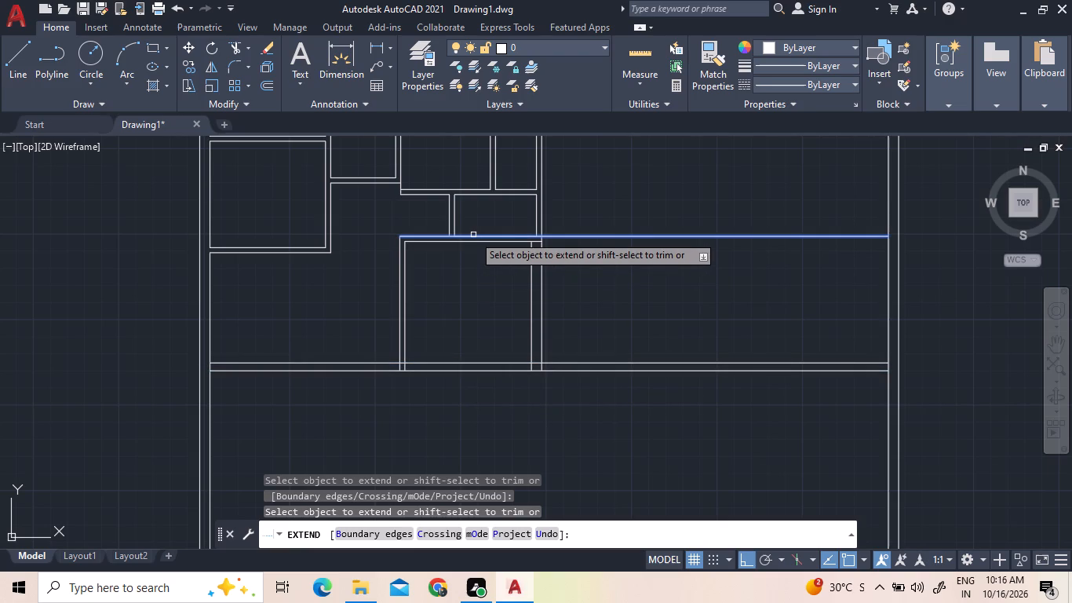
# Extend both lines of that room's top wall to the right boundary wall, and leftward to the nearest wall lines.
pyautogui.tripleClick(473, 235)
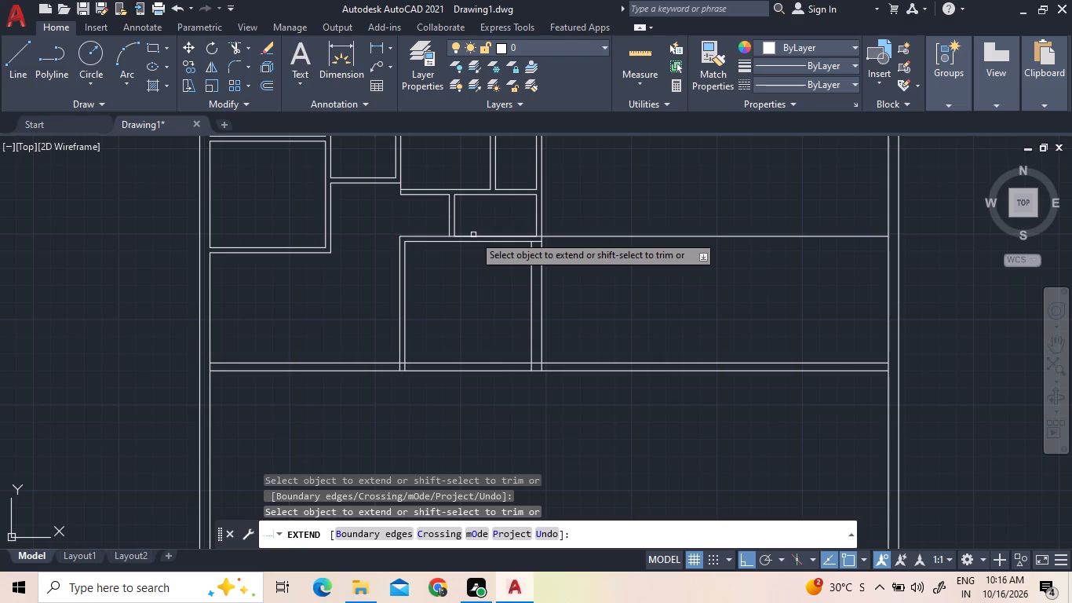
pyautogui.tripleClick(473, 243)
pyautogui.click(473, 243)
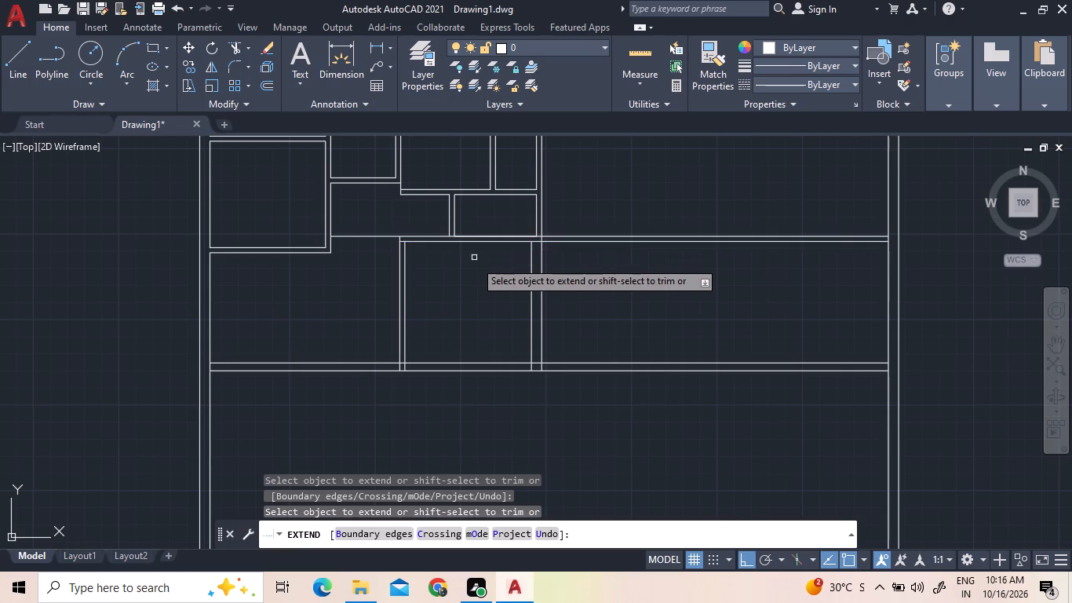
# Extend the outer line of the upper small room's bottom wall in both directions to the inner lines of the boundary walls.
pyautogui.scroll(-1, 476, 268)
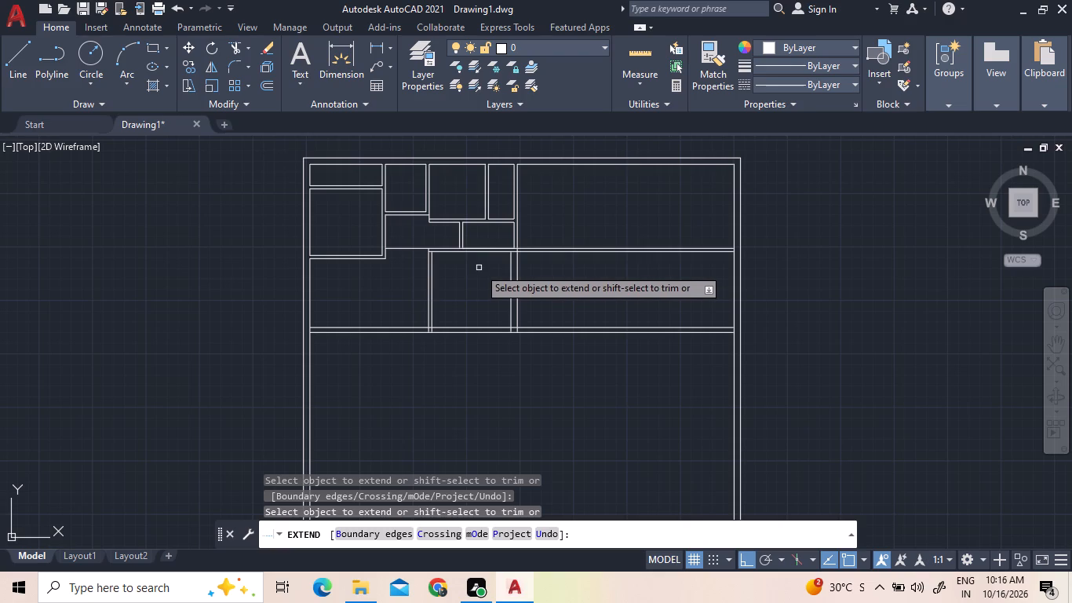
pyautogui.doubleClick(419, 216)
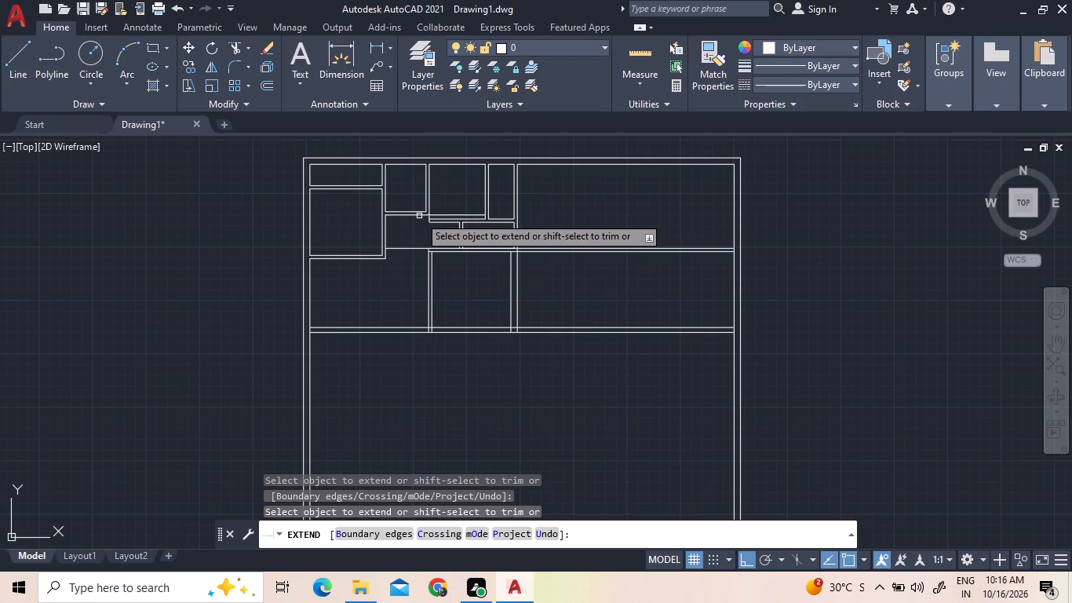
pyautogui.doubleClick(419, 216)
pyautogui.doubleClick(452, 217)
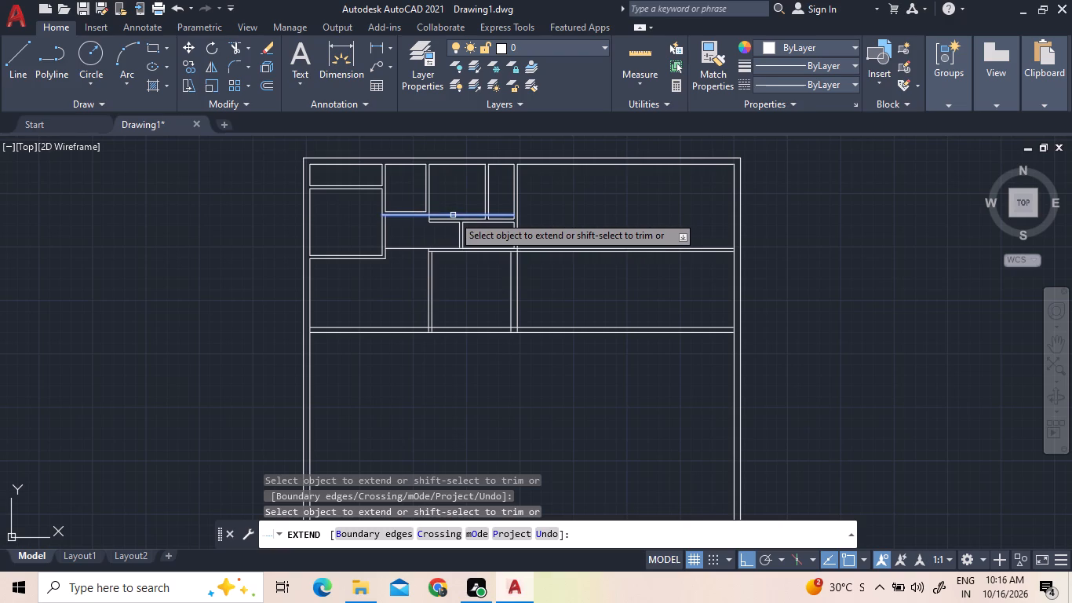
pyautogui.doubleClick(453, 215)
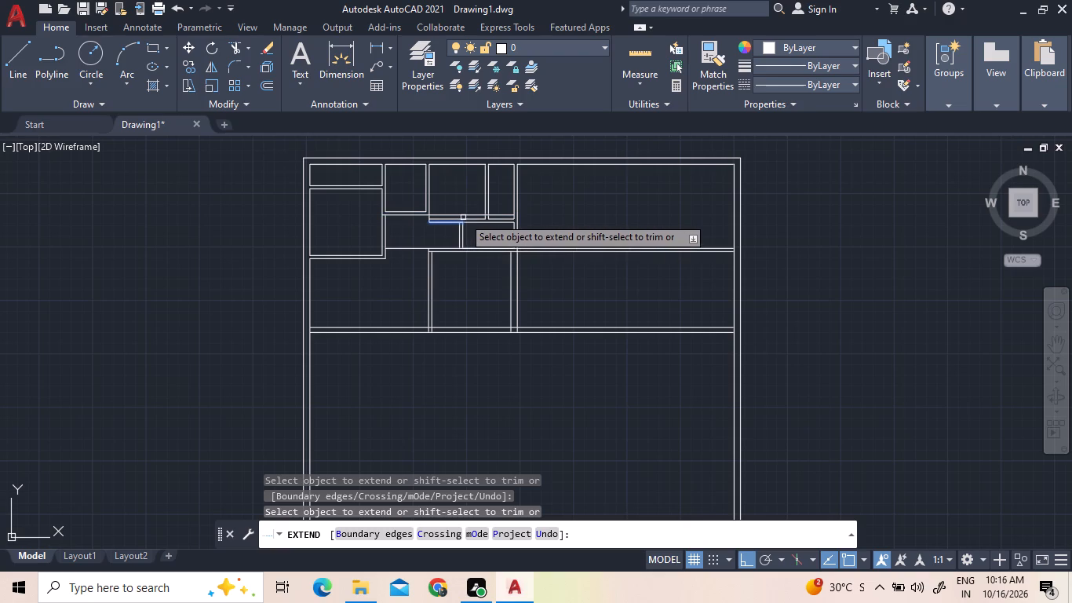
pyautogui.doubleClick(476, 215)
pyautogui.click(508, 216)
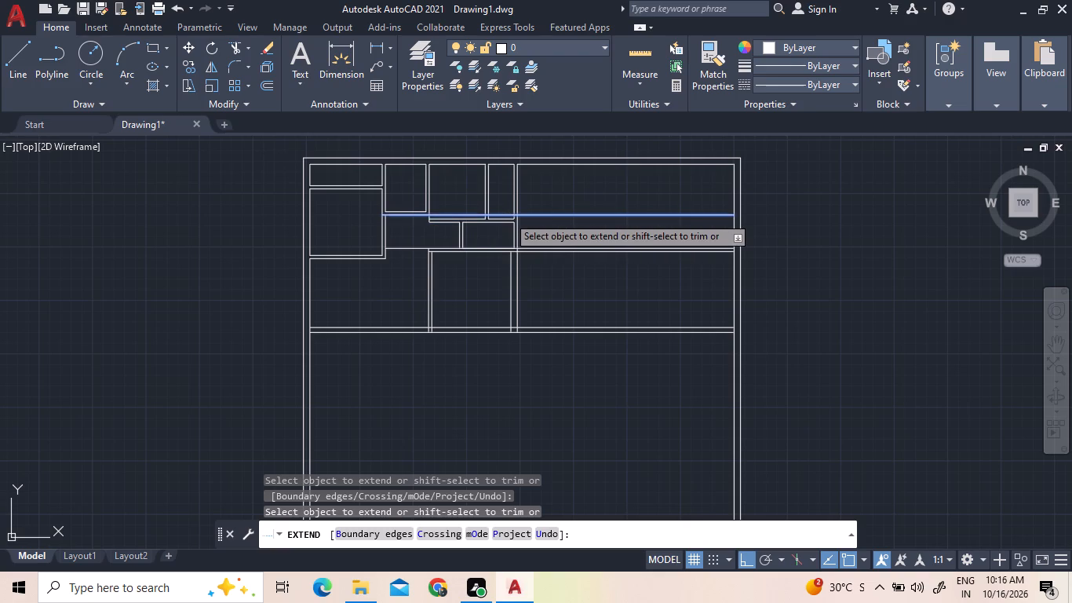
pyautogui.scroll(2, 483, 243)
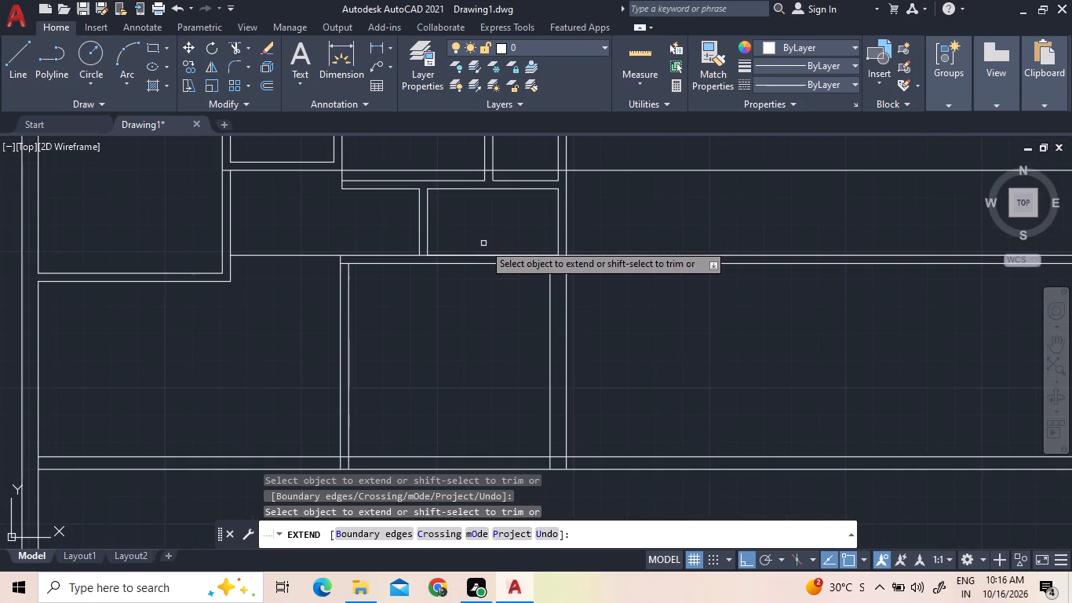
pyautogui.scroll(-1, 483, 243)
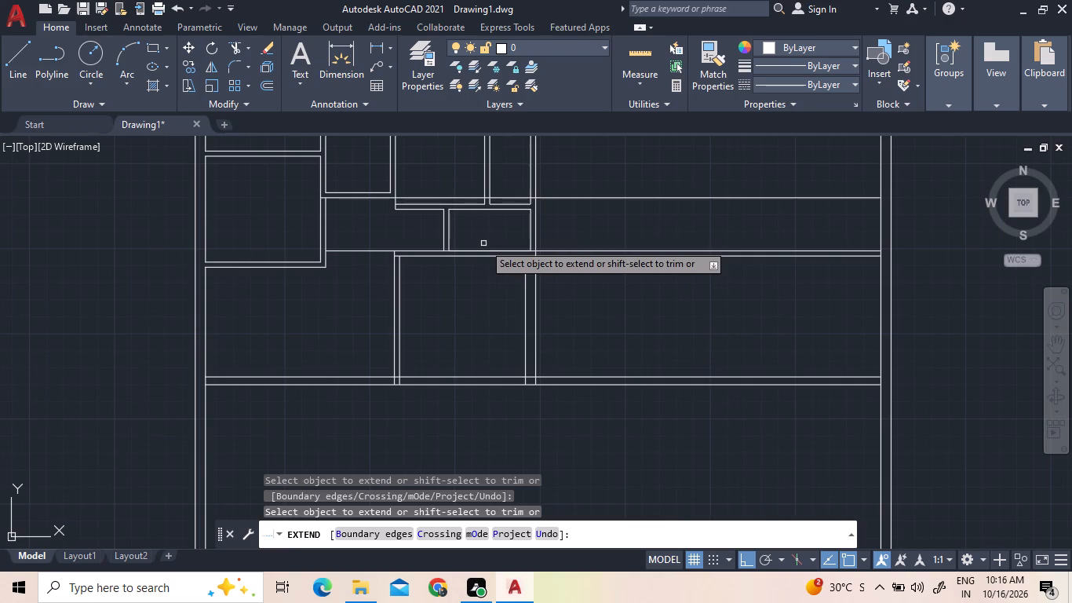
pyautogui.click(468, 198)
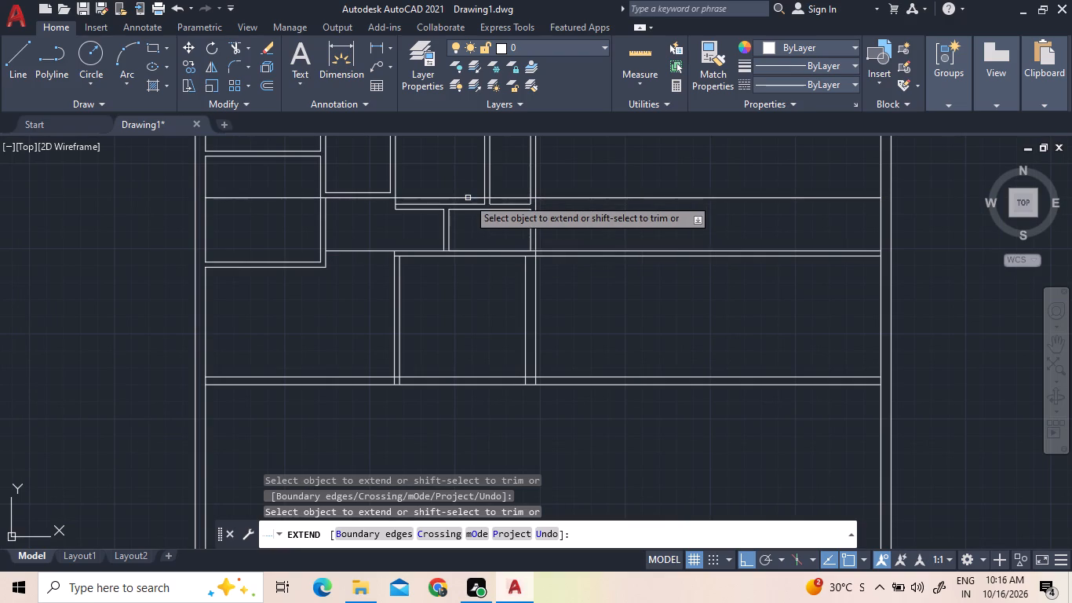
pyautogui.rightClick(468, 198)
pyautogui.click(472, 206)
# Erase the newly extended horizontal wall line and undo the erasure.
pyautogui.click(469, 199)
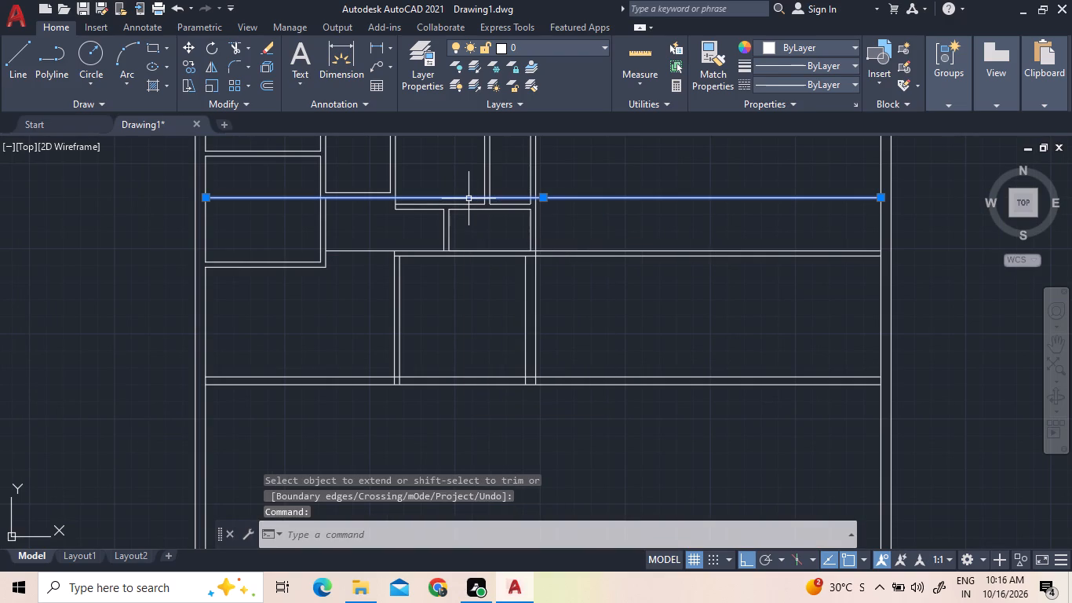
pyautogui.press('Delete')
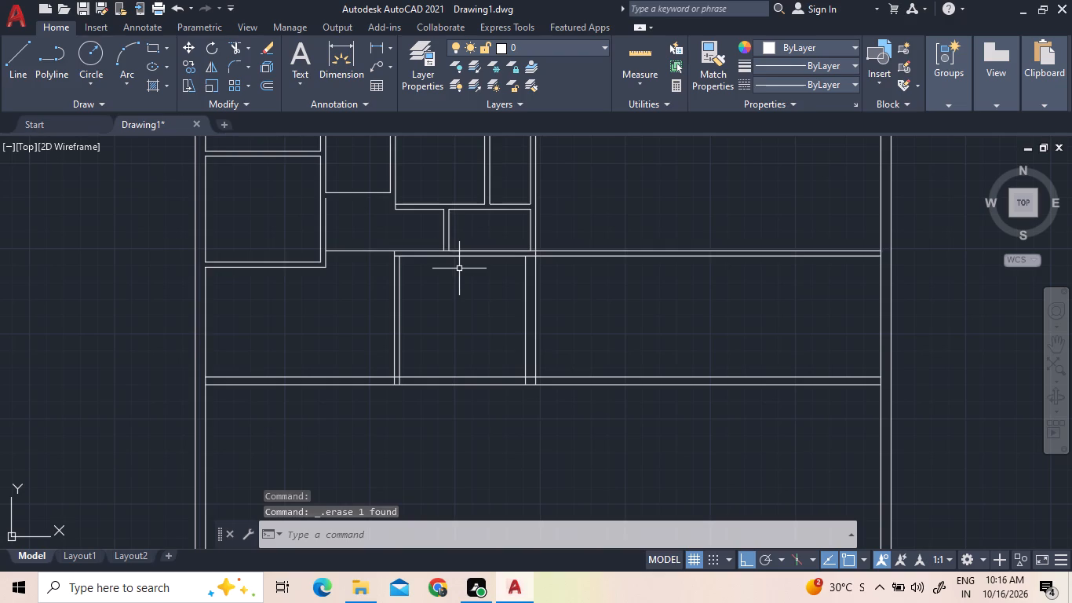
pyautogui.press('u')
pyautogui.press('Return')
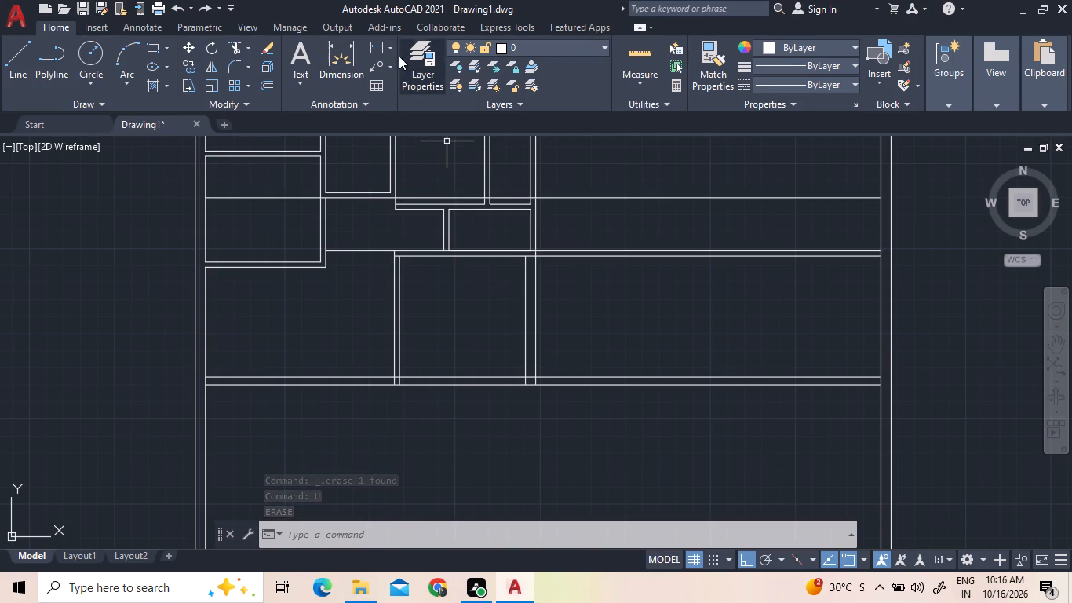
# Extend the inner line of the upper small room's bottom wall in both directions to the left and right boundary walls.
pyautogui.rightClick(332, 299)
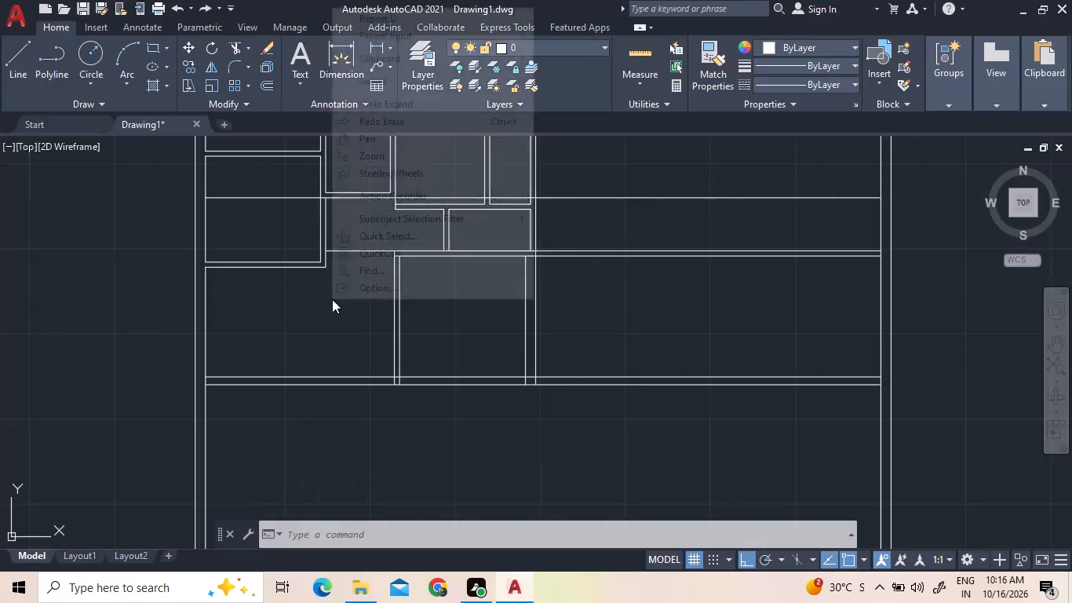
pyautogui.click(397, 41)
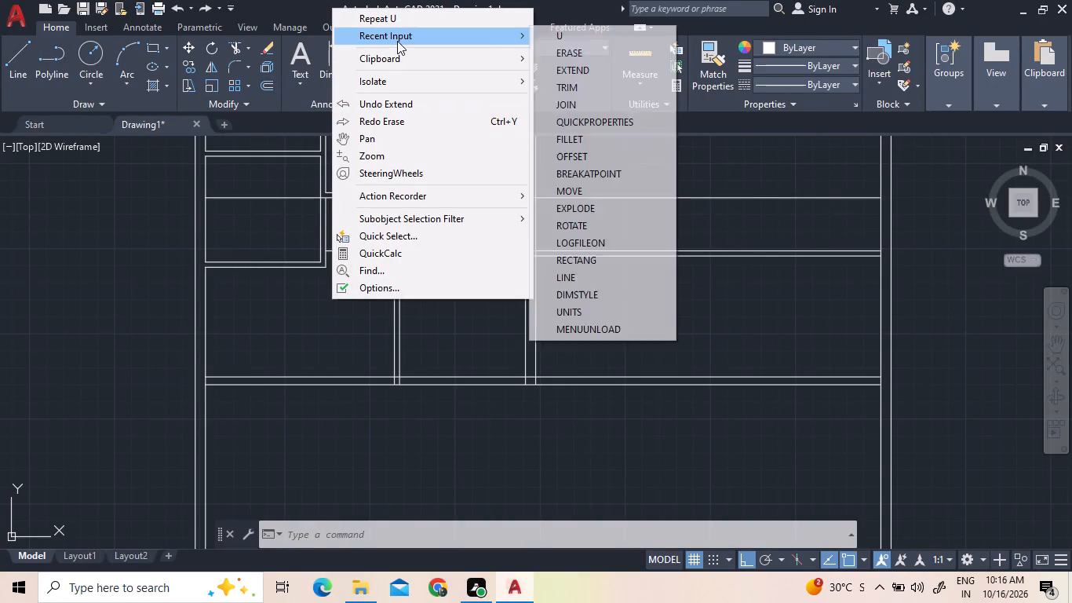
pyautogui.click(559, 64)
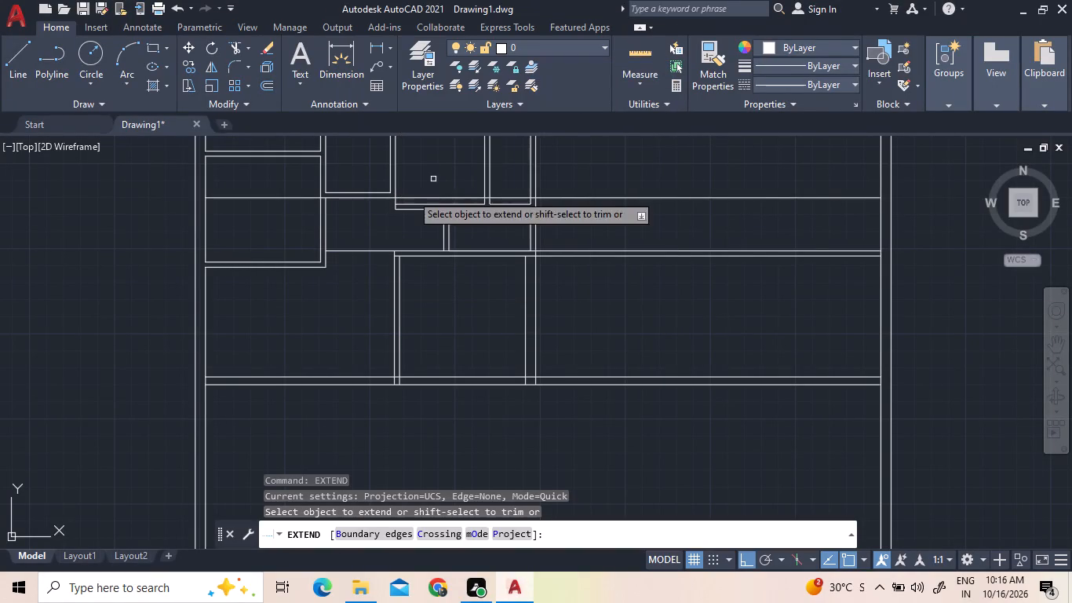
pyautogui.click(358, 192)
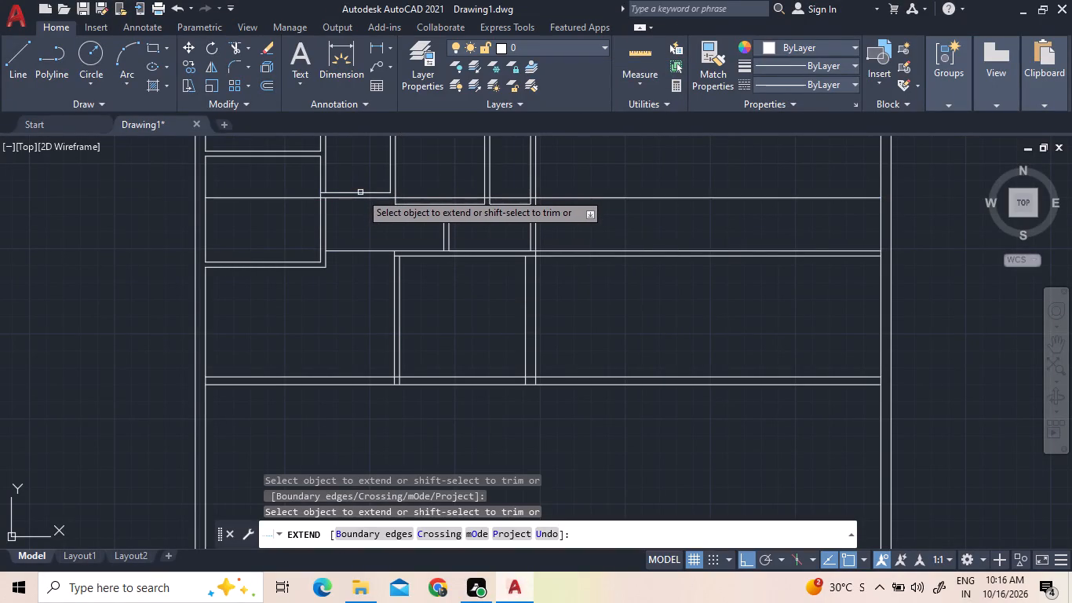
pyautogui.tripleClick(361, 192)
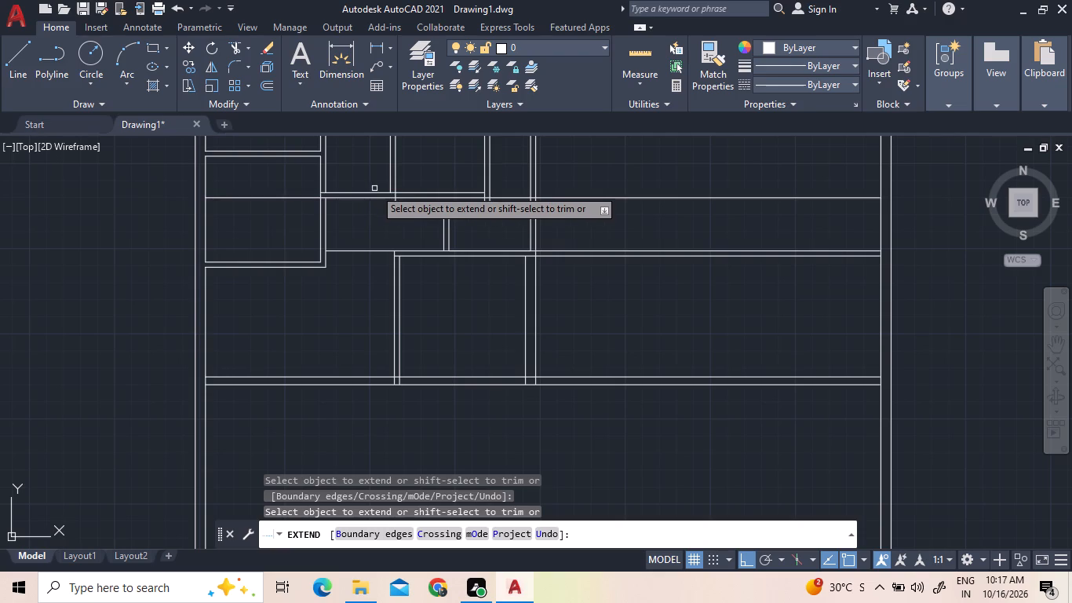
pyautogui.doubleClick(374, 192)
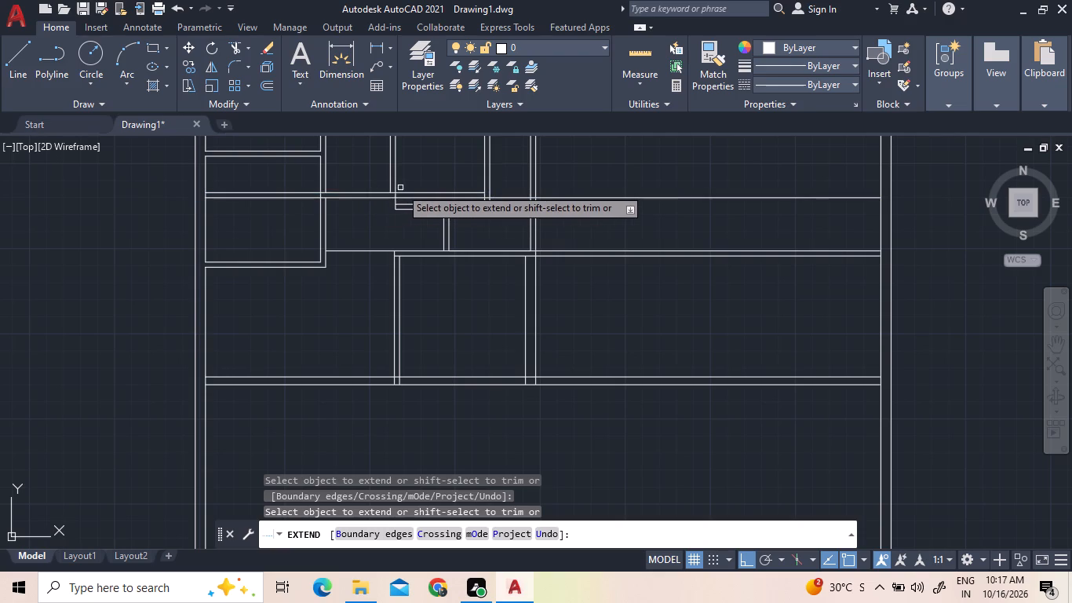
pyautogui.doubleClick(402, 193)
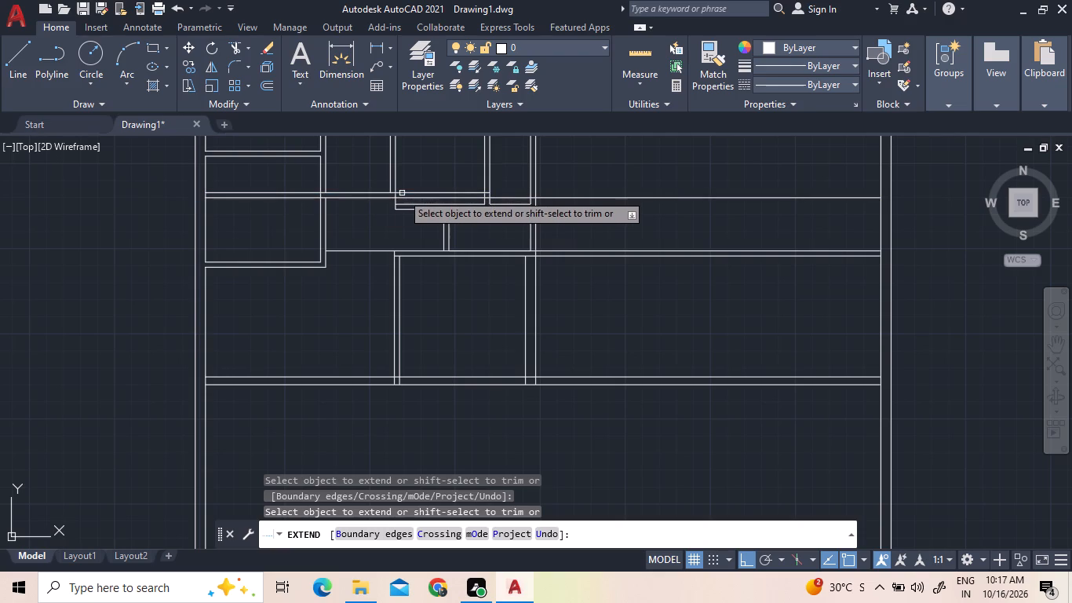
pyautogui.doubleClick(402, 193)
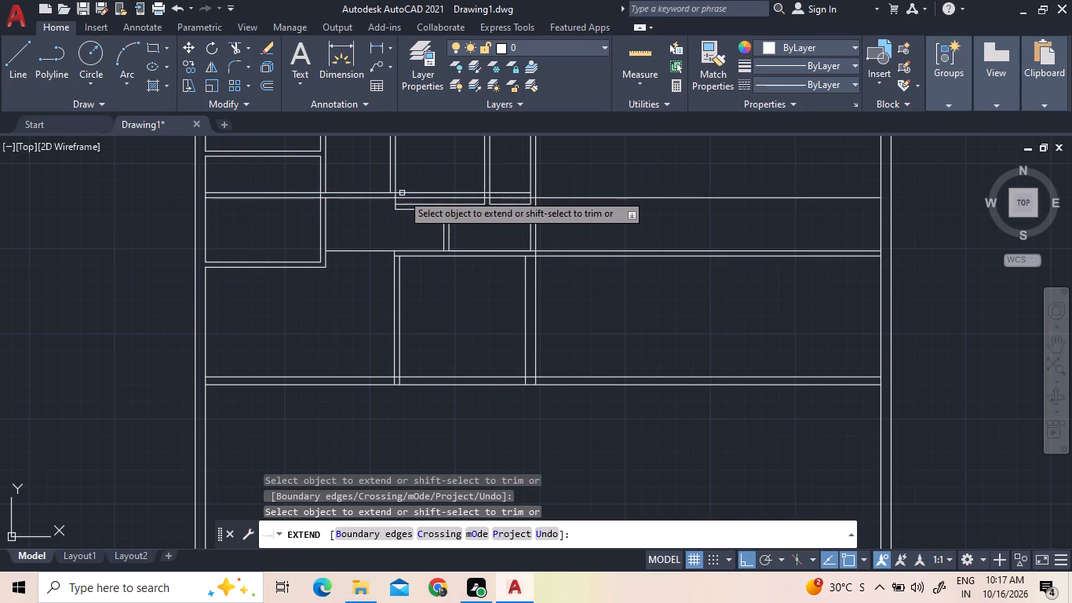
pyautogui.click(402, 193)
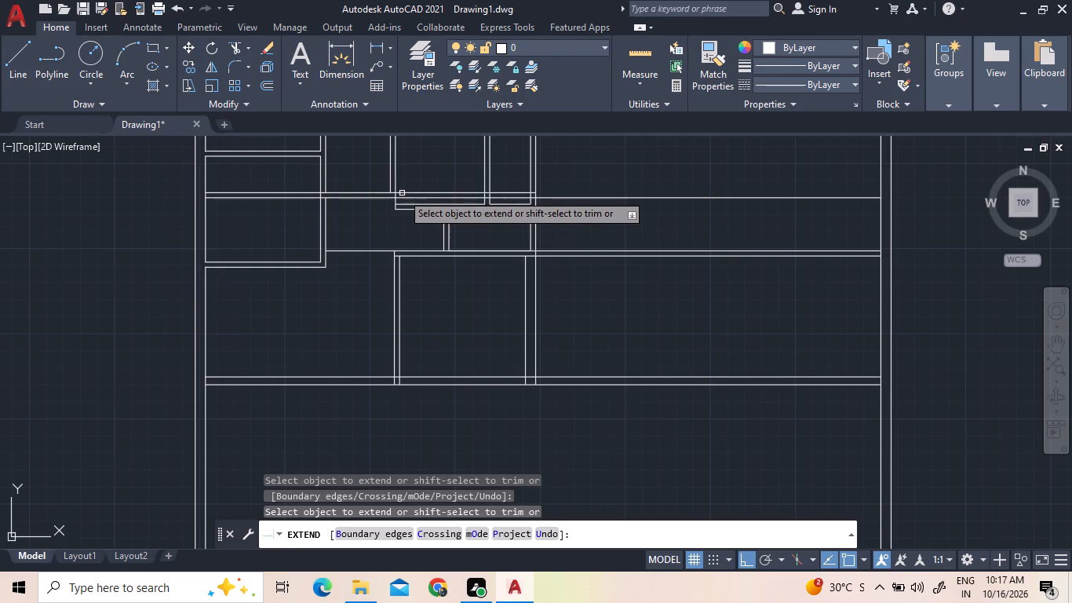
pyautogui.click(403, 194)
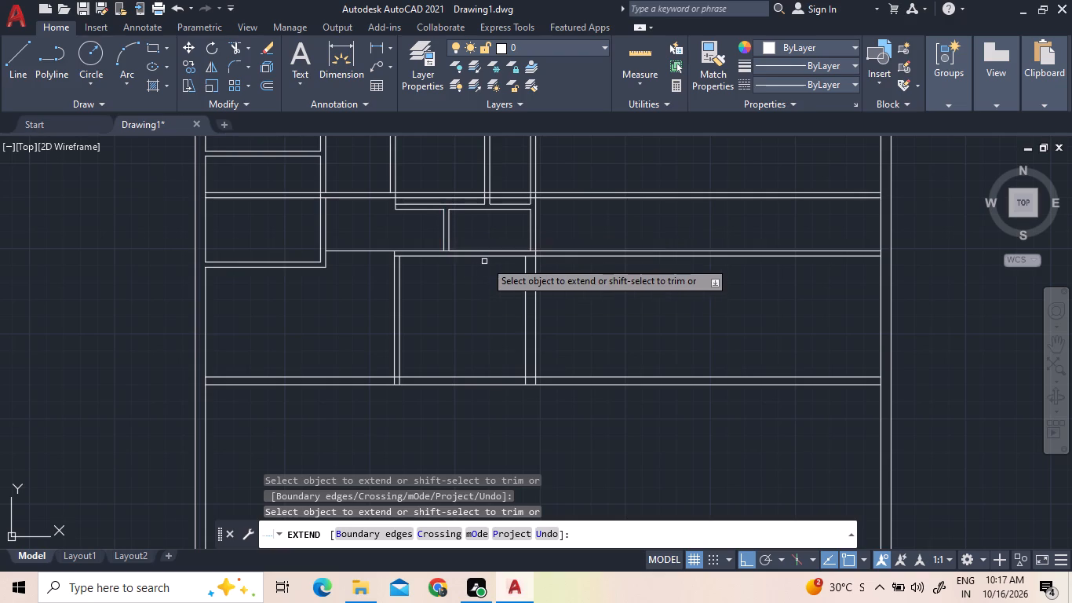
pyautogui.rightClick(490, 234)
pyautogui.click(504, 239)
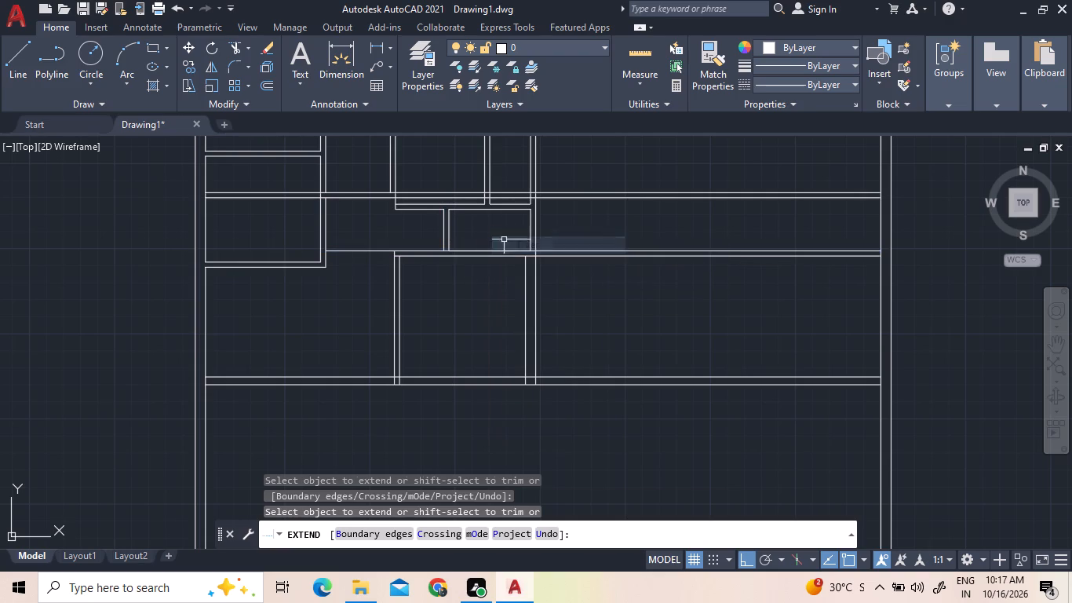
# Trim both extended wall lines out of the large left room and across its right-hand wall.
pyautogui.doubleClick(231, 47)
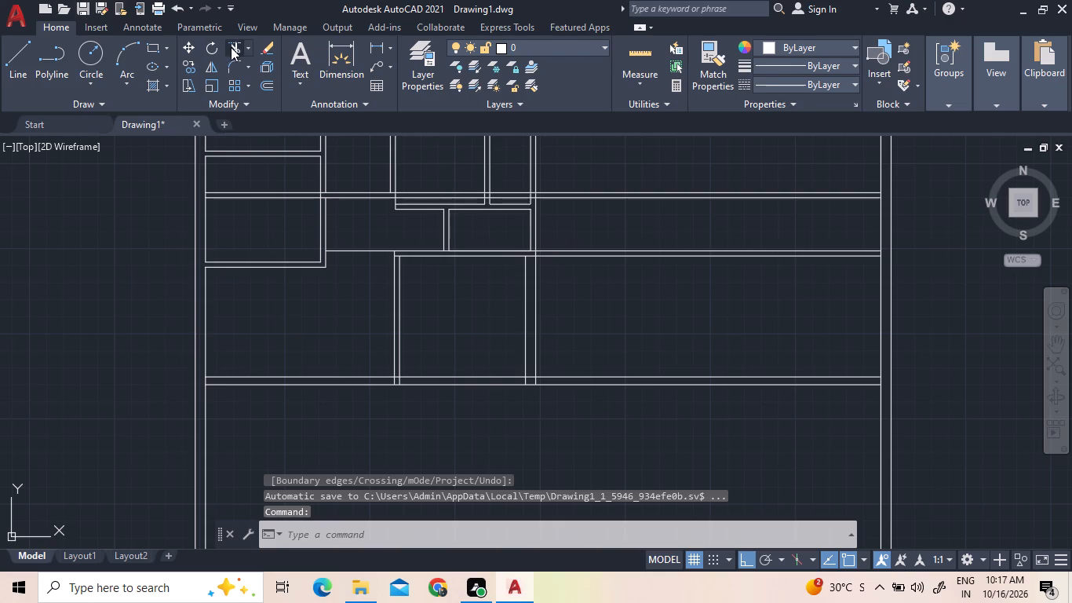
pyautogui.doubleClick(304, 194)
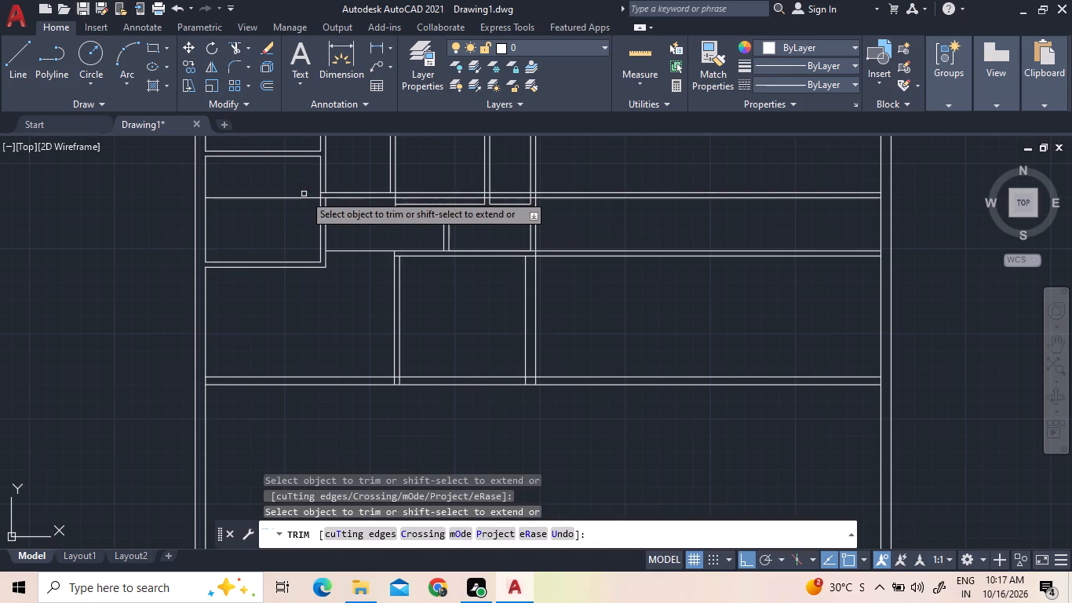
pyautogui.click(304, 198)
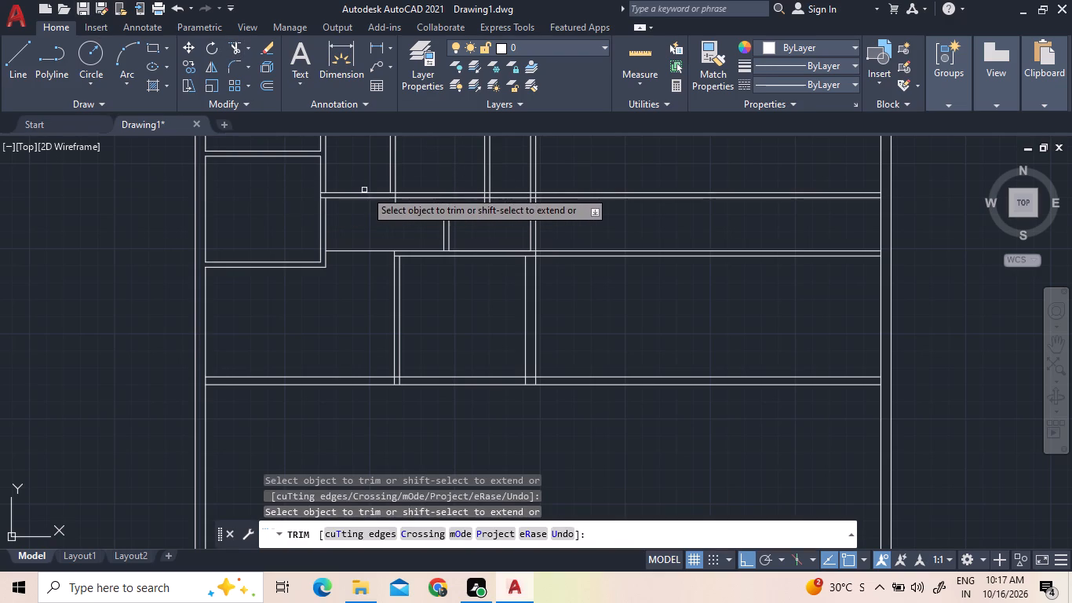
pyautogui.scroll(1, 337, 192)
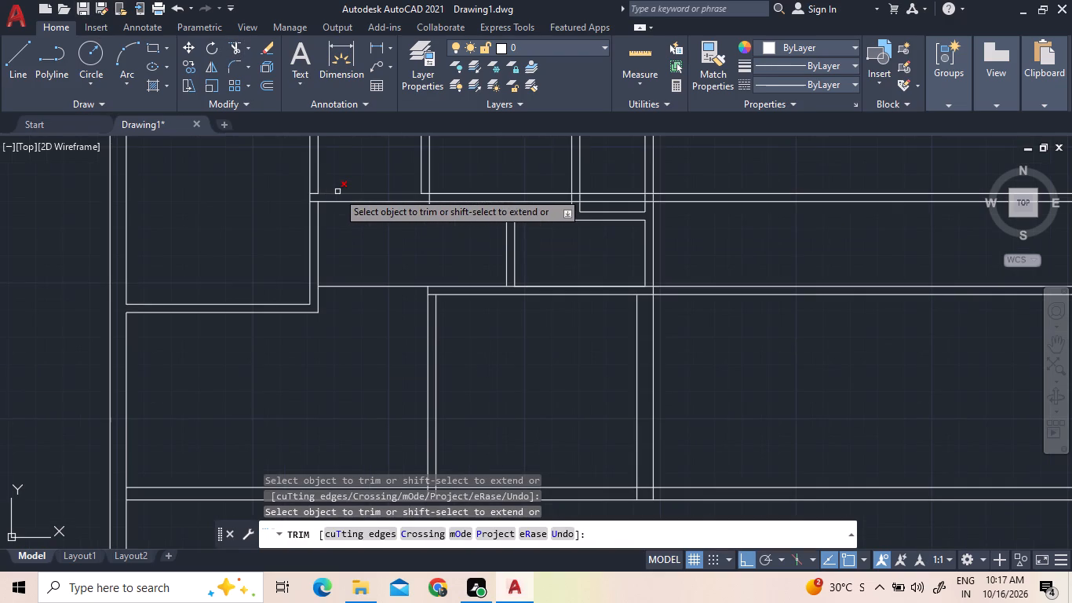
pyautogui.scroll(2, 329, 194)
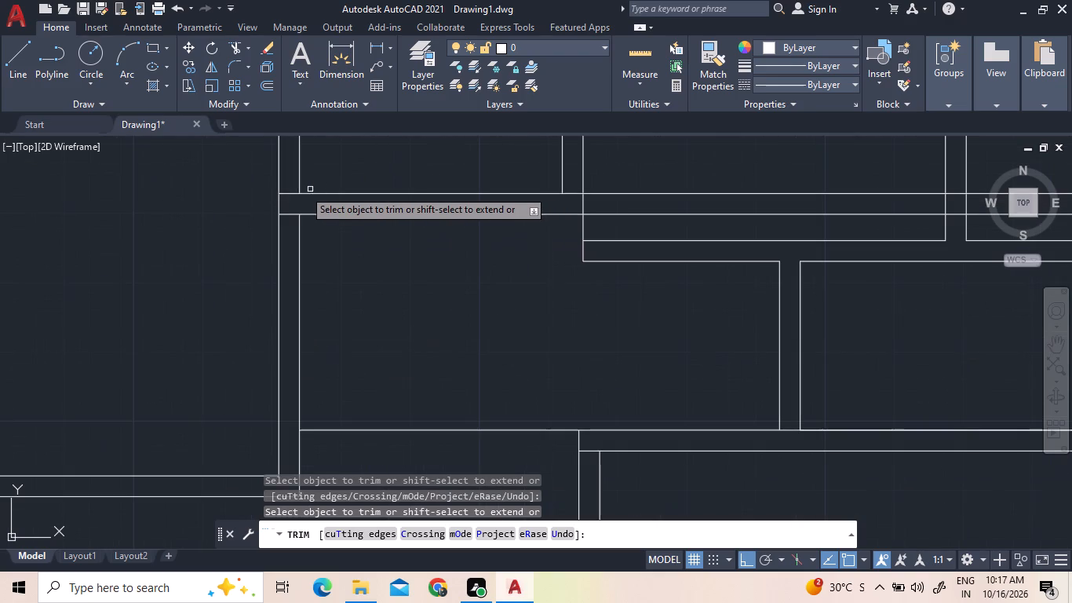
pyautogui.click(286, 193)
pyautogui.click(290, 212)
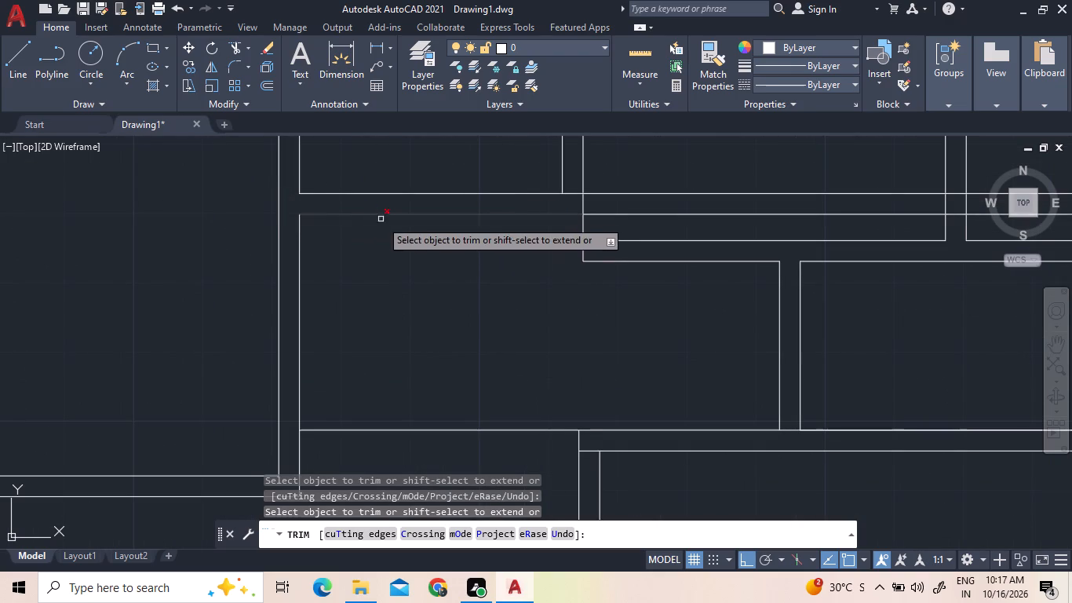
# Trim the upper extended line from the second room's right wall across the two middle rooms to the right boundary wall.
pyautogui.scroll(-3, 385, 231)
pyautogui.scroll(2, 433, 210)
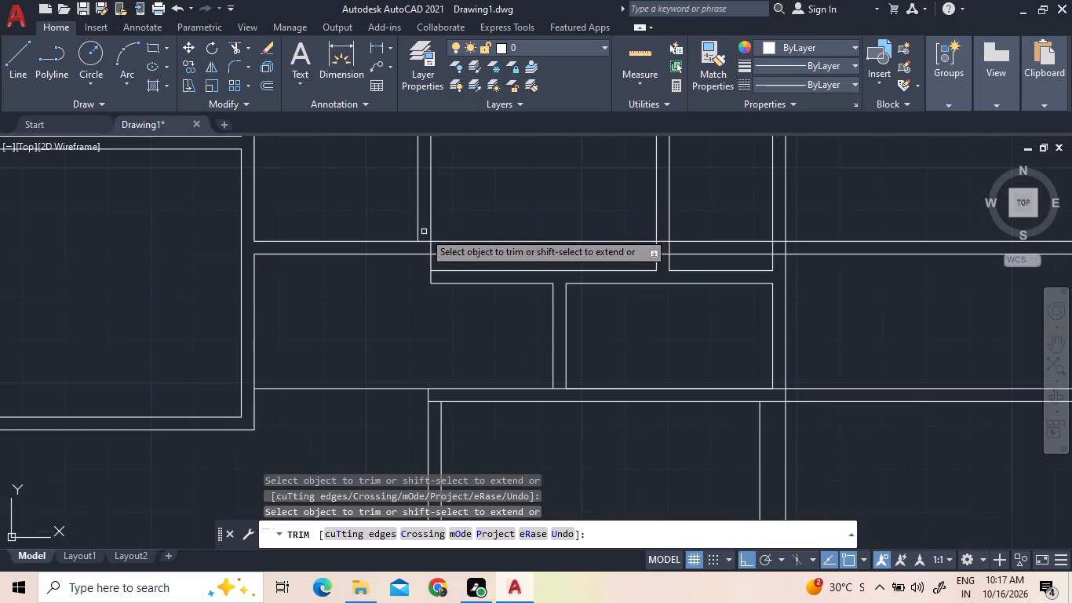
pyautogui.click(425, 238)
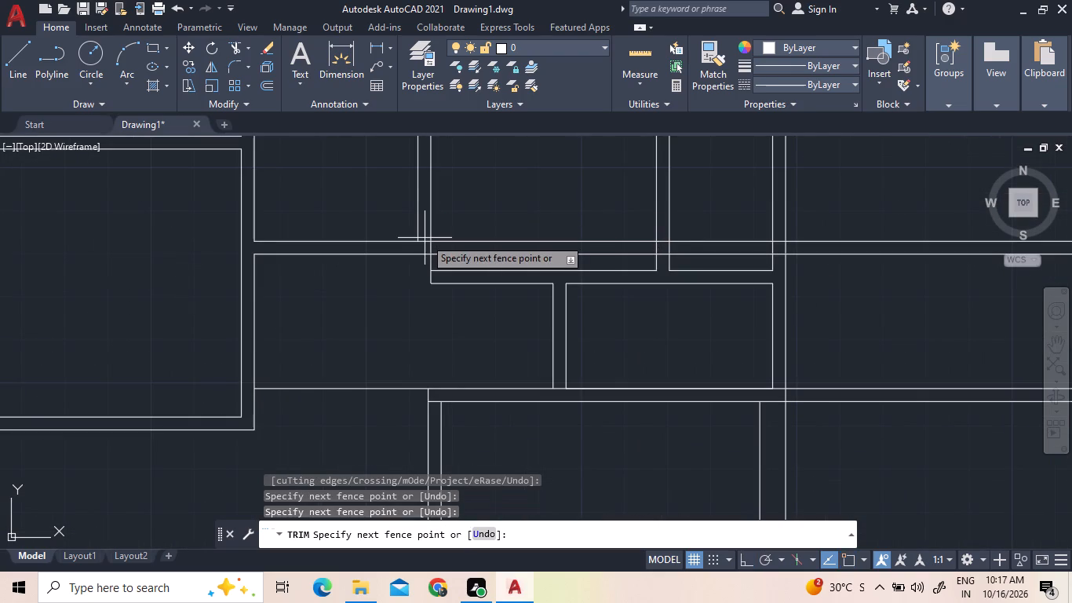
pyautogui.doubleClick(425, 243)
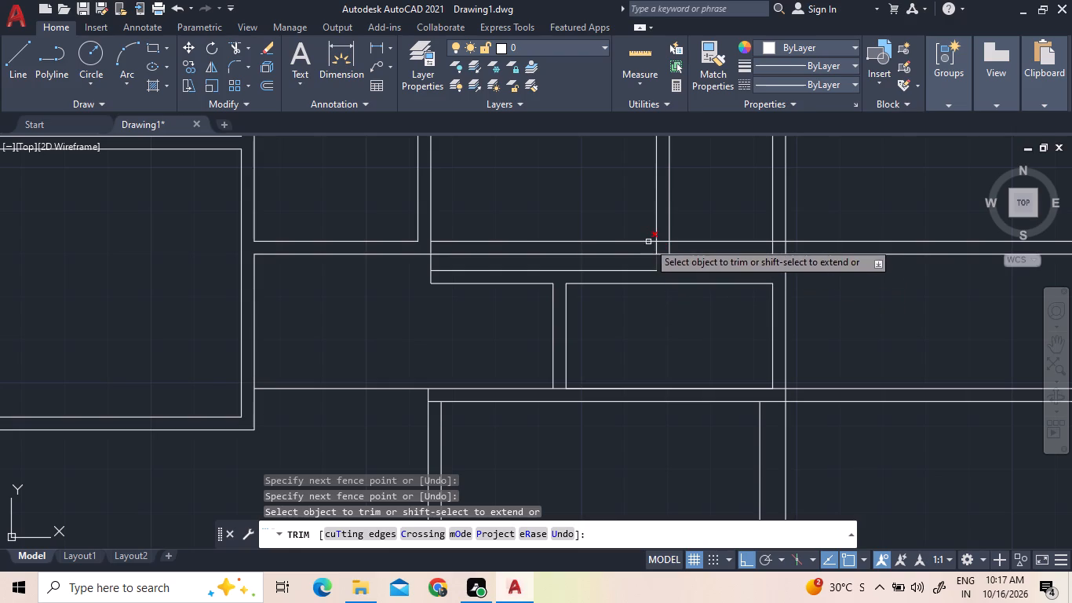
pyautogui.click(642, 243)
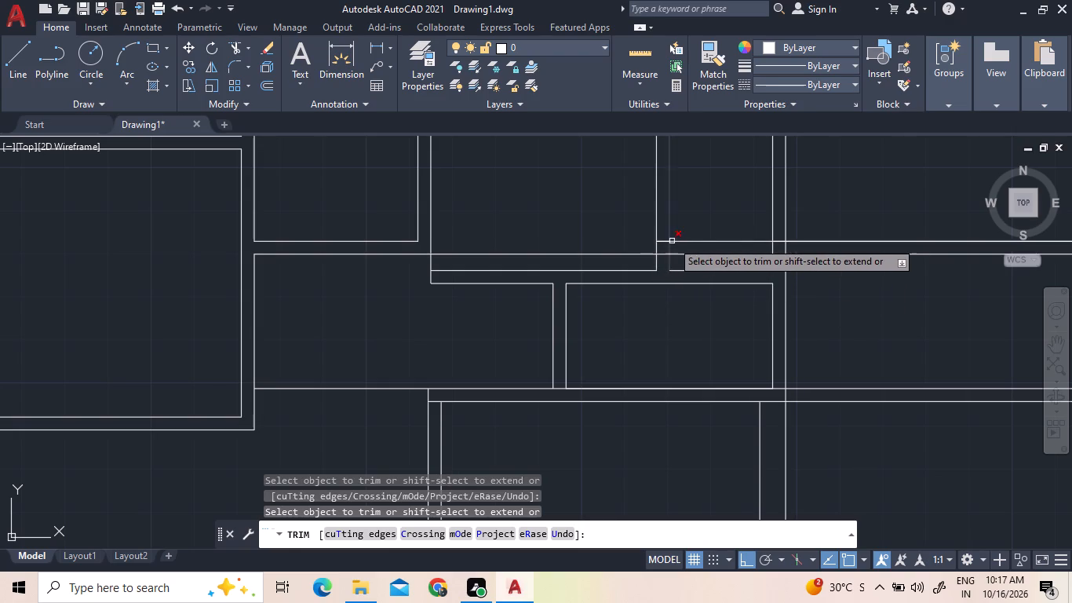
pyautogui.click(664, 240)
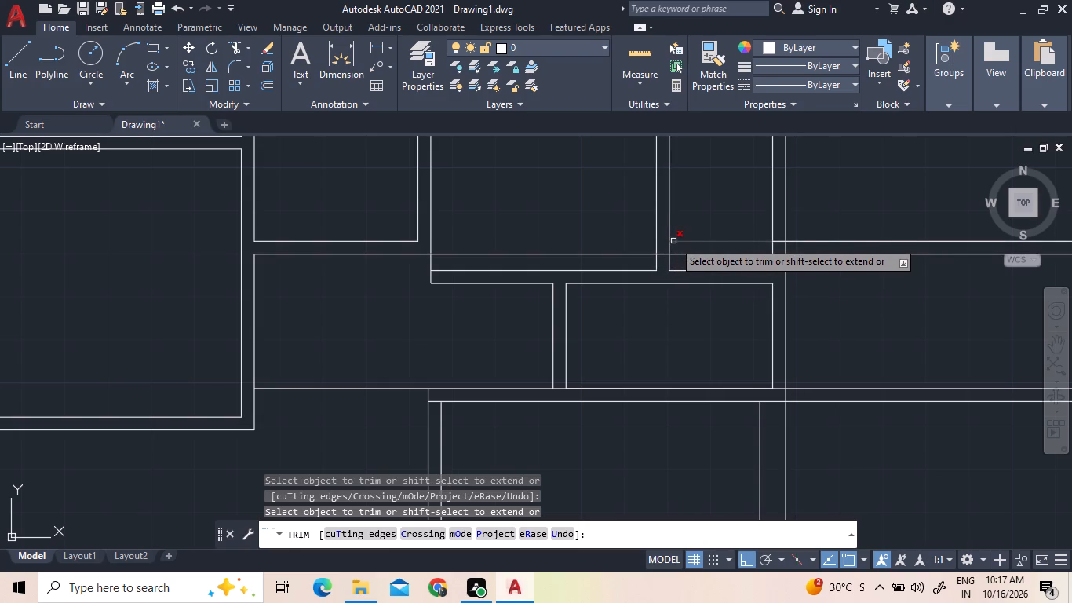
pyautogui.doubleClick(673, 241)
pyautogui.scroll(-1, 600, 245)
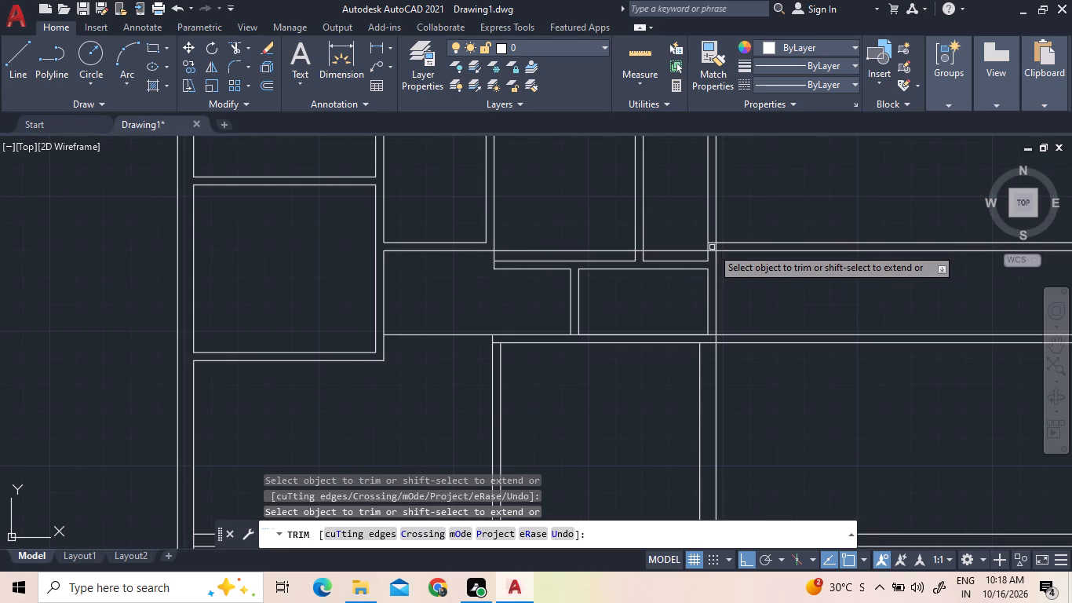
pyautogui.scroll(2, 716, 243)
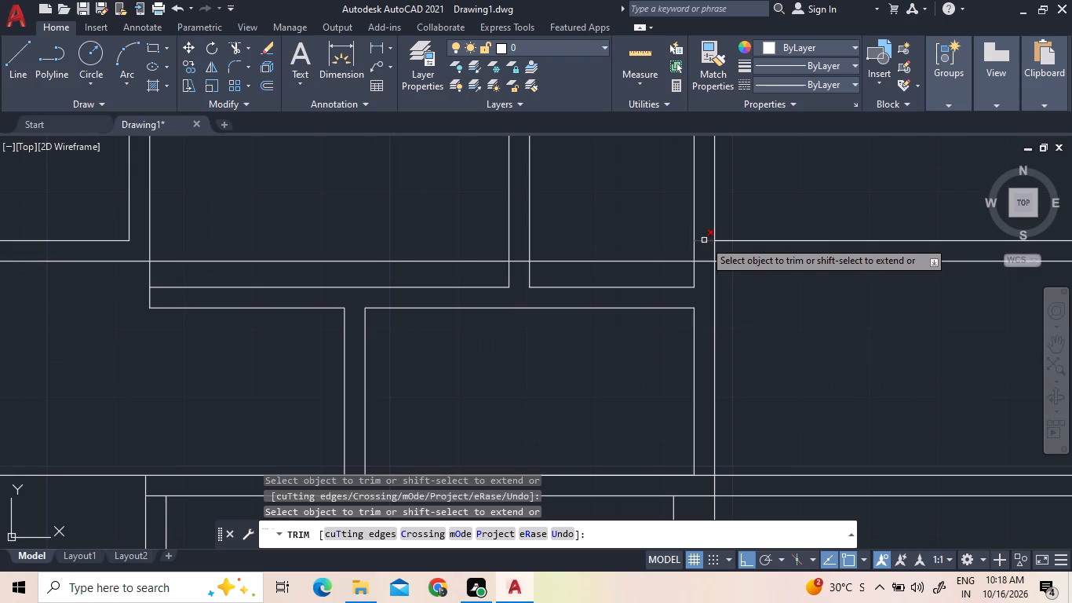
pyautogui.click(704, 240)
pyautogui.click(727, 239)
# Trim the lower extended line across the two middle upper rooms, their walls and the large right-hand area.
pyautogui.scroll(-5, 728, 239)
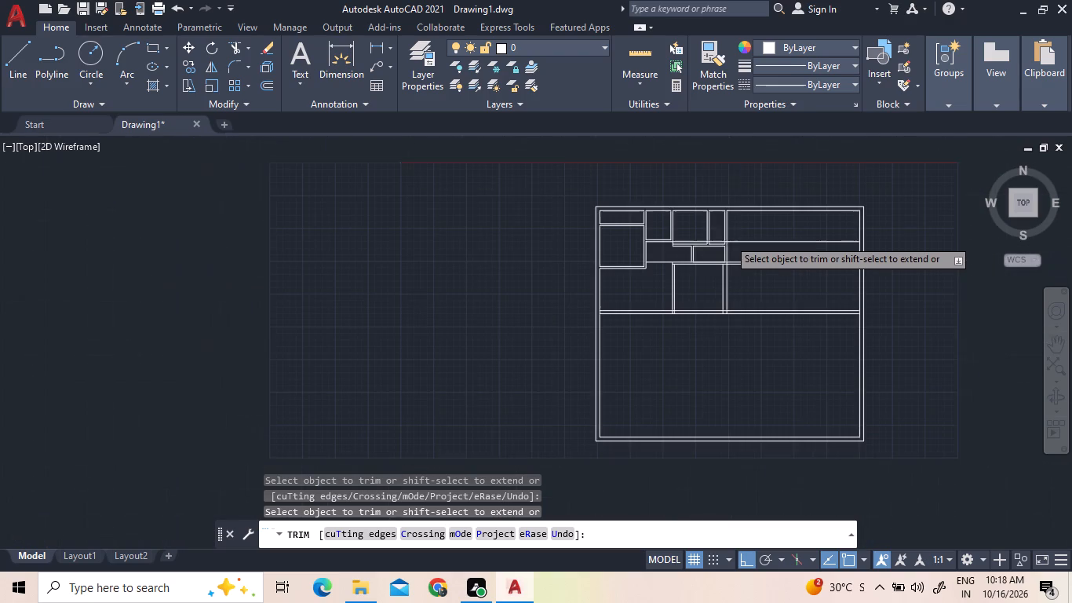
pyautogui.scroll(2, 764, 251)
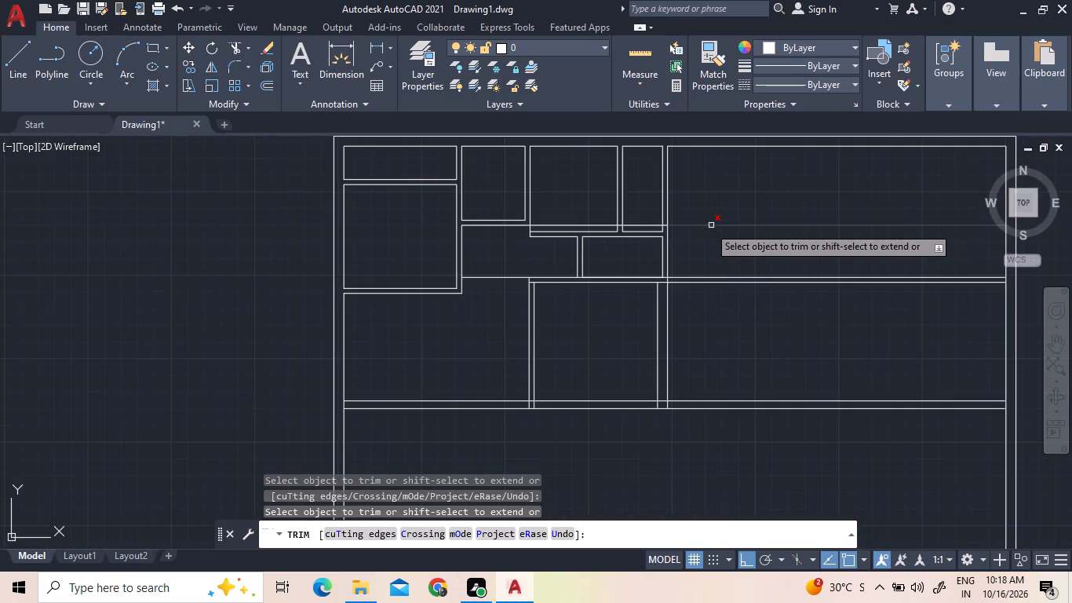
pyautogui.click(560, 225)
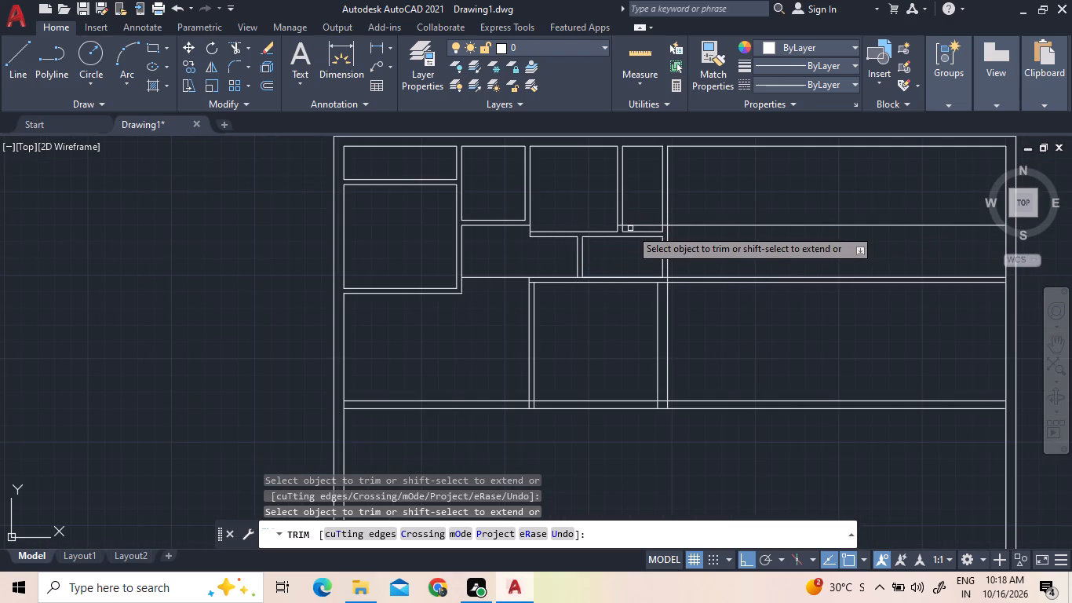
pyautogui.scroll(2, 614, 228)
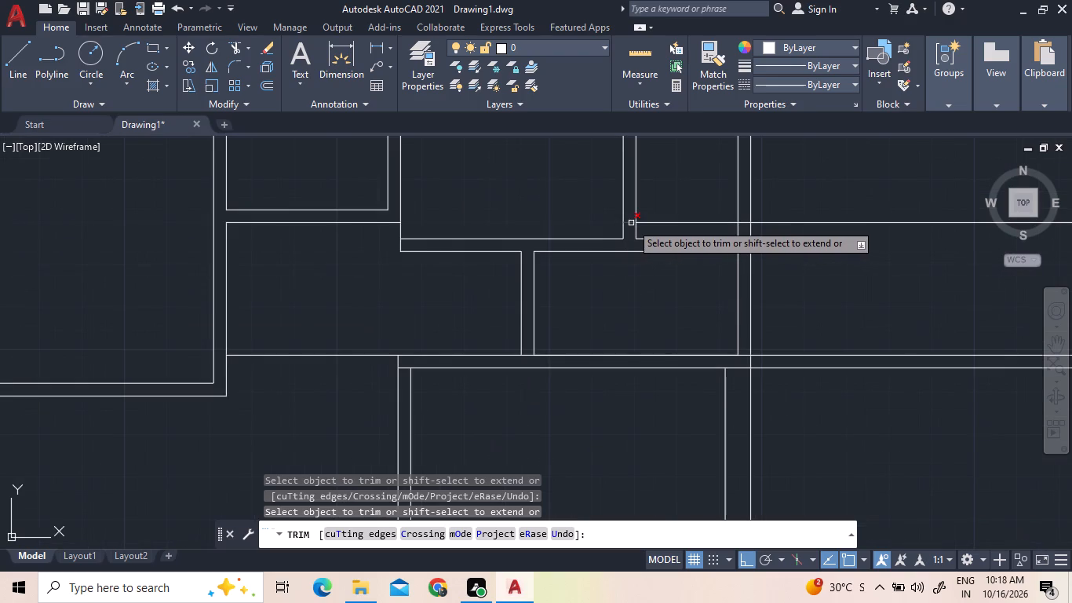
pyautogui.click(631, 223)
pyautogui.click(643, 224)
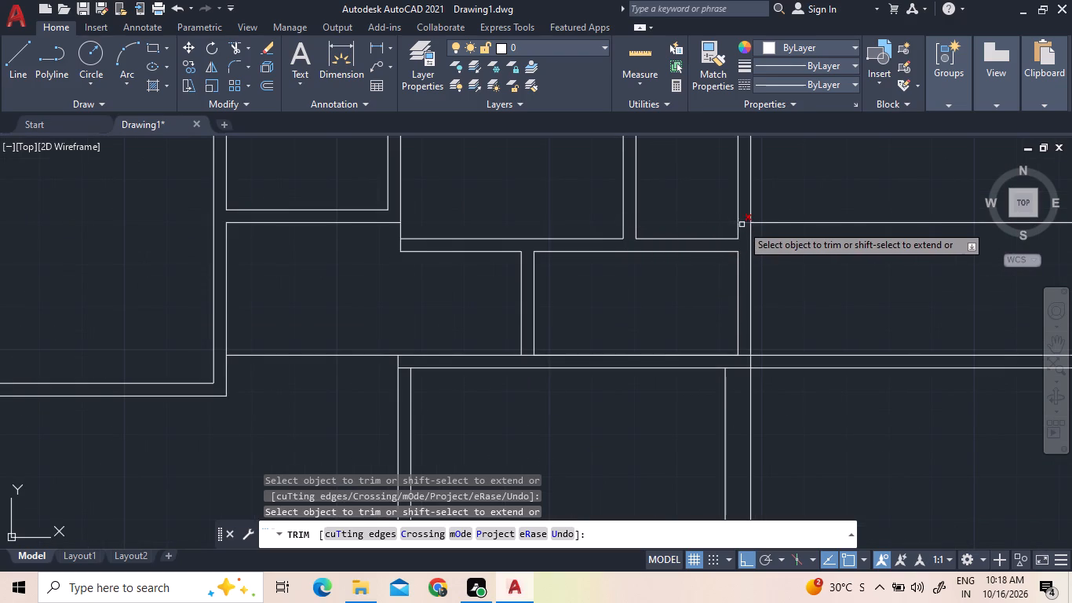
pyautogui.doubleClick(742, 225)
pyautogui.click(748, 222)
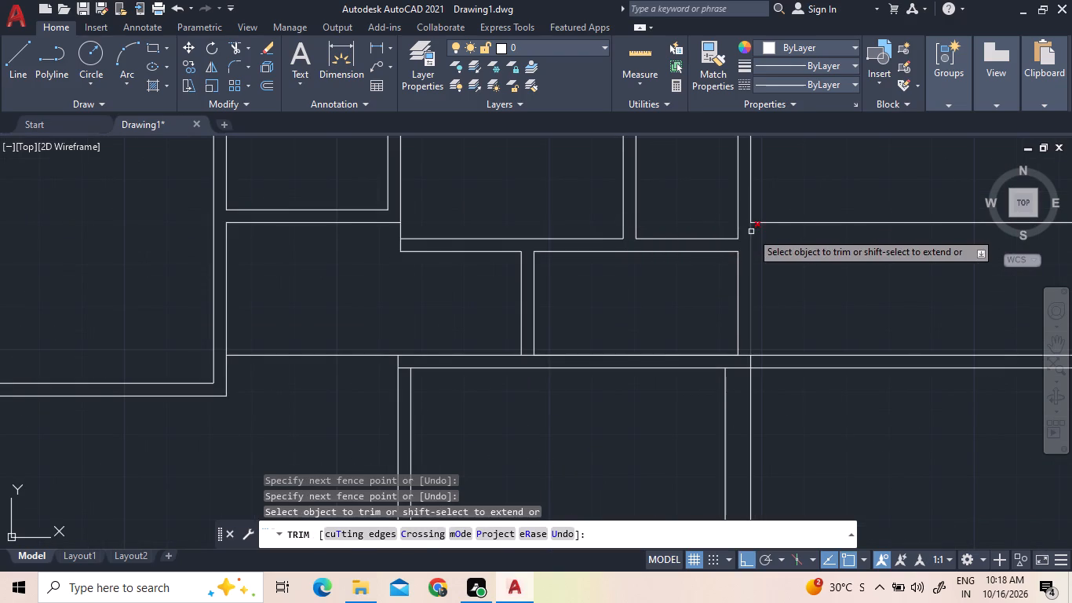
pyautogui.click(766, 221)
# Trim the lower-middle room's top wall lines out of the open area to its left and the large right-hand area.
pyautogui.scroll(-3, 793, 285)
pyautogui.moveTo(833, 278); pyautogui.dragTo(709, 283, button='middle')
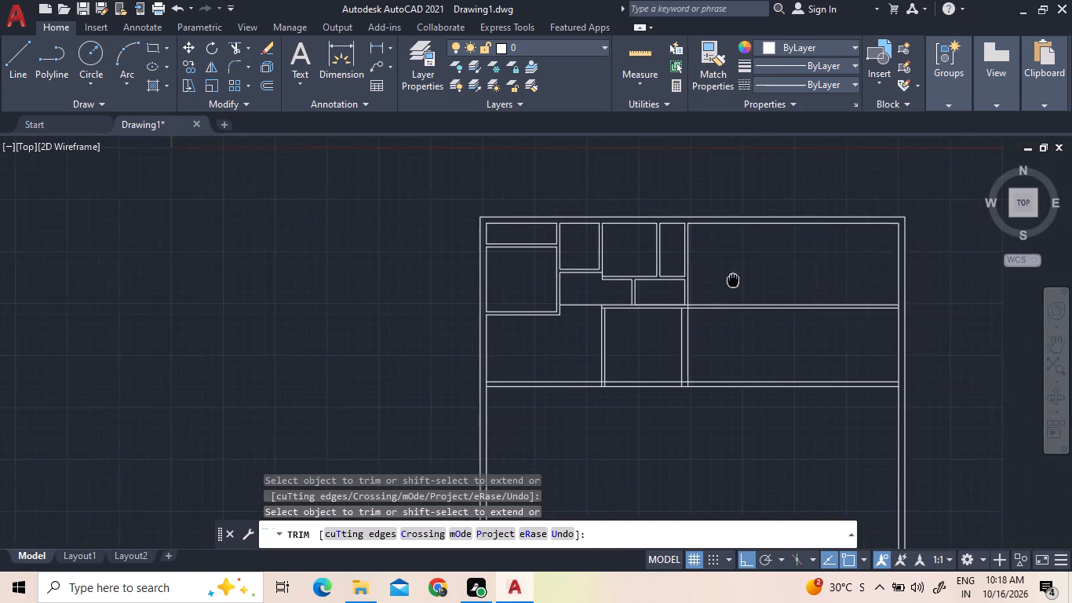
pyautogui.moveTo(709, 283); pyautogui.dragTo(647, 274, button='middle')
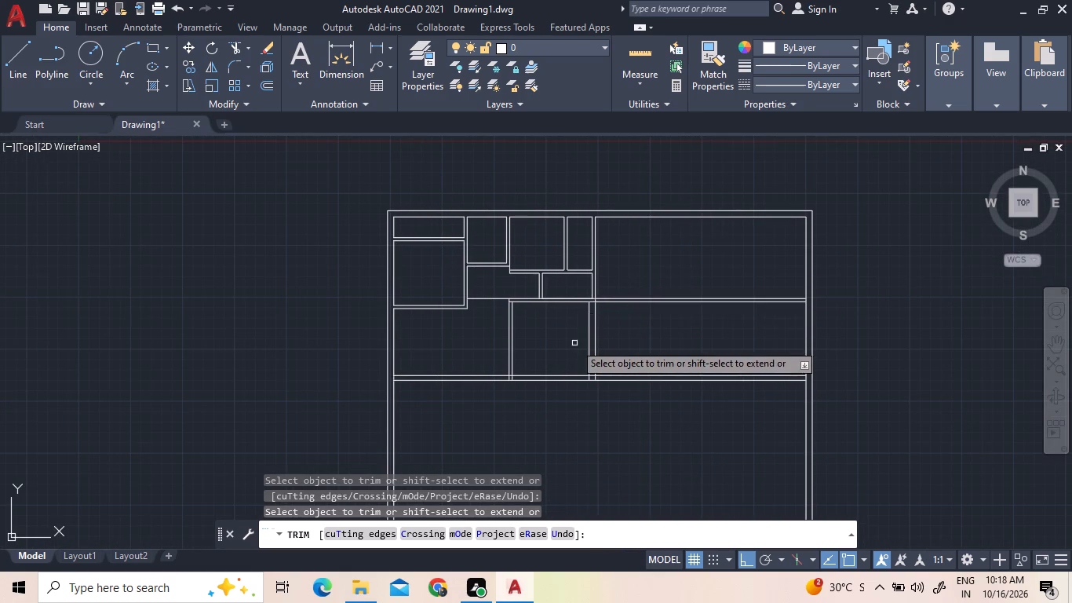
pyautogui.click(485, 300)
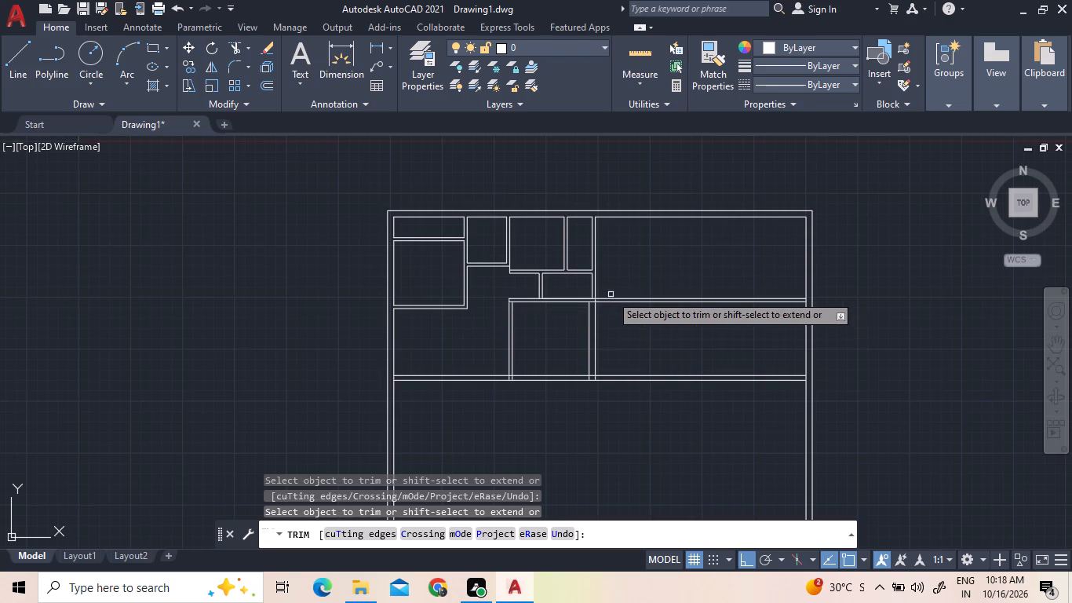
pyautogui.scroll(2, 605, 302)
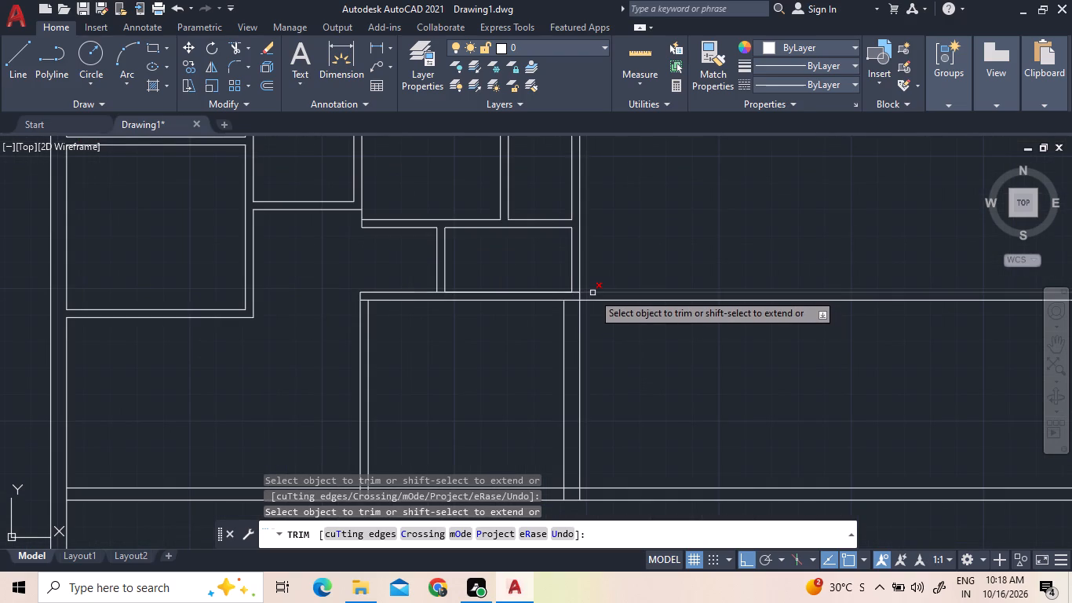
pyautogui.click(591, 300)
pyautogui.click(592, 289)
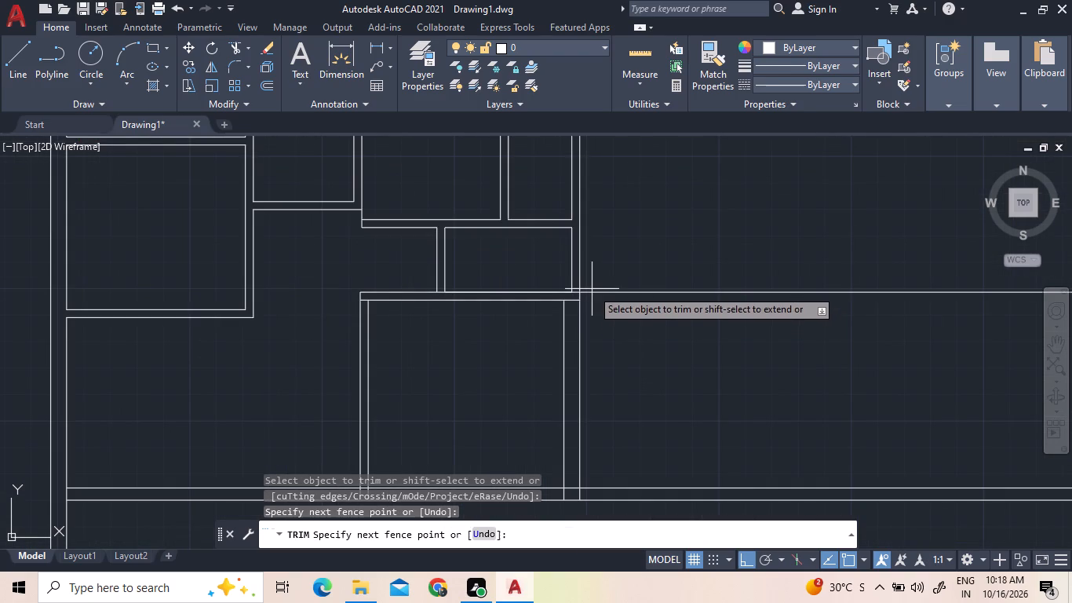
pyautogui.click(593, 292)
pyautogui.rightClick(593, 291)
pyautogui.scroll(-1, 596, 295)
pyautogui.click(611, 299)
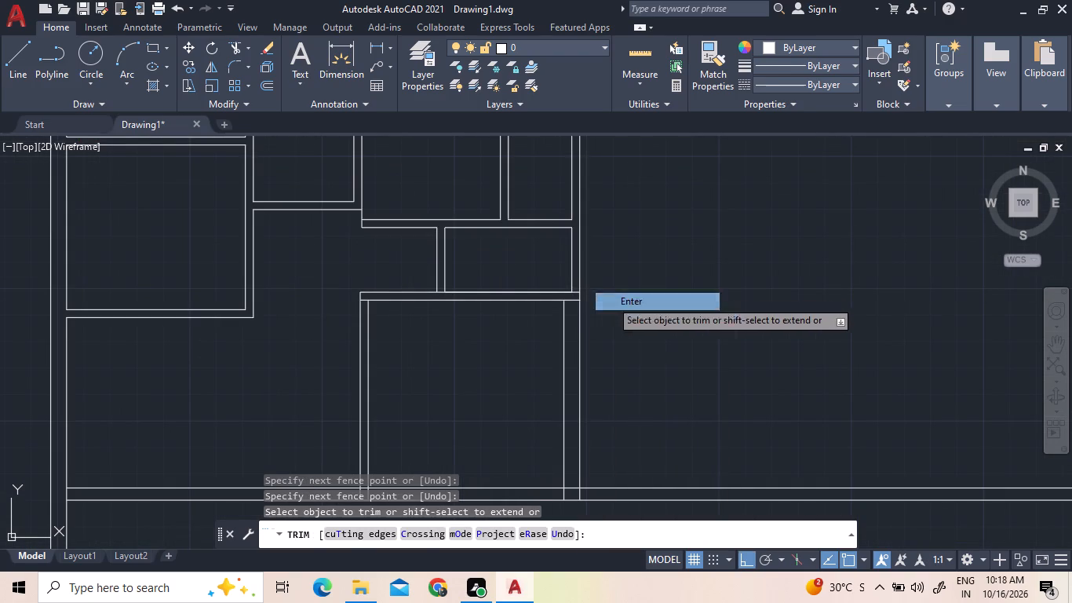
# Trim the line pieces crossing the wall junctions at both top corners of the lower-middle room.
pyautogui.scroll(-4, 612, 301)
pyautogui.scroll(3, 611, 282)
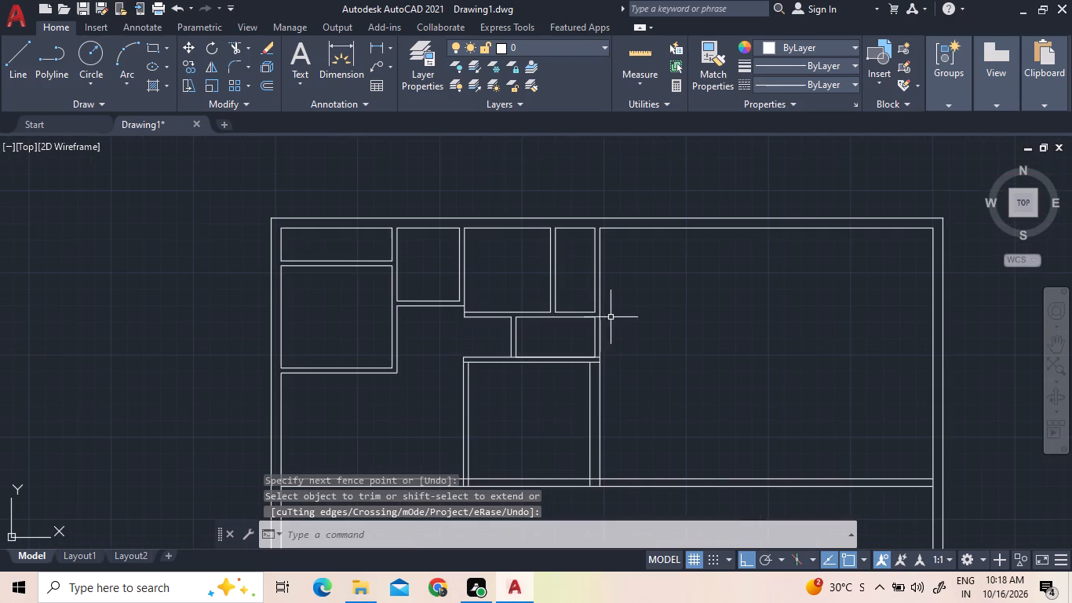
pyautogui.scroll(1, 600, 368)
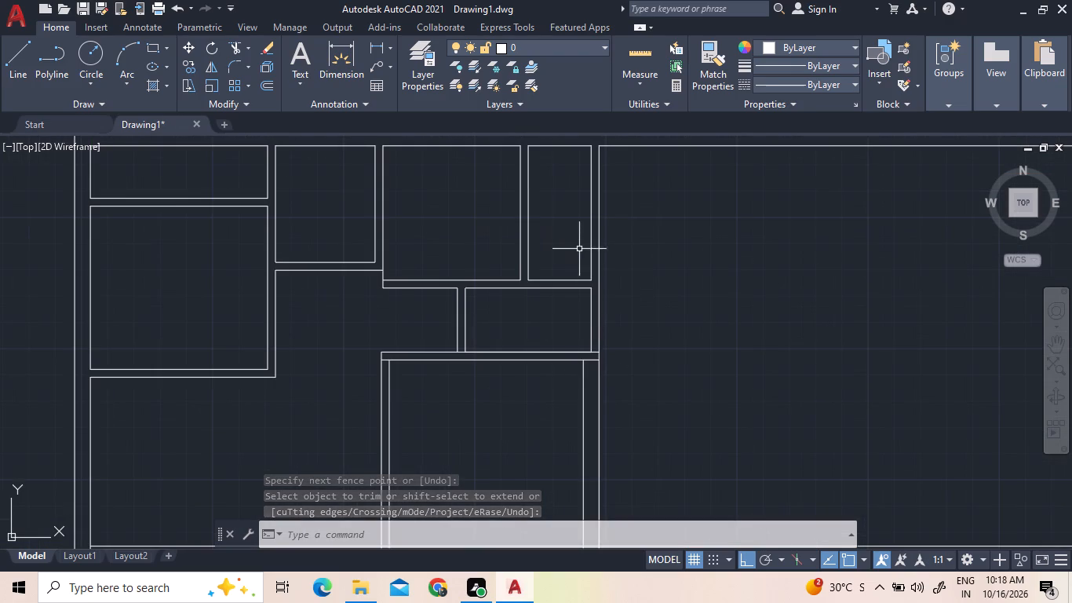
pyautogui.click(231, 46)
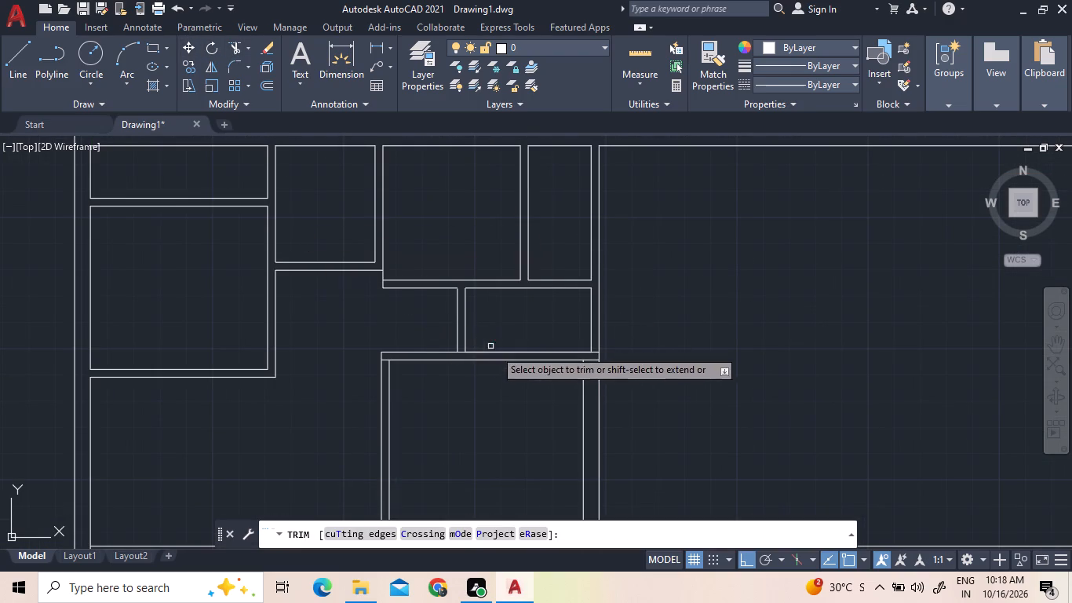
pyautogui.click(593, 361)
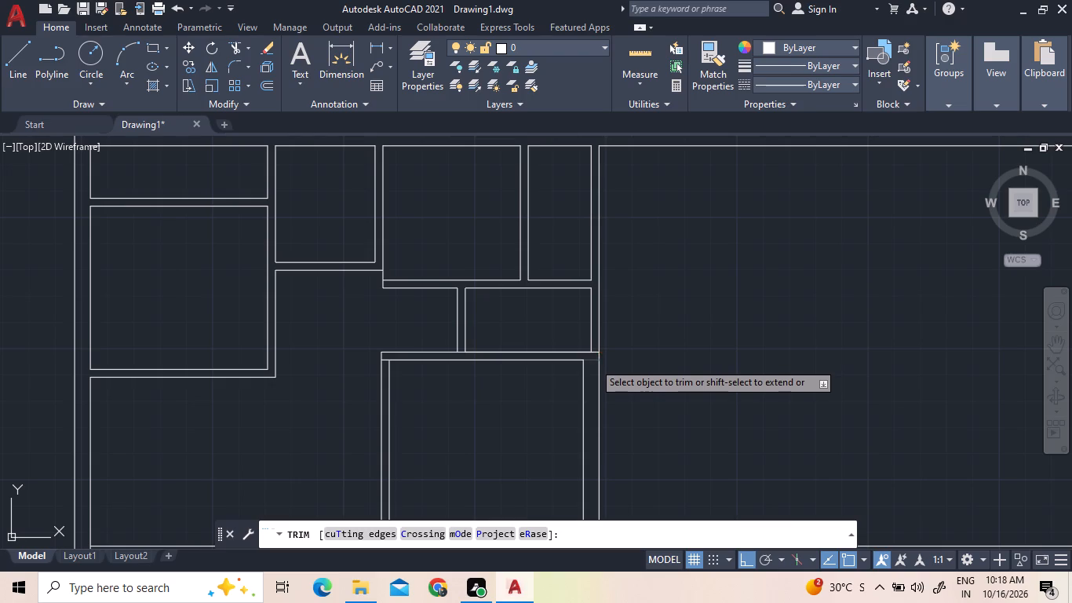
pyautogui.click(595, 352)
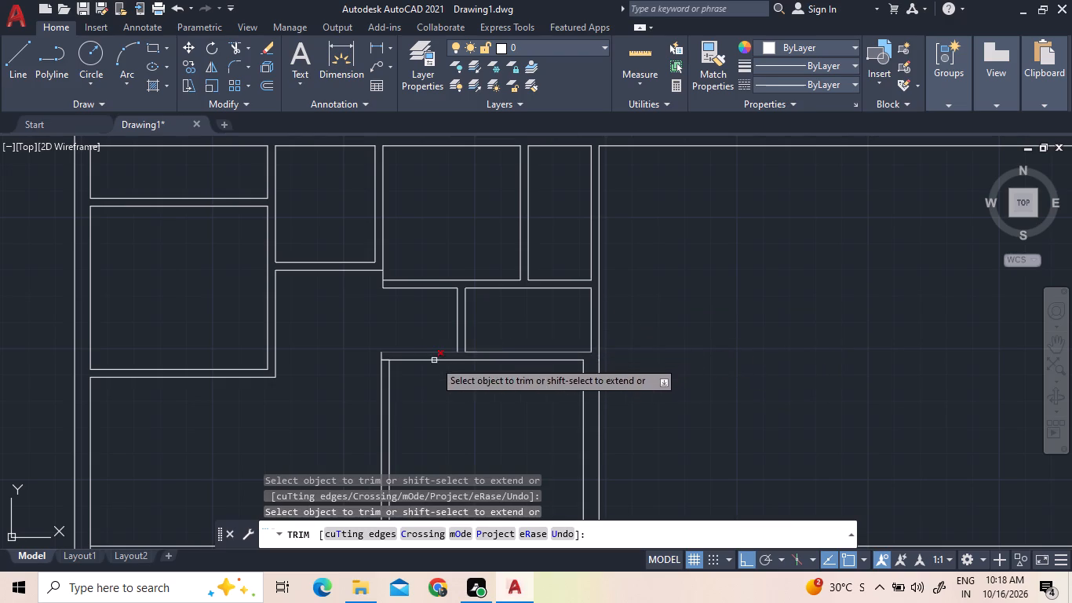
pyautogui.click(385, 359)
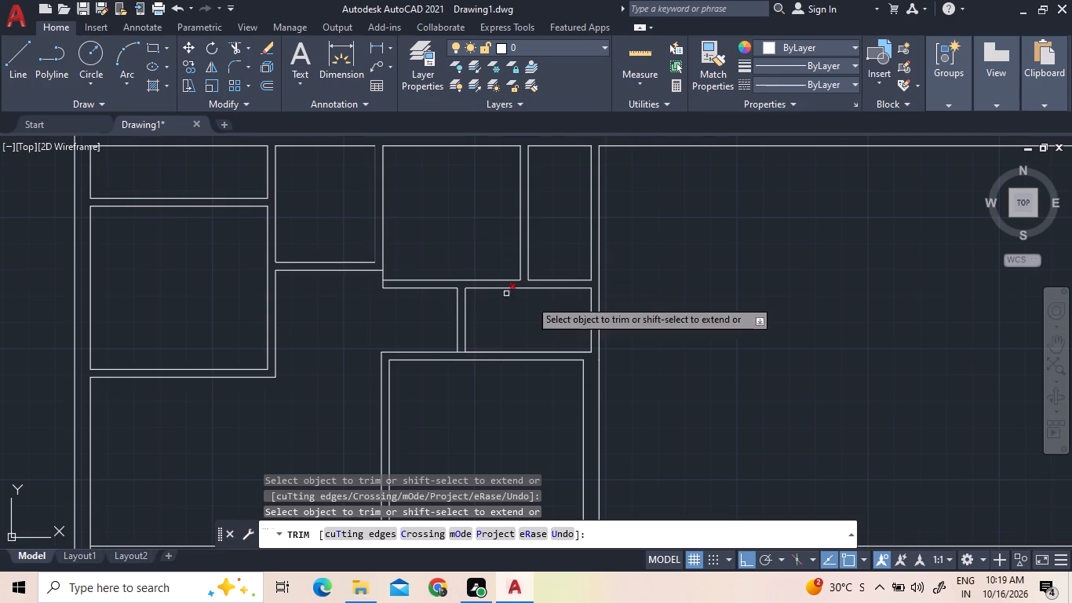
# Trim the junction of the lower-middle room's left wall with the bottom wall, removing the vertical stubs and the crossing inner line.
pyautogui.scroll(-2, 496, 330)
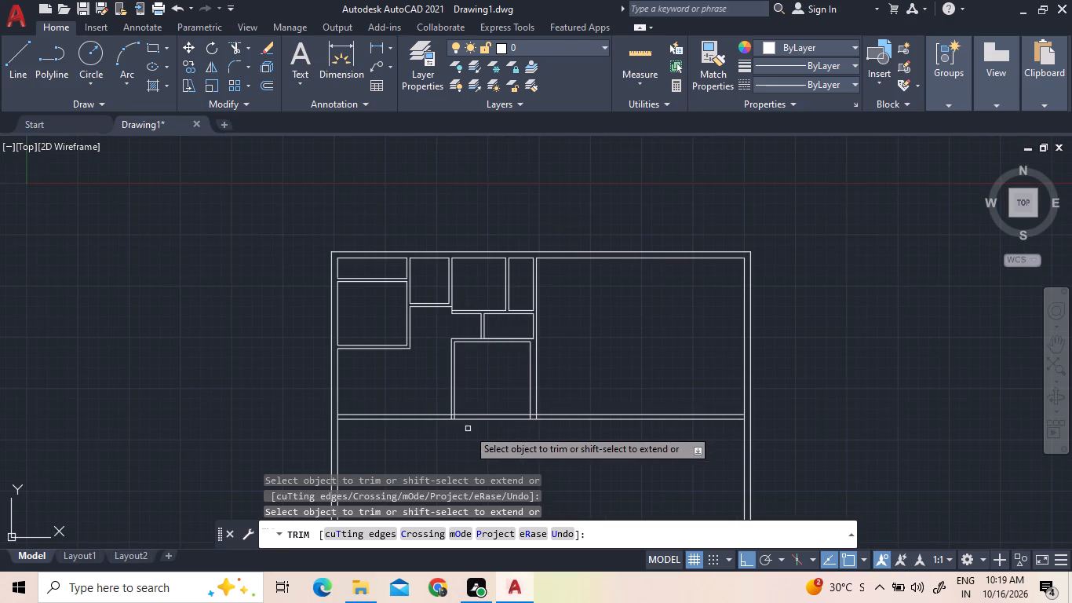
pyautogui.scroll(3, 468, 429)
pyautogui.scroll(3, 407, 388)
pyautogui.click(450, 382)
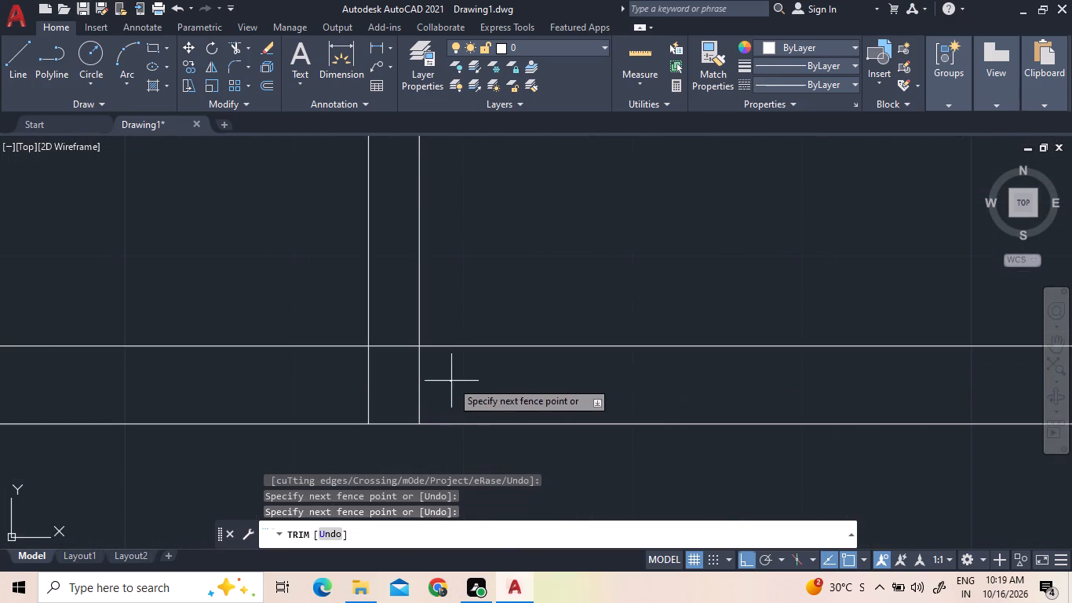
pyautogui.click(365, 375)
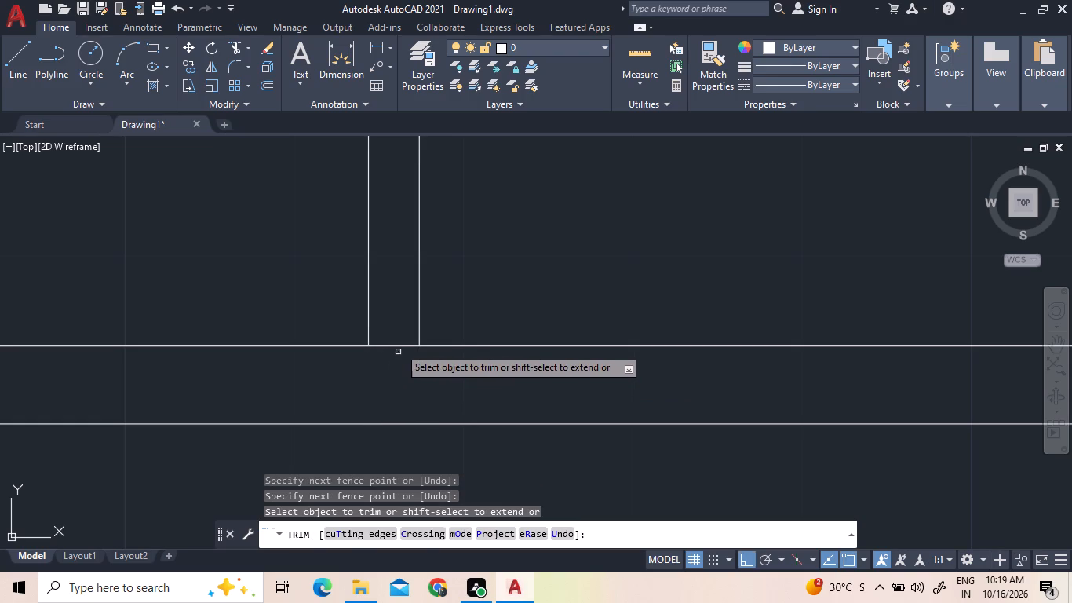
pyautogui.click(399, 345)
pyautogui.scroll(-3, 399, 352)
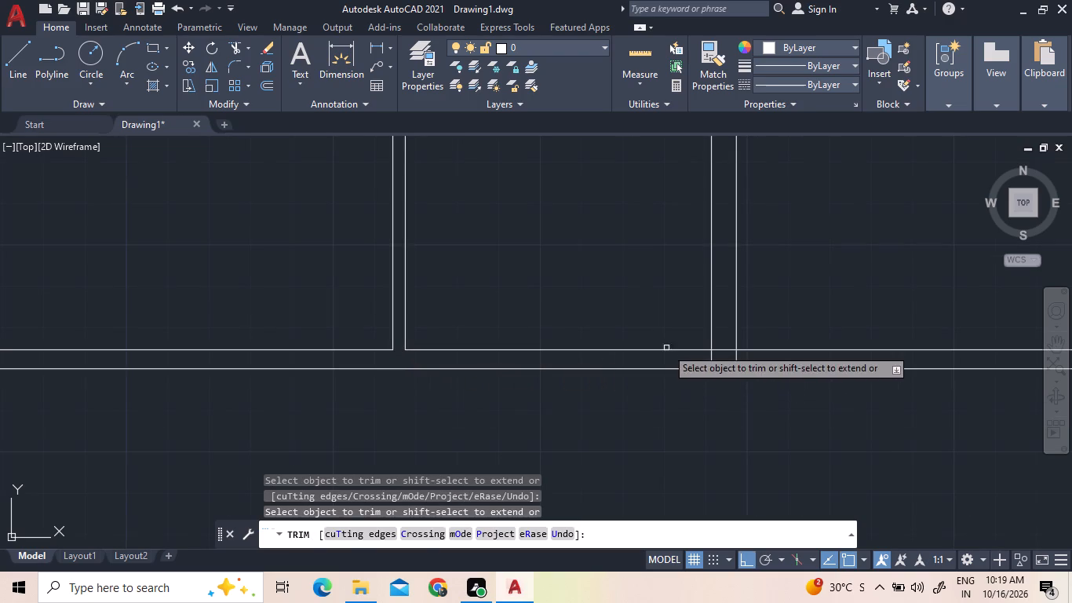
# Trim the inner bottom line across the lower-middle room's right wall and the stub below that wall's left line.
pyautogui.click(722, 346)
pyautogui.click(711, 358)
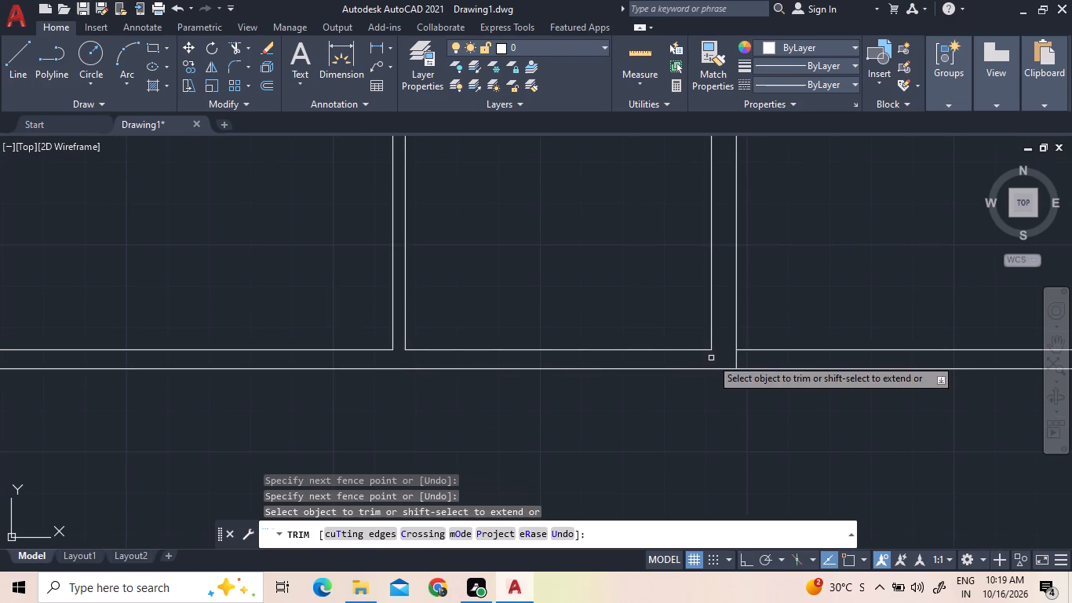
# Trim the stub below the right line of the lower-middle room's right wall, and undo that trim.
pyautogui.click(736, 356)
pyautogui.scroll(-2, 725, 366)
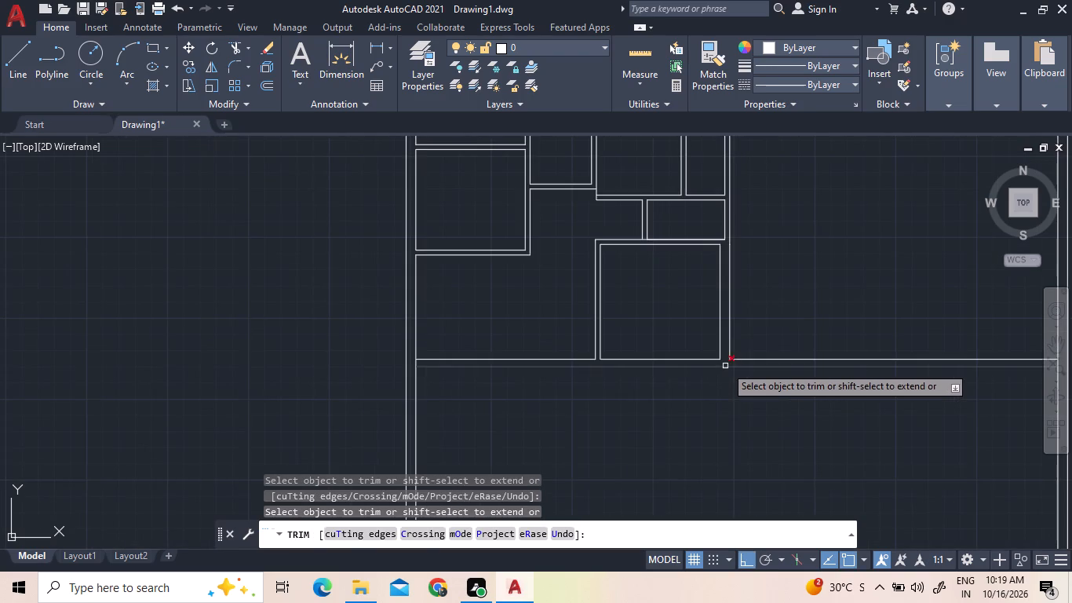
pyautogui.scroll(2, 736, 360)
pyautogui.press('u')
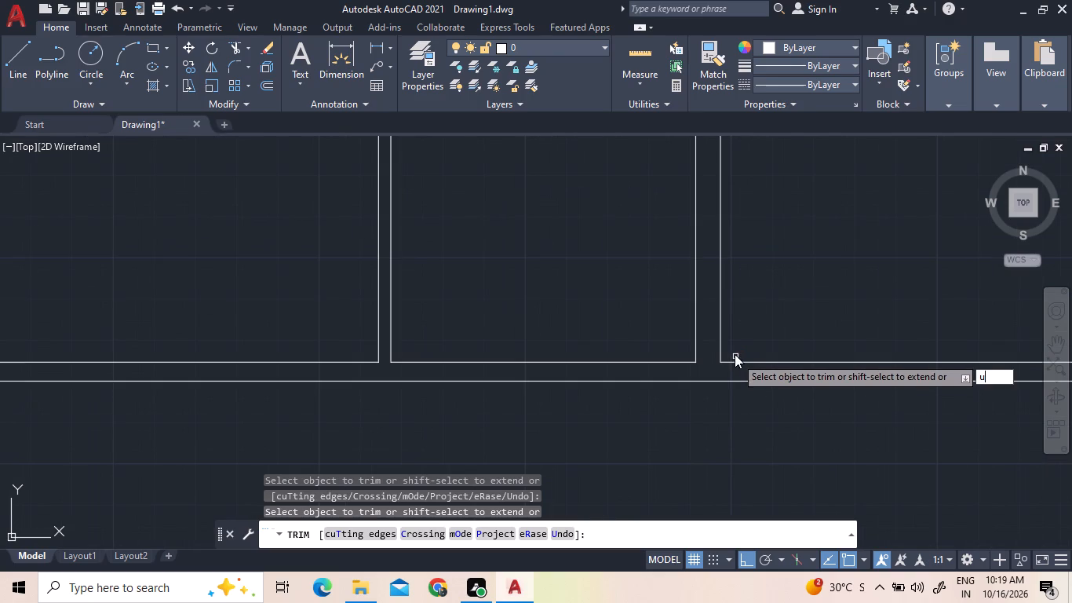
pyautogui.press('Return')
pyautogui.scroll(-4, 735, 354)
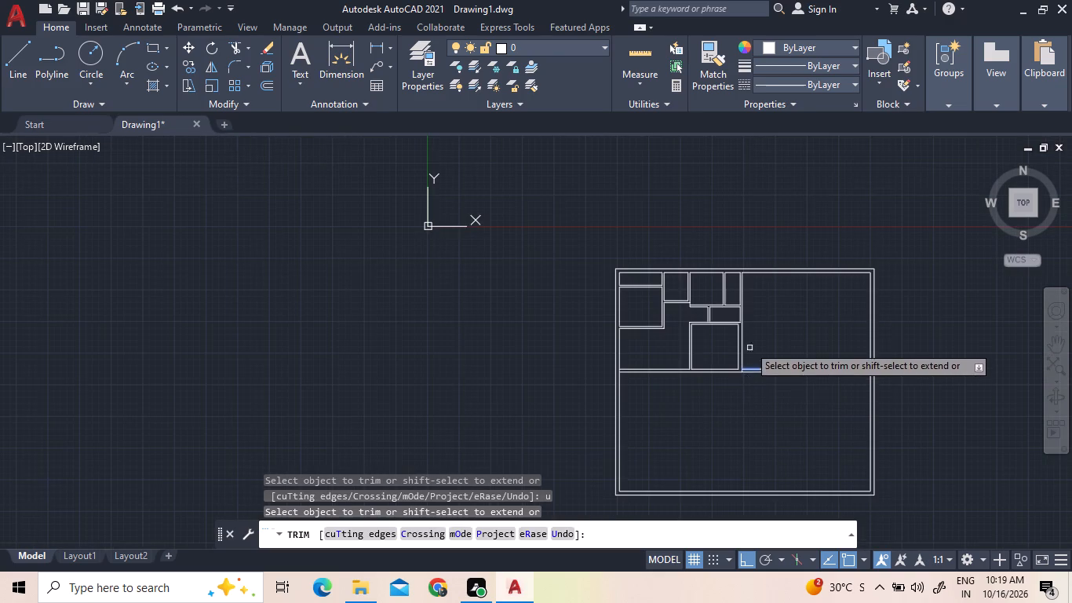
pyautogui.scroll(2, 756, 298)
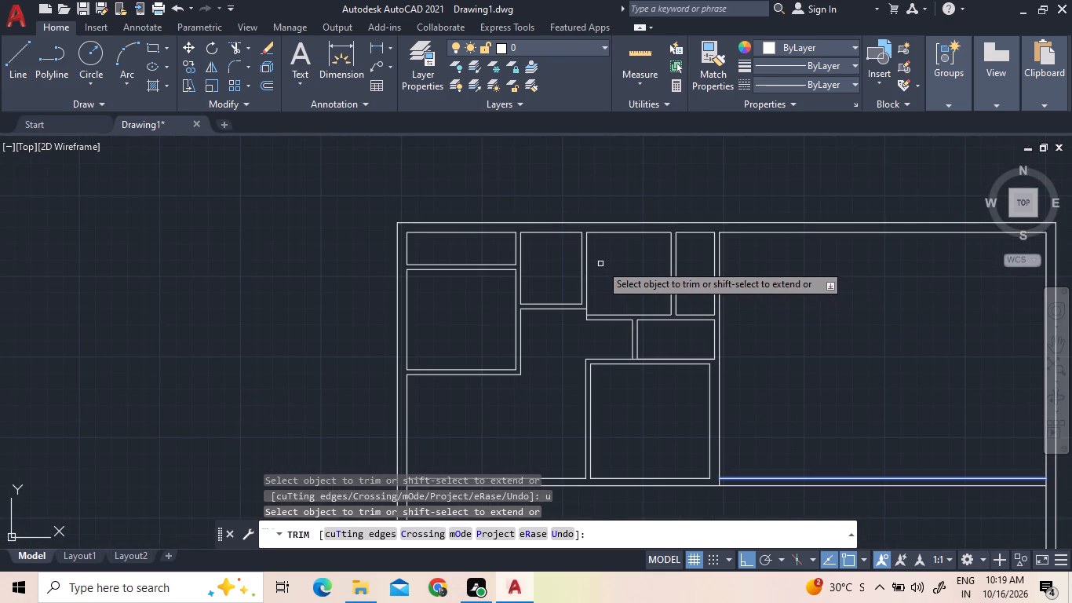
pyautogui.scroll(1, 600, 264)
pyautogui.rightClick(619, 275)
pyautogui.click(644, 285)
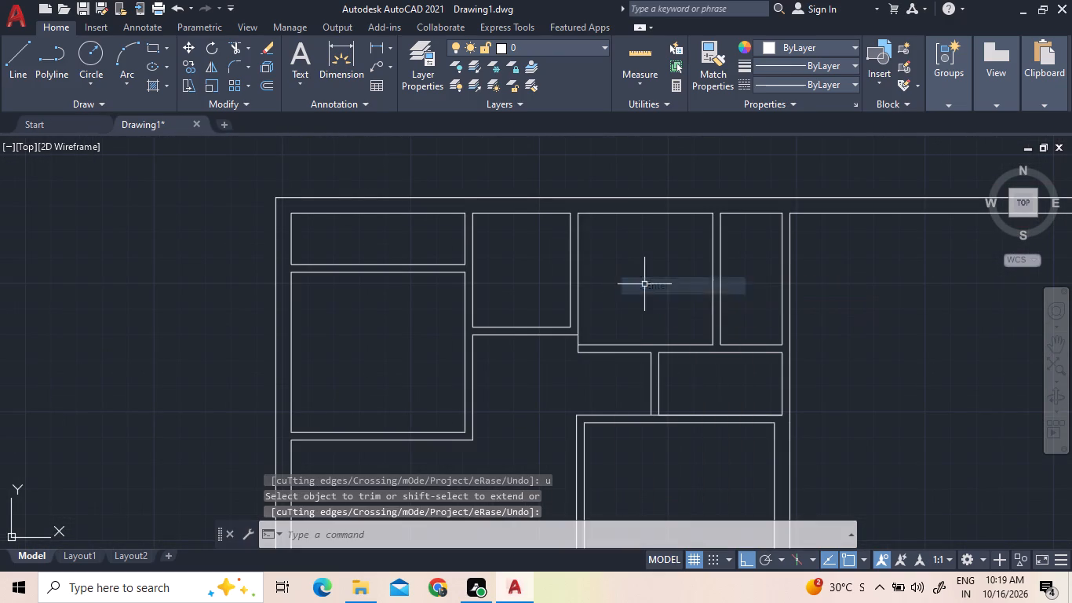
# Measure the rooms and the large right-hand area with the Quick measure tool.
pyautogui.click(636, 54)
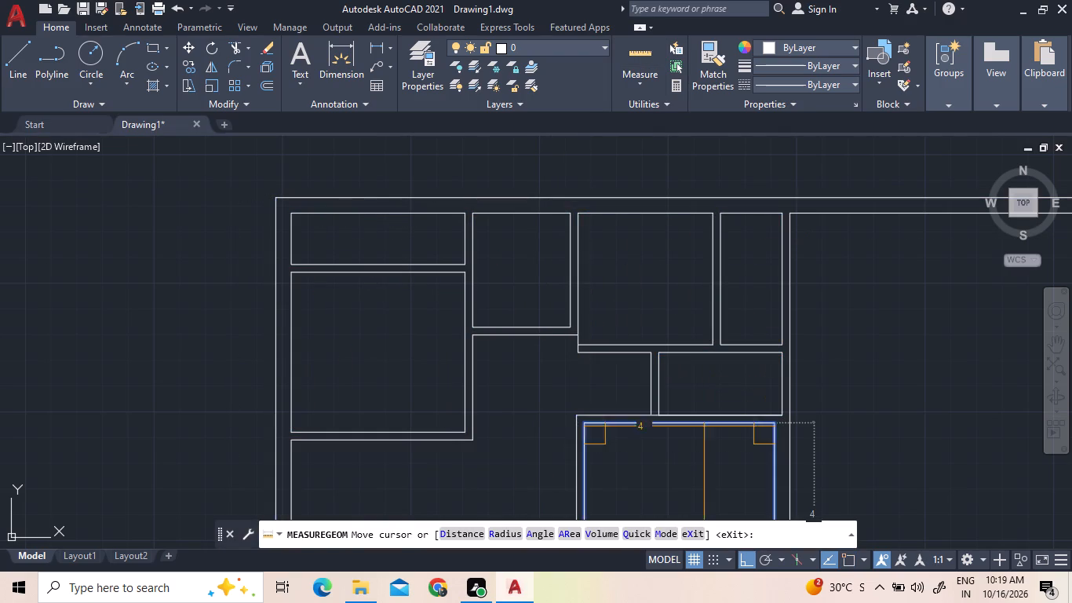
pyautogui.scroll(-2, 535, 417)
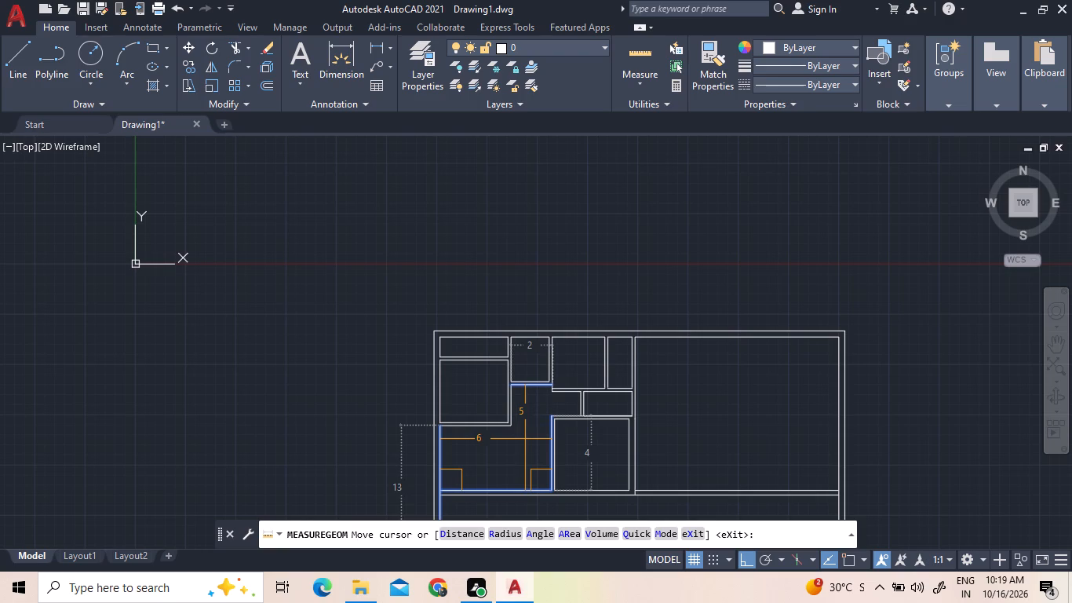
pyautogui.scroll(-2, 525, 439)
pyautogui.scroll(3, 578, 463)
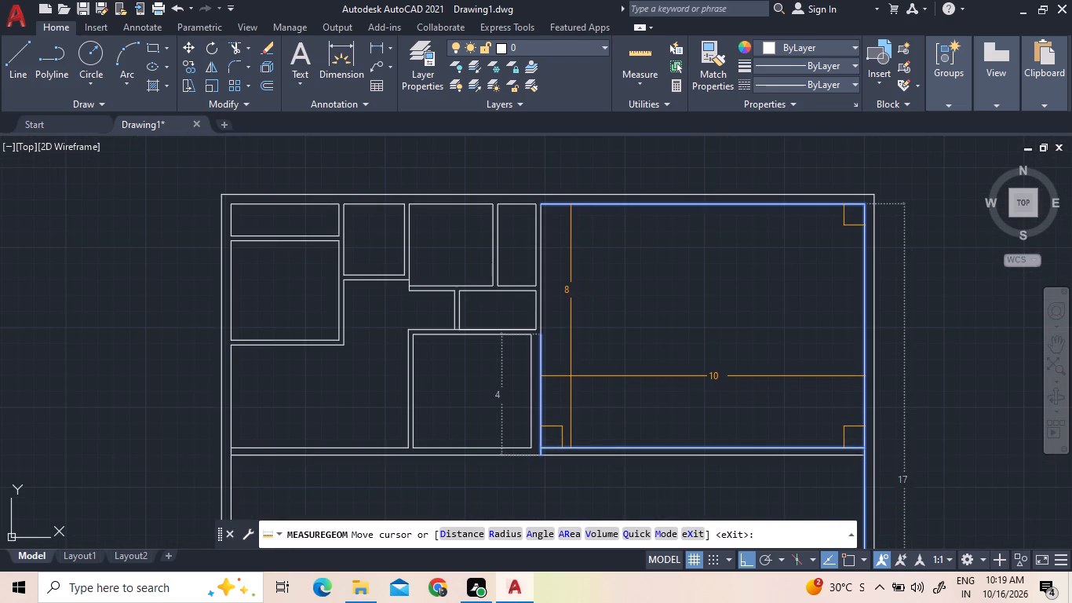
pyautogui.press('Escape')
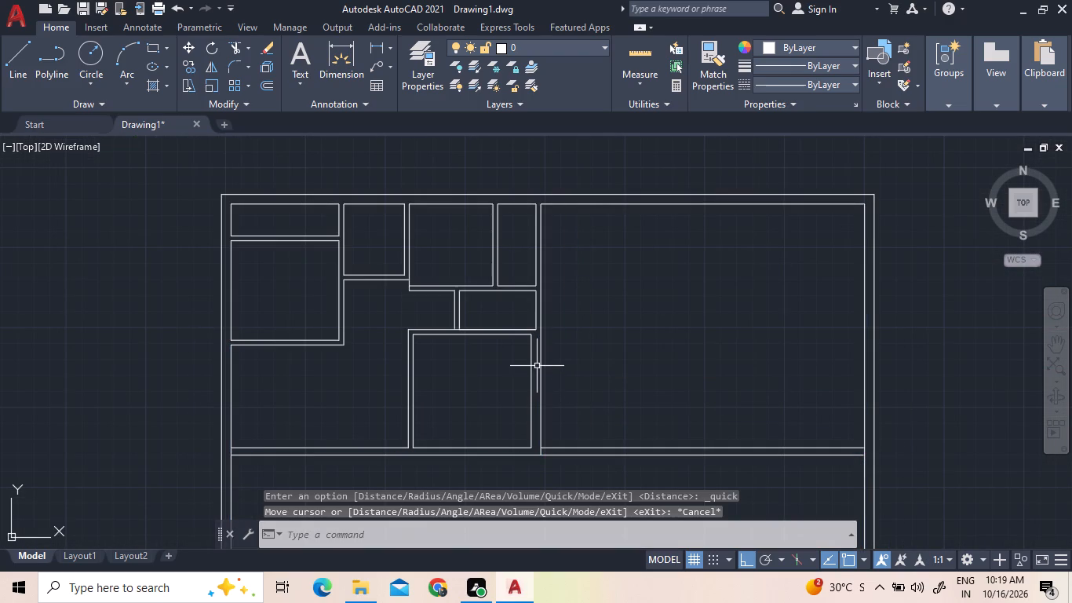
# Offset both segments of the large right-hand area's left boundary line by 1 into that area.
pyautogui.click(270, 84)
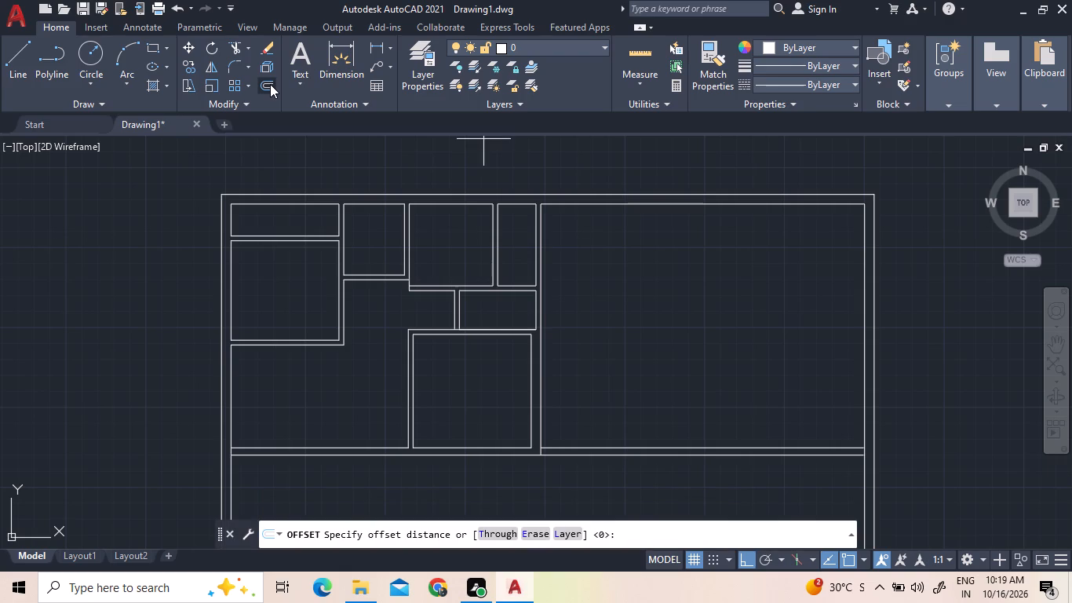
pyautogui.write('10')
pyautogui.press('BackSpace')
pyautogui.press('Return')
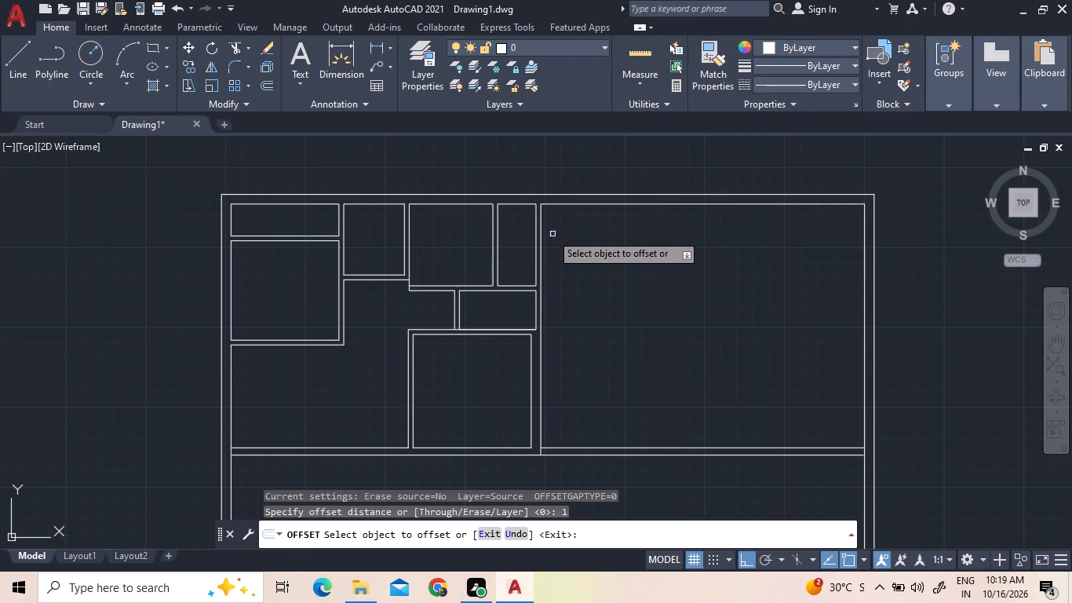
pyautogui.click(541, 227)
pyautogui.click(576, 228)
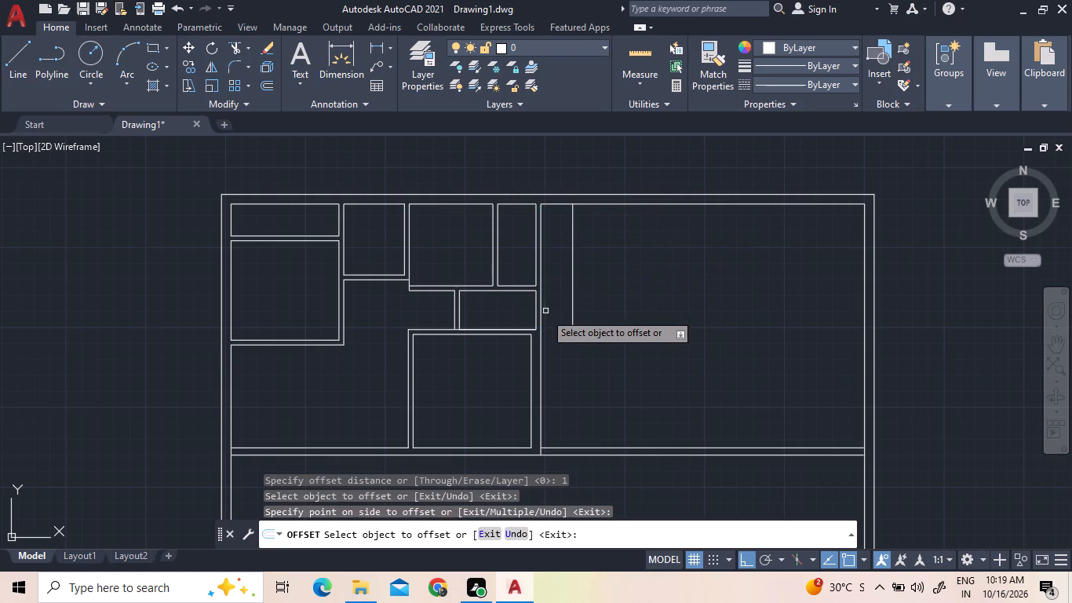
pyautogui.click(541, 340)
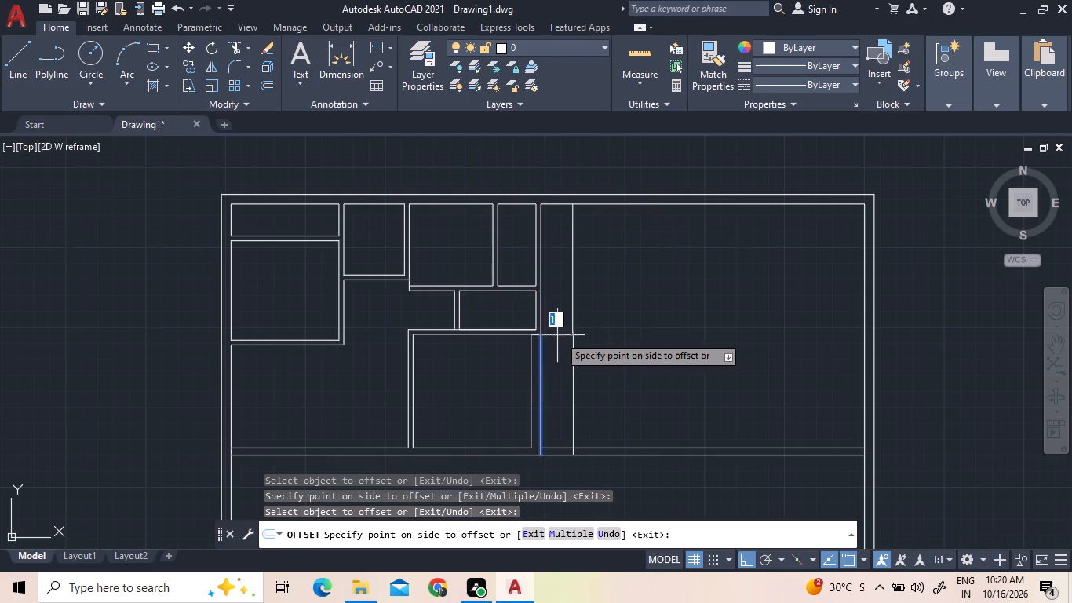
pyautogui.click(567, 334)
pyautogui.press('Escape')
# Join the two segments of the large right-hand area's original left boundary line into one line.
pyautogui.click(542, 330)
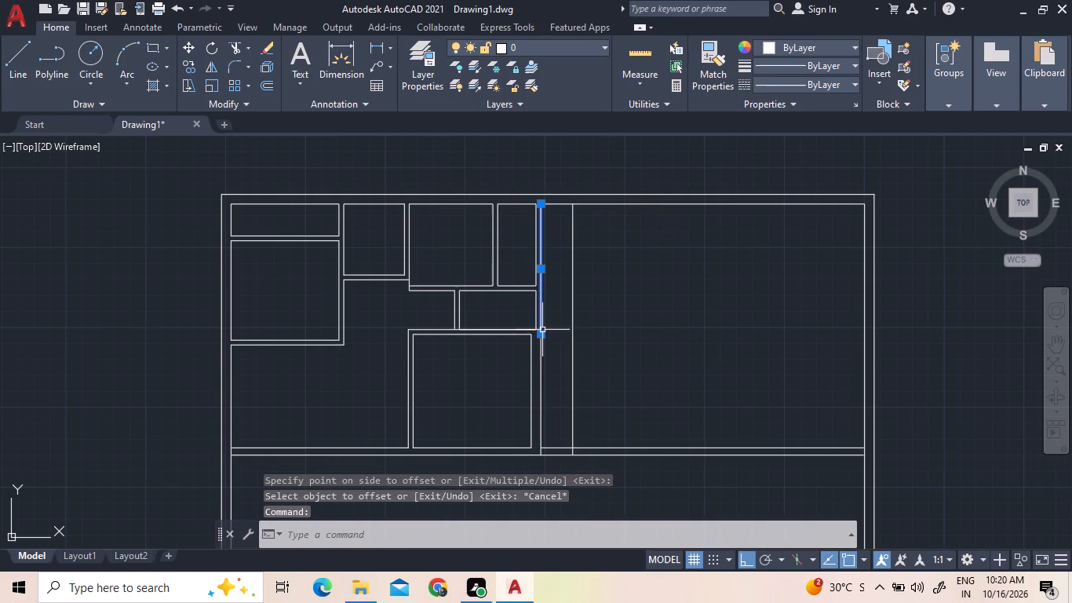
pyautogui.click(541, 349)
pyautogui.press('j')
pyautogui.press('space')
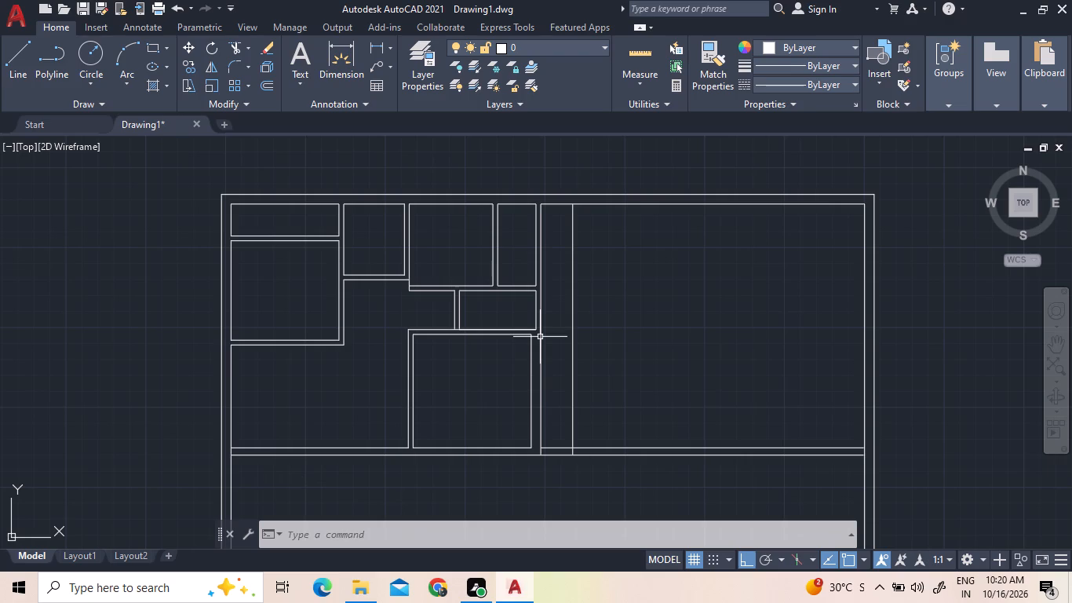
pyautogui.press('Escape')
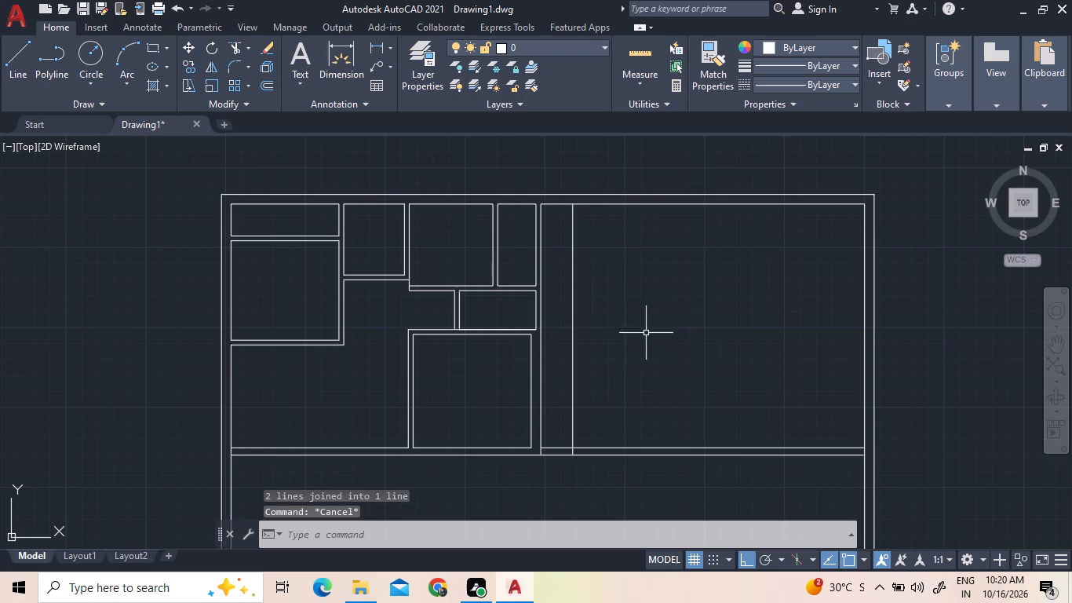
# Join the two segments of the offset vertical line inside the large area into one line.
pyautogui.click(577, 299)
pyautogui.click(554, 287)
pyautogui.click(616, 381)
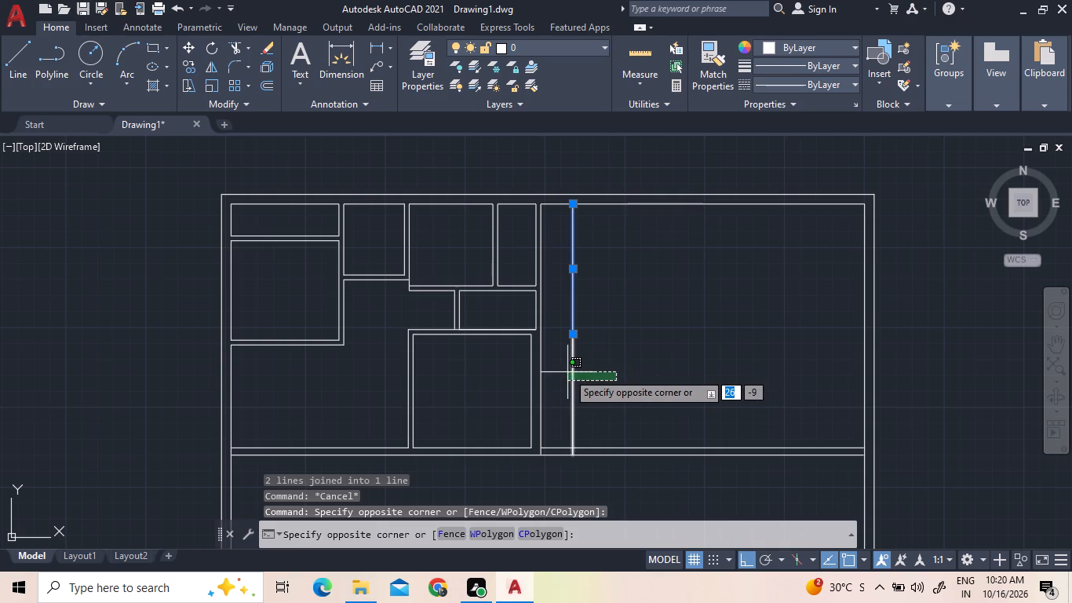
pyautogui.click(567, 371)
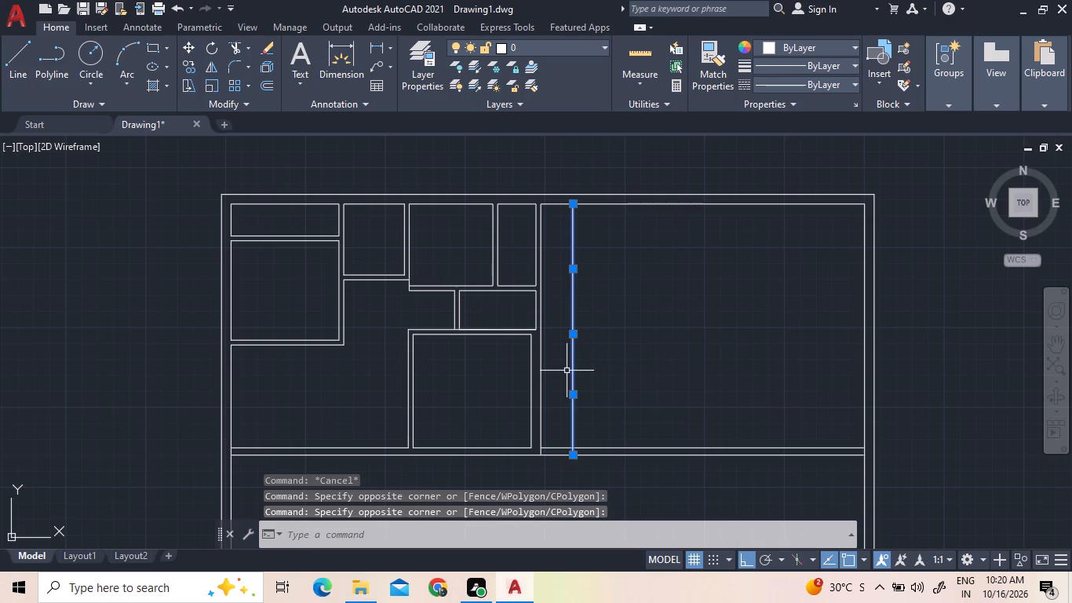
pyautogui.write('j')
pyautogui.press('space')
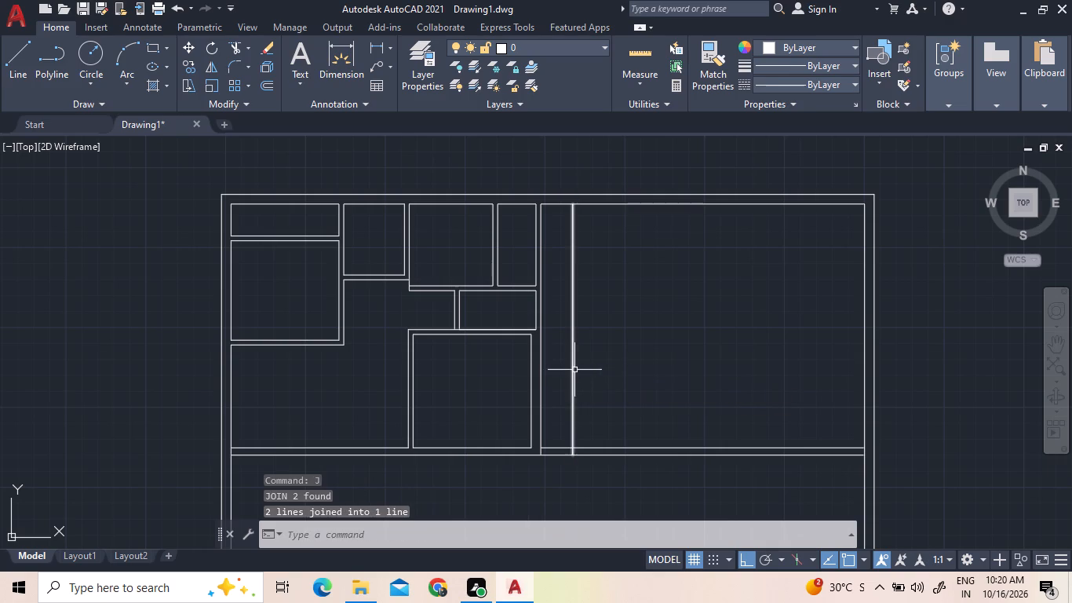
# Offset the joined vertical line by 1 further into the large right-hand area.
pyautogui.click(574, 370)
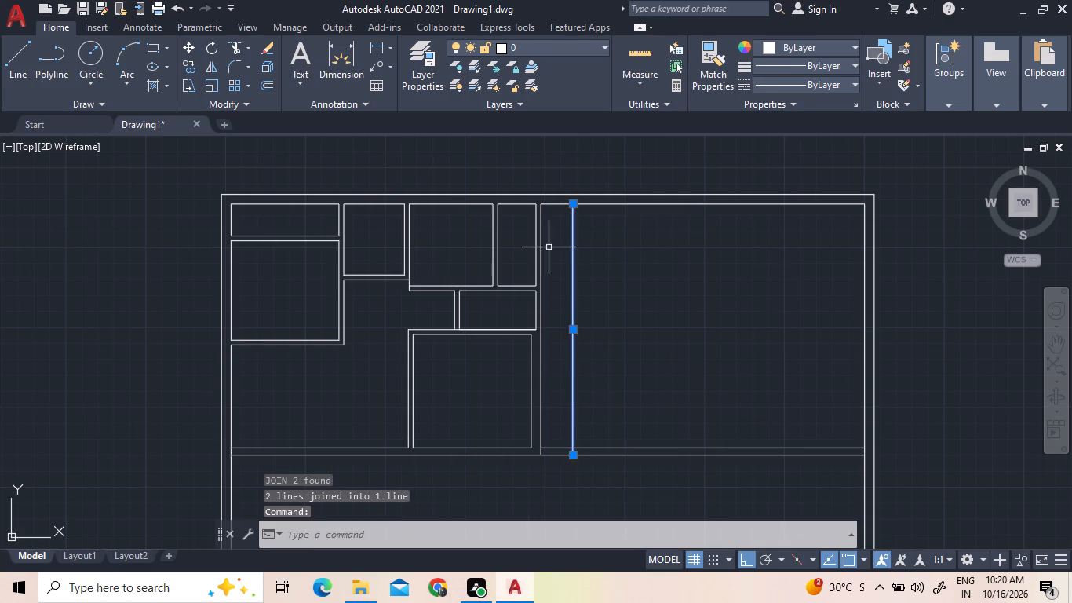
pyautogui.click(276, 88)
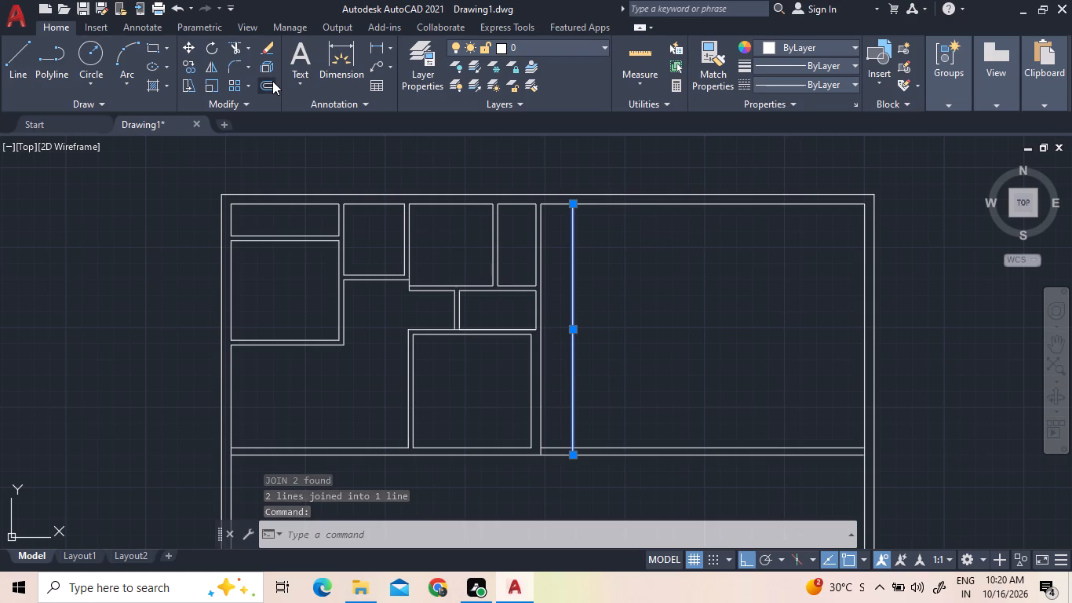
pyautogui.press('Escape')
pyautogui.click(270, 87)
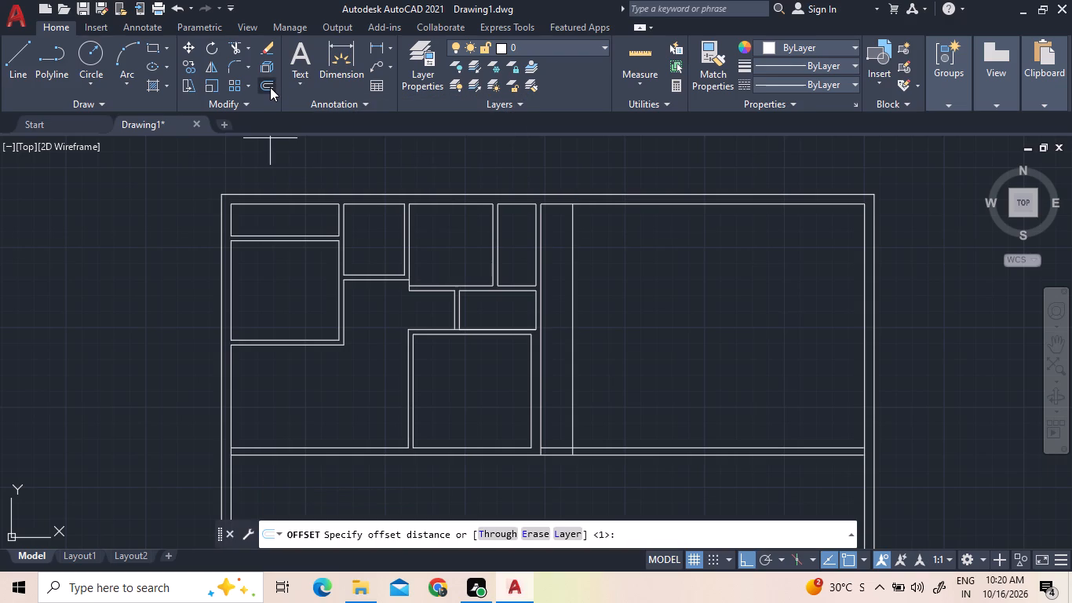
pyautogui.press('1')
pyautogui.press('Return')
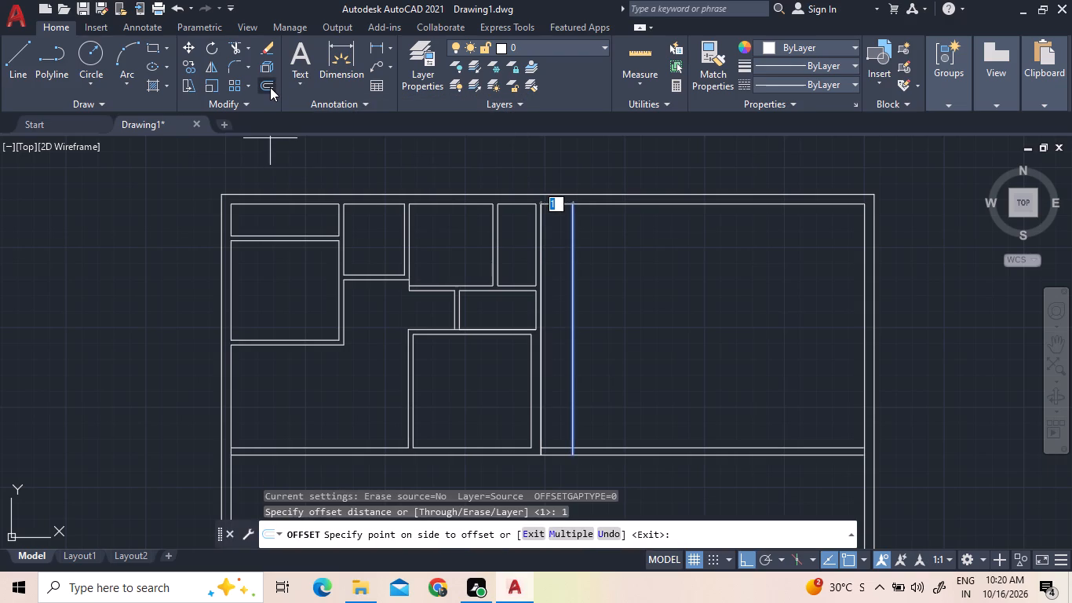
pyautogui.click(640, 274)
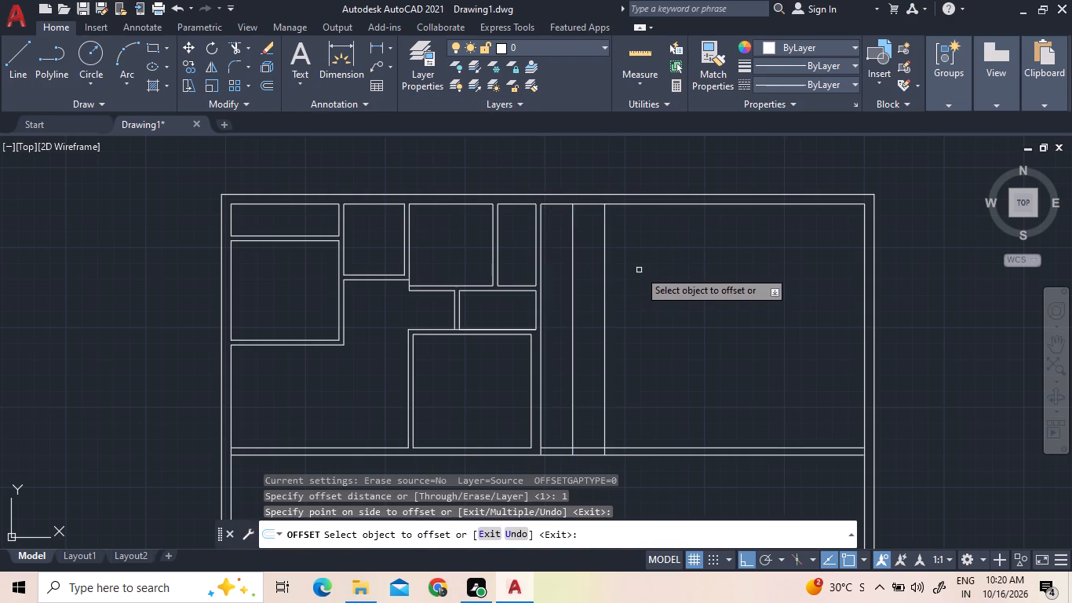
pyautogui.scroll(-1, 639, 270)
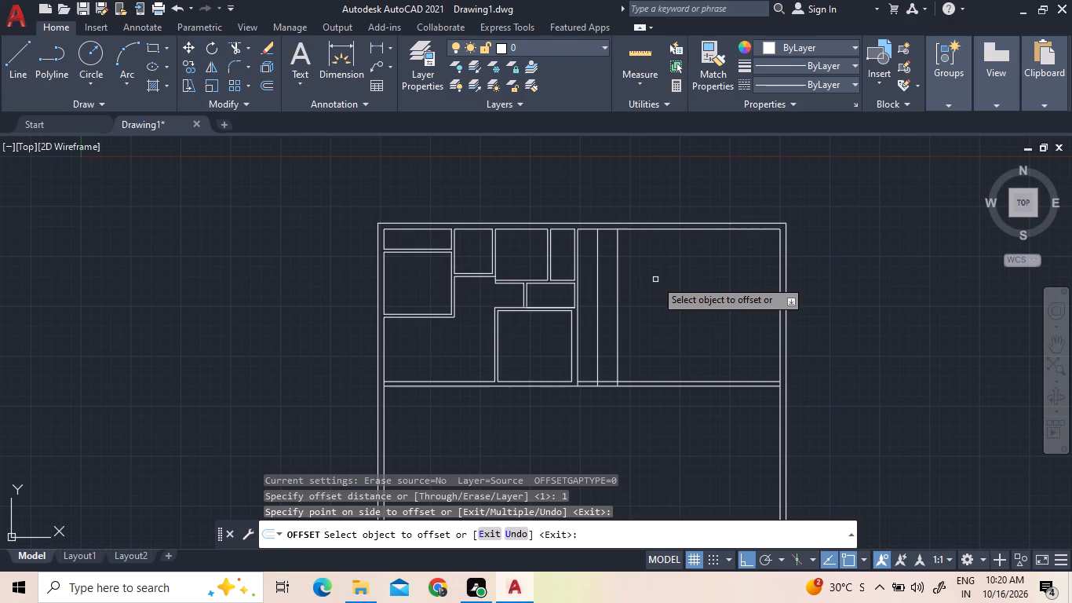
pyautogui.press('Escape')
# Trim the lower ends of the two offset vertical lines where they cross the bottom wall's thickness.
pyautogui.scroll(1, 635, 386)
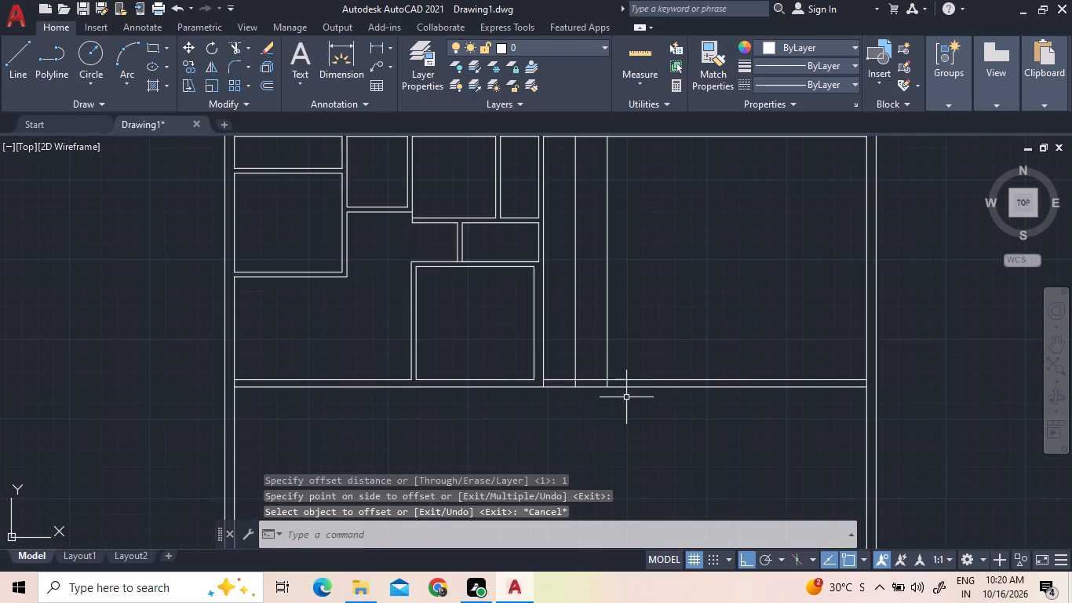
pyautogui.scroll(2, 626, 397)
pyautogui.press('t')
pyautogui.write('r')
pyautogui.press('space')
pyautogui.press('space')
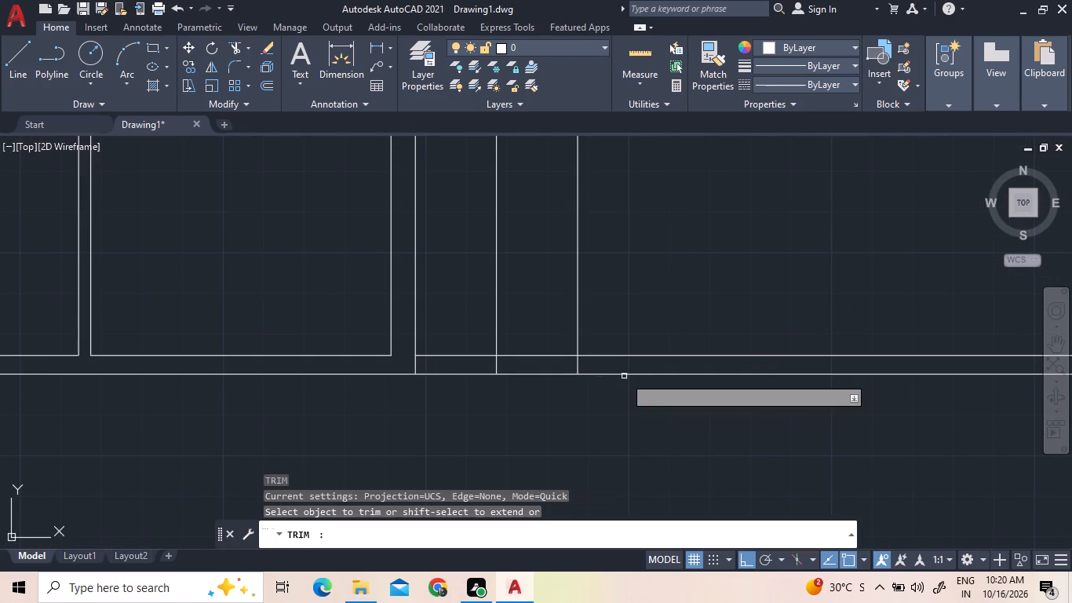
pyautogui.click(585, 359)
pyautogui.click(493, 362)
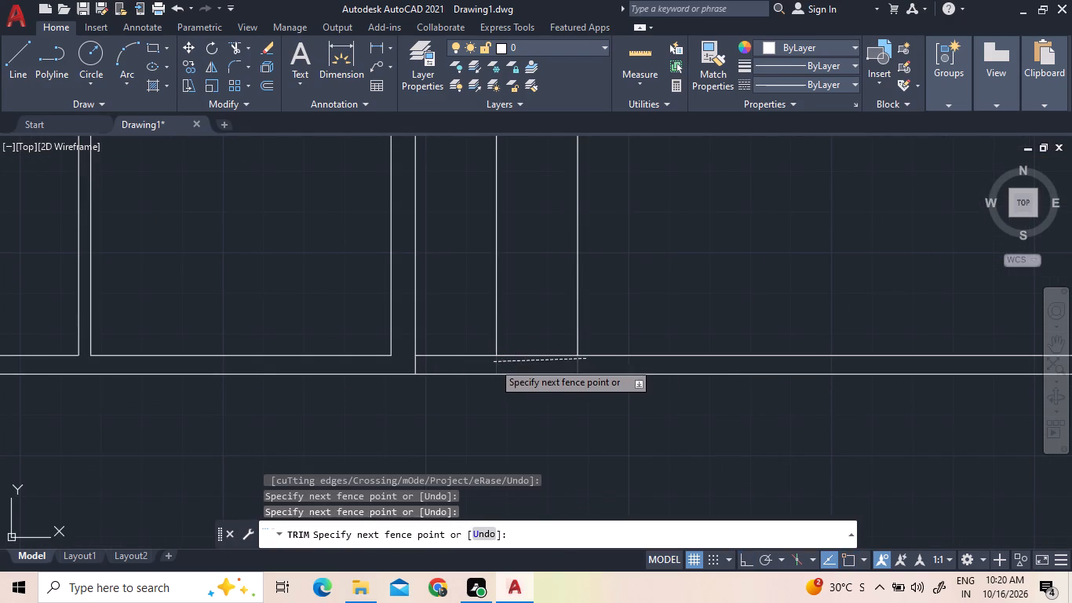
# Trim the inner top and bottom wall lines between the large area's original left boundary line and the farther offset line.
pyautogui.scroll(-3, 534, 374)
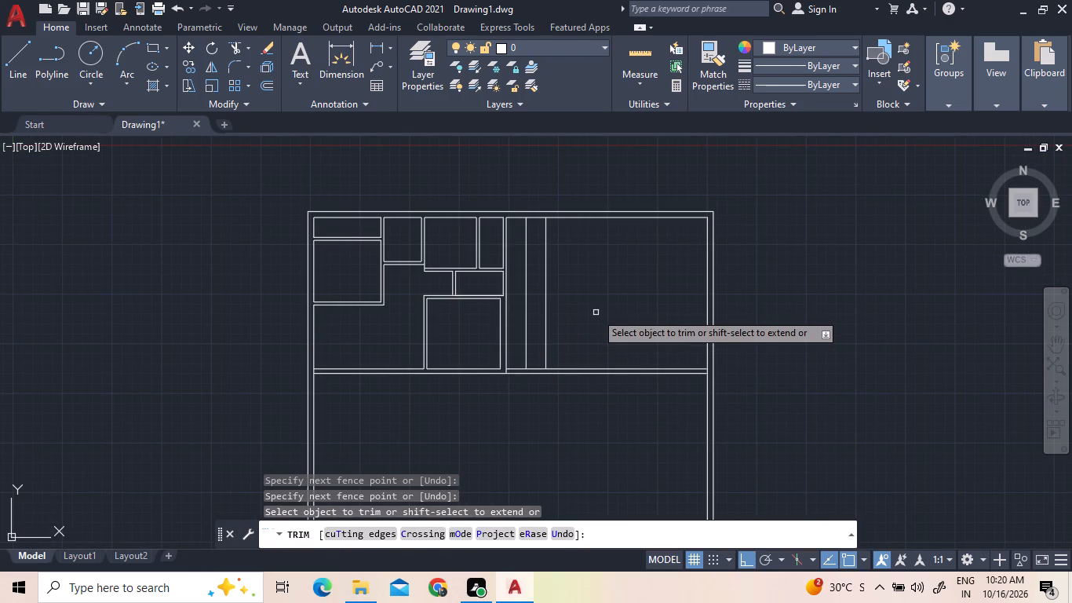
pyautogui.click(531, 217)
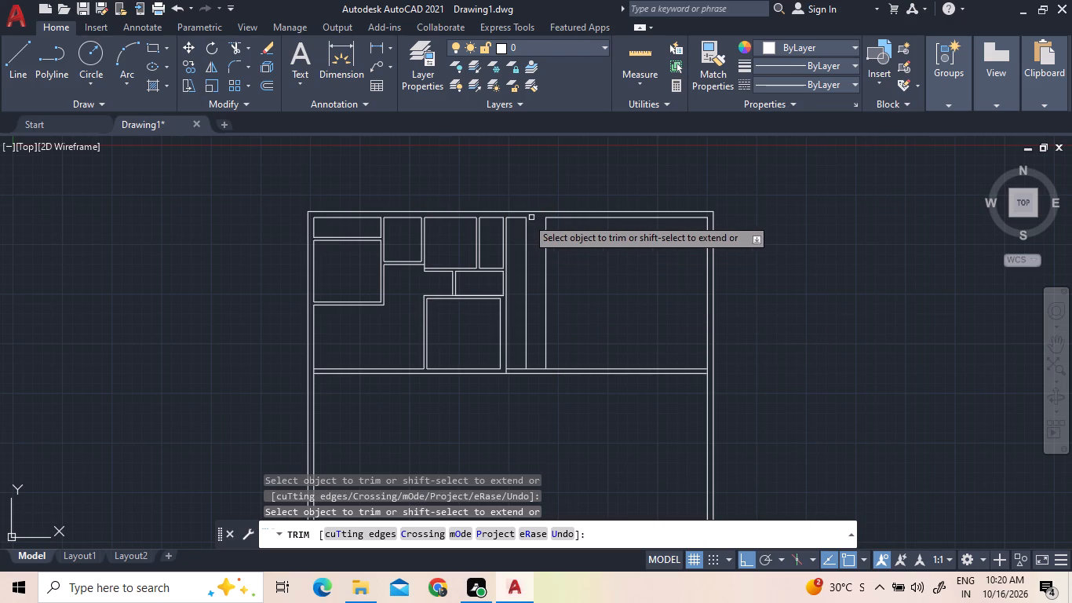
pyautogui.click(512, 217)
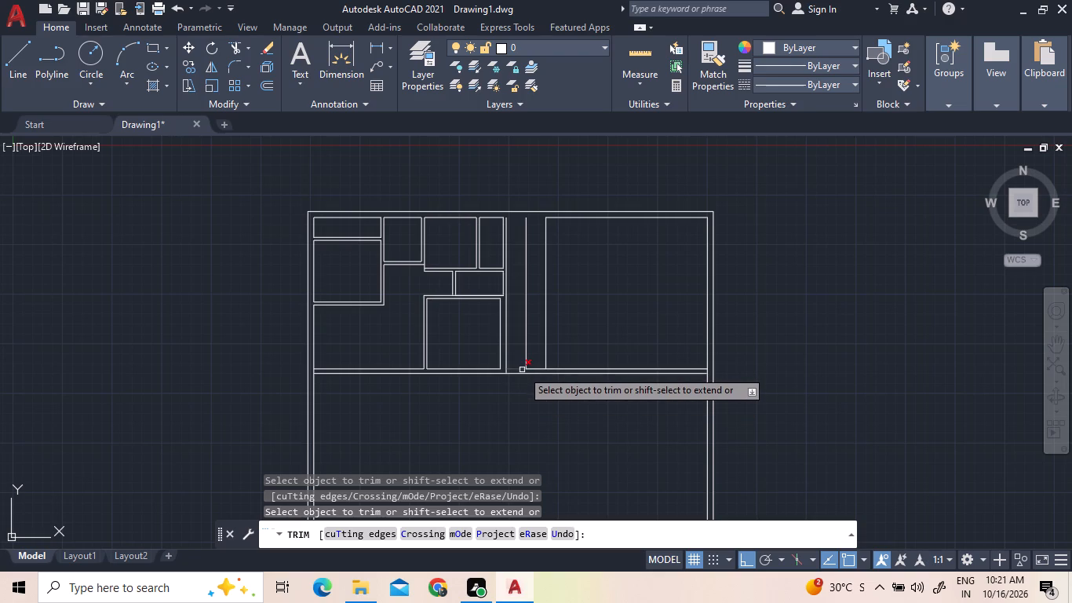
pyautogui.click(522, 370)
pyautogui.click(534, 370)
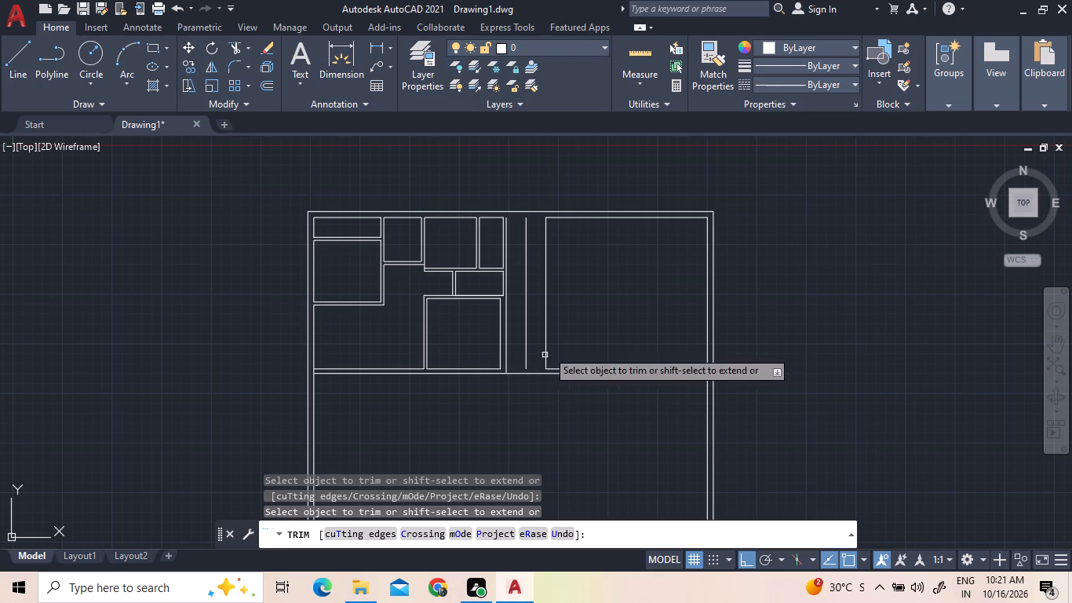
pyautogui.press('Escape')
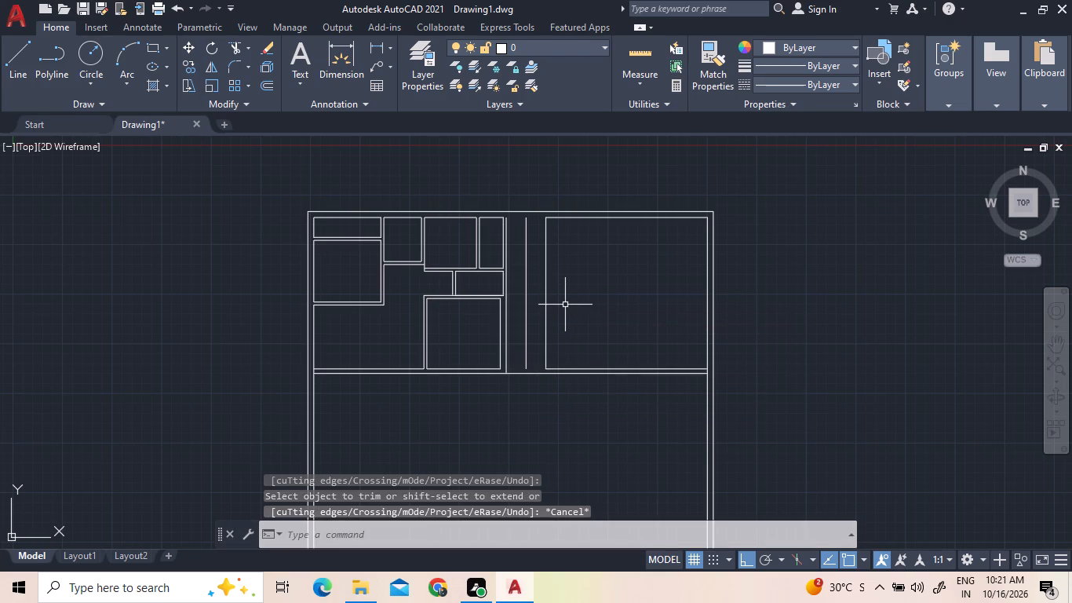
# Extend the farther offset line to the outer top and bottom wall lines, and the original left boundary line to the outer top wall line.
pyautogui.write('ex')
pyautogui.press('space')
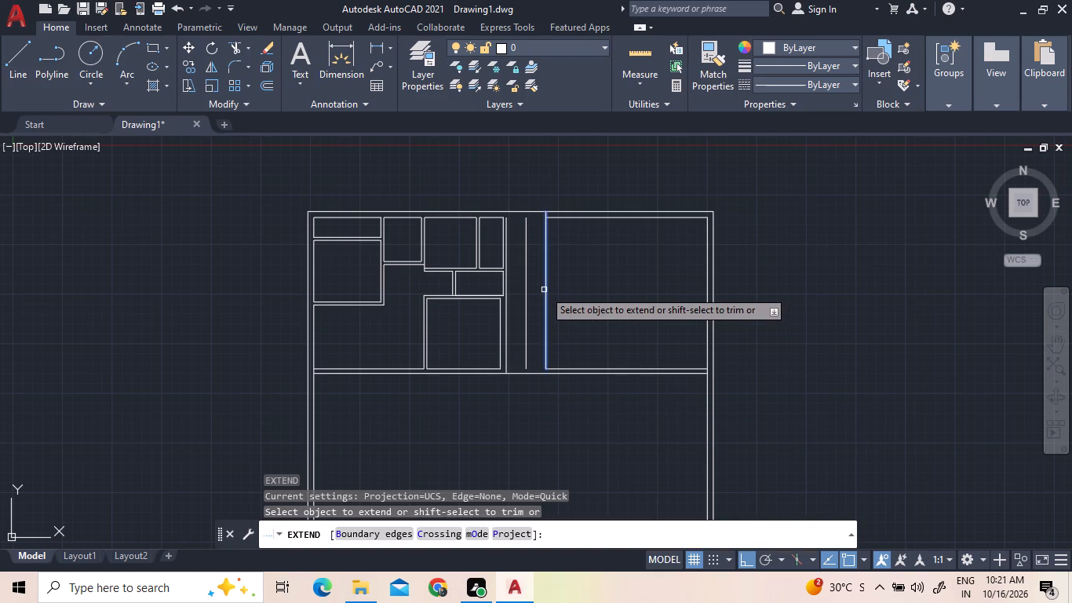
pyautogui.click(544, 290)
pyautogui.click(547, 307)
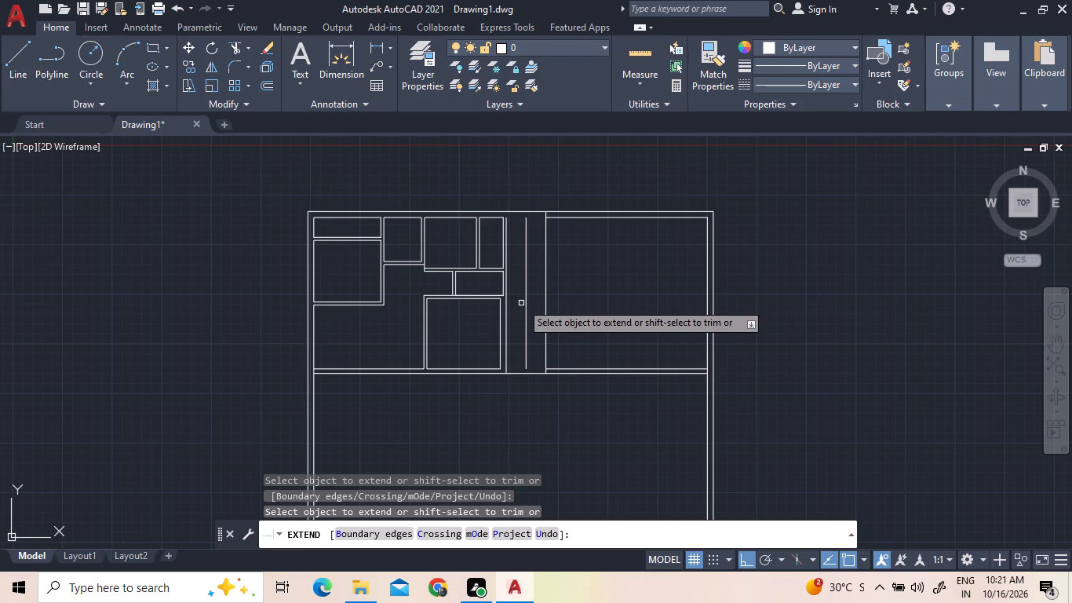
pyautogui.click(508, 296)
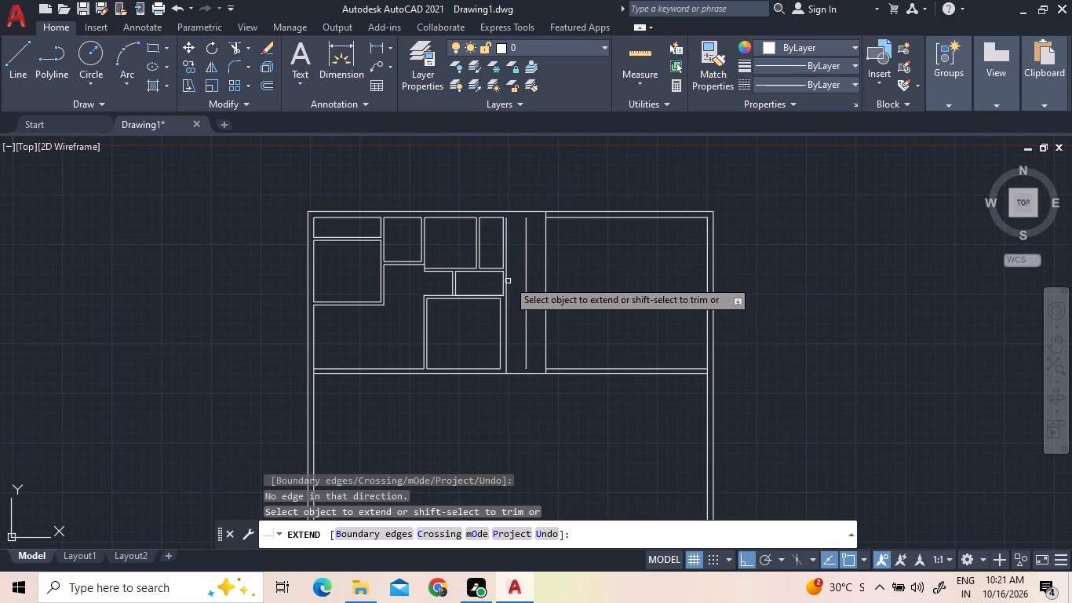
pyautogui.click(504, 235)
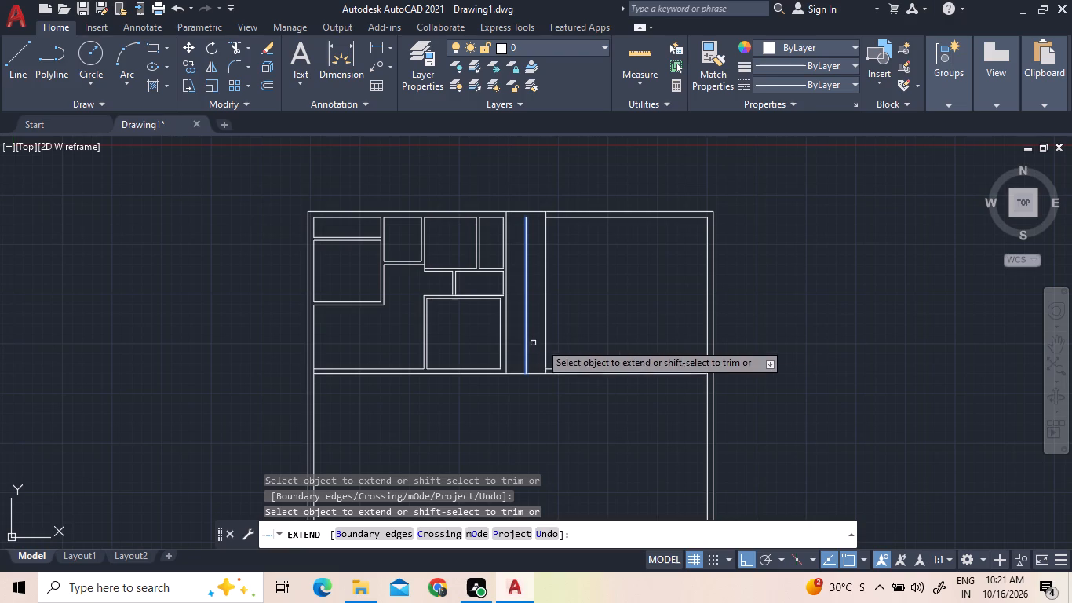
pyautogui.press('Escape')
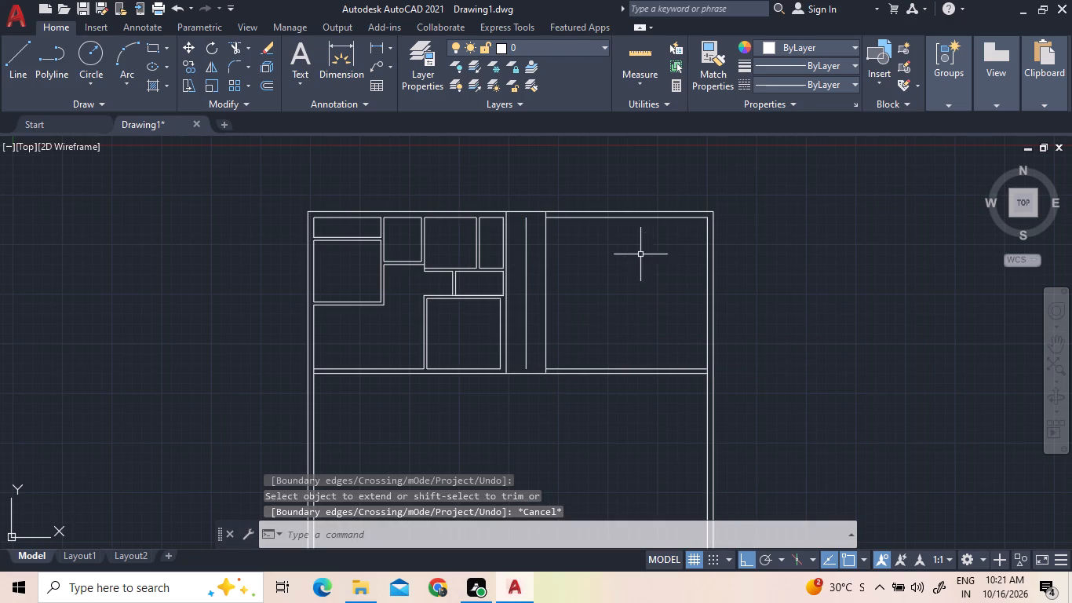
pyautogui.scroll(2, 738, 207)
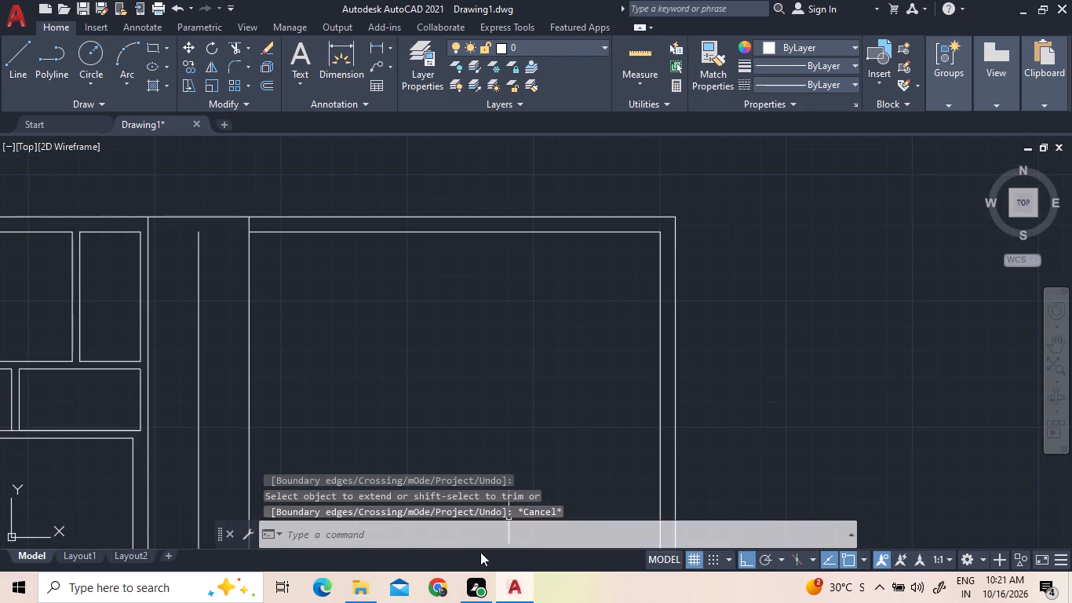
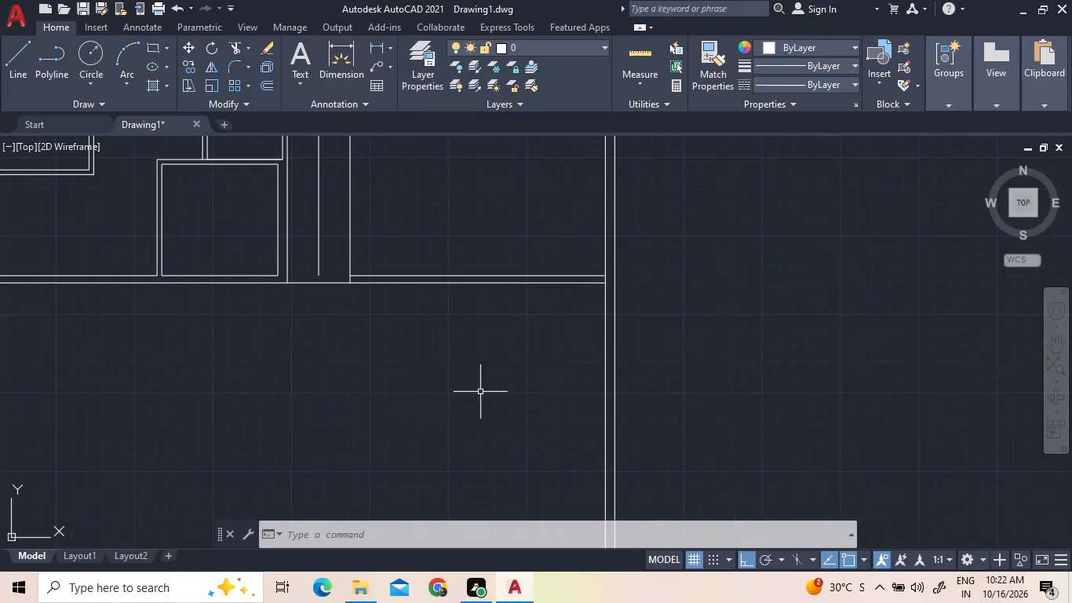
# Trim away the inner top, right and bottom wall lines enclosing the large right-hand area, keeping the outer lines.
pyautogui.scroll(-2, 474, 314)
pyautogui.scroll(3, 436, 180)
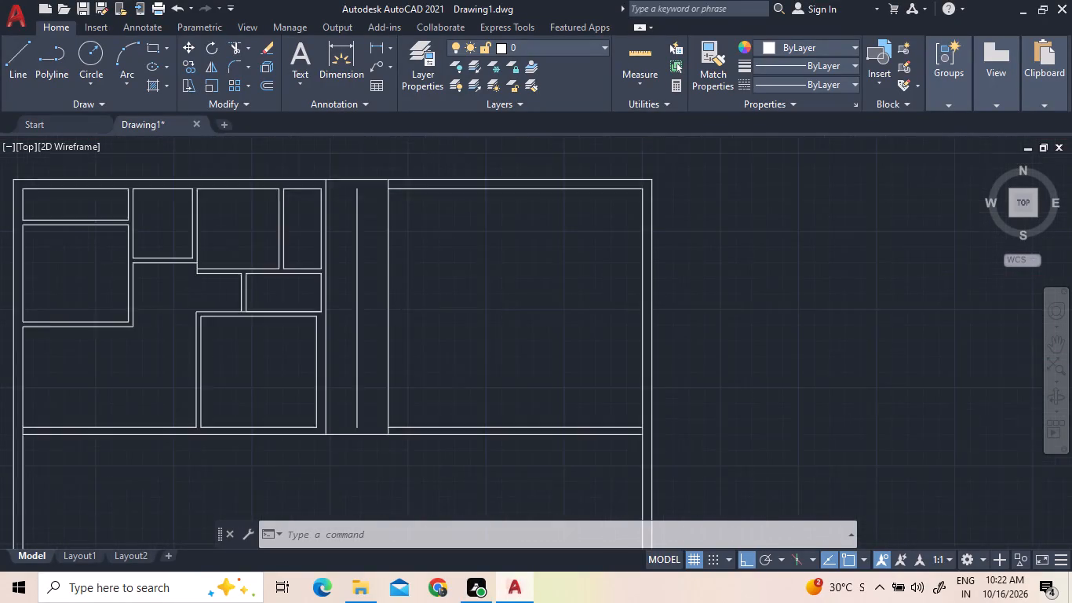
pyautogui.scroll(-1, 445, 236)
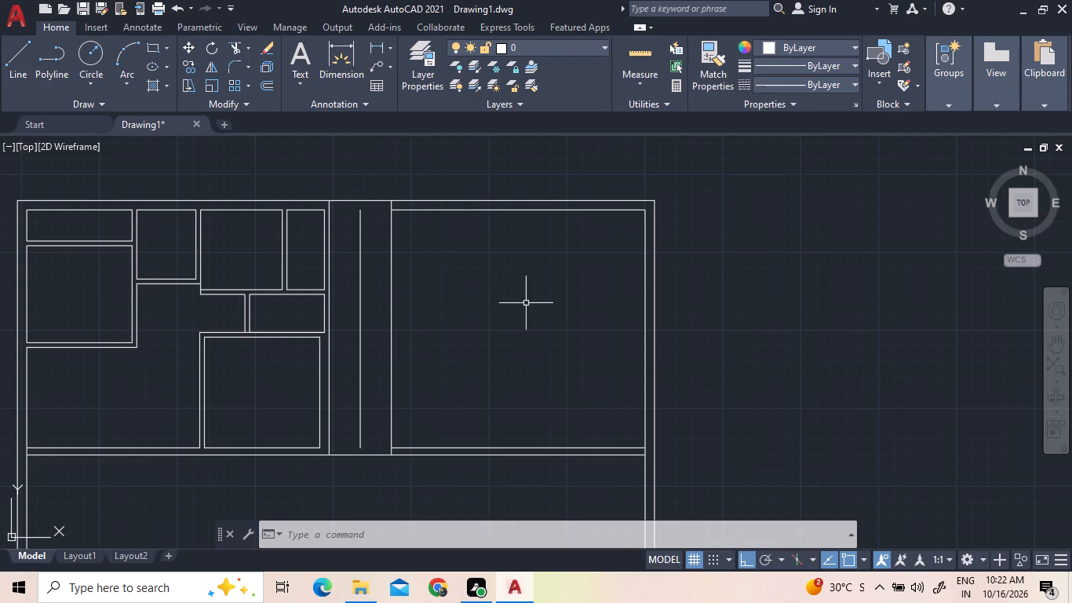
pyautogui.scroll(-1, 373, 327)
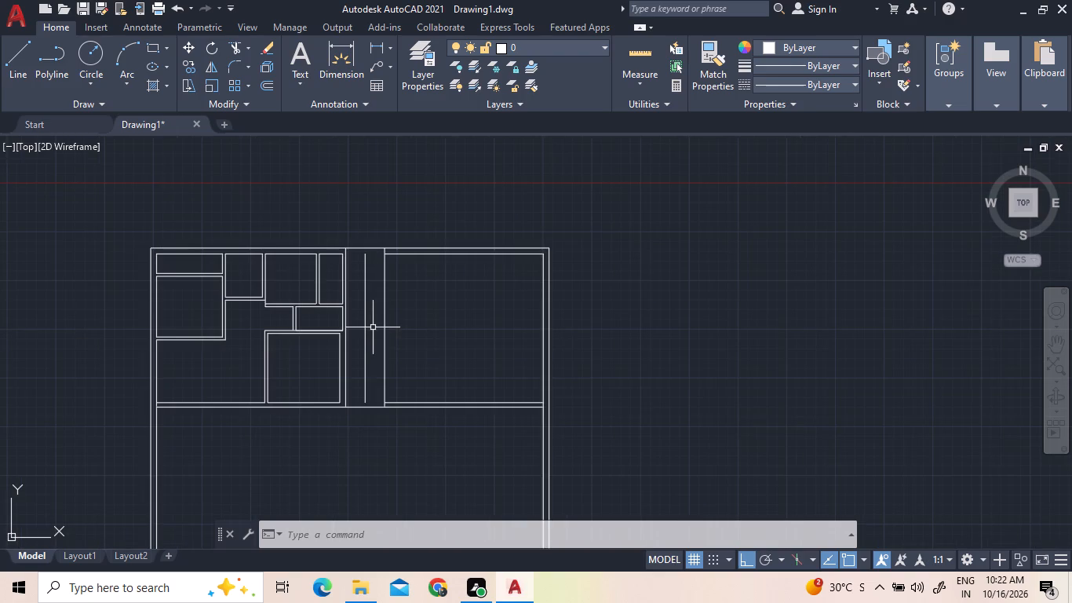
pyautogui.scroll(1, 171, 261)
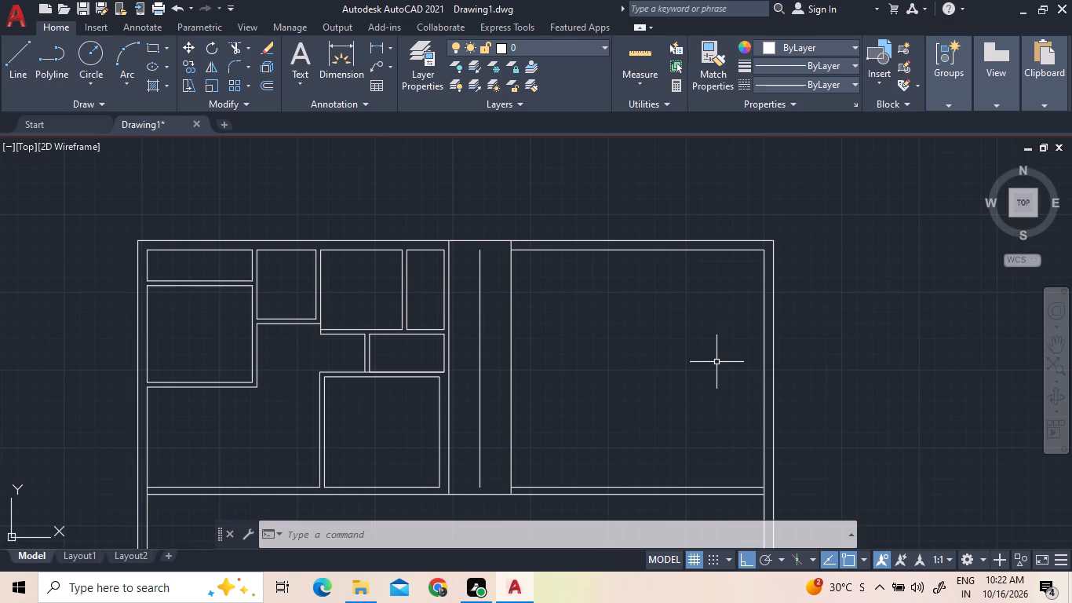
pyautogui.click(242, 47)
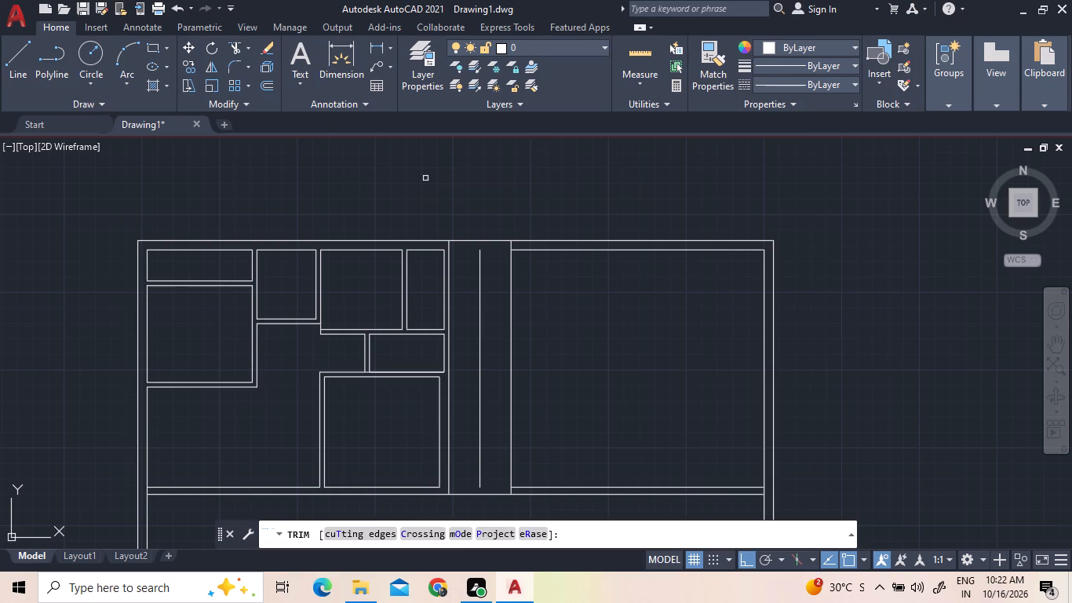
pyautogui.doubleClick(763, 489)
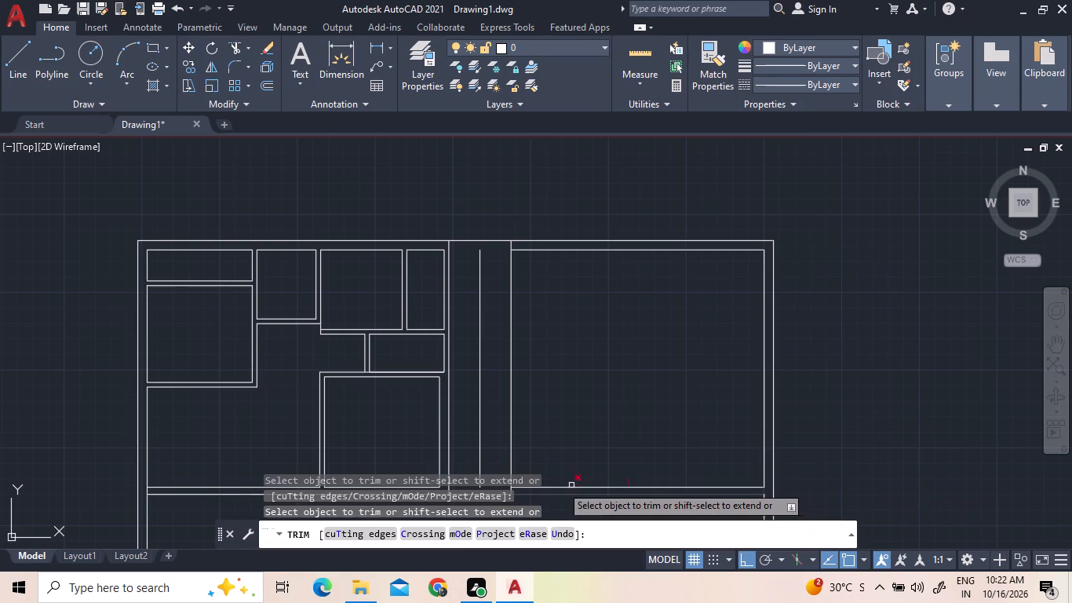
pyautogui.scroll(-2, 562, 435)
pyautogui.scroll(2, 540, 476)
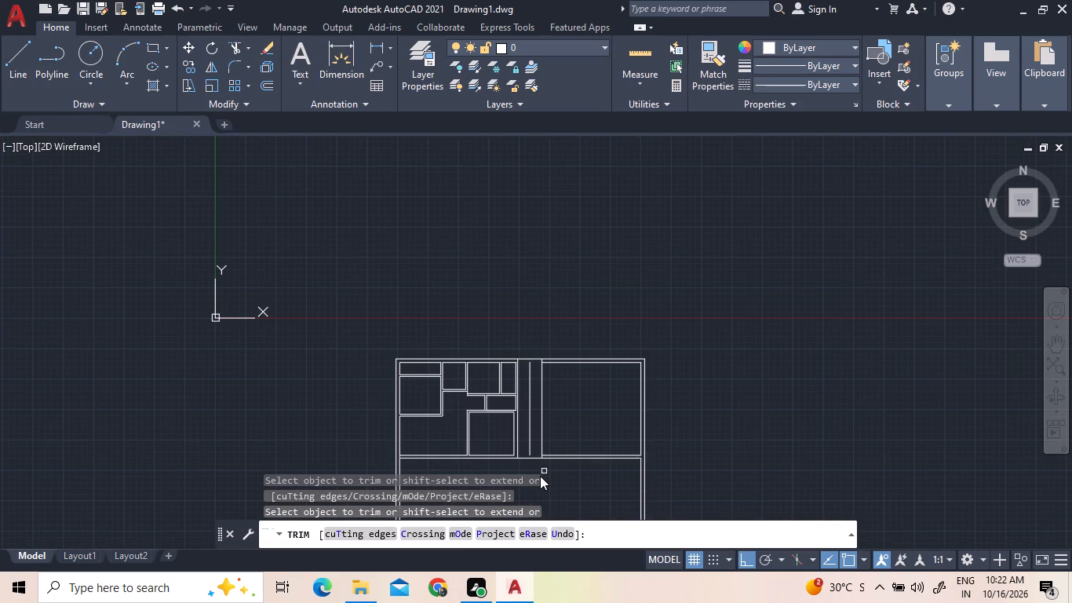
pyautogui.scroll(2, 543, 459)
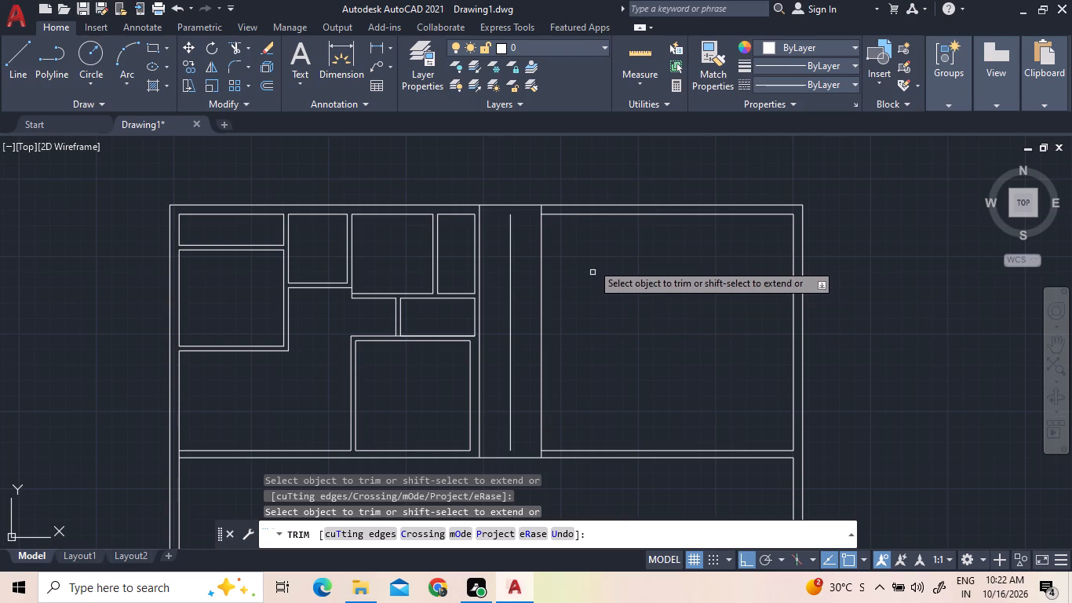
pyautogui.click(587, 216)
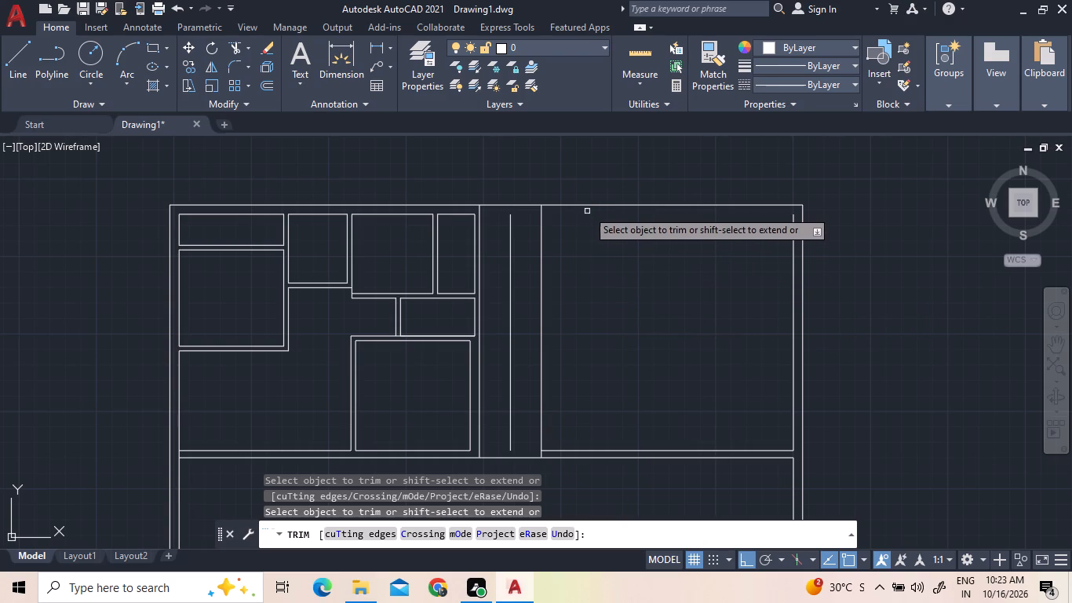
pyautogui.doubleClick(791, 240)
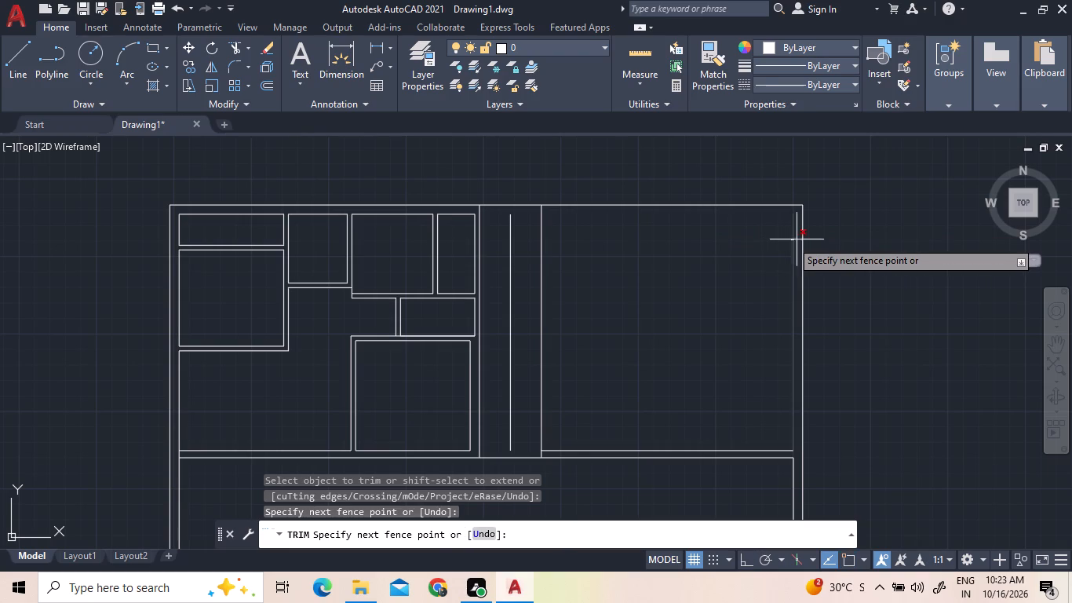
pyautogui.click(798, 240)
pyautogui.click(704, 451)
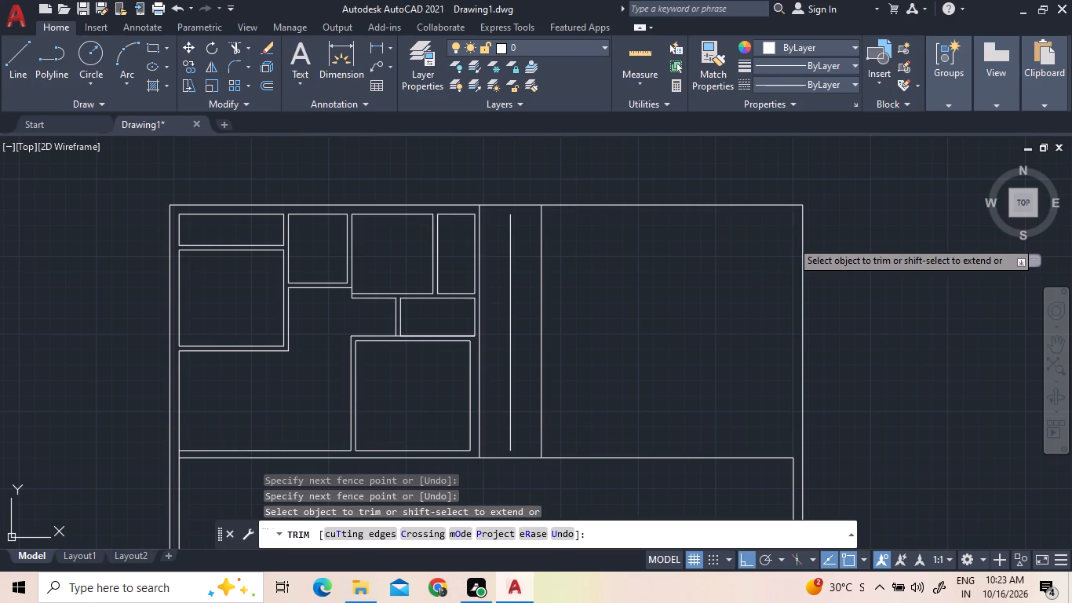
pyautogui.rightClick(683, 407)
pyautogui.click(739, 187)
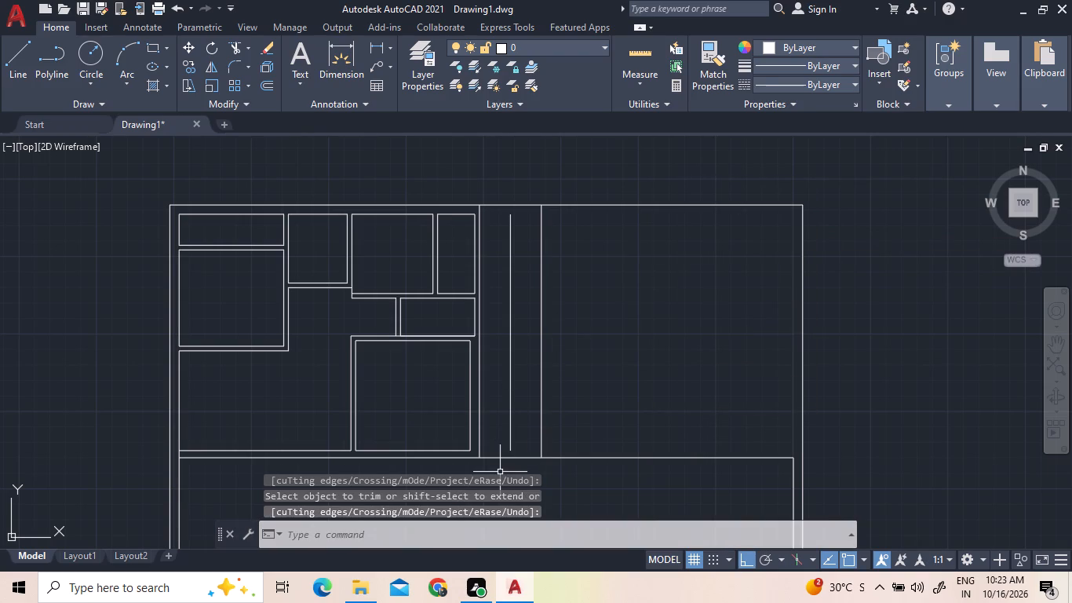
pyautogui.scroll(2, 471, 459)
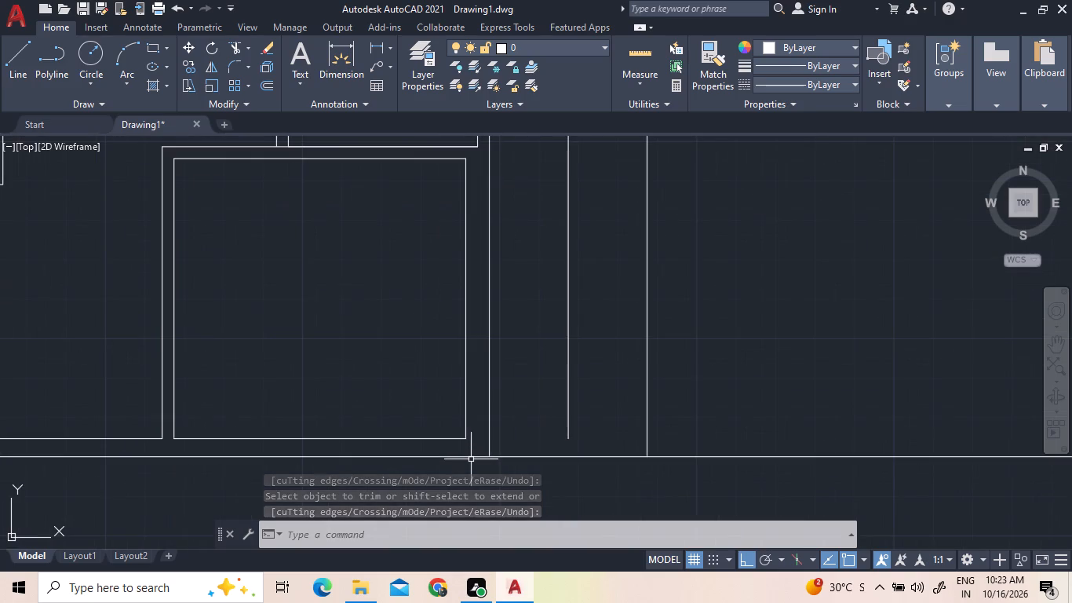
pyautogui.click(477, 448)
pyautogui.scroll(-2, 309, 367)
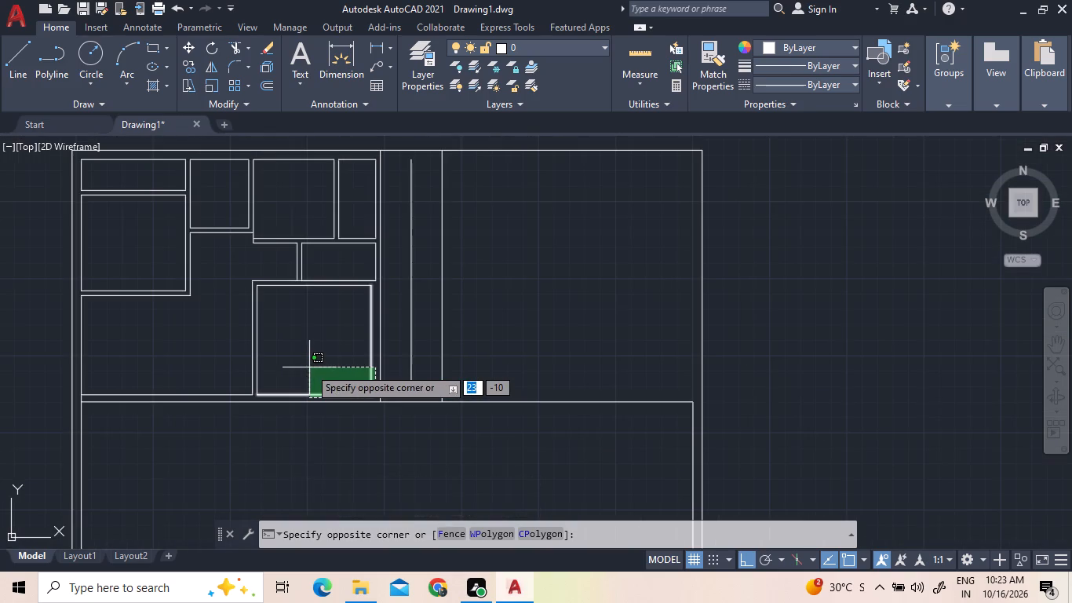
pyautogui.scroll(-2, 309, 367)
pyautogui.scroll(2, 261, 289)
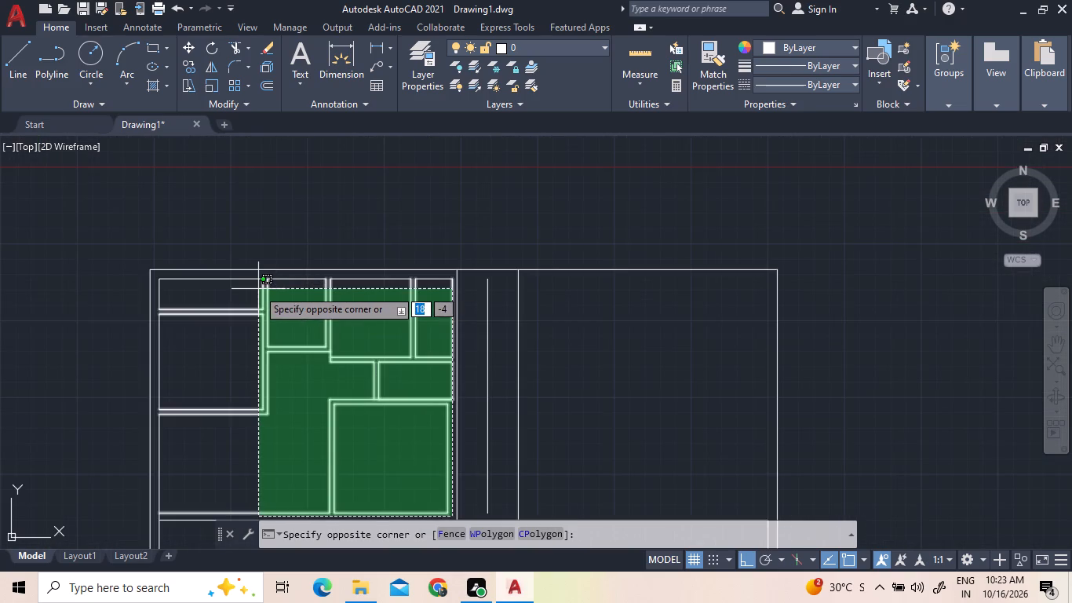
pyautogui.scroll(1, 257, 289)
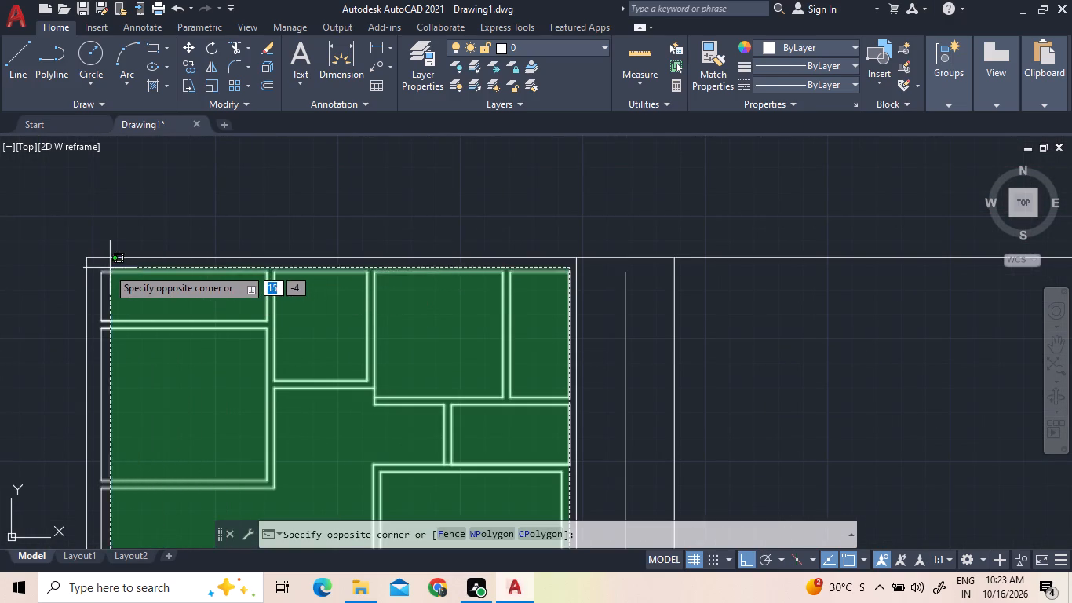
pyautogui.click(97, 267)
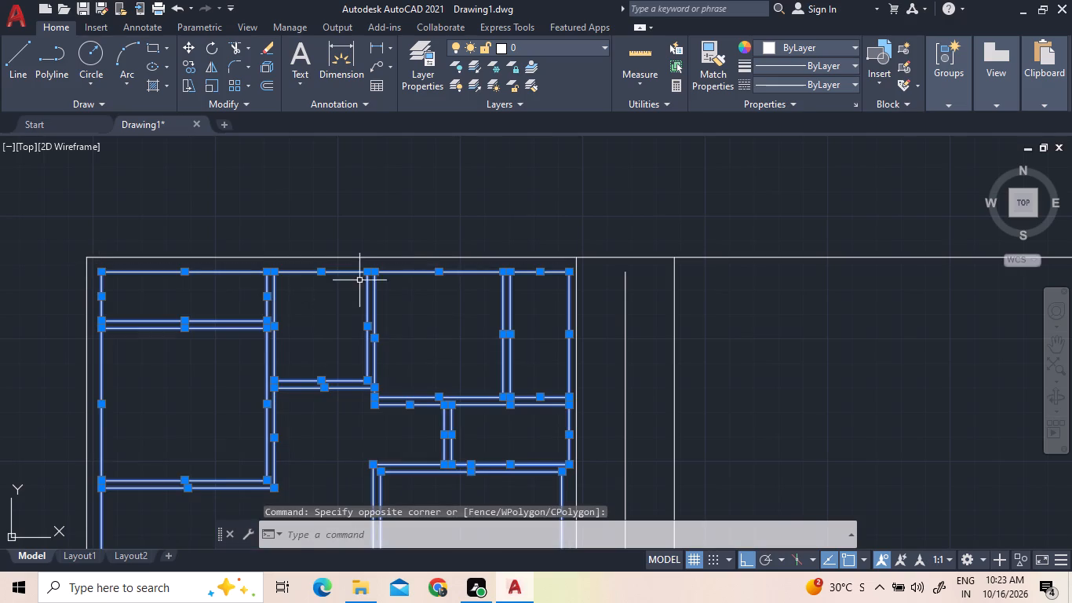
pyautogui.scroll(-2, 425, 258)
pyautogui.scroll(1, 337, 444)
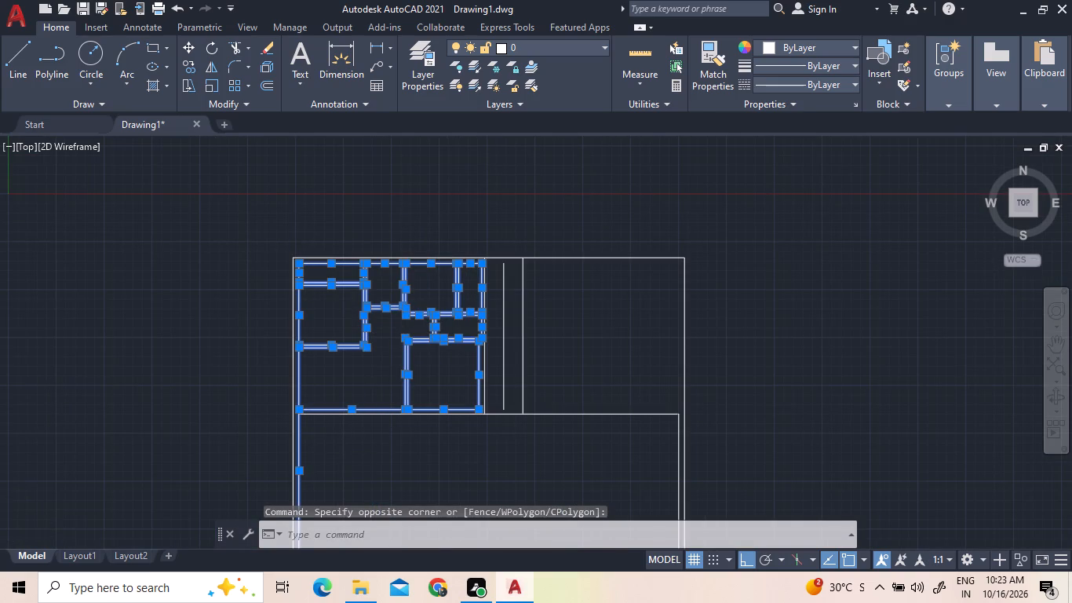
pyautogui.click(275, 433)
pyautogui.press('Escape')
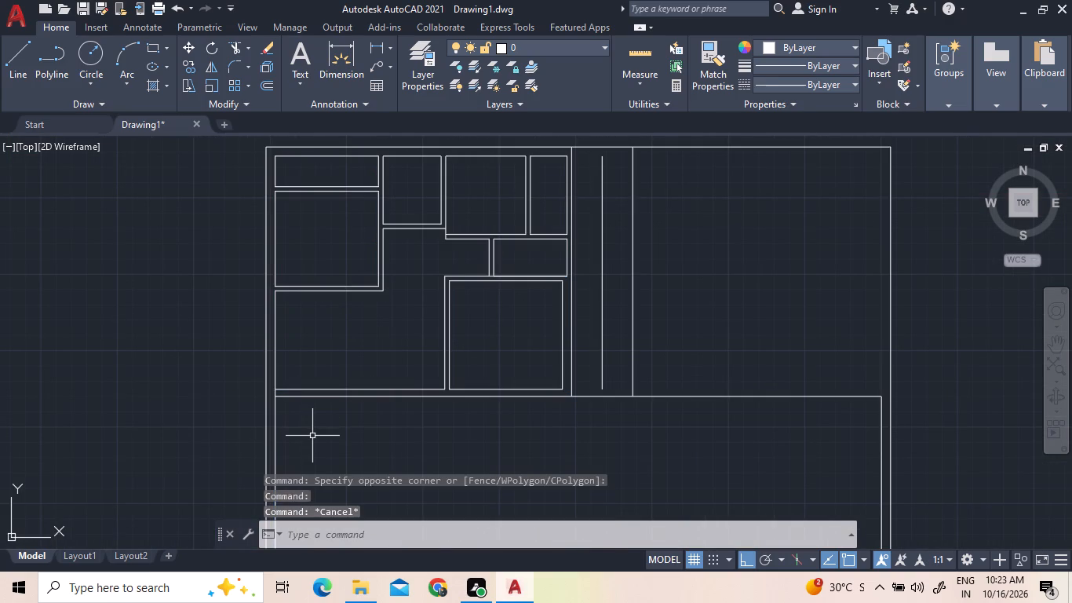
# Trim the left wall's inner line where it crosses the bottom wall's thickness below the lower-left room.
pyautogui.scroll(3, 274, 383)
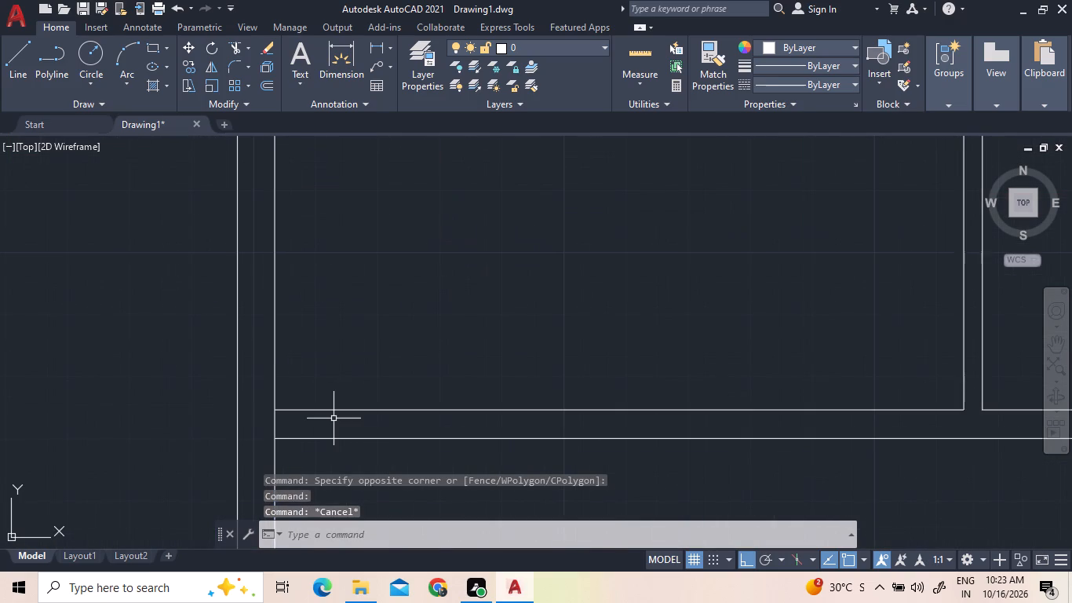
pyautogui.click(231, 50)
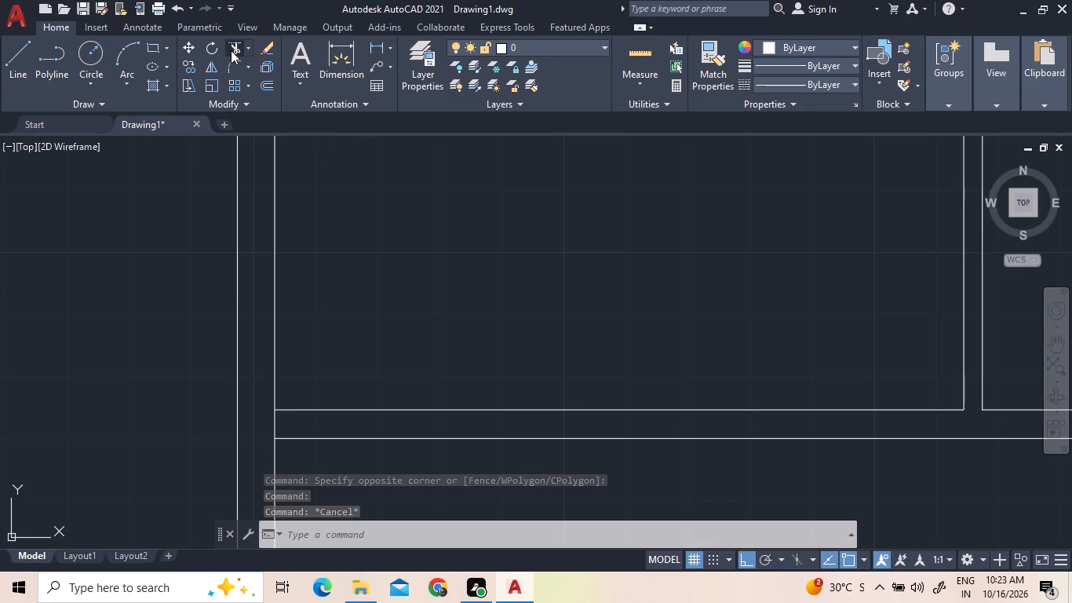
pyautogui.click(278, 425)
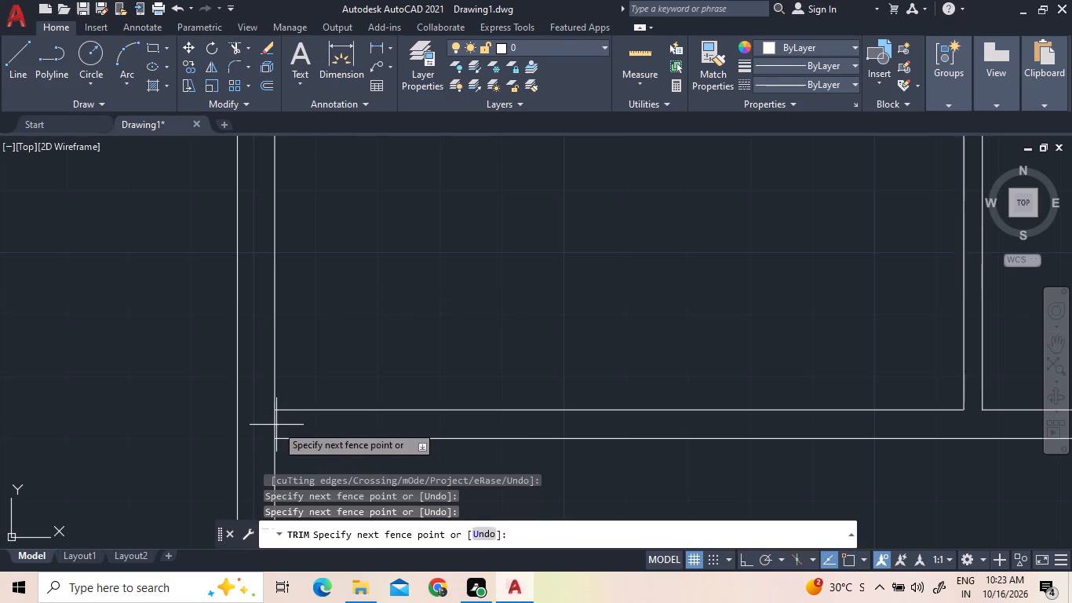
pyautogui.click(272, 422)
pyautogui.scroll(-3, 369, 409)
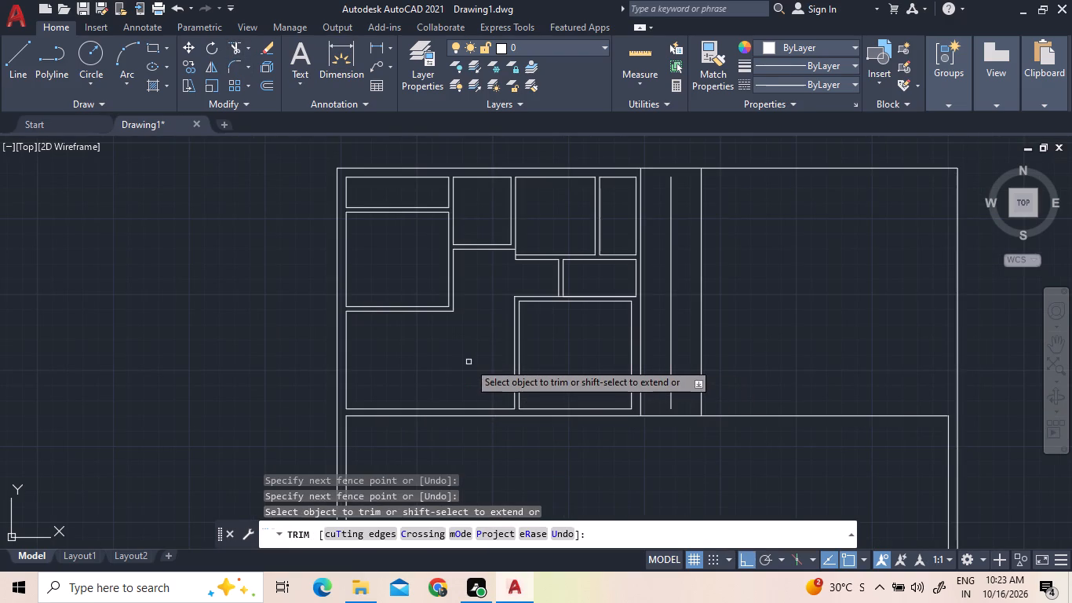
pyautogui.press('Escape')
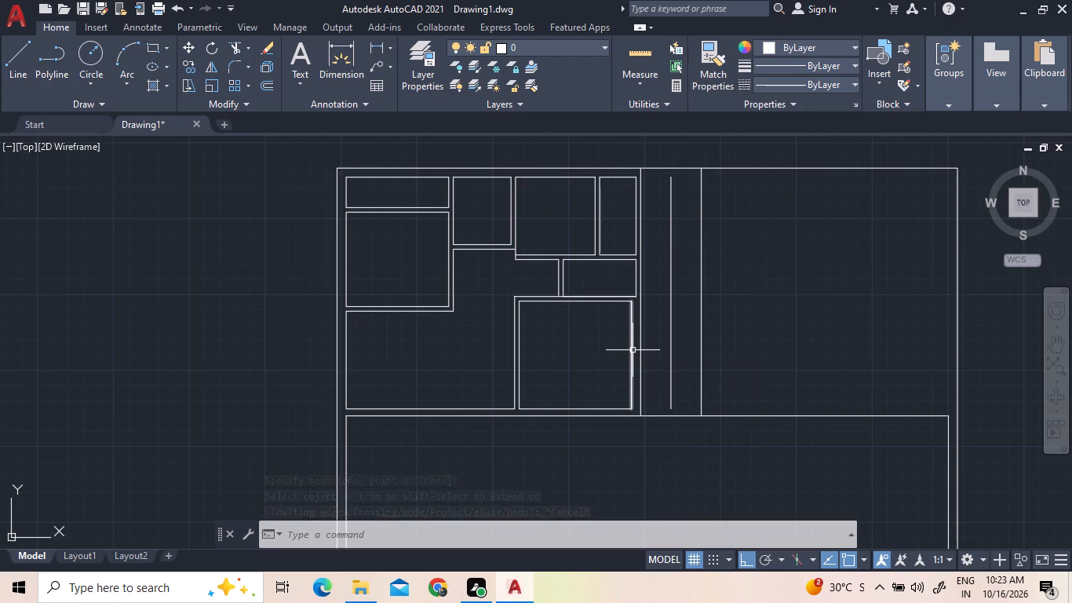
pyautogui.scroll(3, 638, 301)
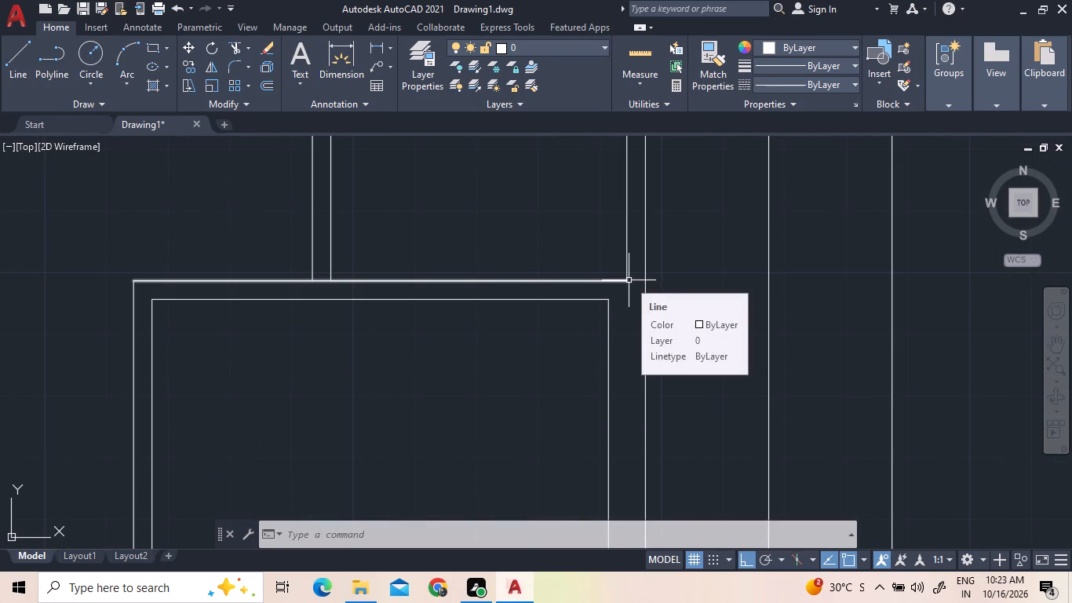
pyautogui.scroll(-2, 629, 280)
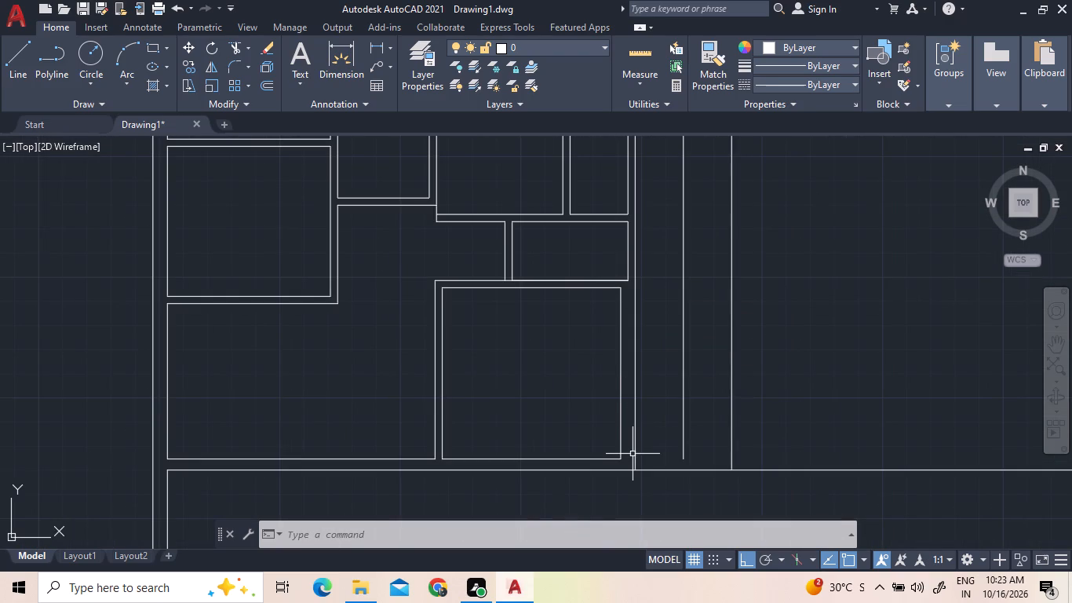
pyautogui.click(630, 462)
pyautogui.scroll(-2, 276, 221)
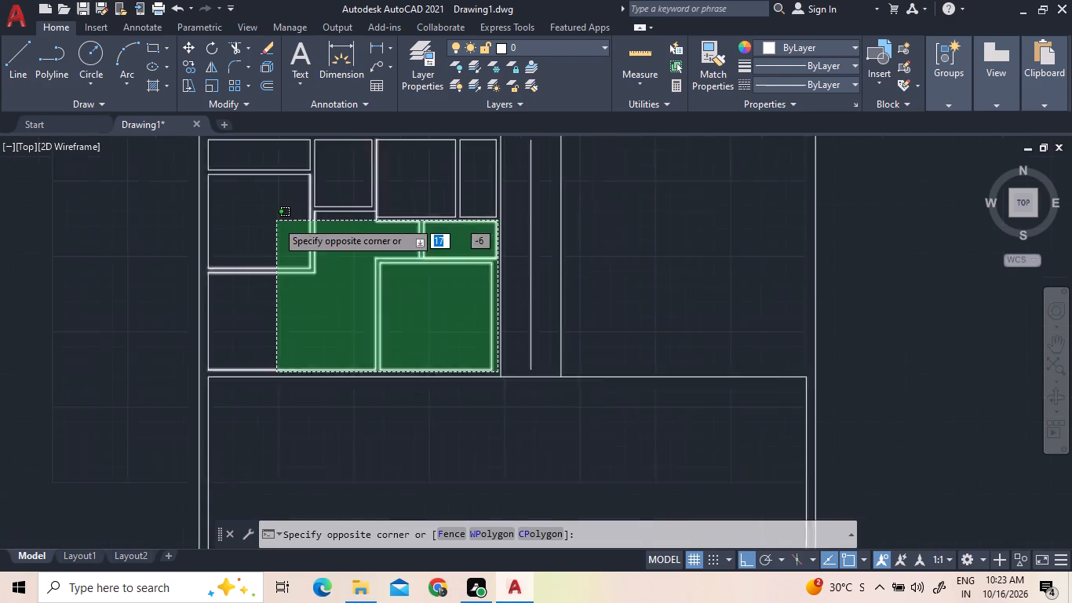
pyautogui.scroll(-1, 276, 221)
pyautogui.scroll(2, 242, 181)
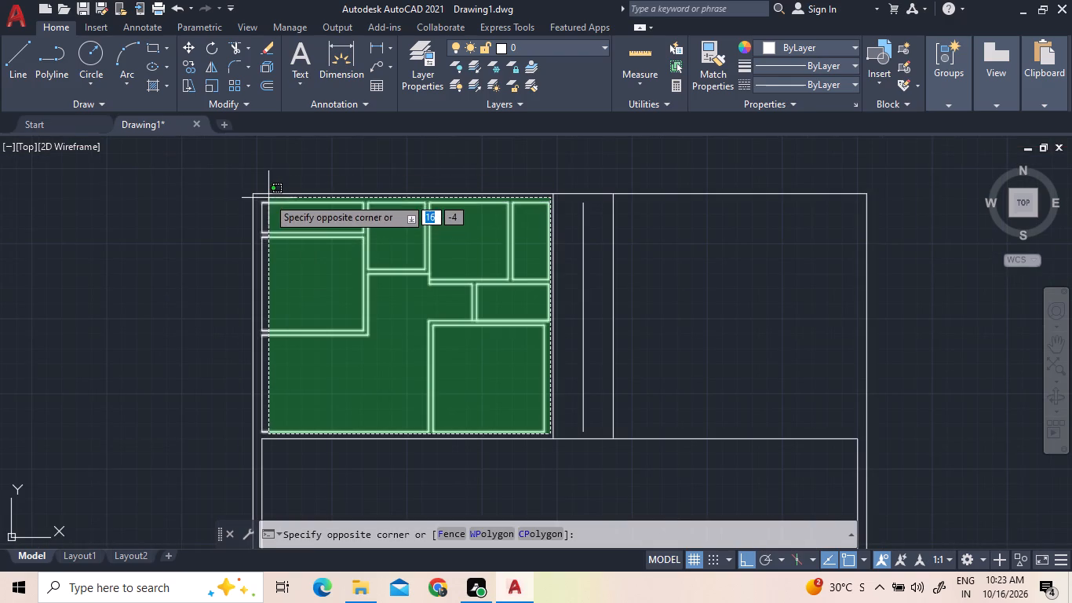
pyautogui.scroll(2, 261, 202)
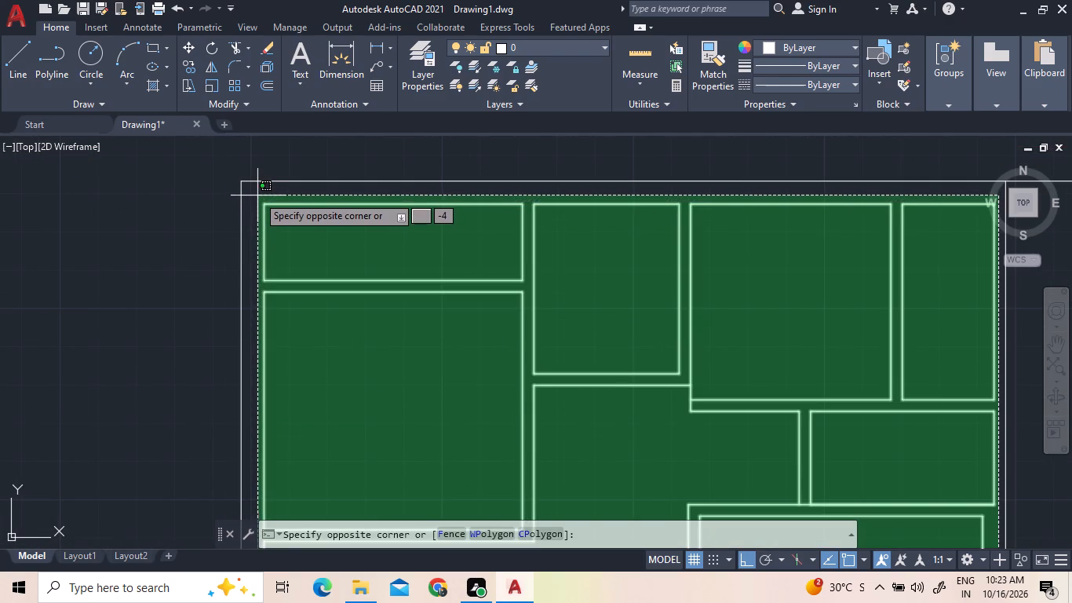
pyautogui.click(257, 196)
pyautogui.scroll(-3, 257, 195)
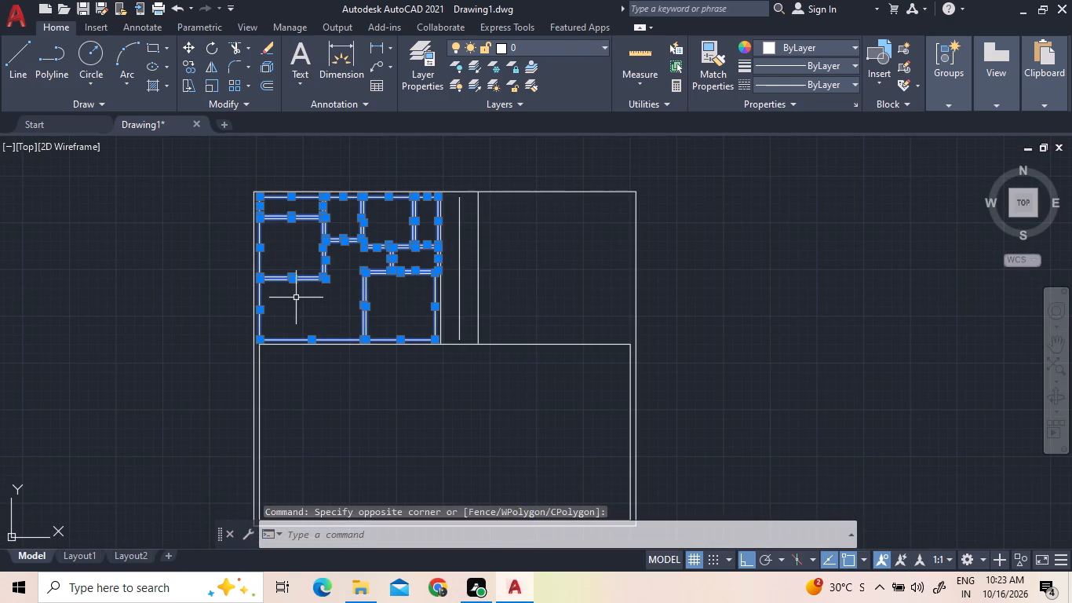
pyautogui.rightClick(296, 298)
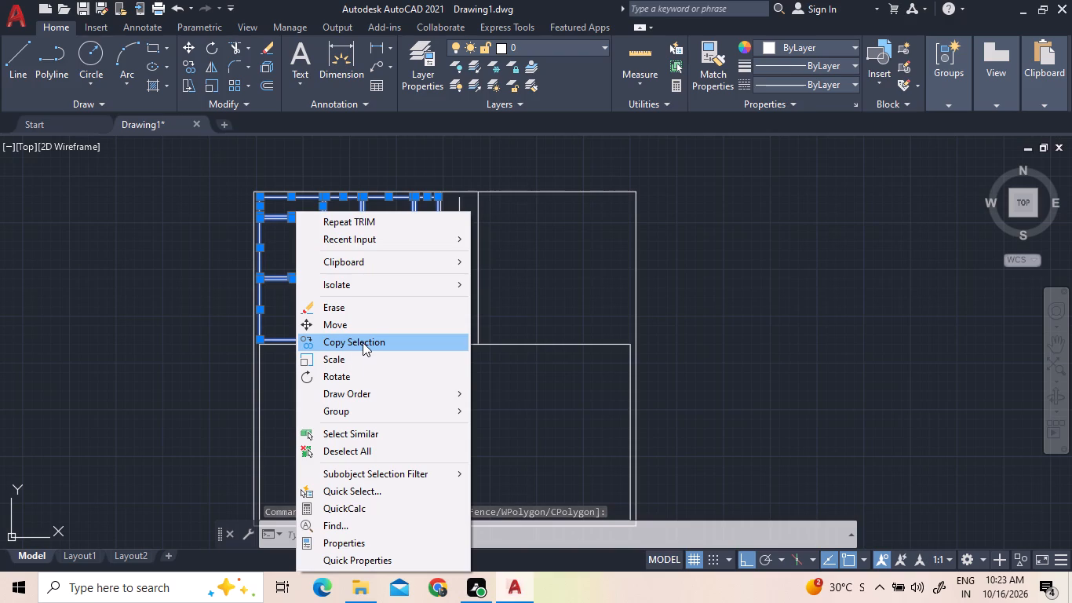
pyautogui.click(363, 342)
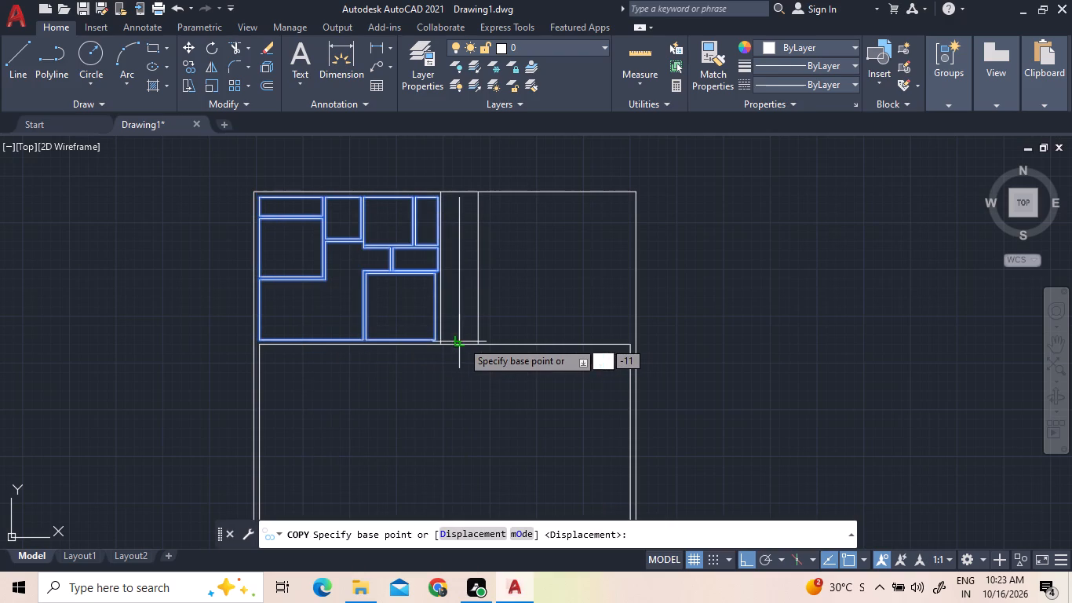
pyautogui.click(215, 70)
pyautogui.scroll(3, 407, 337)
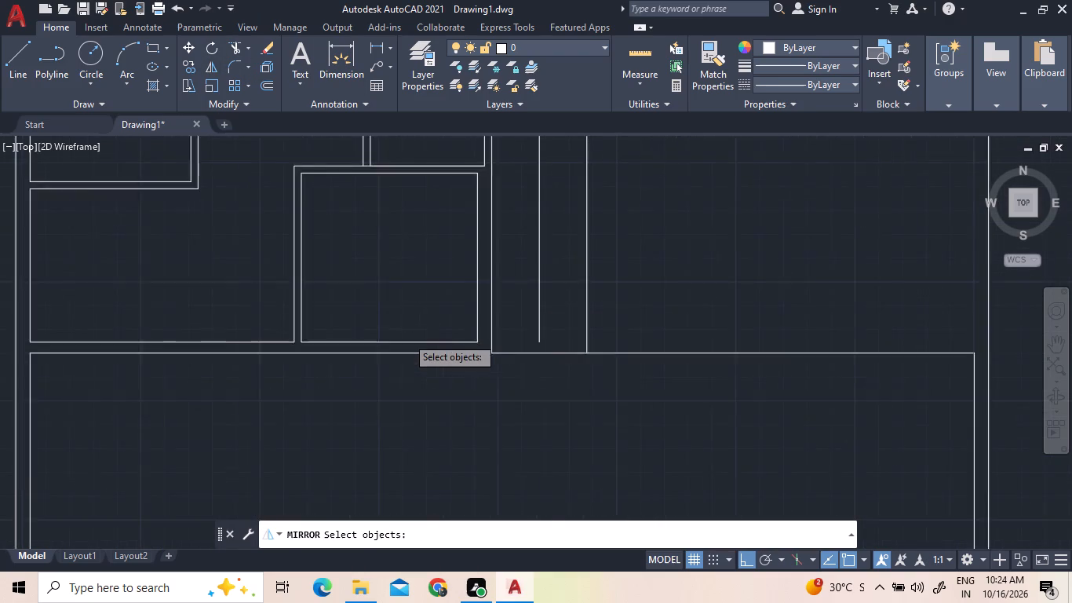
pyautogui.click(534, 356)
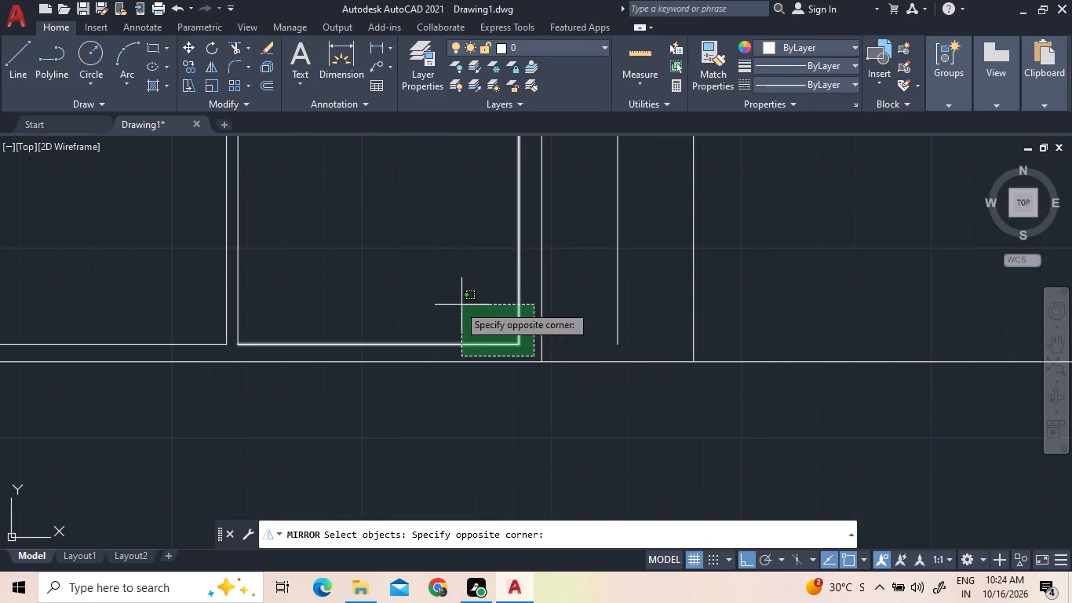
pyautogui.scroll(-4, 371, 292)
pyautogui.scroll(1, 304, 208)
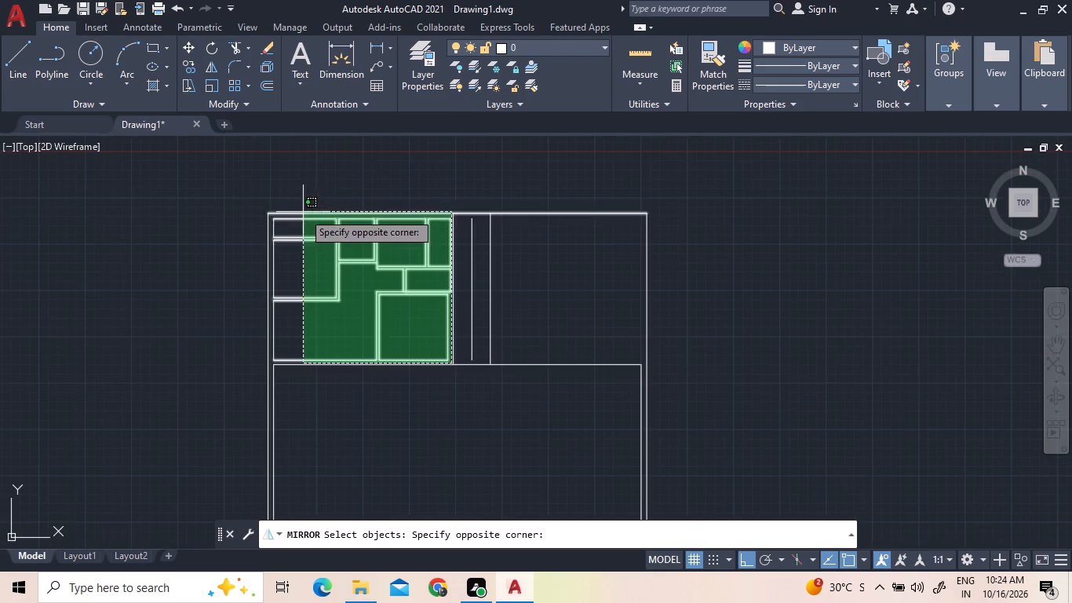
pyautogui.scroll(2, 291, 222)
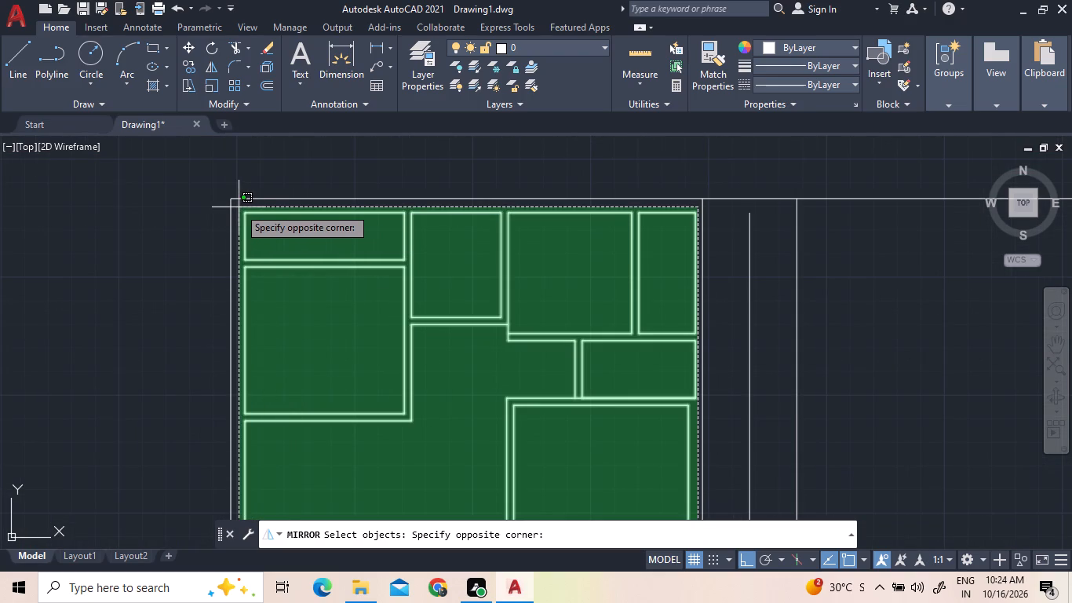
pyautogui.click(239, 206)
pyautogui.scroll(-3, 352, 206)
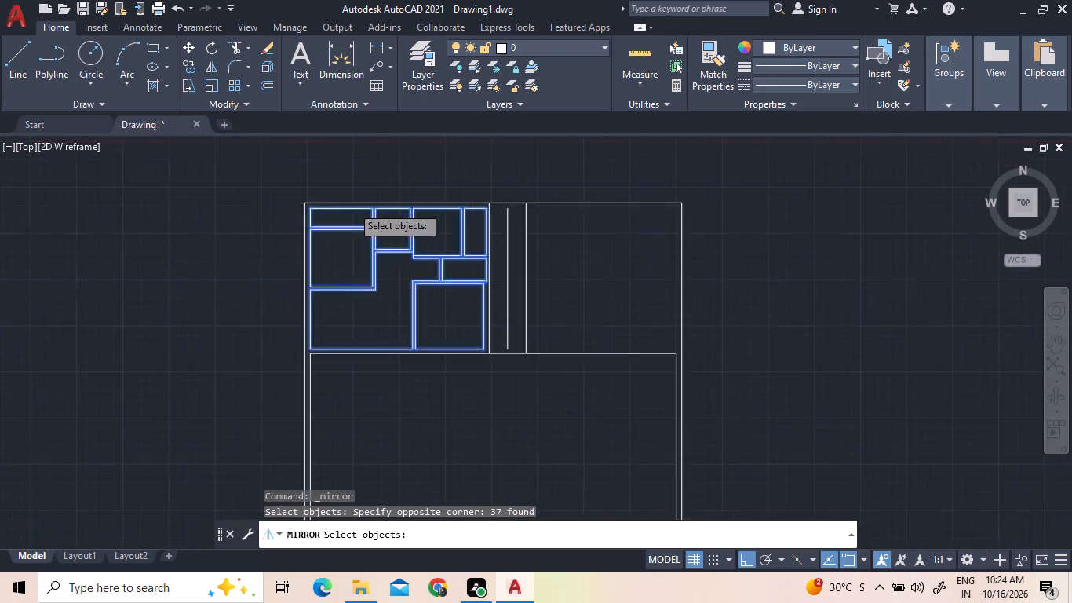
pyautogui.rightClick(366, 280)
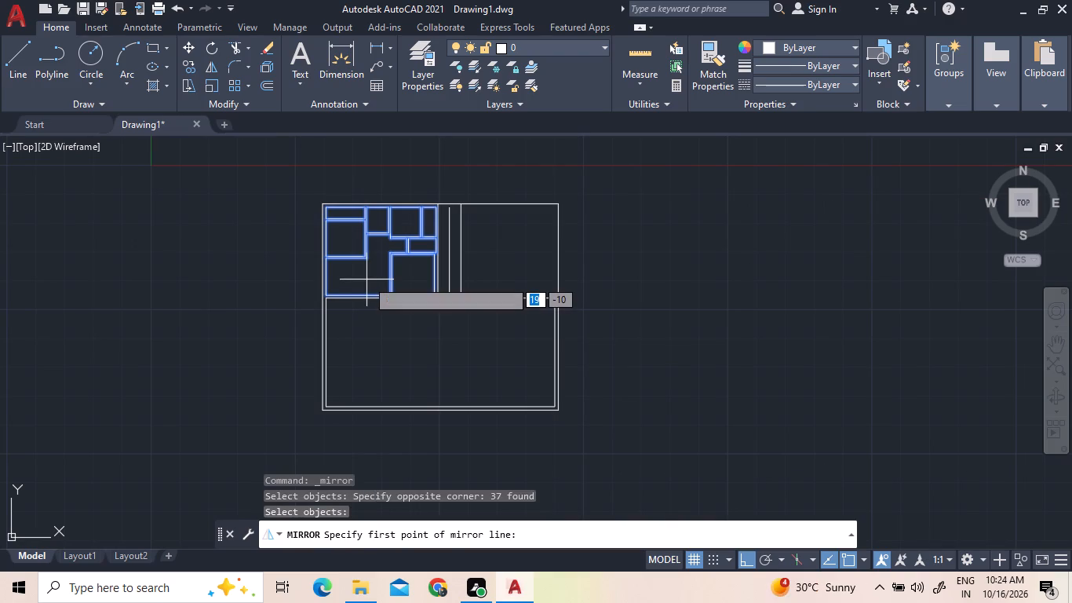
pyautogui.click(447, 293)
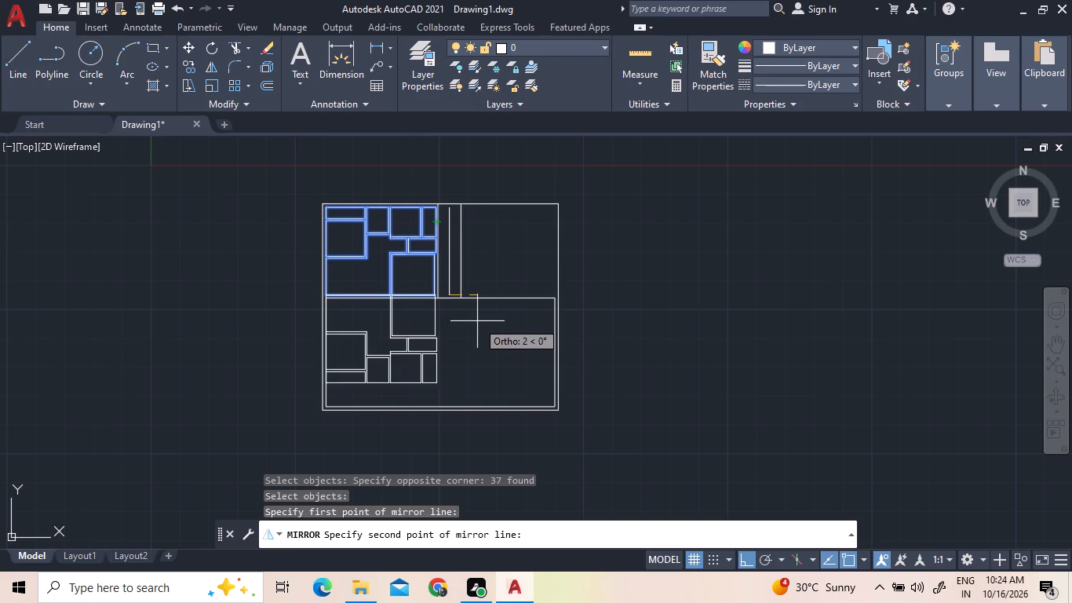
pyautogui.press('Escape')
# Delete the right wall line of the large lower-right room in the left layout.
pyautogui.scroll(2, 406, 212)
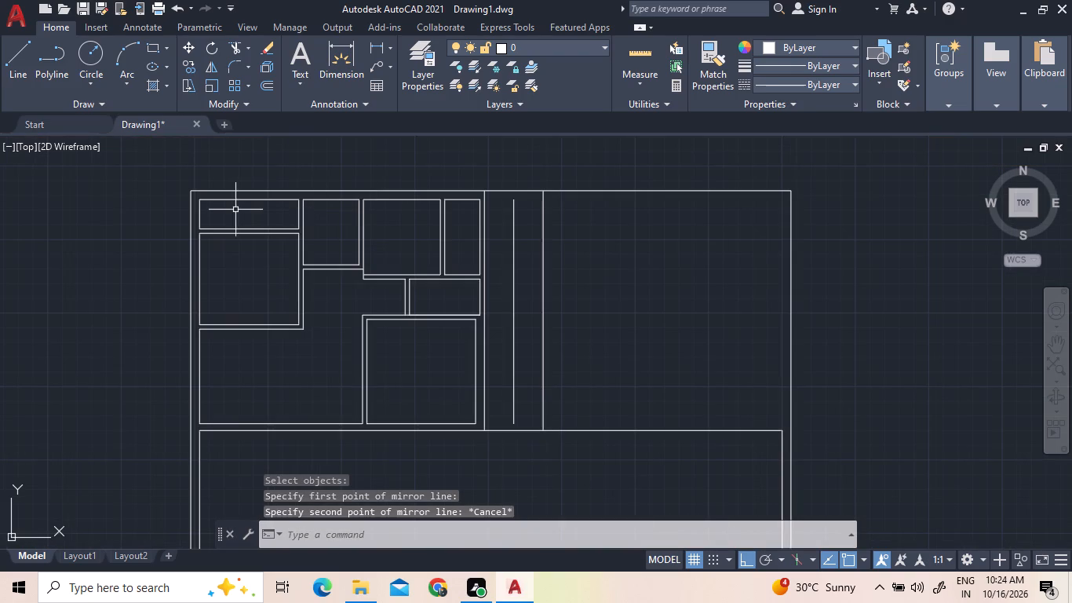
pyautogui.click(476, 353)
pyautogui.press('Delete')
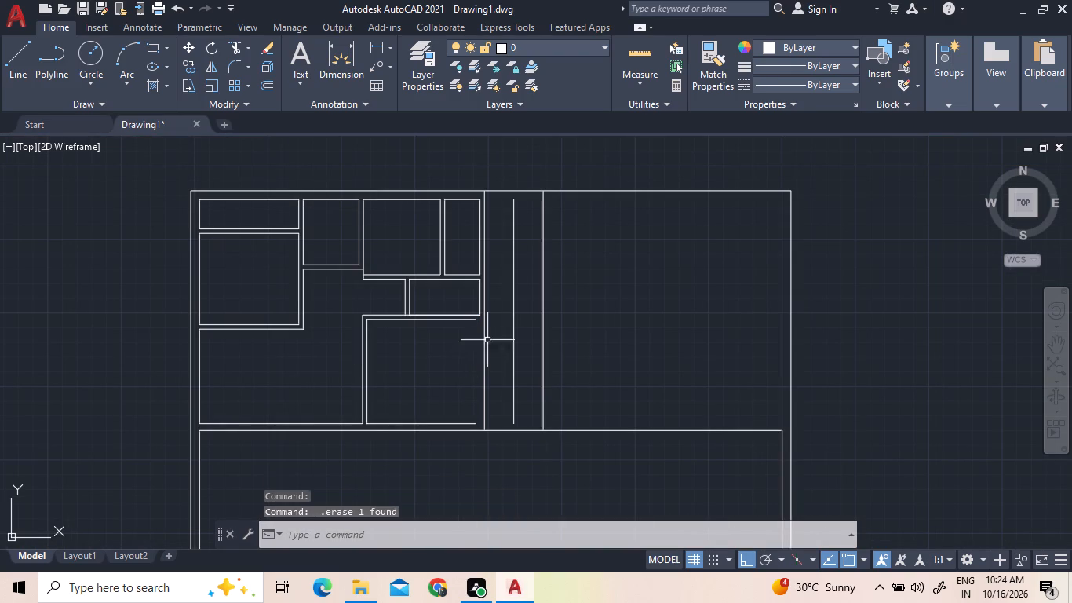
# Extend the small middle room's right wall line down to the bottom wall, and the large room's top and bottom lines to meet it.
pyautogui.scroll(2, 495, 324)
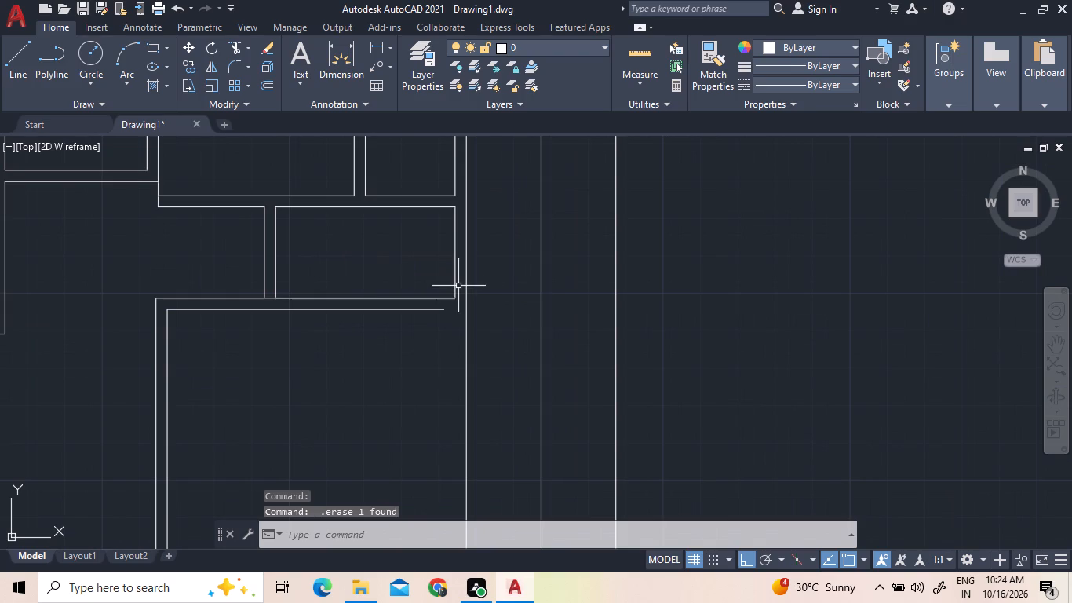
pyautogui.write('ex')
pyautogui.press('space')
pyautogui.press('space')
pyautogui.press('space')
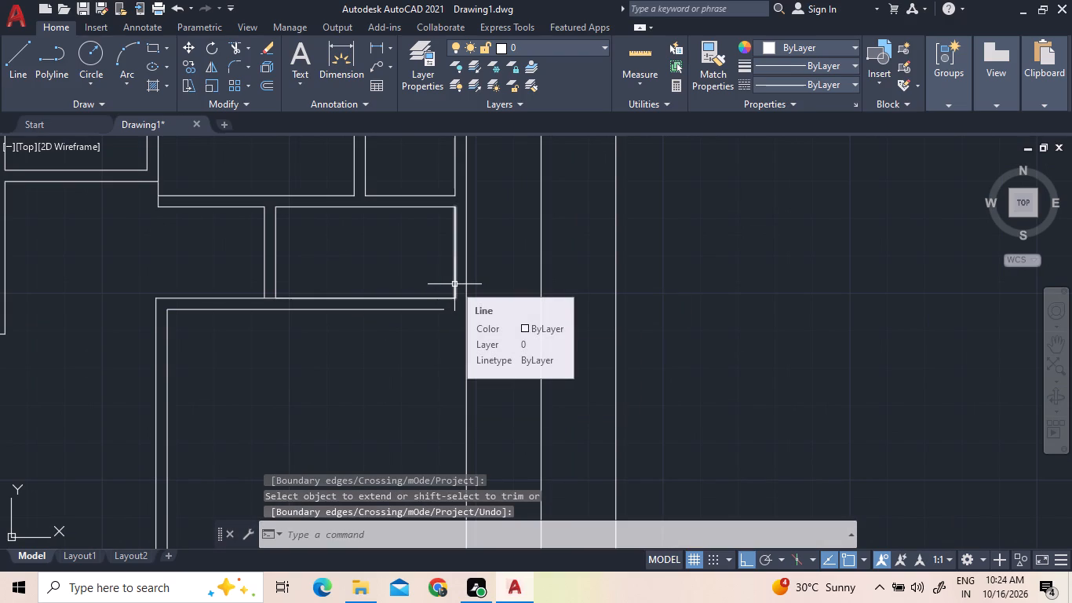
pyautogui.write('ex')
pyautogui.press('space')
pyautogui.press('space')
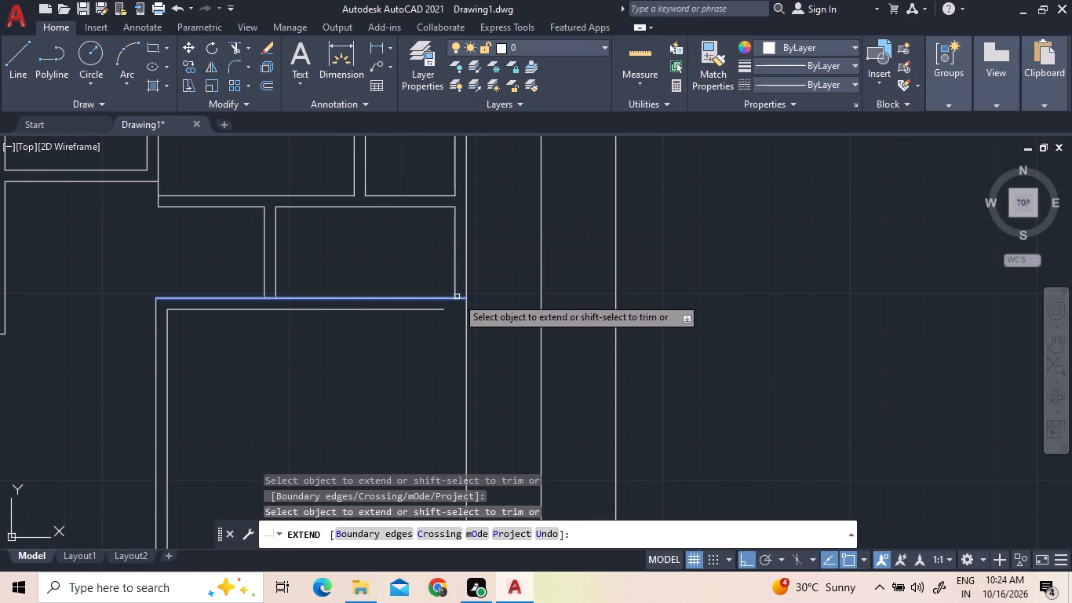
pyautogui.scroll(-2, 453, 307)
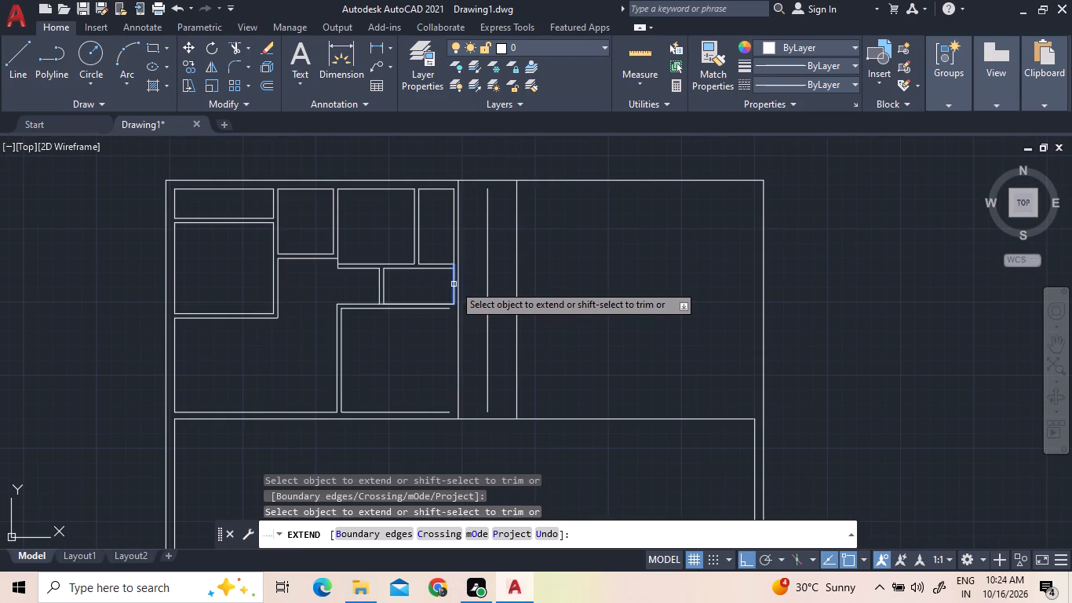
pyautogui.click(454, 287)
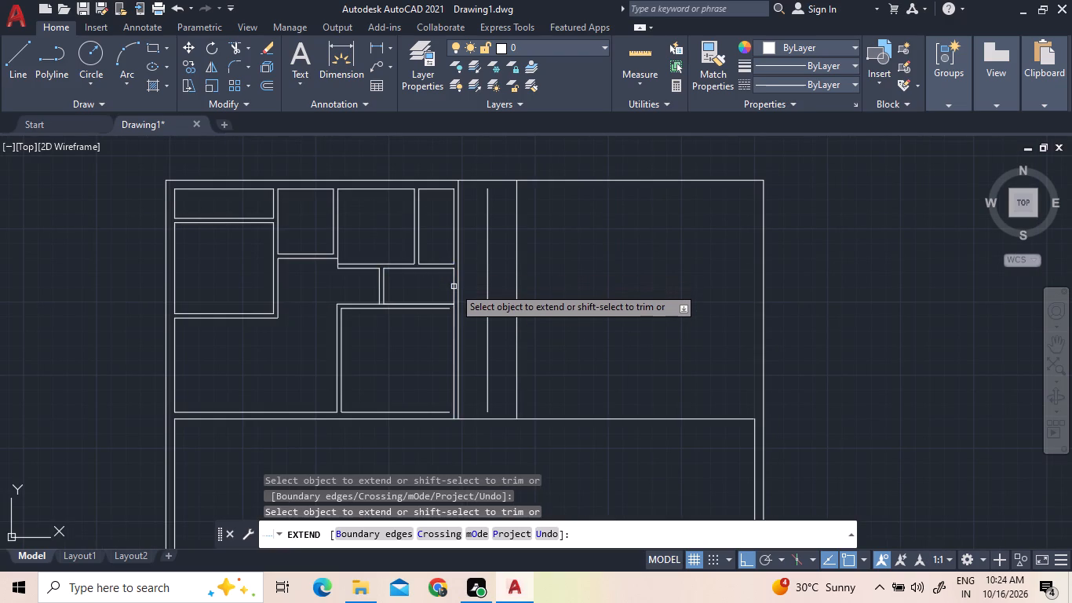
pyautogui.click(439, 309)
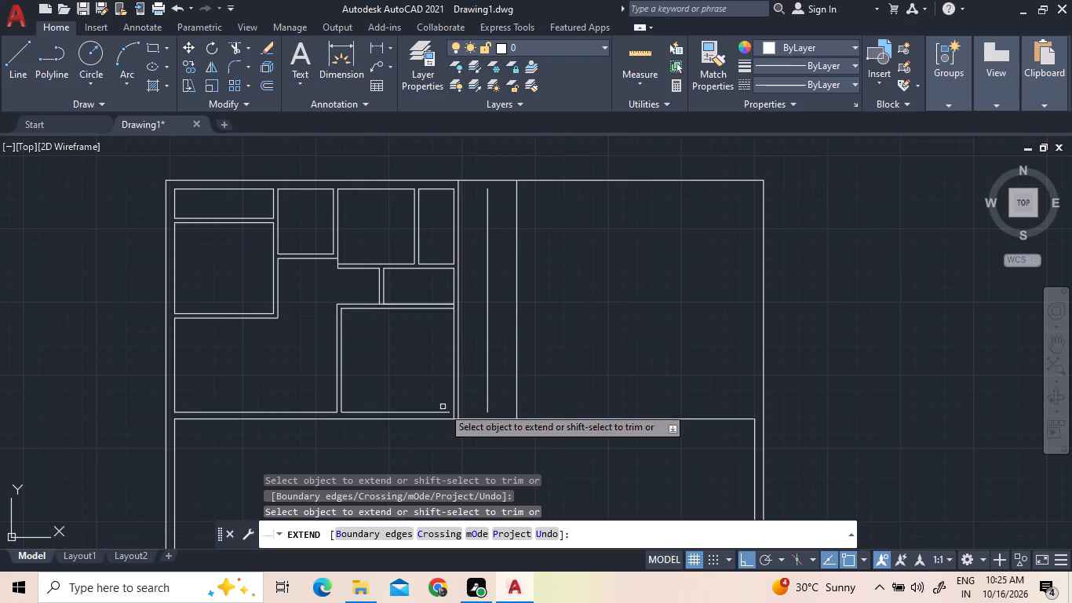
pyautogui.click(442, 411)
pyautogui.press('Escape')
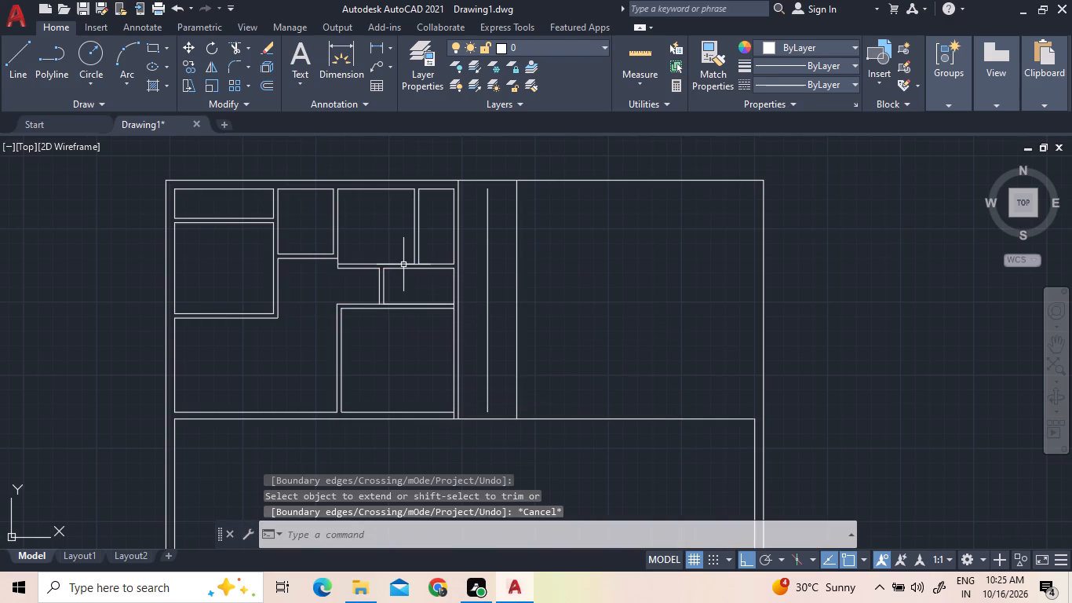
# Trim the extended right line across the wall thicknesses above and below the large room, and the wall line closing the partition's lower end.
pyautogui.click(239, 51)
pyautogui.scroll(3, 369, 298)
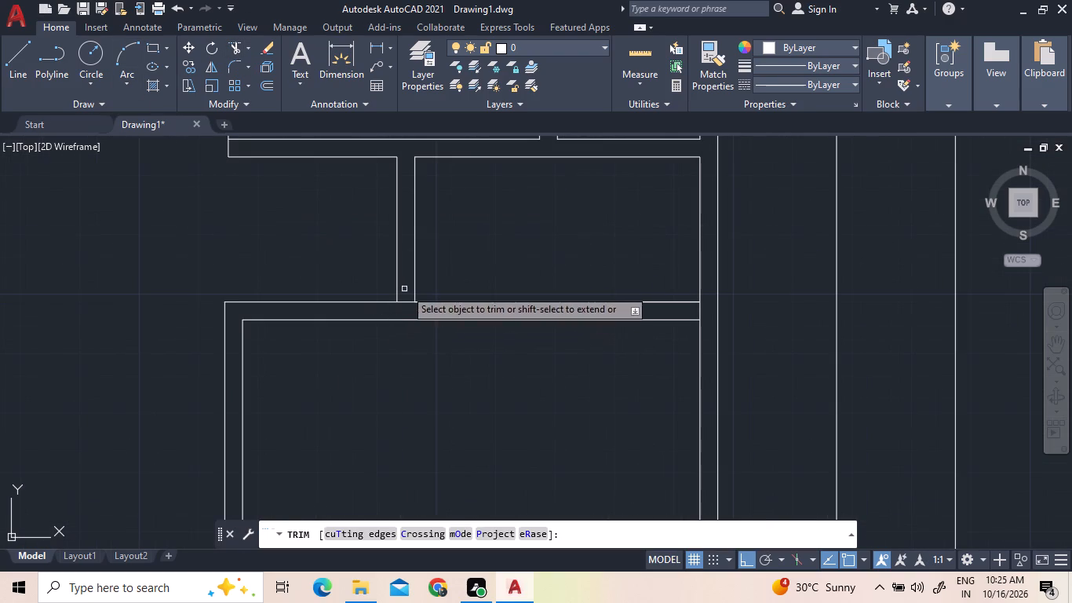
pyautogui.click(407, 301)
pyautogui.scroll(-3, 407, 301)
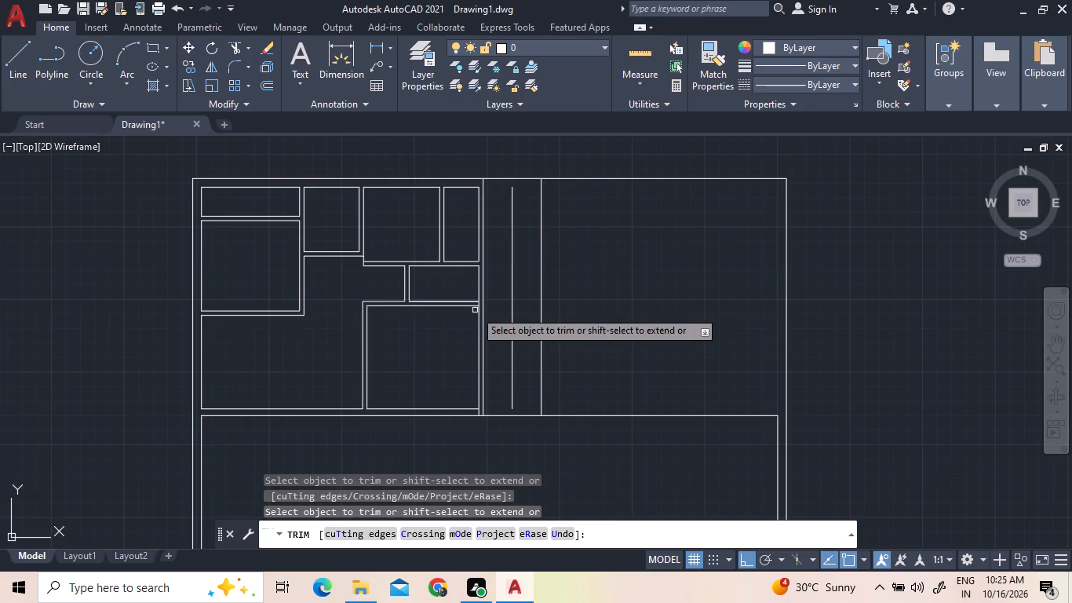
pyautogui.scroll(2, 477, 310)
pyautogui.click(477, 294)
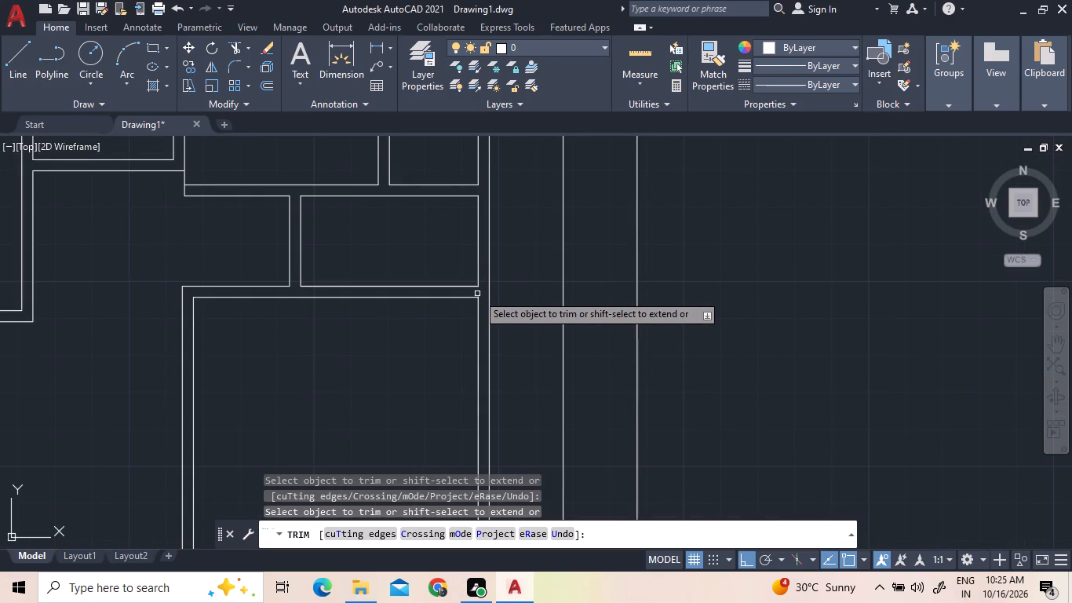
pyautogui.scroll(-2, 474, 263)
pyautogui.scroll(3, 472, 386)
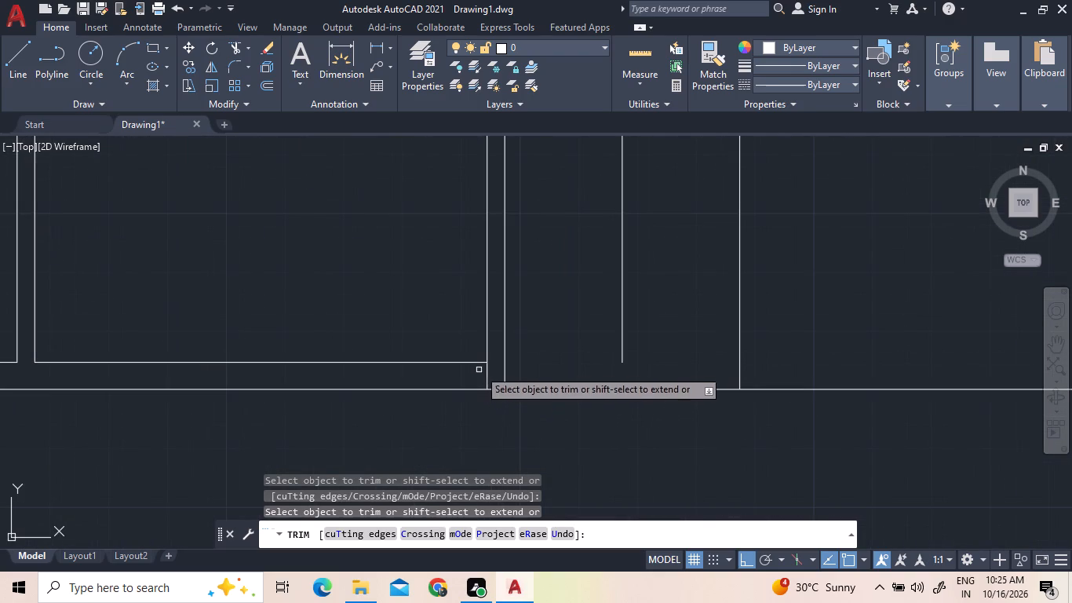
pyautogui.click(486, 374)
pyautogui.scroll(-3, 486, 397)
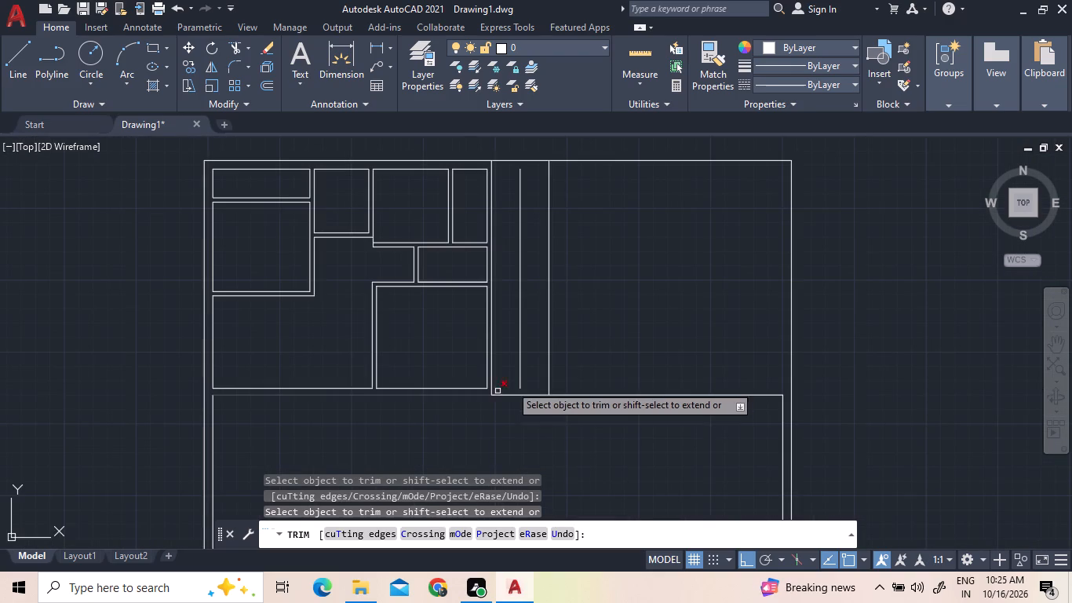
pyautogui.press('Escape')
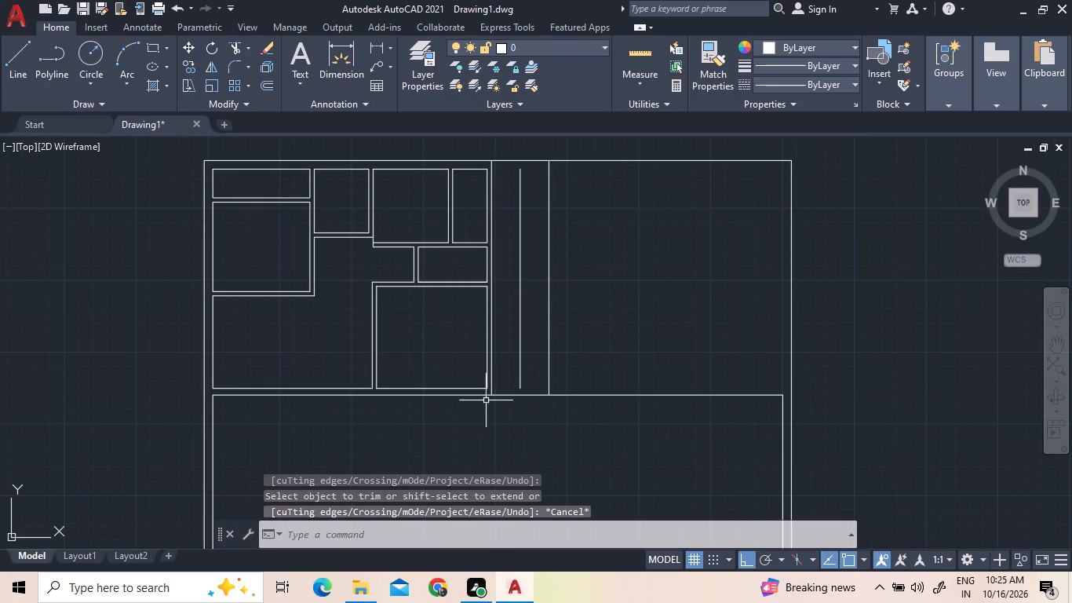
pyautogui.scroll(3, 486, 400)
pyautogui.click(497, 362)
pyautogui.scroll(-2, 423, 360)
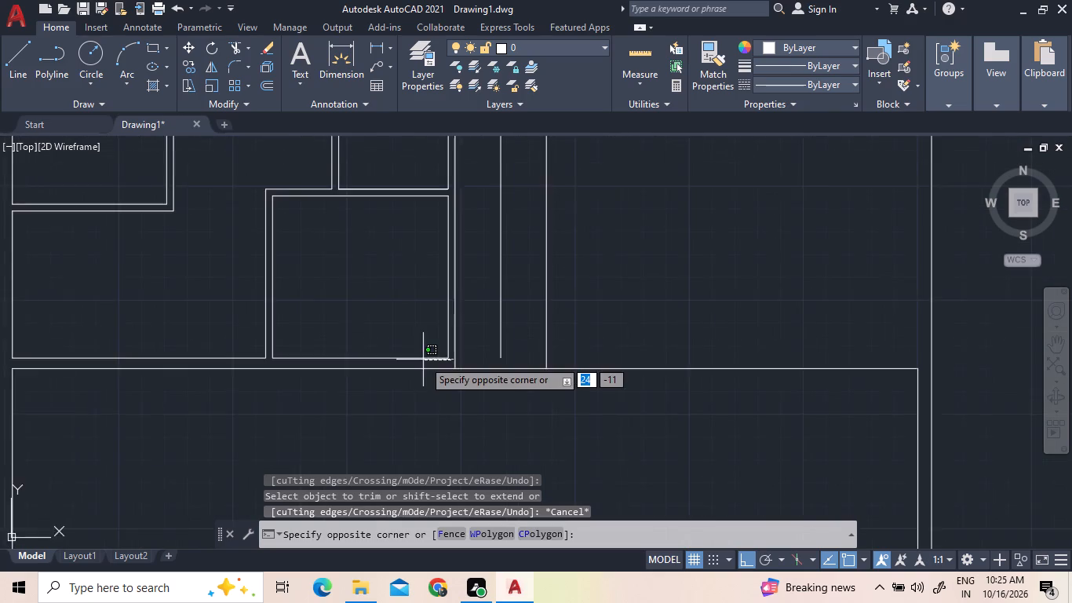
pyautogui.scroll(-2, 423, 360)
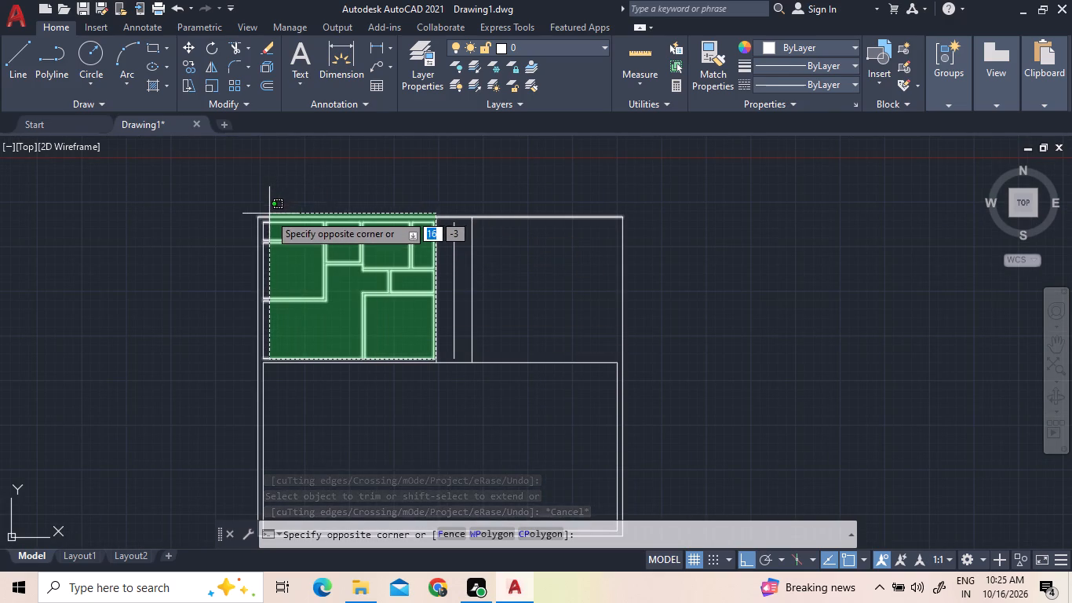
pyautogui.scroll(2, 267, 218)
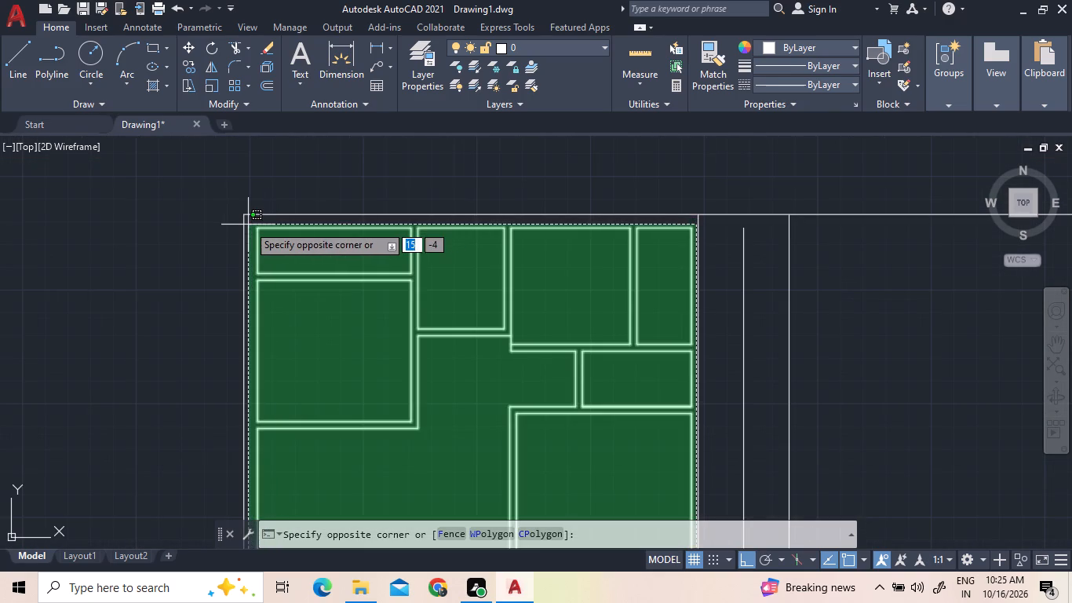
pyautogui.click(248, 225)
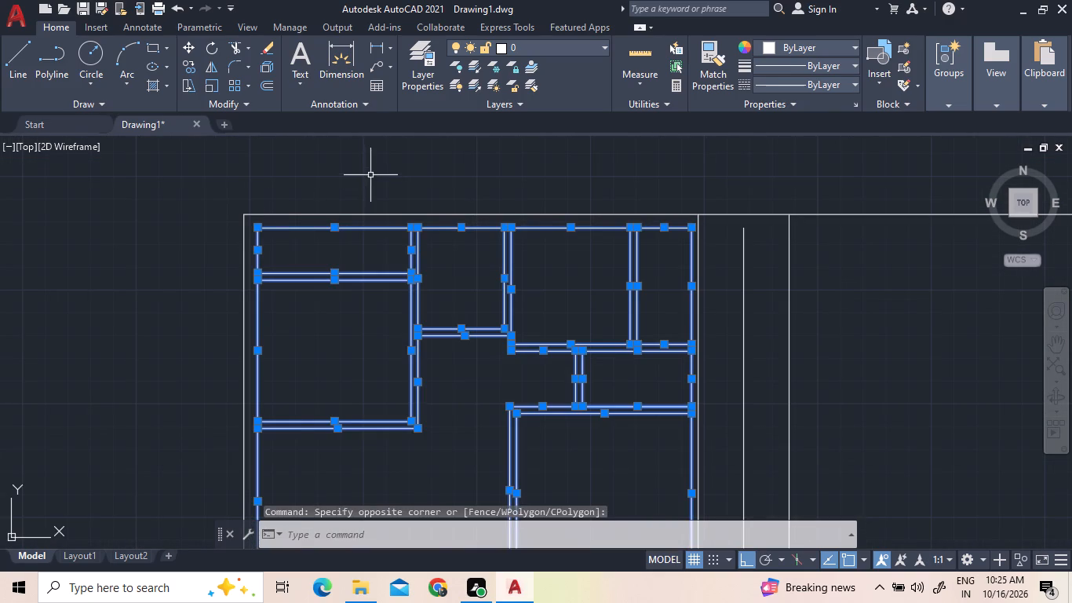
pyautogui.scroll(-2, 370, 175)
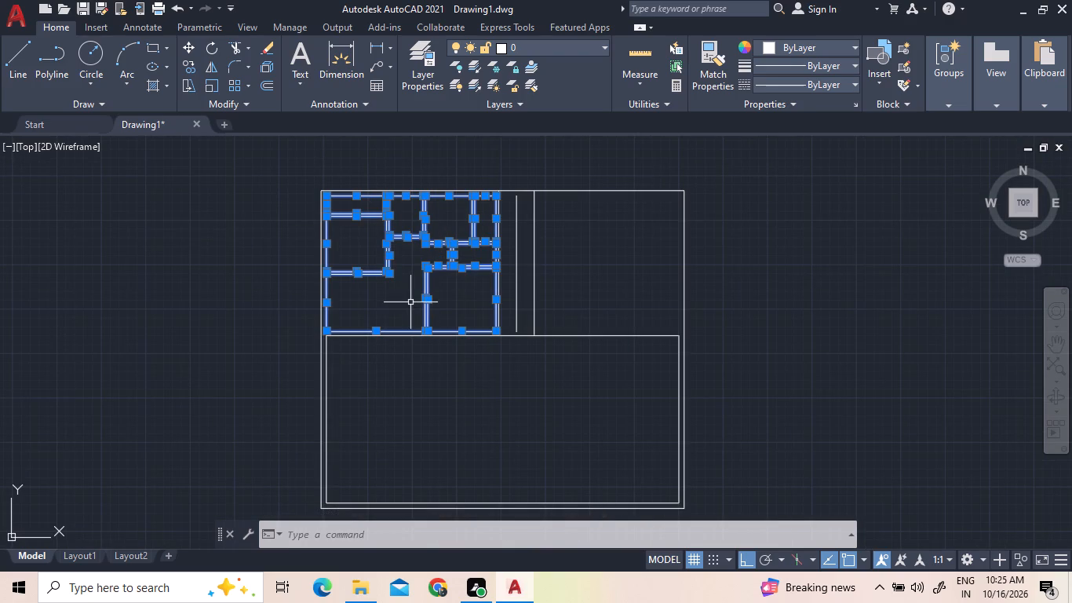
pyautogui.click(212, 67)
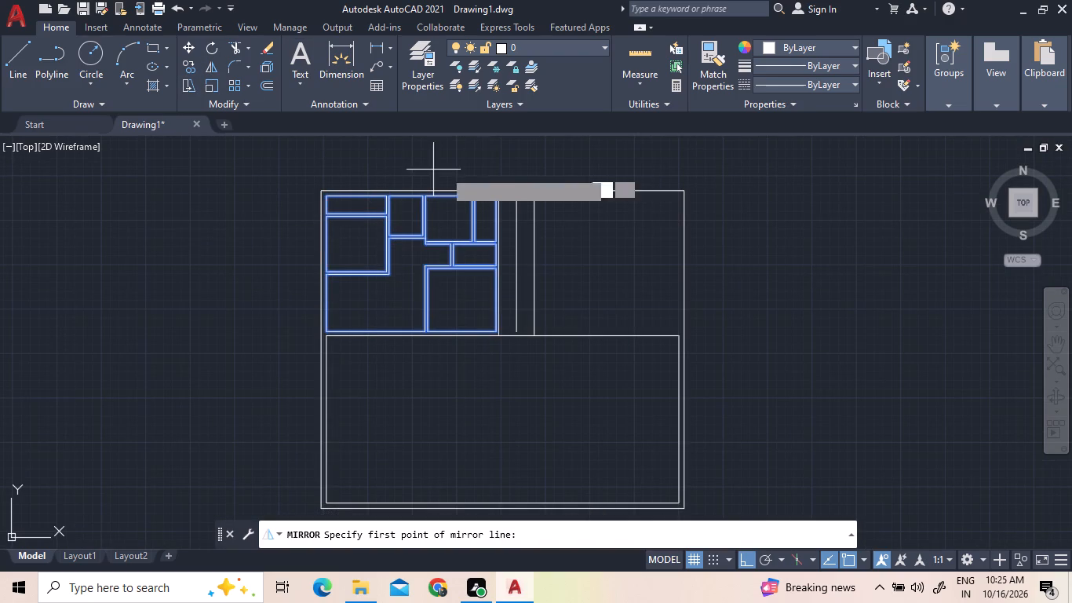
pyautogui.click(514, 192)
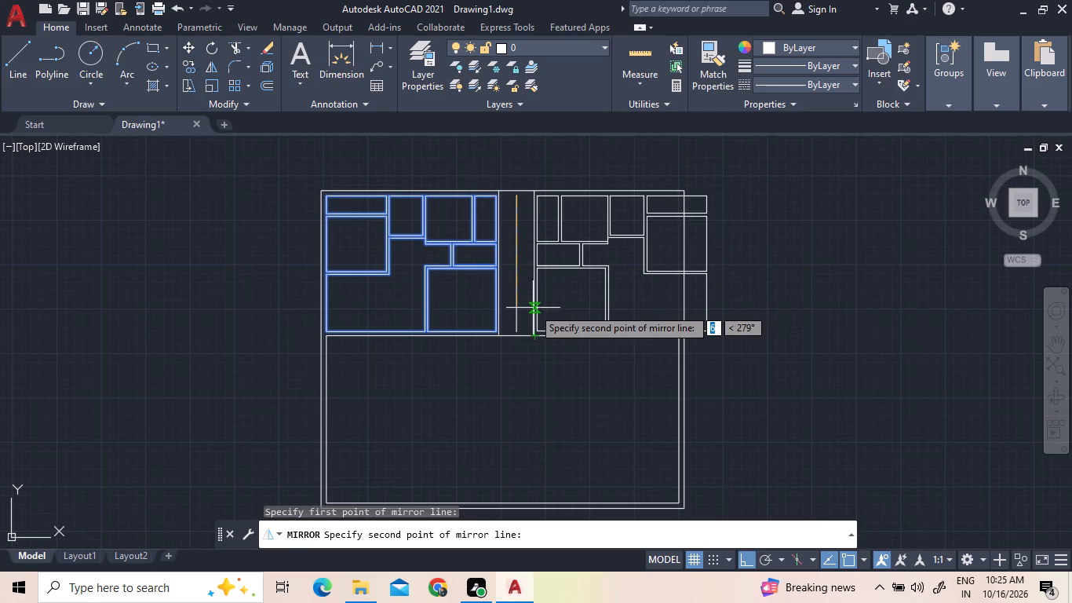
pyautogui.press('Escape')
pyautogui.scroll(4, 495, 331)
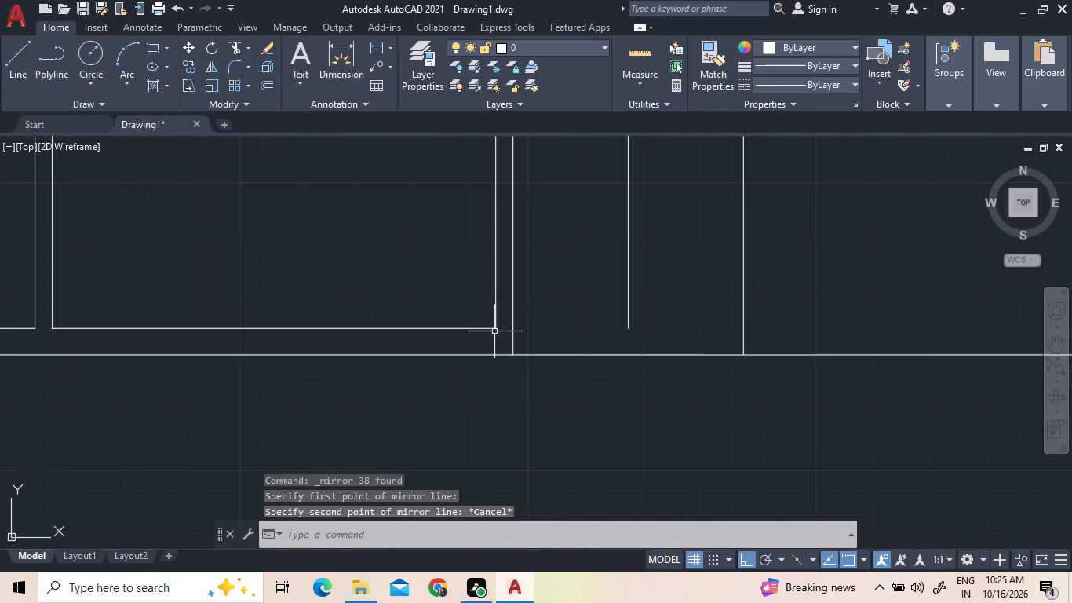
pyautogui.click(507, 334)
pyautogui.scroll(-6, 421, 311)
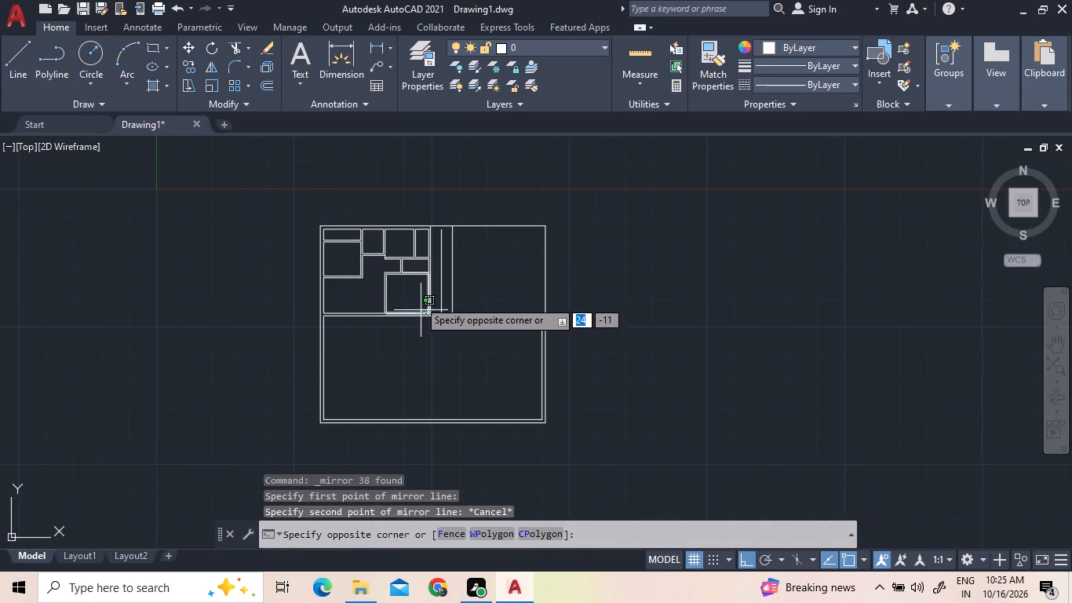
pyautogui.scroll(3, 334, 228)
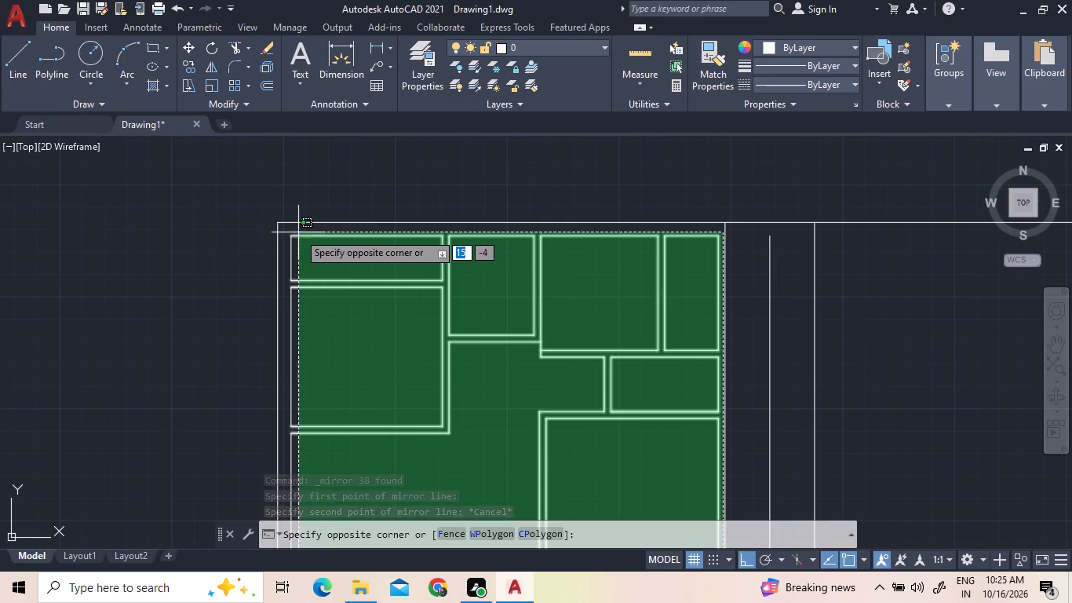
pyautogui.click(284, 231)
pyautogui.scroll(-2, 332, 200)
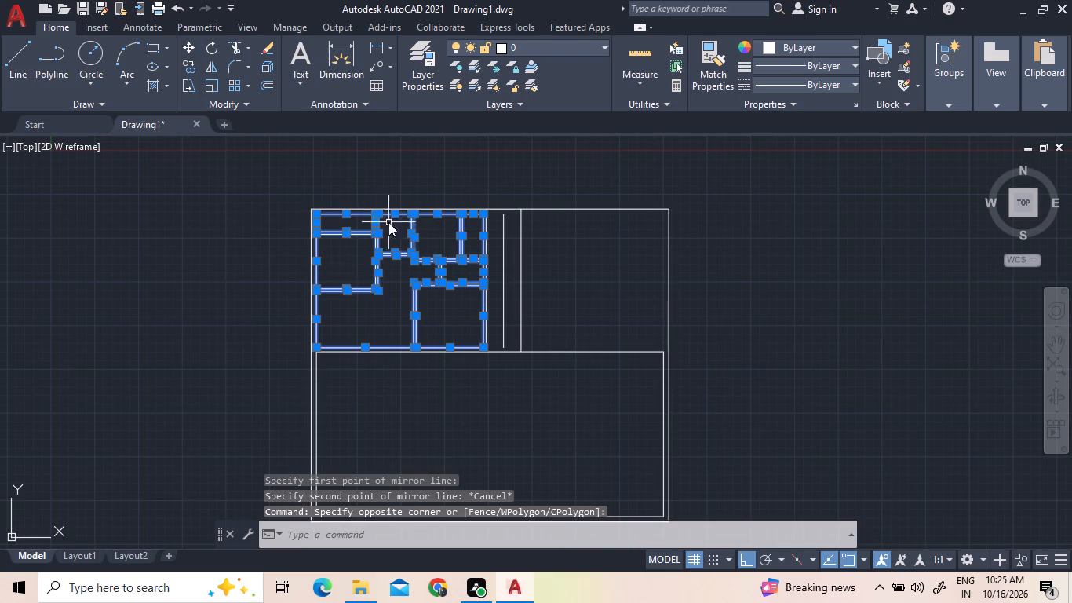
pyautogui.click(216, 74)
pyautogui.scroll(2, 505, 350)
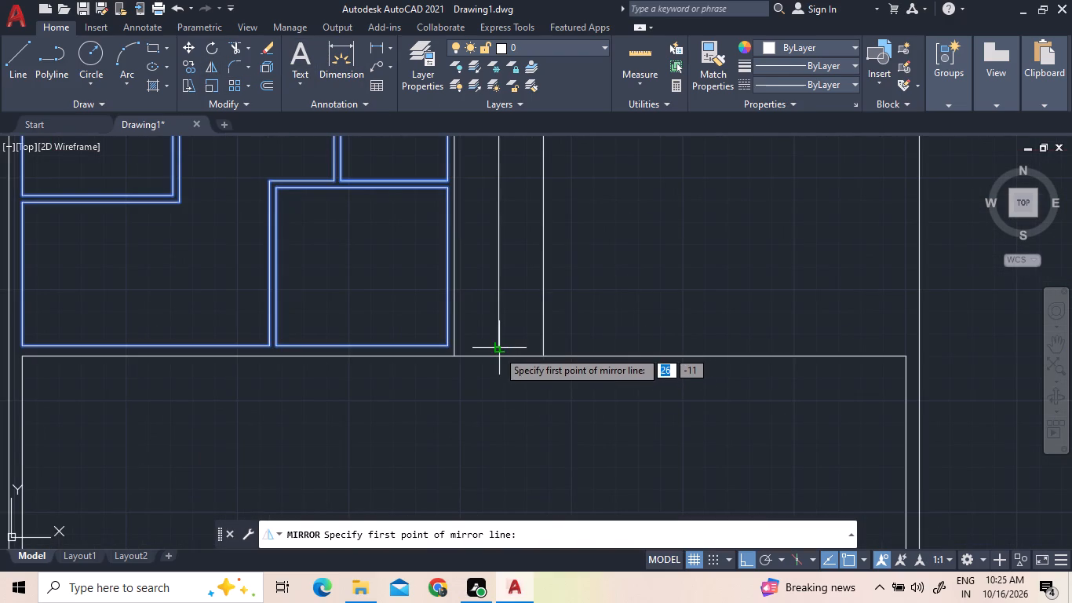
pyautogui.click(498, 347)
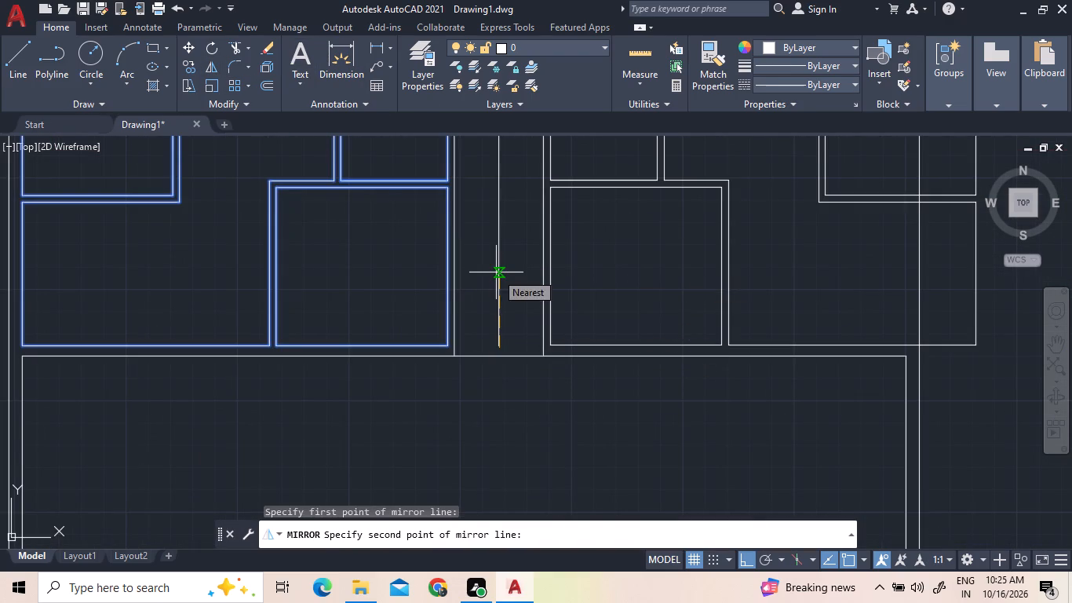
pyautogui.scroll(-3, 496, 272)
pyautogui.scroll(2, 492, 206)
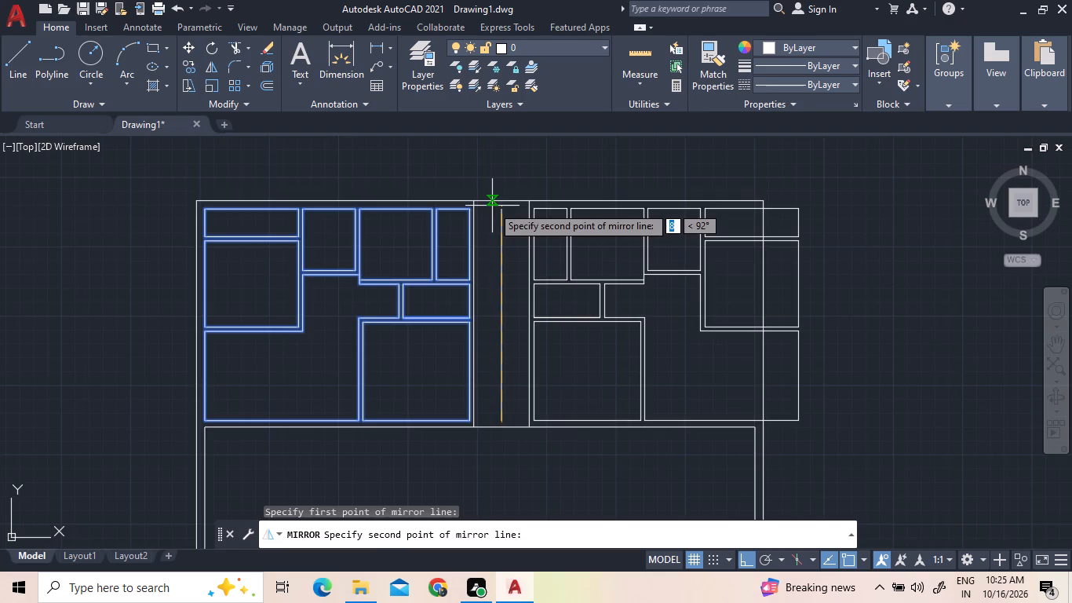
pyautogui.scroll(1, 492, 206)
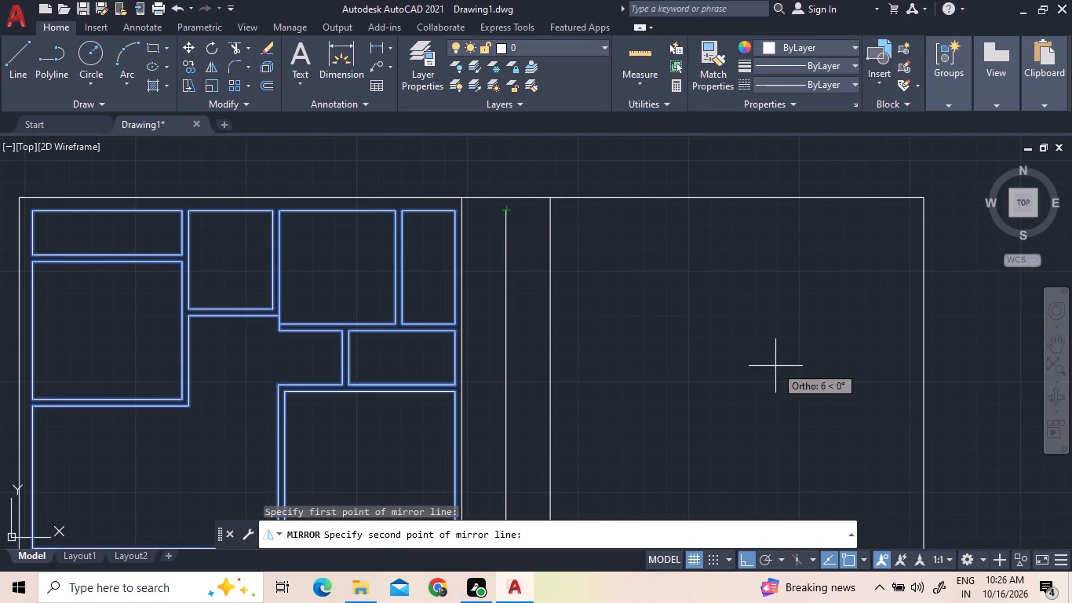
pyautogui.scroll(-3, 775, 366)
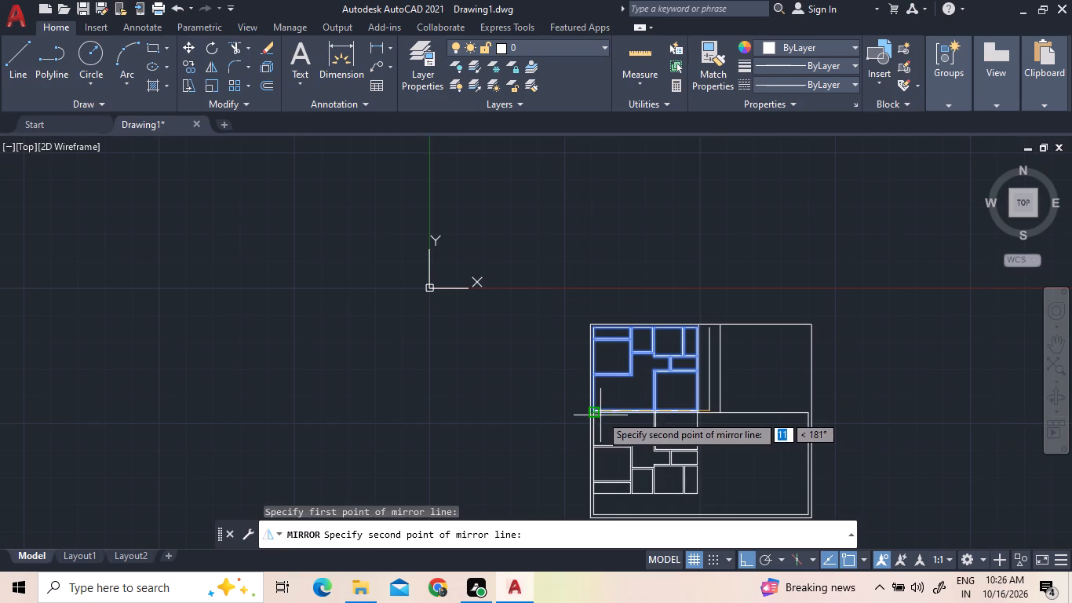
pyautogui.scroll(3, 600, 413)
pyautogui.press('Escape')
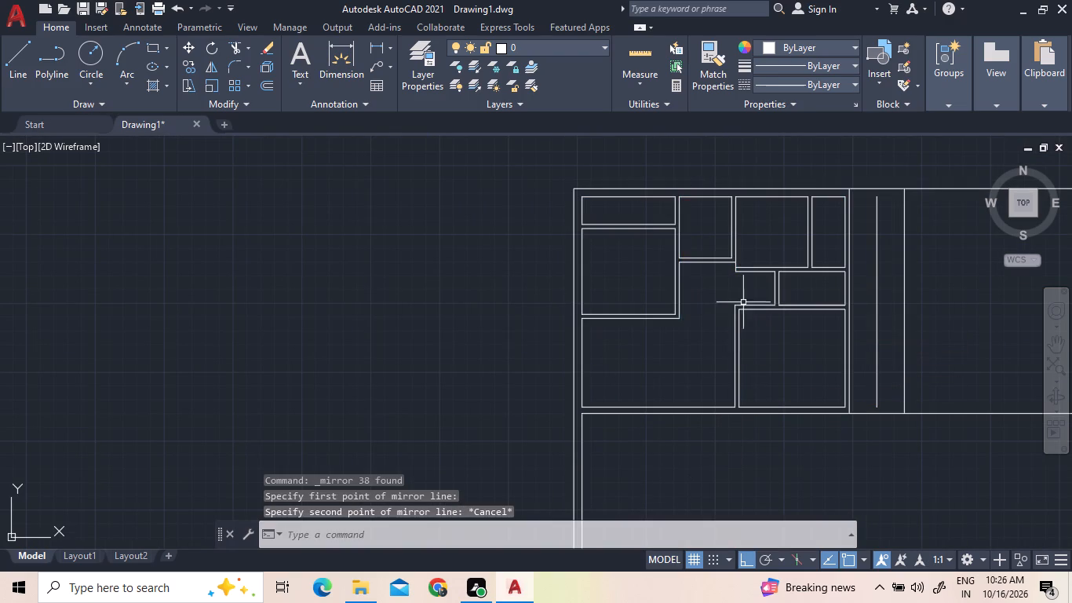
# Delete the vertical centre line between the two long lines of the central division.
pyautogui.scroll(1, 837, 220)
pyautogui.moveTo(912, 234); pyautogui.dragTo(899, 235, button='middle')
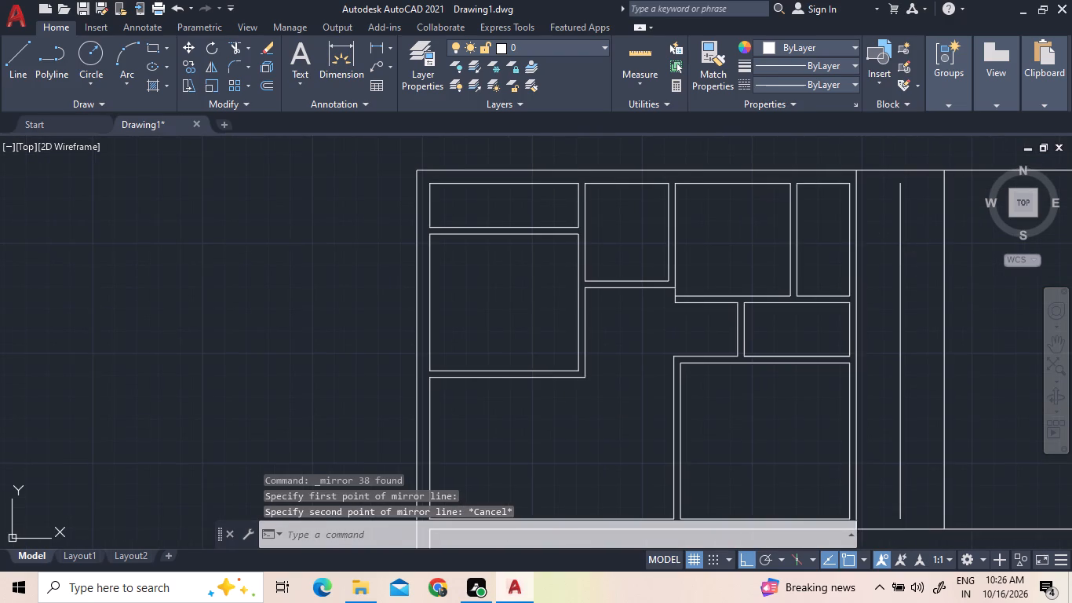
pyautogui.moveTo(899, 235); pyautogui.dragTo(741, 239, button='middle')
pyautogui.scroll(1, 716, 239)
pyautogui.click(735, 250)
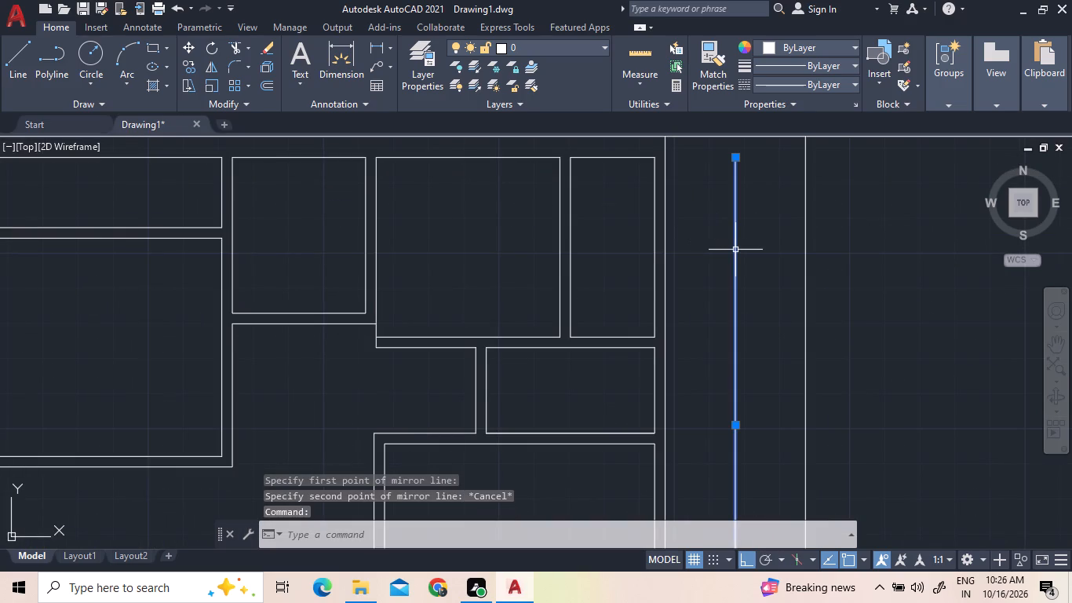
pyautogui.press('Delete')
# Add a multiline text label reading BALCONY inside the shallow room at the plan's top-left corner.
pyautogui.scroll(-2, 735, 251)
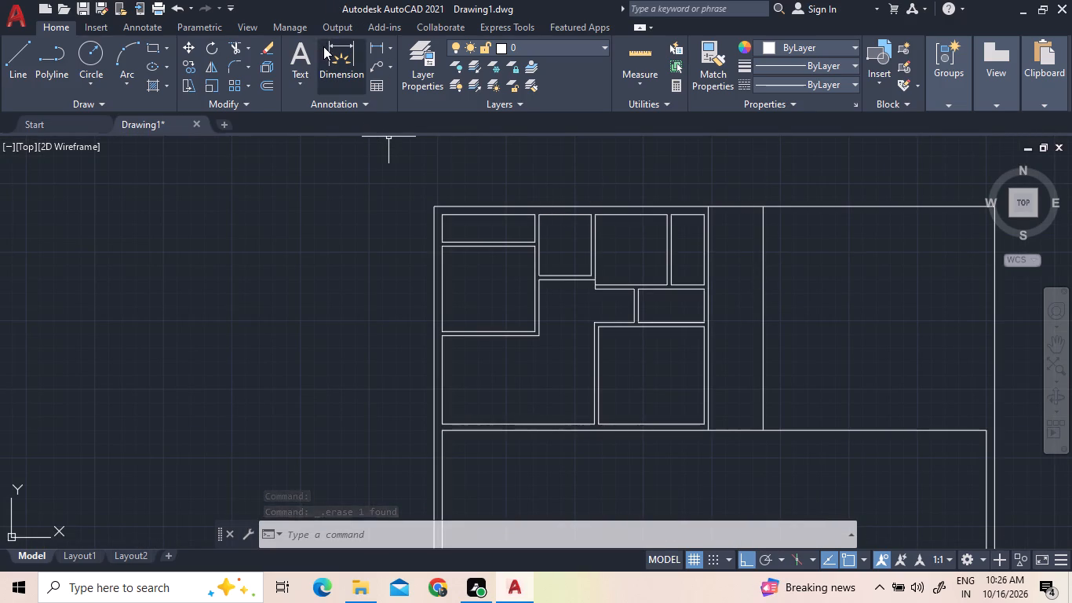
pyautogui.scroll(3, 323, 47)
pyautogui.scroll(2, 738, 232)
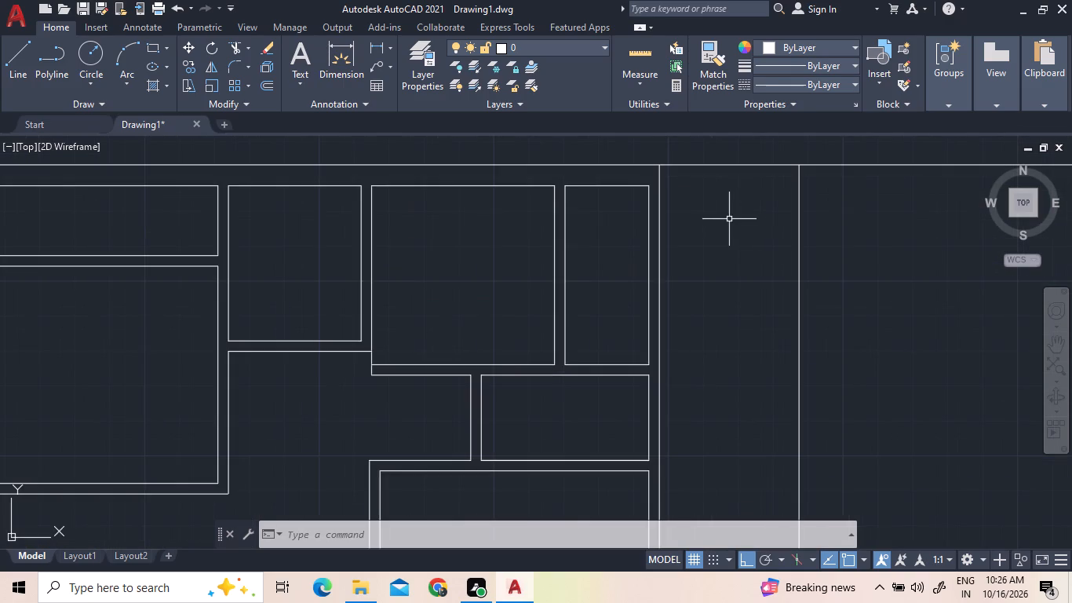
pyautogui.scroll(-1, 731, 227)
pyautogui.scroll(1, 612, 188)
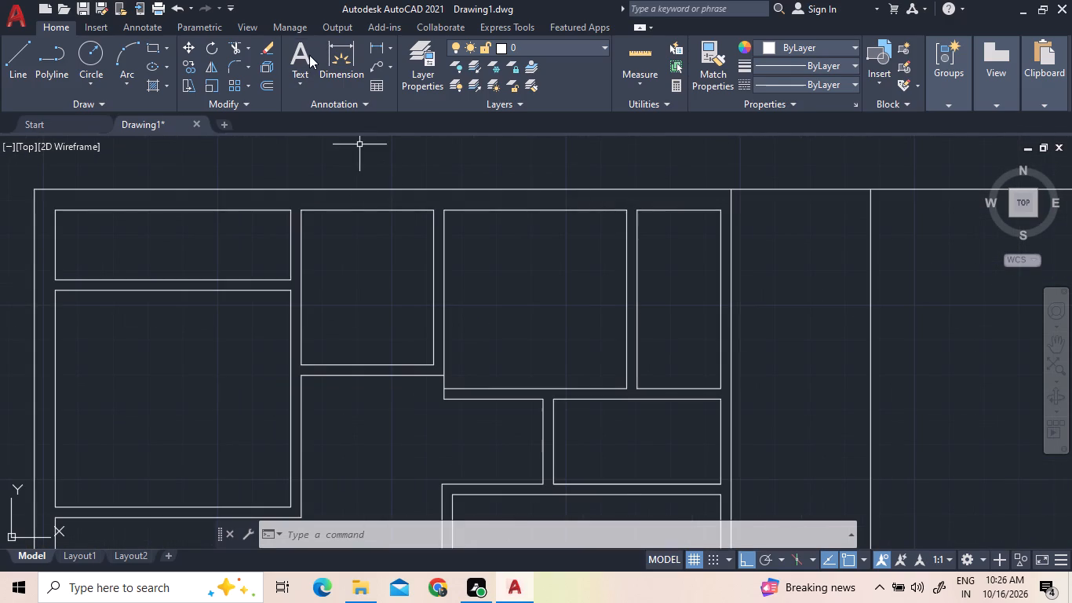
pyautogui.click(309, 55)
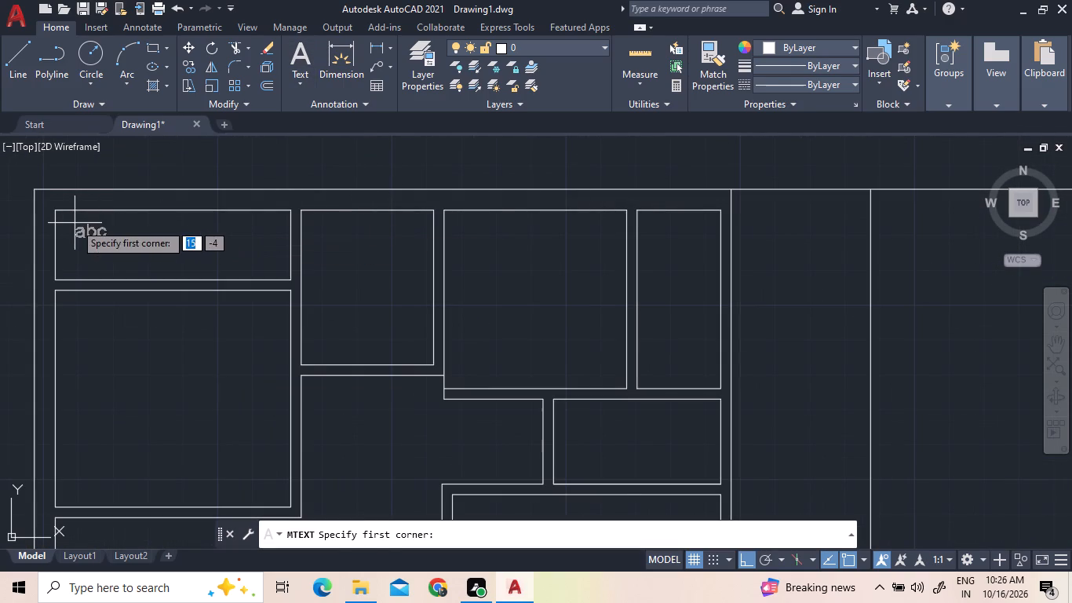
pyautogui.click(75, 223)
pyautogui.click(258, 267)
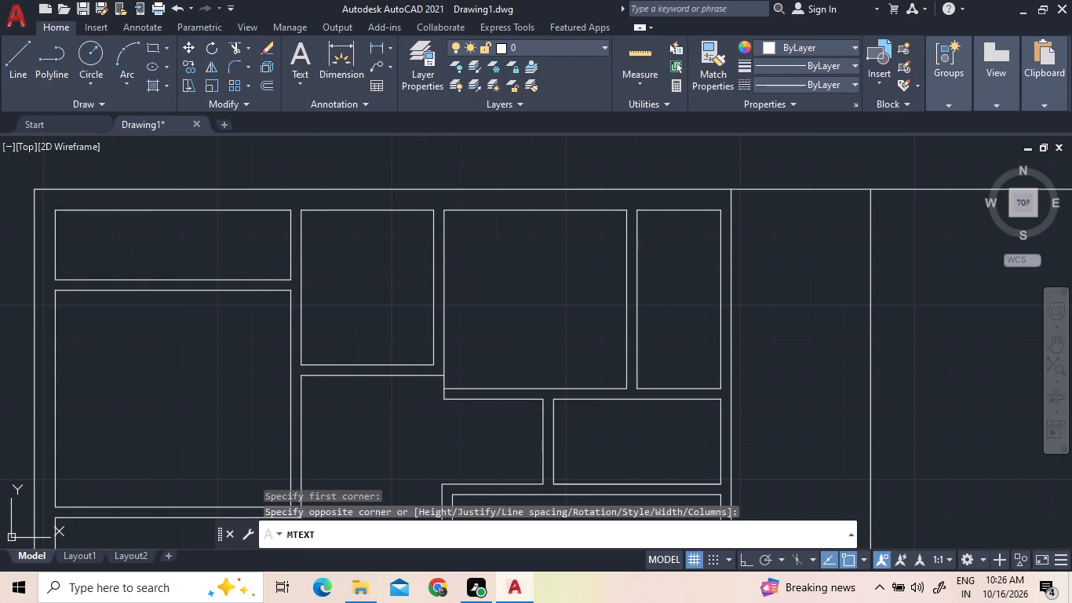
pyautogui.press('b')
pyautogui.press('b')
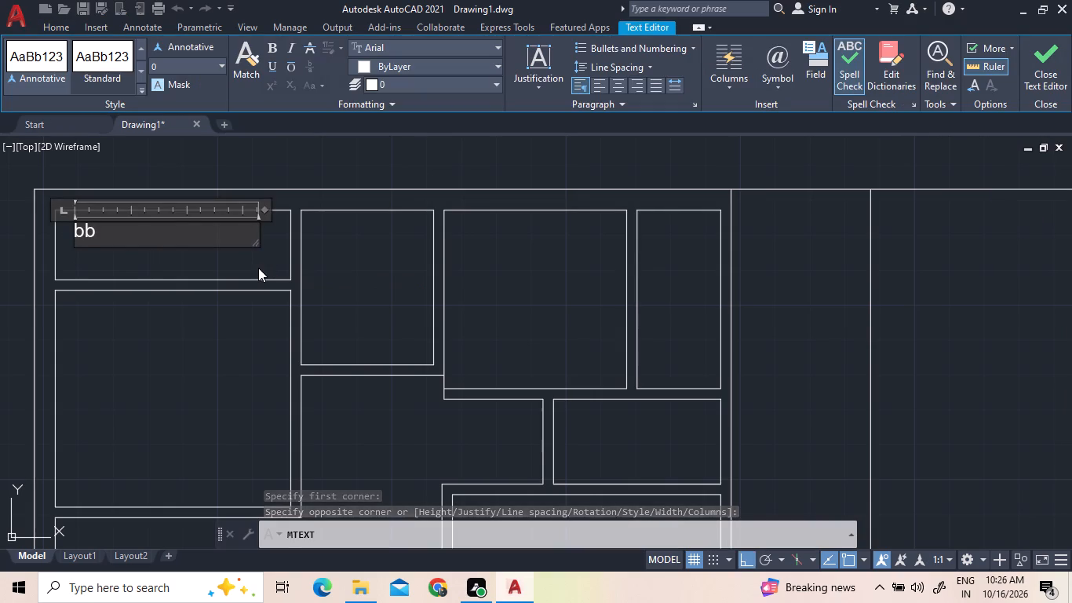
pyautogui.press('BackSpace')
pyautogui.press('BackSpace')
pyautogui.write('BA')
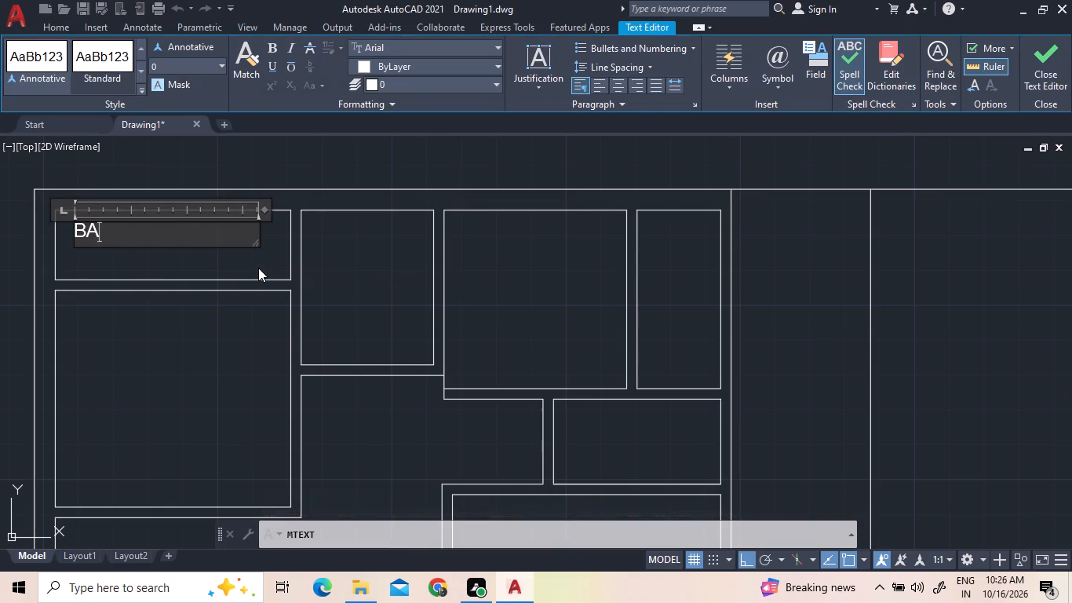
pyautogui.press('BackSpace')
pyautogui.write('ALCOONY')
pyautogui.press('BackSpace')
pyautogui.press('BackSpace')
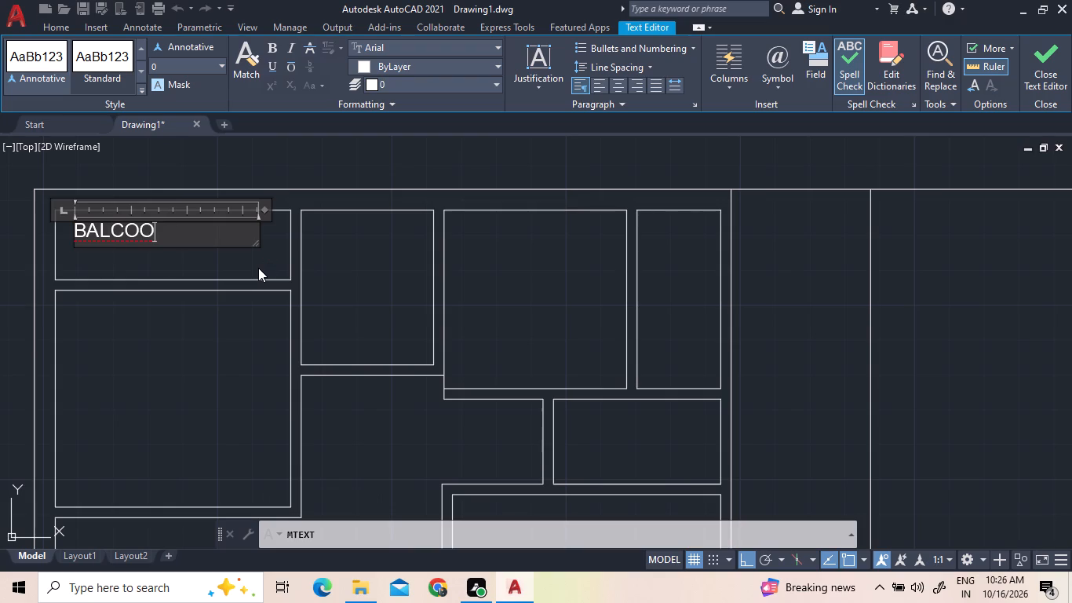
pyautogui.press('BackSpace')
pyautogui.write('NY')
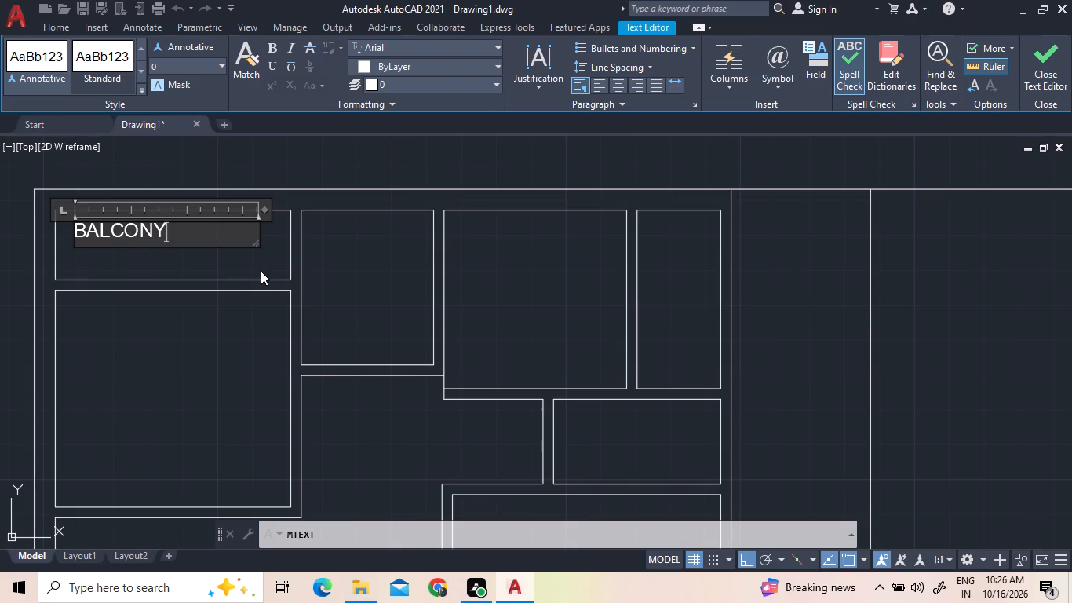
# Set the BALCONY label's text height to 5 and finish editing the text.
pyautogui.doubleClick(196, 227)
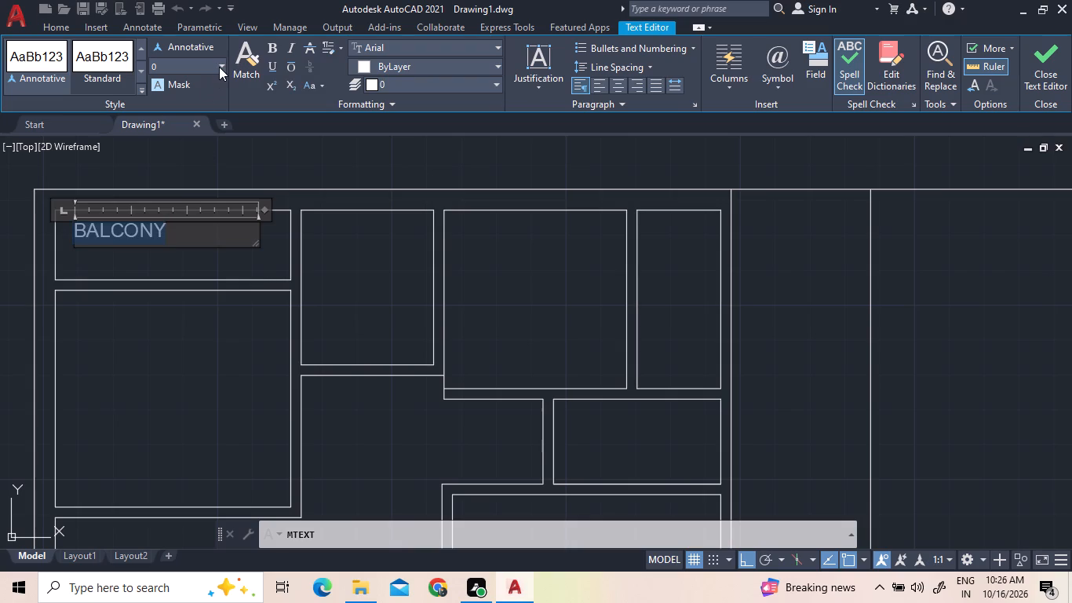
pyautogui.click(219, 67)
pyautogui.click(187, 71)
pyautogui.click(187, 71)
pyautogui.press('5')
pyautogui.press('Return')
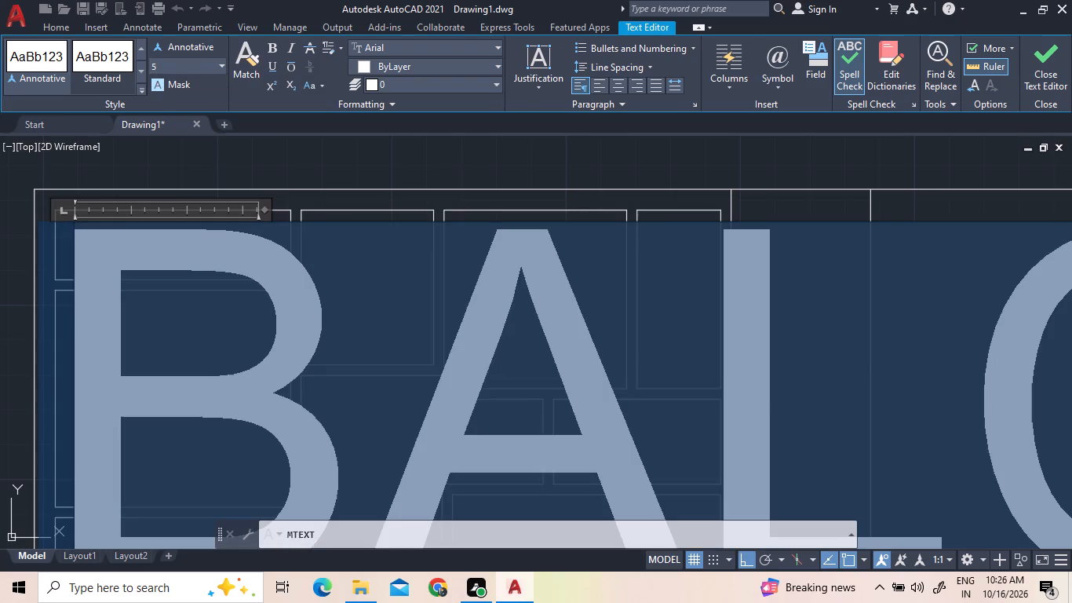
pyautogui.click(320, 160)
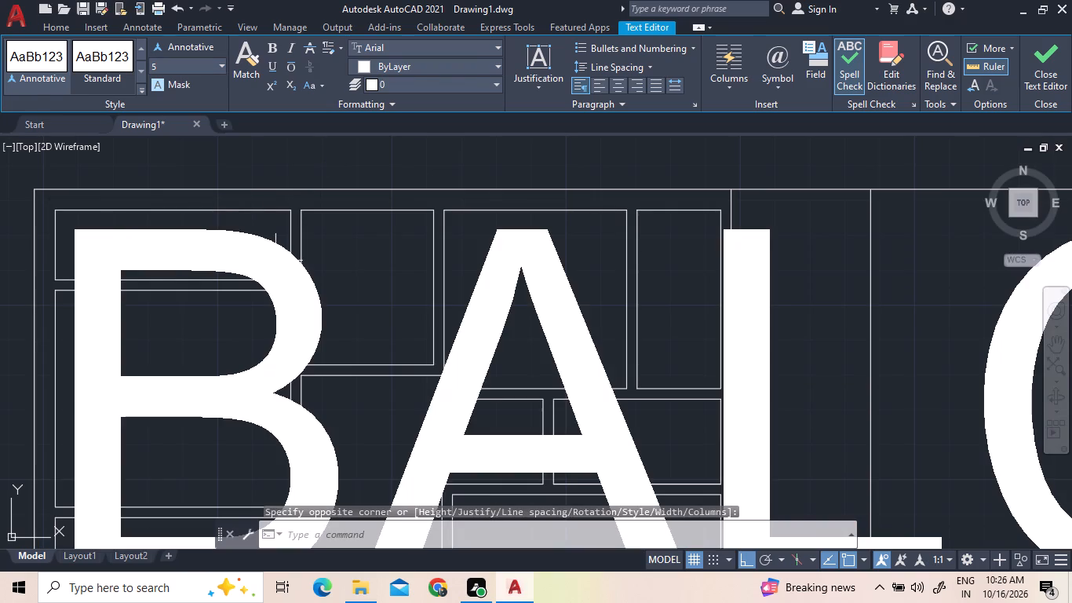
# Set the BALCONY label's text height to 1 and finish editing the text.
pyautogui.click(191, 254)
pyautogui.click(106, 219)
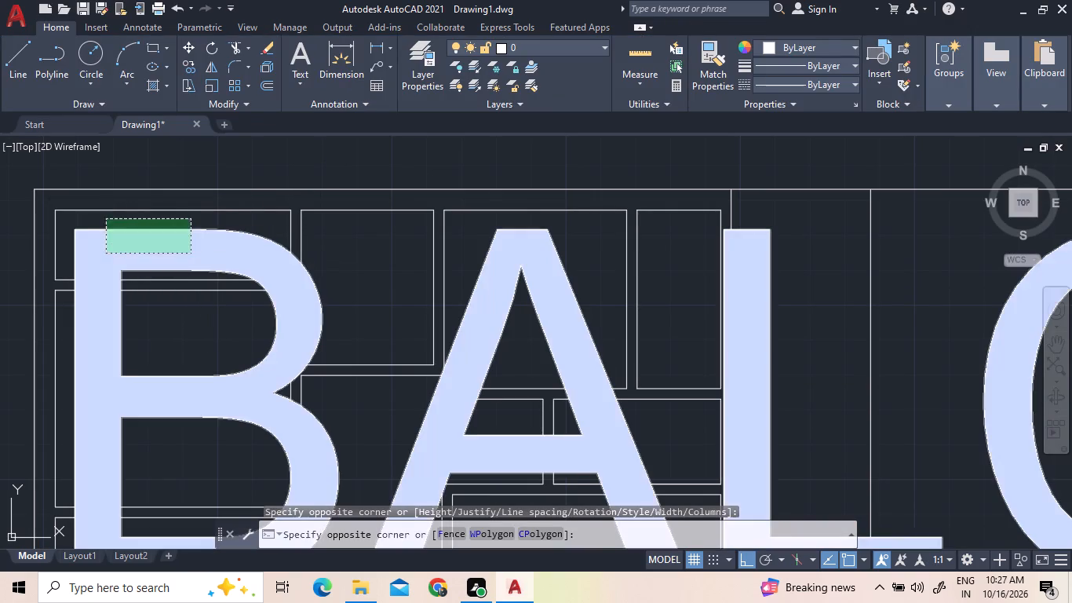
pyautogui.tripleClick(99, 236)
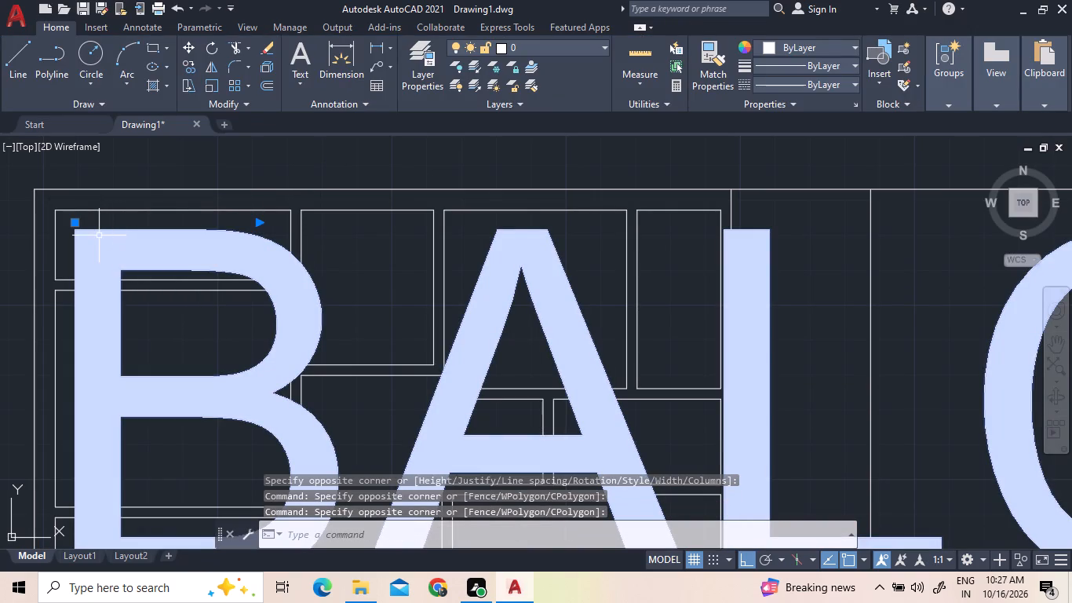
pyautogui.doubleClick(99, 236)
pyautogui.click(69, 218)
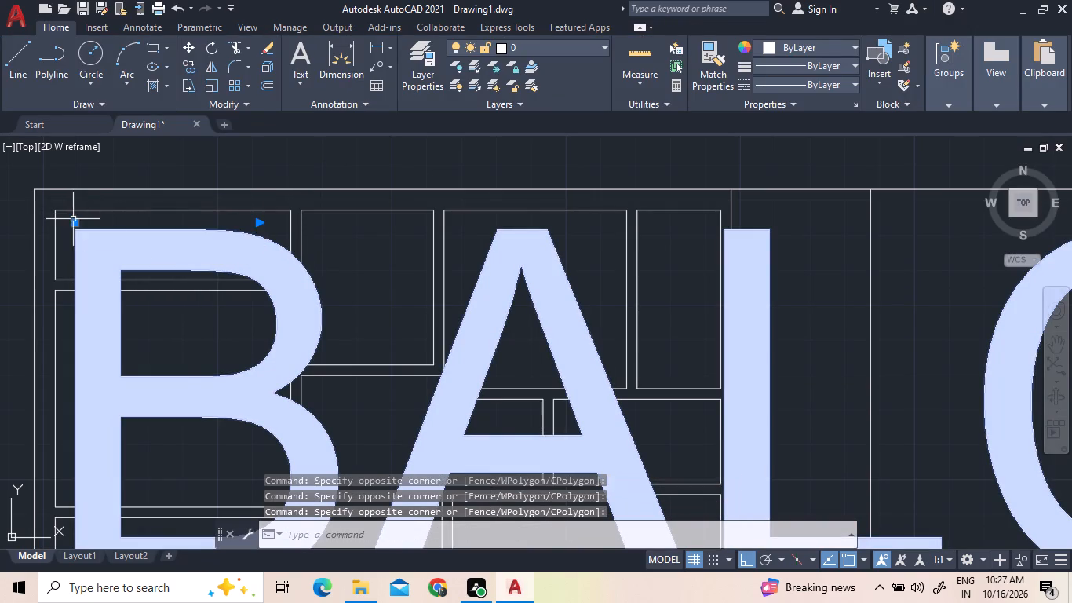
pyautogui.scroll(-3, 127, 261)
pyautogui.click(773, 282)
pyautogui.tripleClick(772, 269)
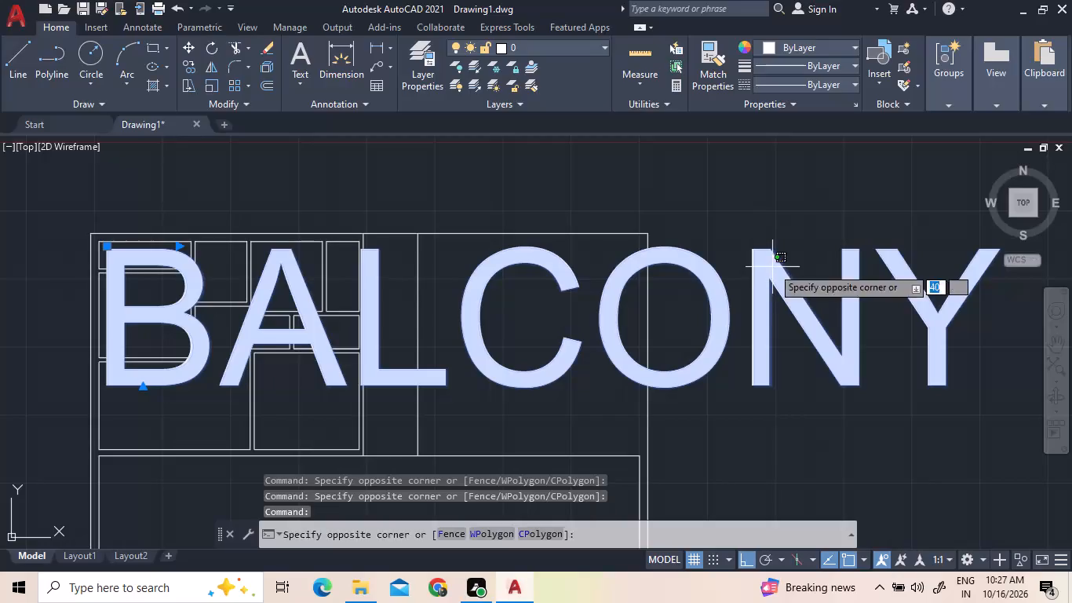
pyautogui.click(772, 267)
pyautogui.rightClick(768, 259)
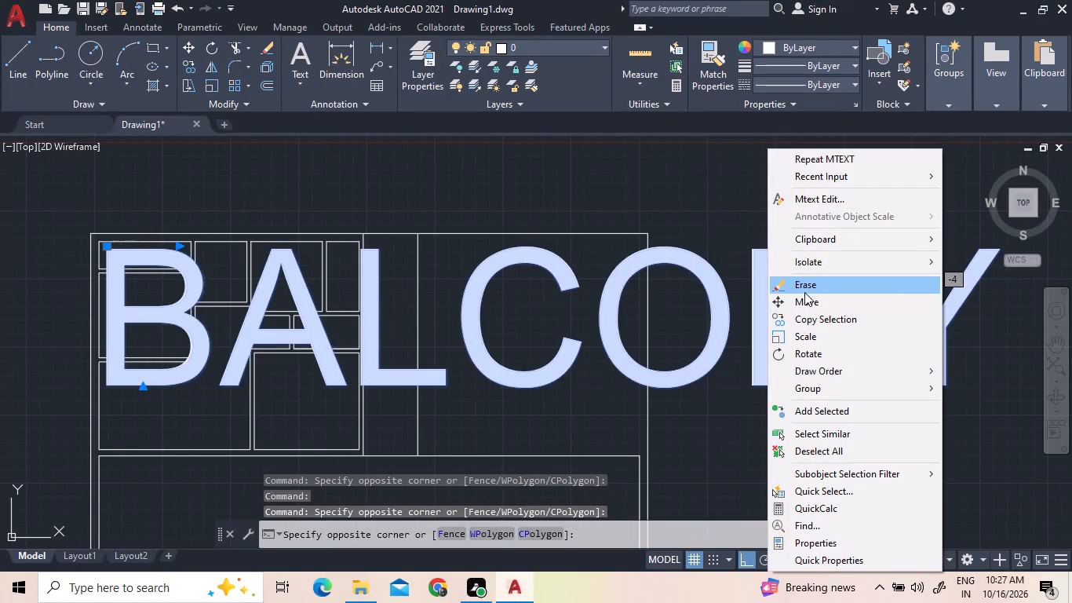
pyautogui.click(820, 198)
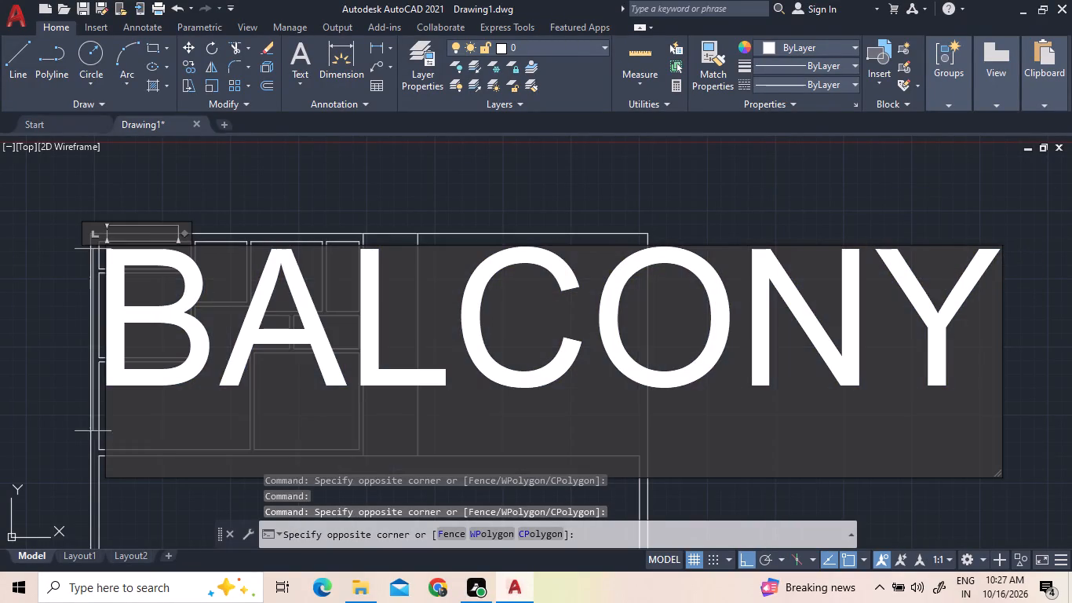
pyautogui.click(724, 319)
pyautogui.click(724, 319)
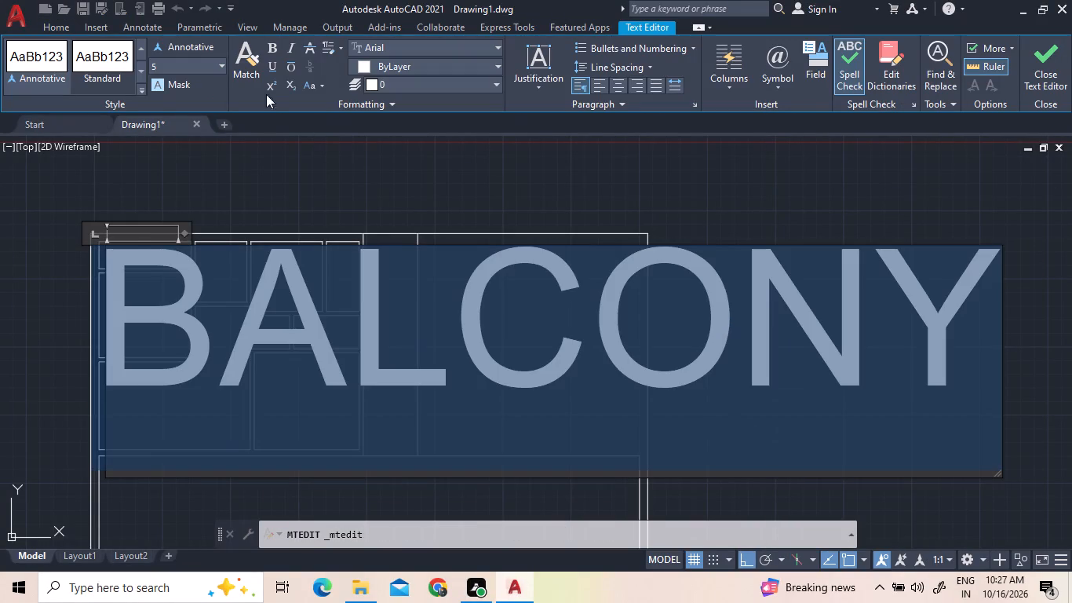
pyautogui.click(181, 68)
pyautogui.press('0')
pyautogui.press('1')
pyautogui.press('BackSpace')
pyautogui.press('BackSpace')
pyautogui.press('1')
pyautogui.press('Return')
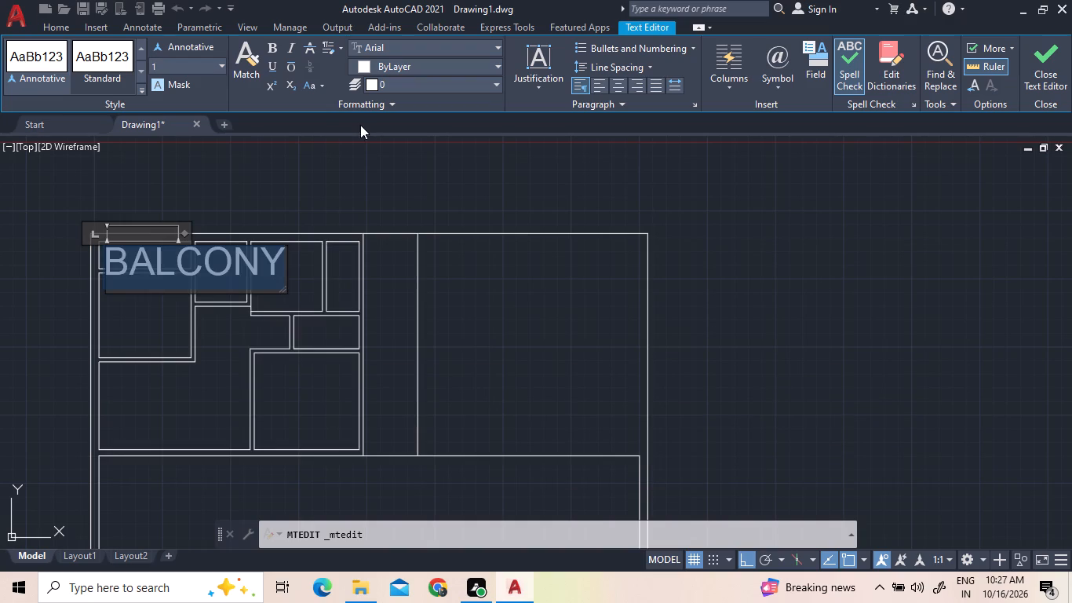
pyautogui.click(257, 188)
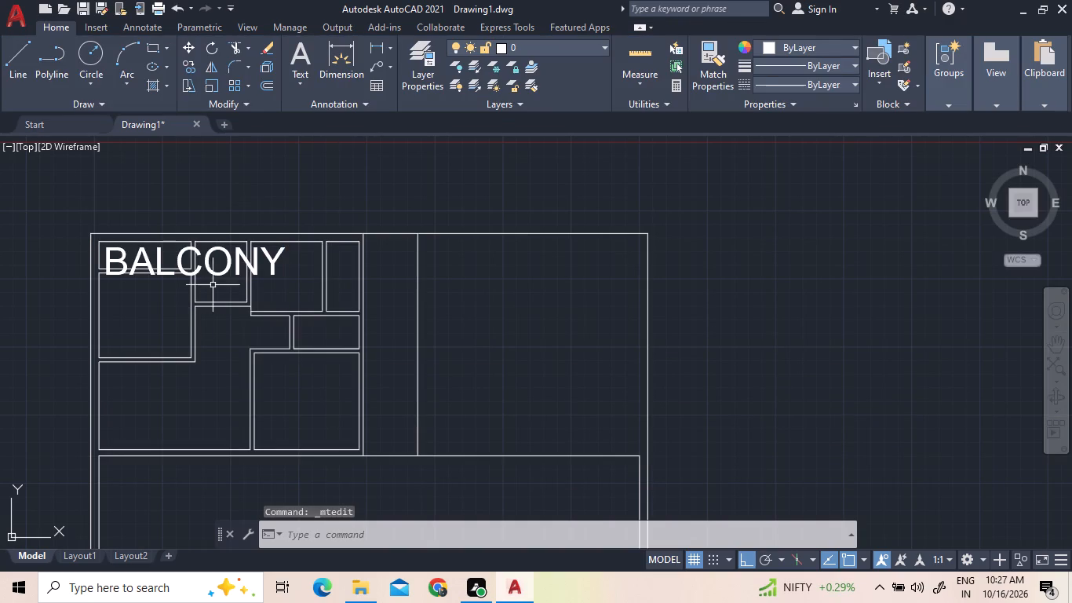
# Reopen the BALCONY label for editing and set its text height to 0.5.
pyautogui.click(236, 276)
pyautogui.tripleClick(220, 256)
pyautogui.click(220, 256)
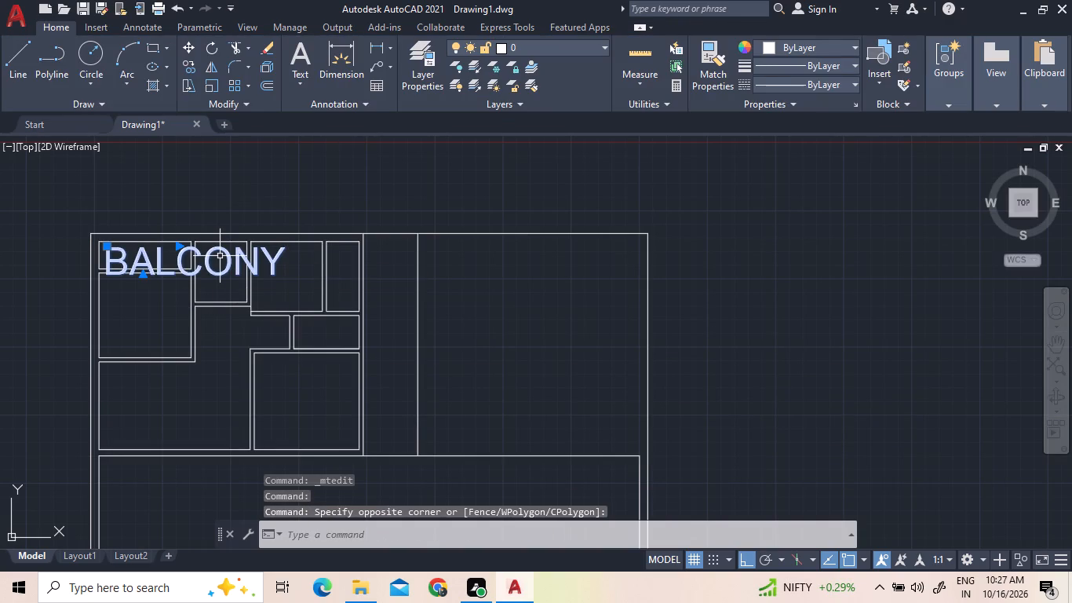
pyautogui.tripleClick(220, 256)
pyautogui.click(220, 256)
pyautogui.tripleClick(212, 250)
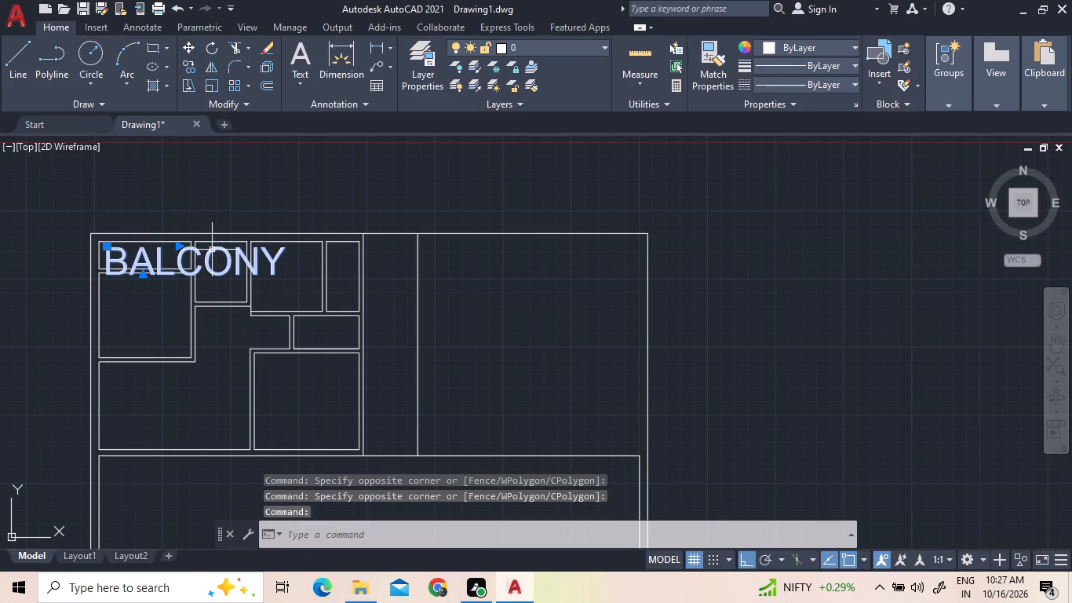
pyautogui.click(212, 250)
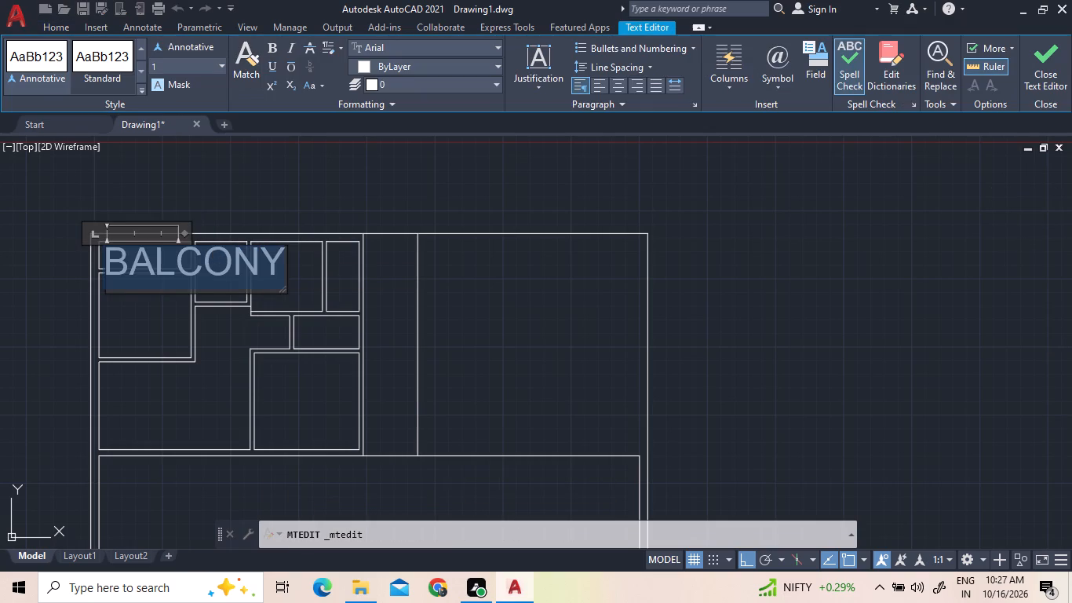
pyautogui.click(169, 65)
pyautogui.write('0.5')
pyautogui.press('Return')
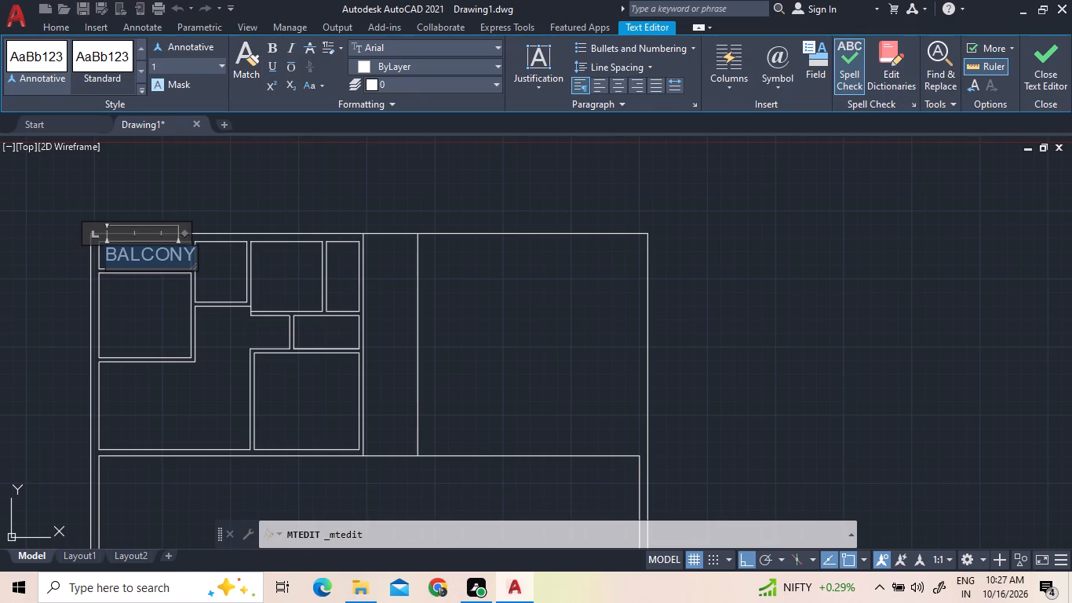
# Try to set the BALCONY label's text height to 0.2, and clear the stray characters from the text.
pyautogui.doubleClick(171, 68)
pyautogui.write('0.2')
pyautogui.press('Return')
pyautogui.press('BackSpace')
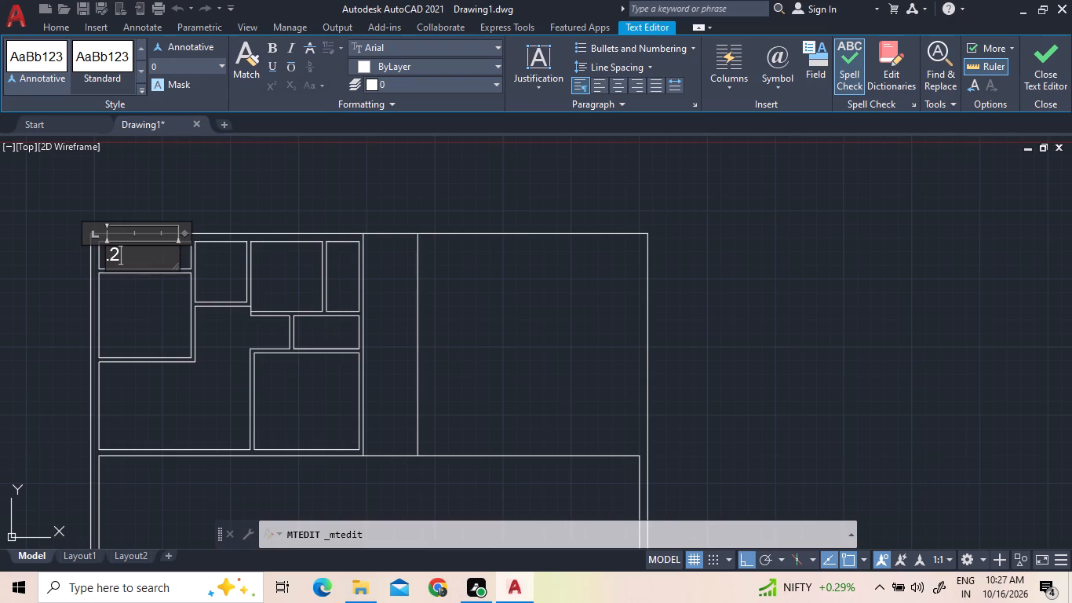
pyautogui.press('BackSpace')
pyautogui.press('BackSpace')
# Re-enter the label text as Balcony, with only the first letter capitalised.
pyautogui.press('b')
pyautogui.press('BackSpace')
pyautogui.press('b')
pyautogui.press('BackSpace')
pyautogui.press('b')
pyautogui.write('al')
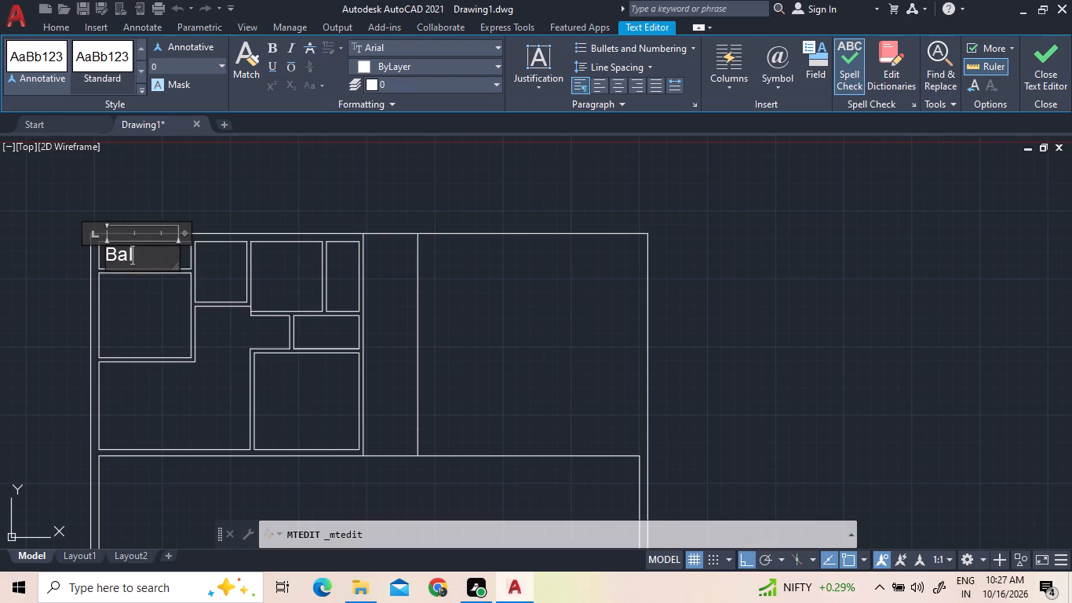
pyautogui.write('cony')
# Apply a text height of 0.5 to the whole Balcony label and finish editing.
pyautogui.doubleClick(152, 258)
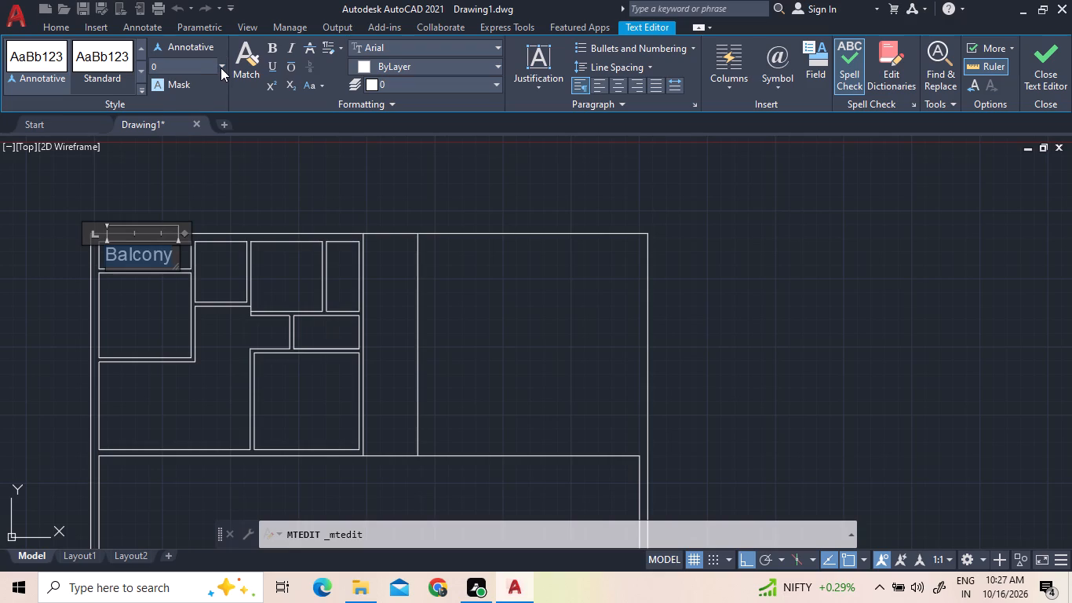
pyautogui.click(221, 68)
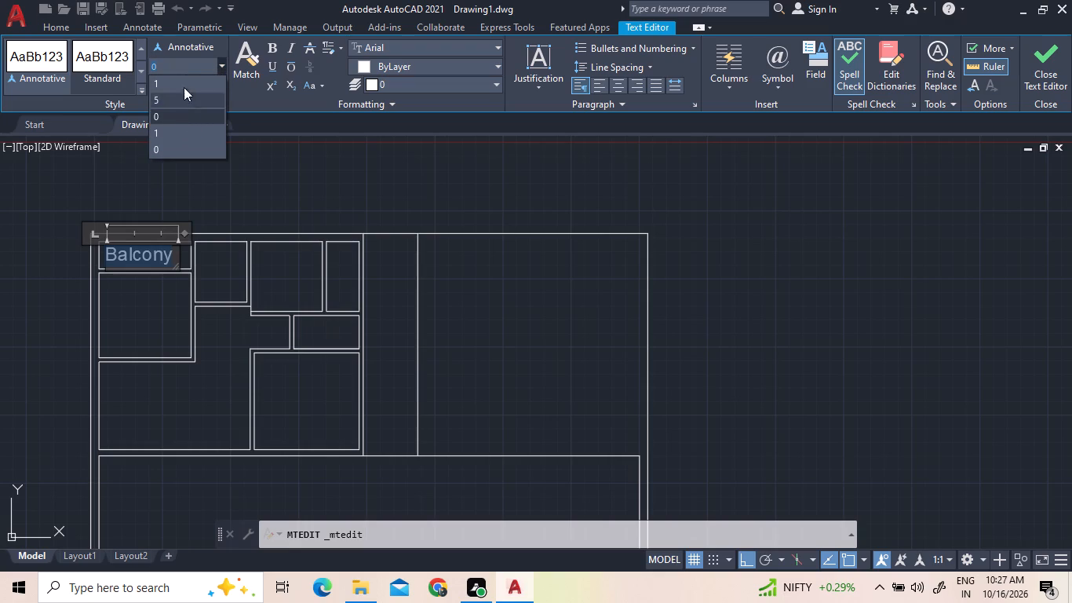
pyautogui.doubleClick(179, 64)
pyautogui.write('0.5')
pyautogui.press('Return')
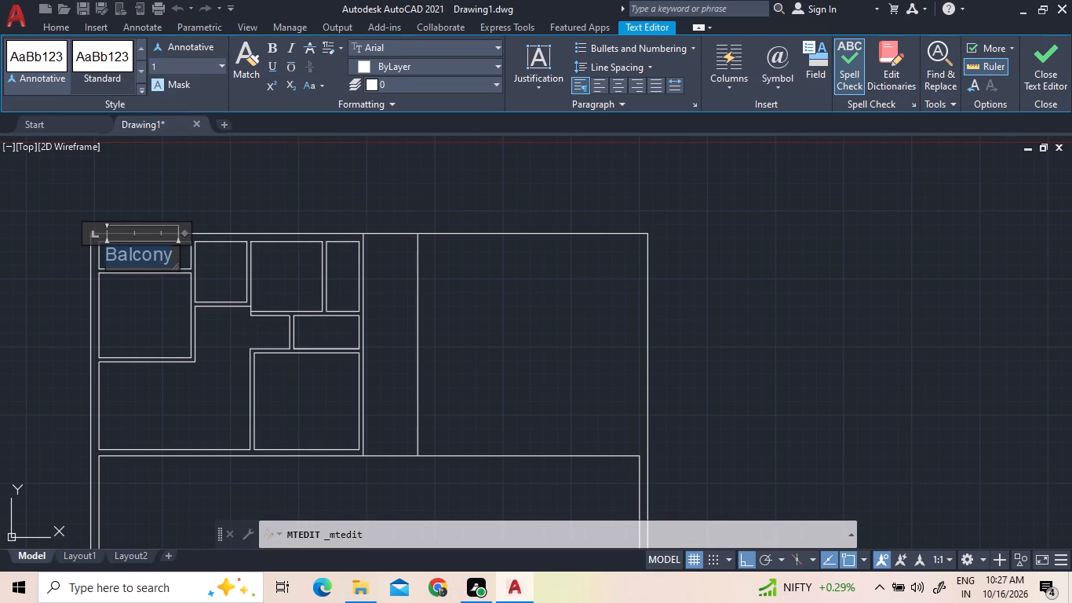
pyautogui.click(244, 186)
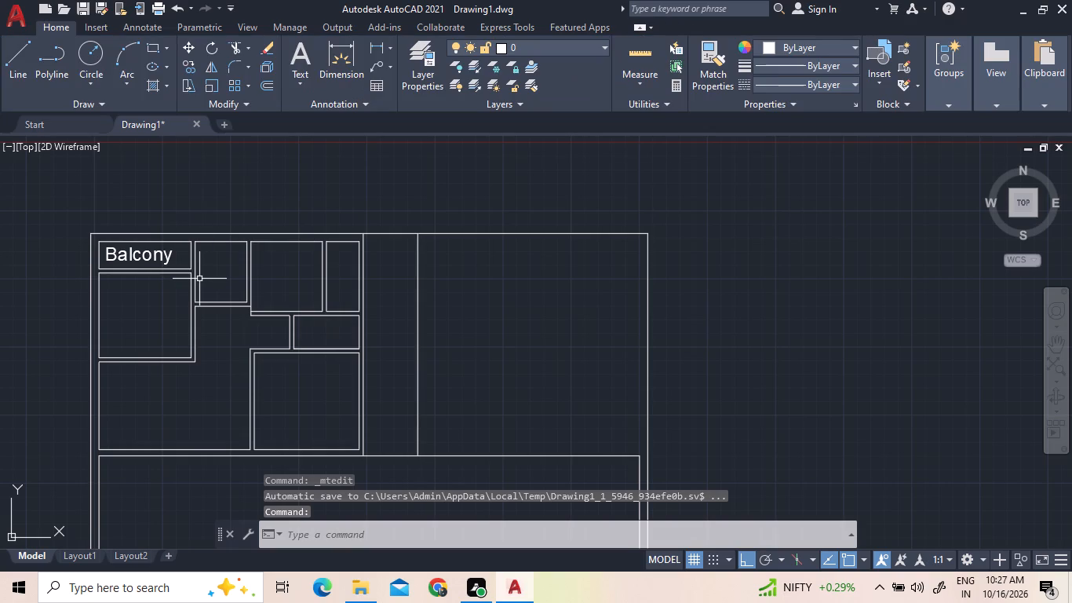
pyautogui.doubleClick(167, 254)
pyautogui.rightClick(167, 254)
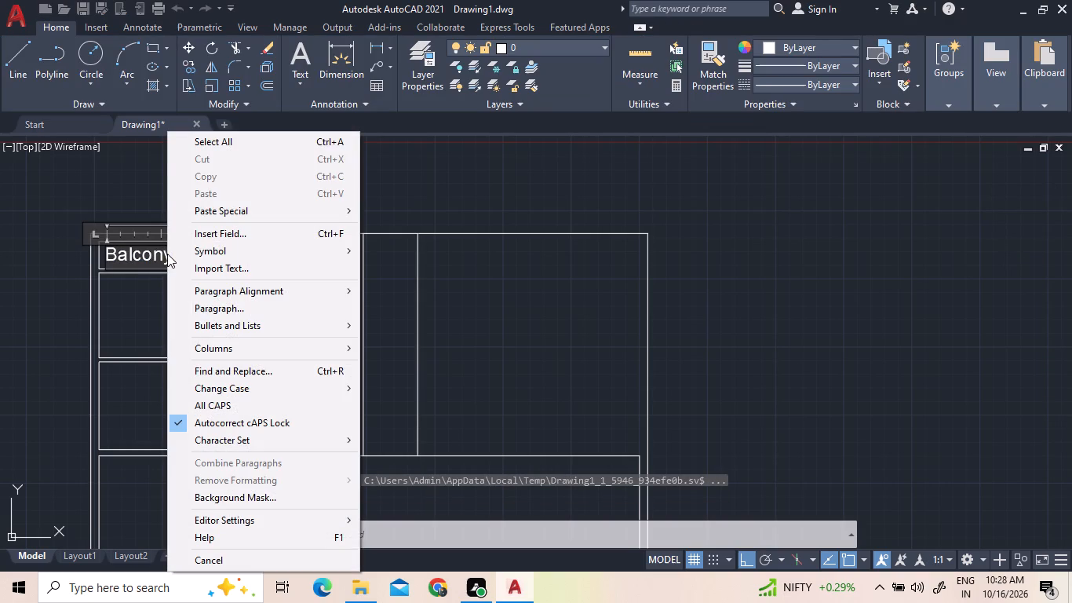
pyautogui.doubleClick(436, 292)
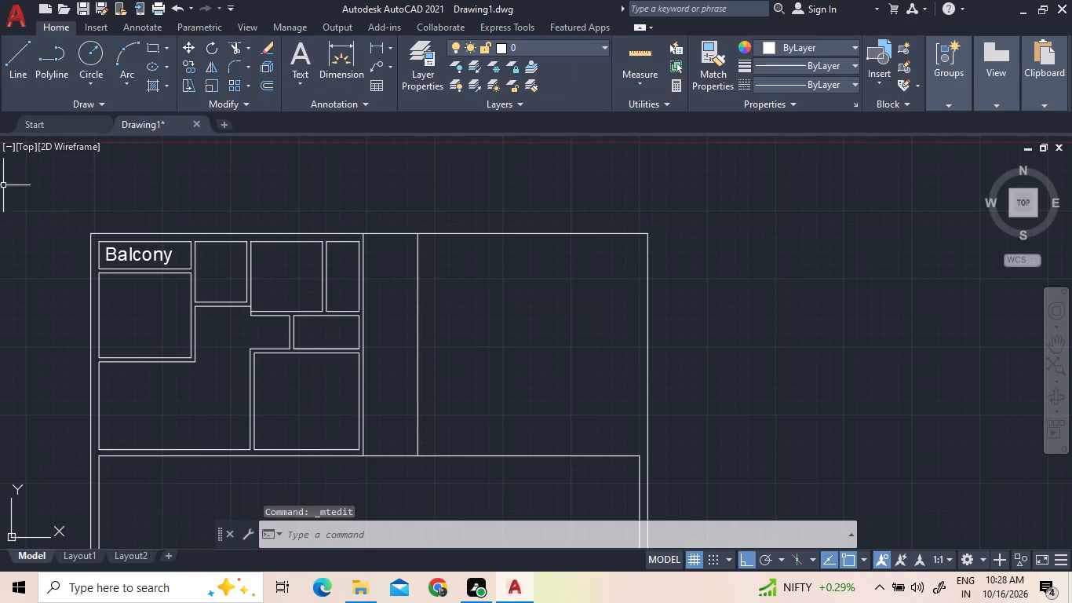
# Copy the Balcony label into the seven other rooms of the left layout, turning Ortho off for the diagonal placements.
pyautogui.click(147, 254)
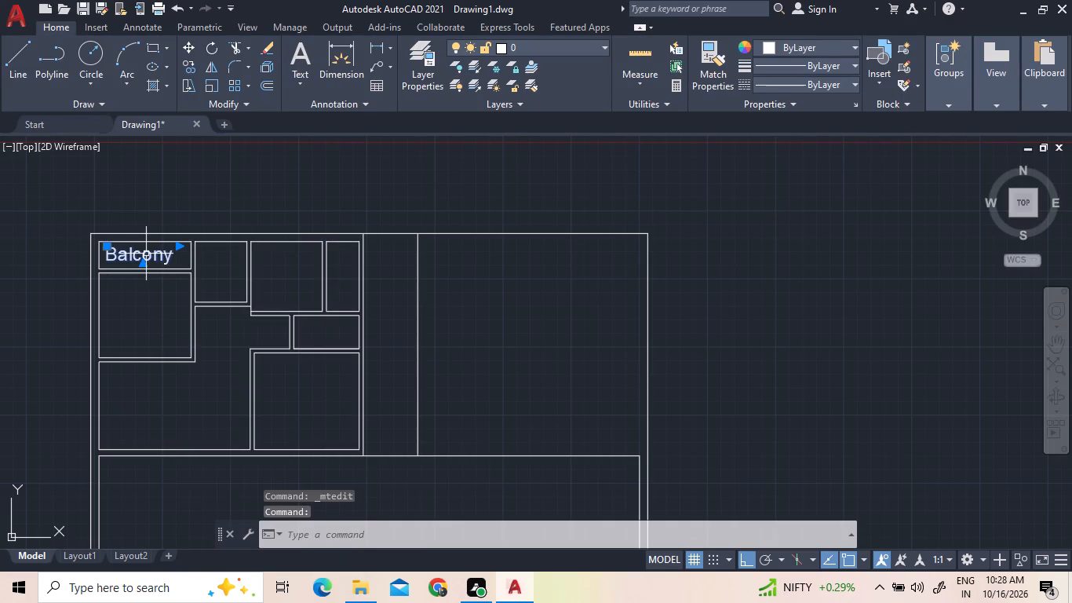
pyautogui.rightClick(145, 252)
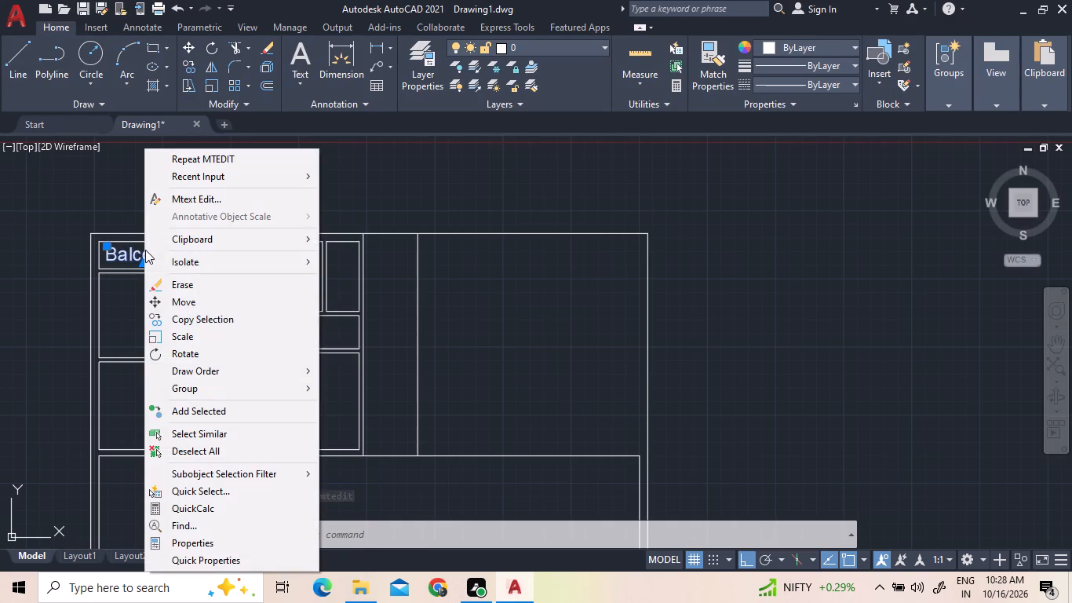
pyautogui.doubleClick(199, 320)
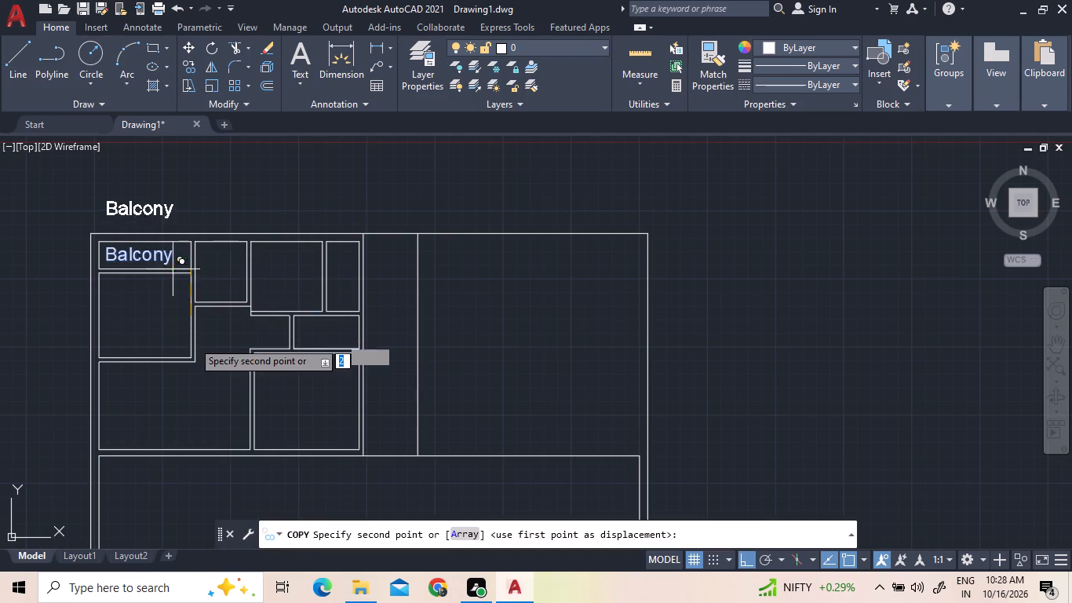
pyautogui.click(198, 370)
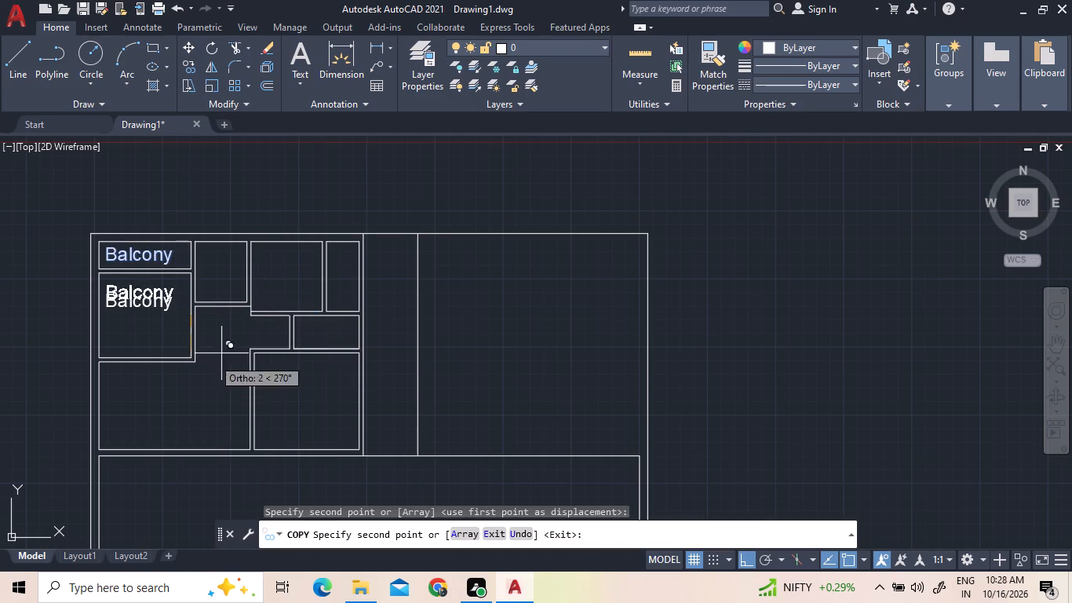
pyautogui.doubleClick(340, 336)
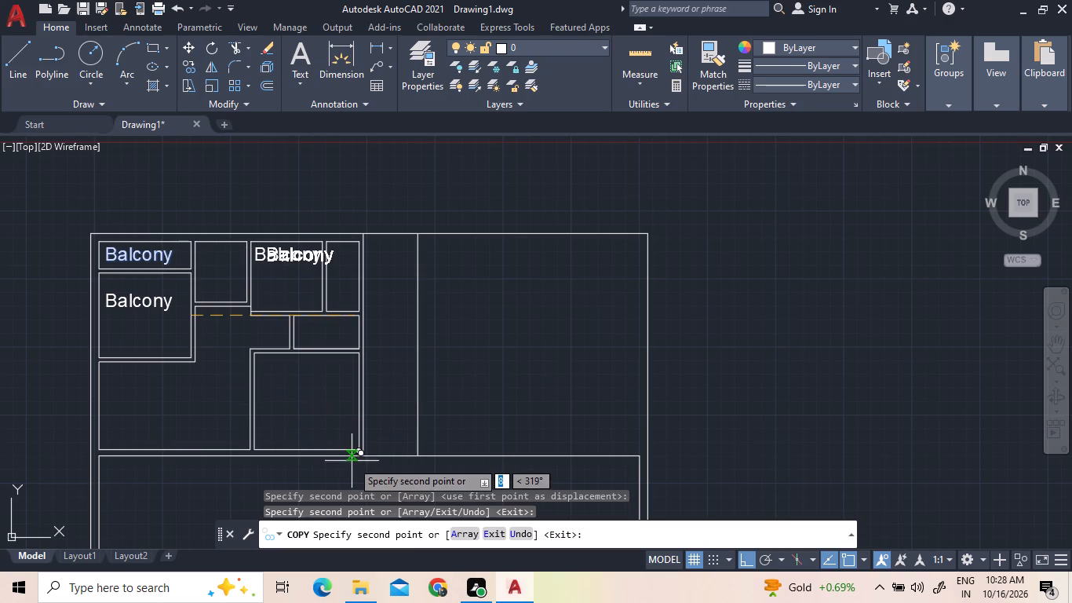
pyautogui.press('F8')
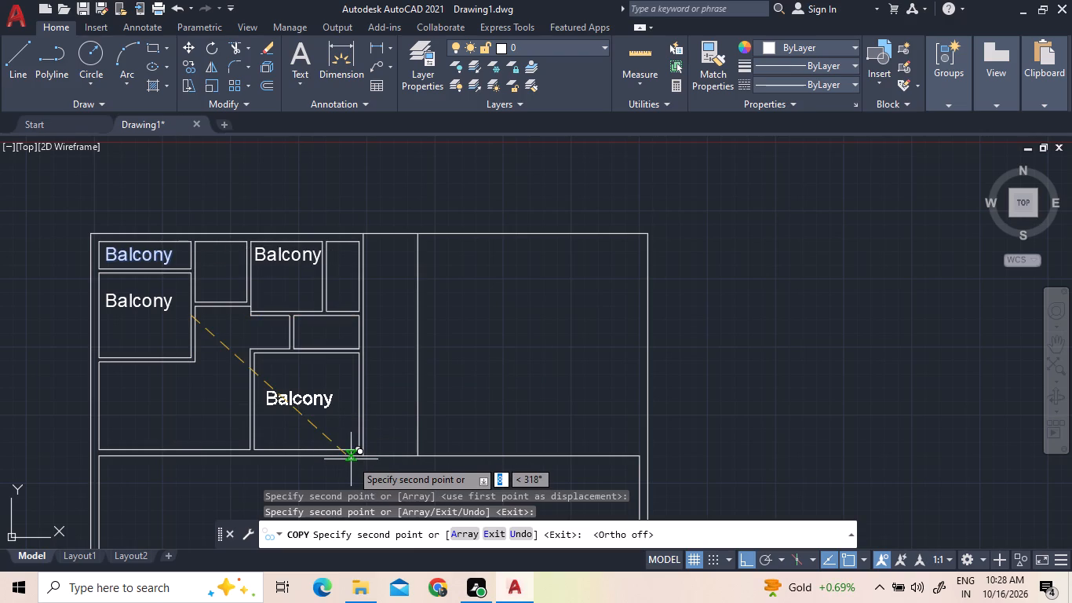
pyautogui.click(354, 459)
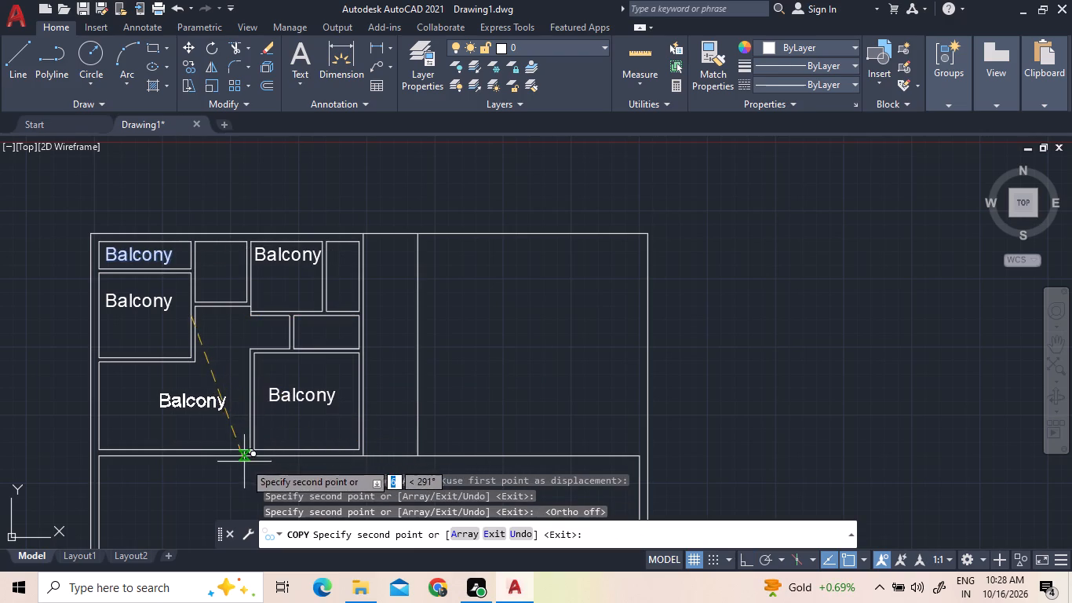
pyautogui.click(244, 462)
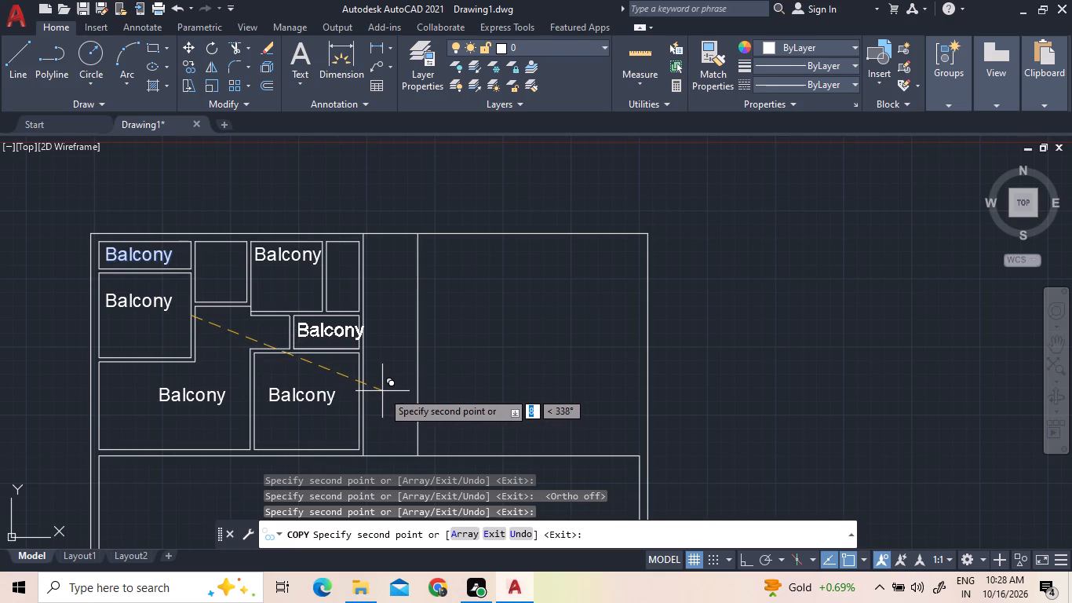
pyautogui.click(382, 391)
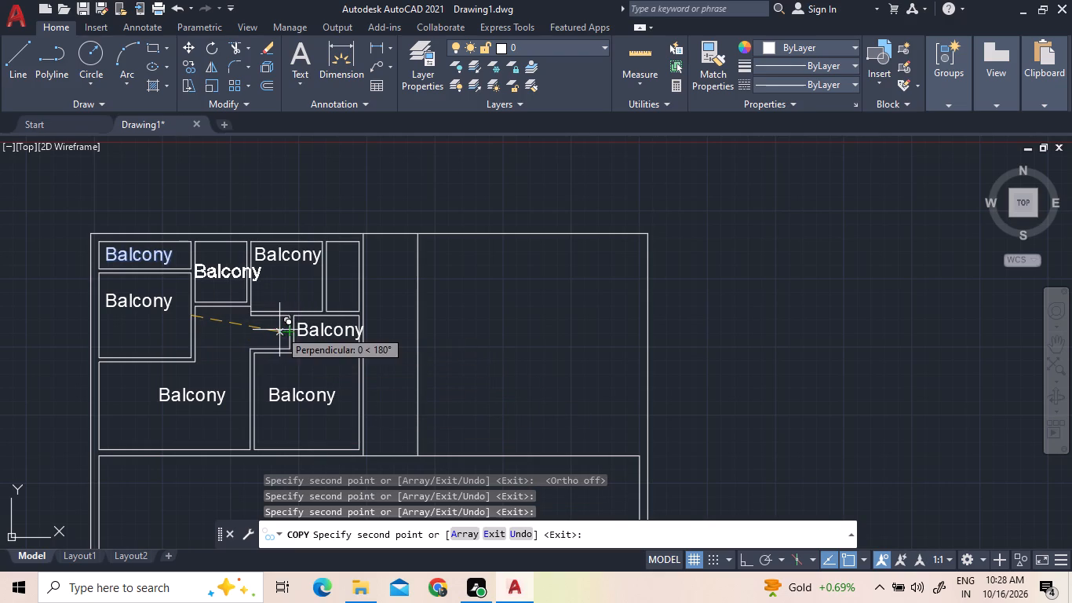
pyautogui.click(279, 330)
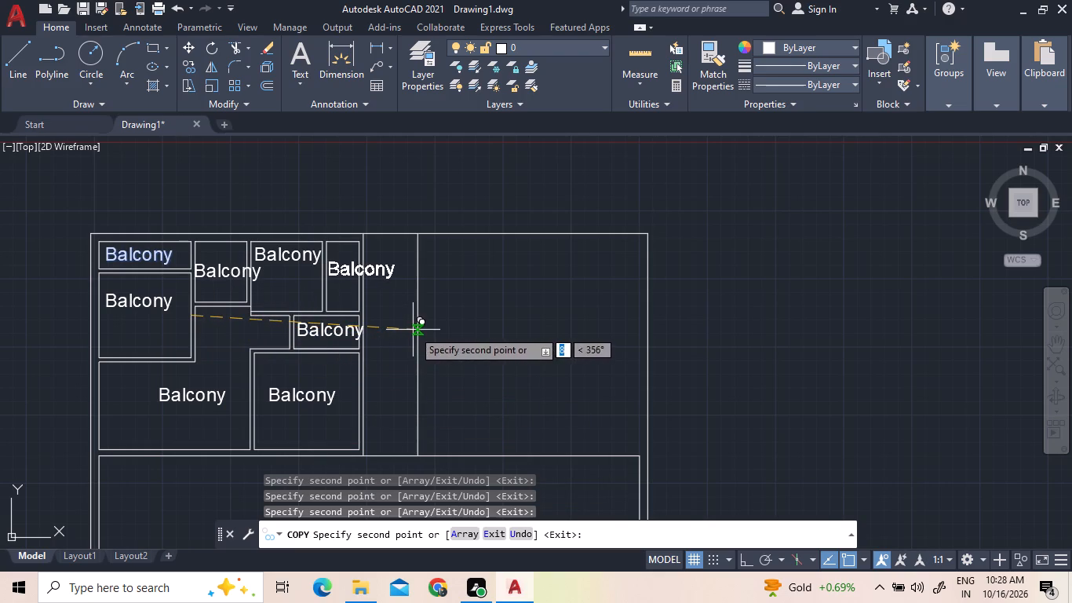
pyautogui.click(413, 330)
pyautogui.press('Escape')
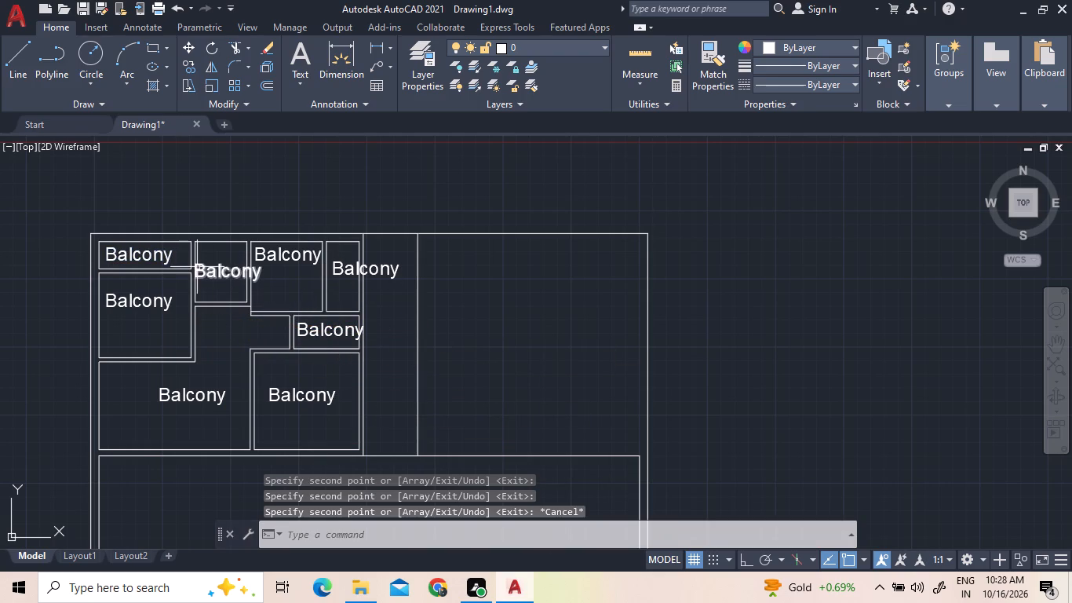
# Change the copied label in the room directly beside the balcony to Toilet.
pyautogui.tripleClick(227, 272)
pyautogui.click(227, 272)
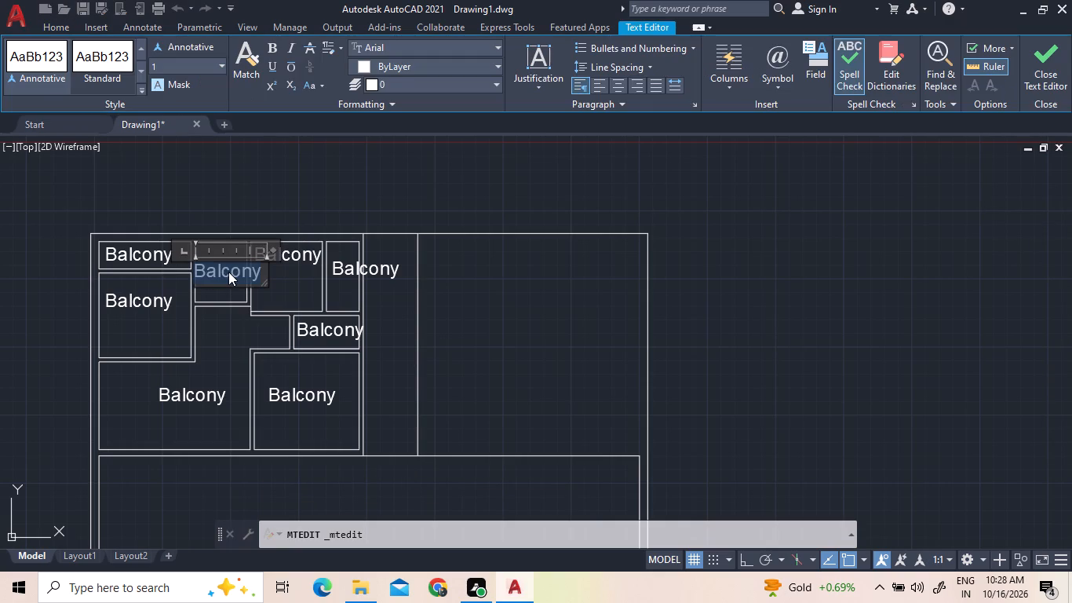
pyautogui.press('t')
pyautogui.press('BackSpace')
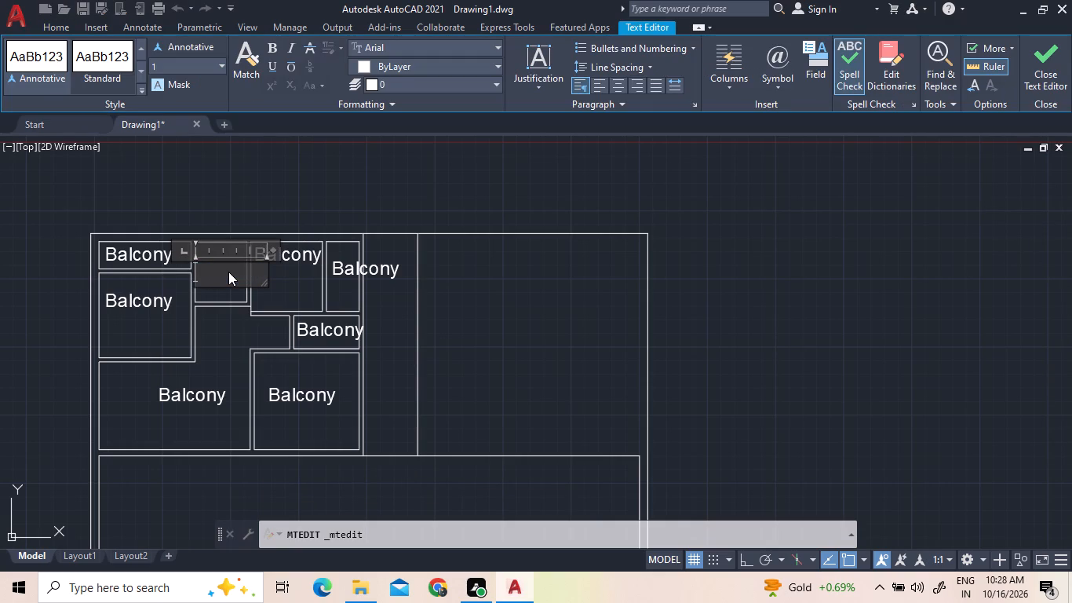
pyautogui.press('t')
pyautogui.write('oil')
pyautogui.write('et')
pyautogui.click(170, 314)
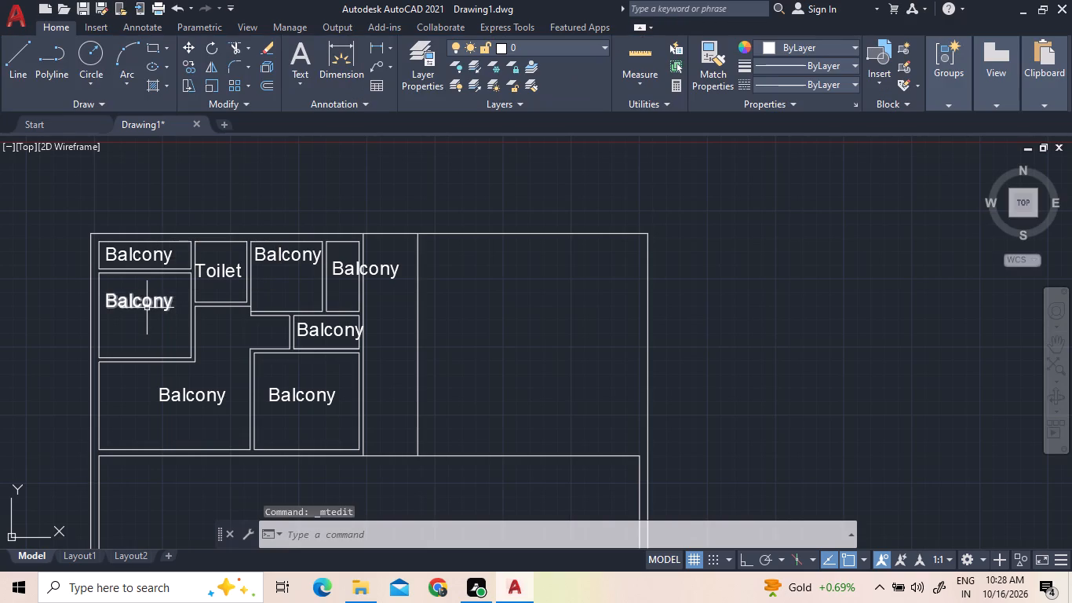
# Change the copied label in the room directly below the balcony to Bedroom.
pyautogui.tripleClick(147, 308)
pyautogui.click(147, 308)
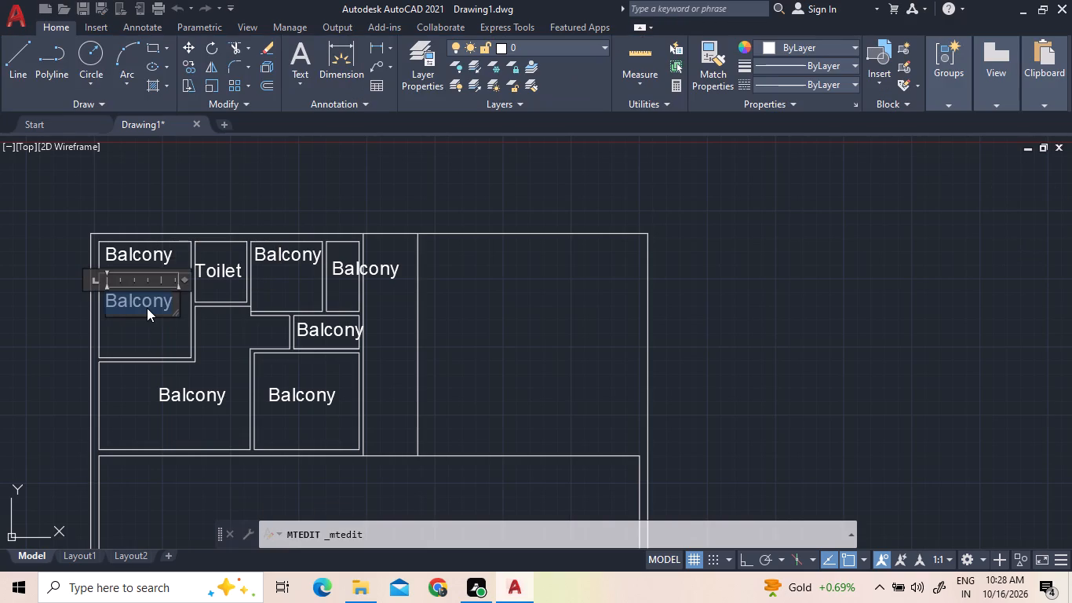
pyautogui.press('b')
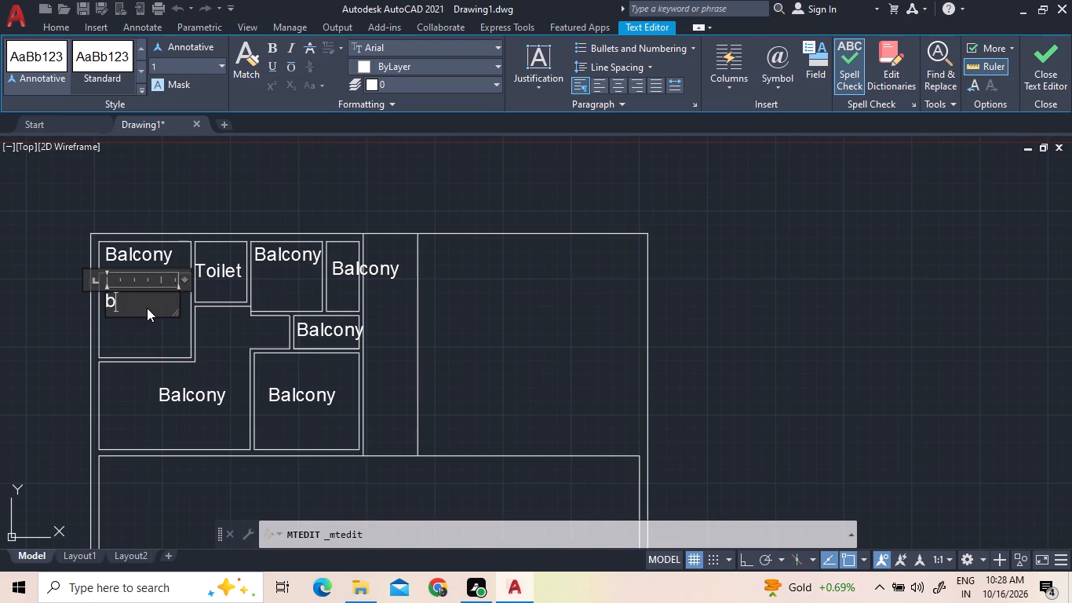
pyautogui.press('BackSpace')
pyautogui.write('BEDR')
pyautogui.press('BackSpace')
pyautogui.press('BackSpace')
pyautogui.press('BackSpace')
pyautogui.write('edroom')
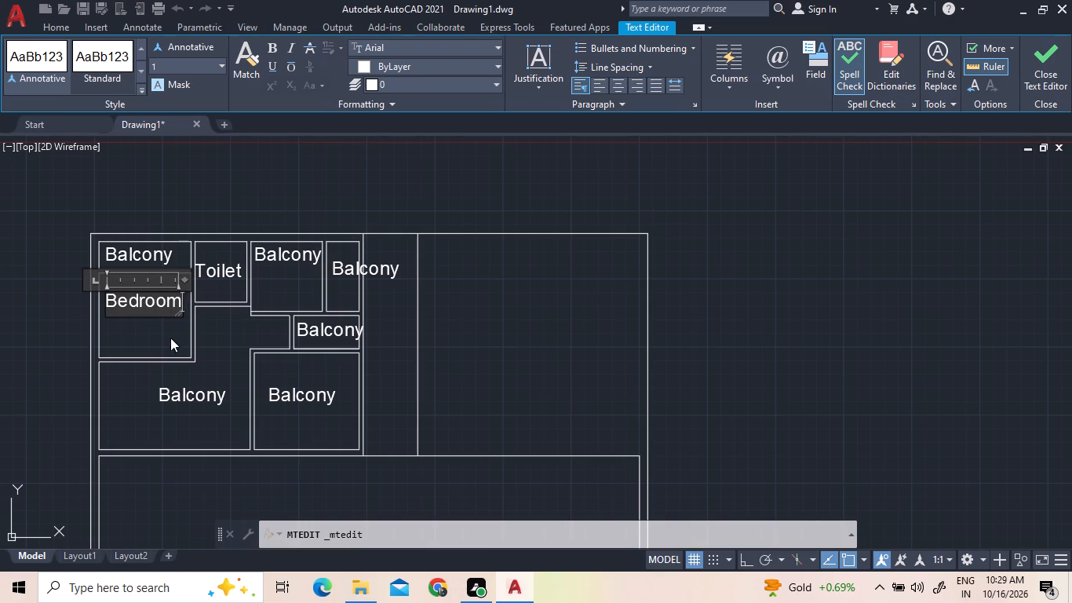
pyautogui.click(180, 322)
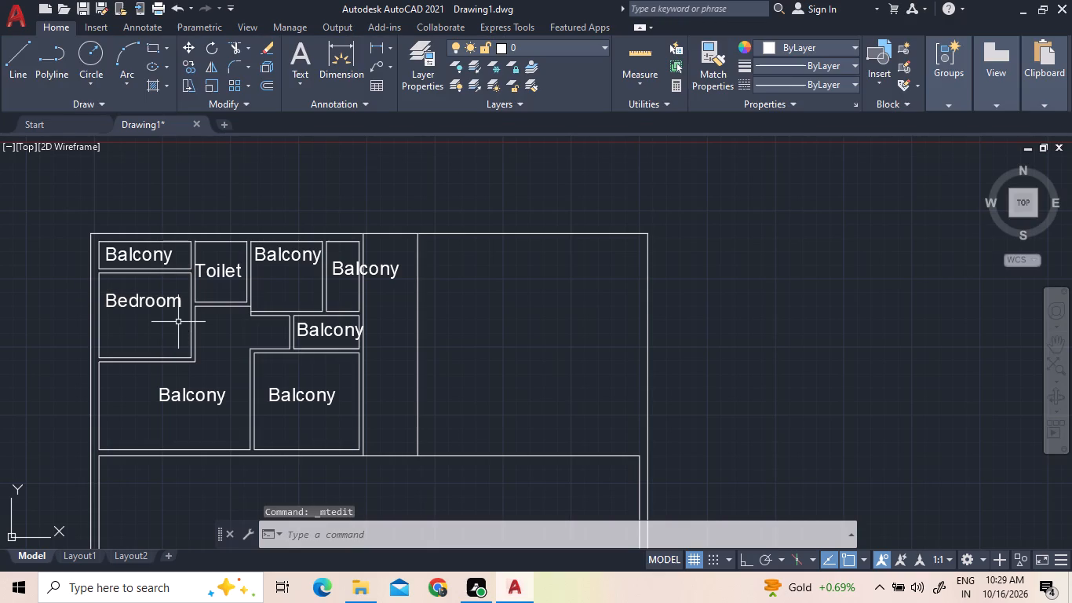
# Change the copied label in the upper room beside the Toilet to Kitchen.
pyautogui.tripleClick(279, 256)
pyautogui.doubleClick(279, 256)
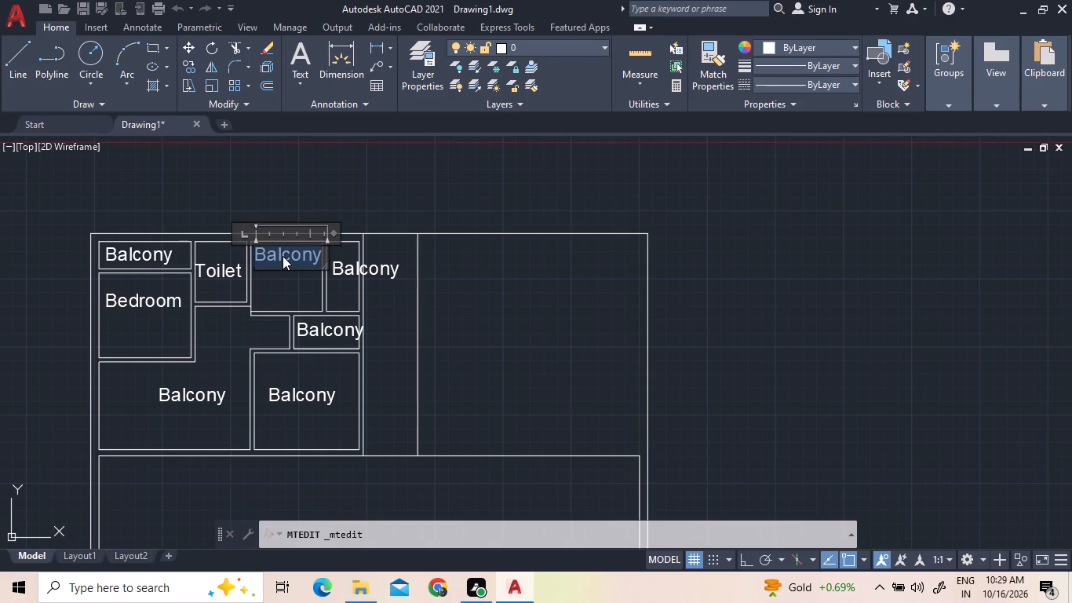
pyautogui.press('k')
pyautogui.write('itchen')
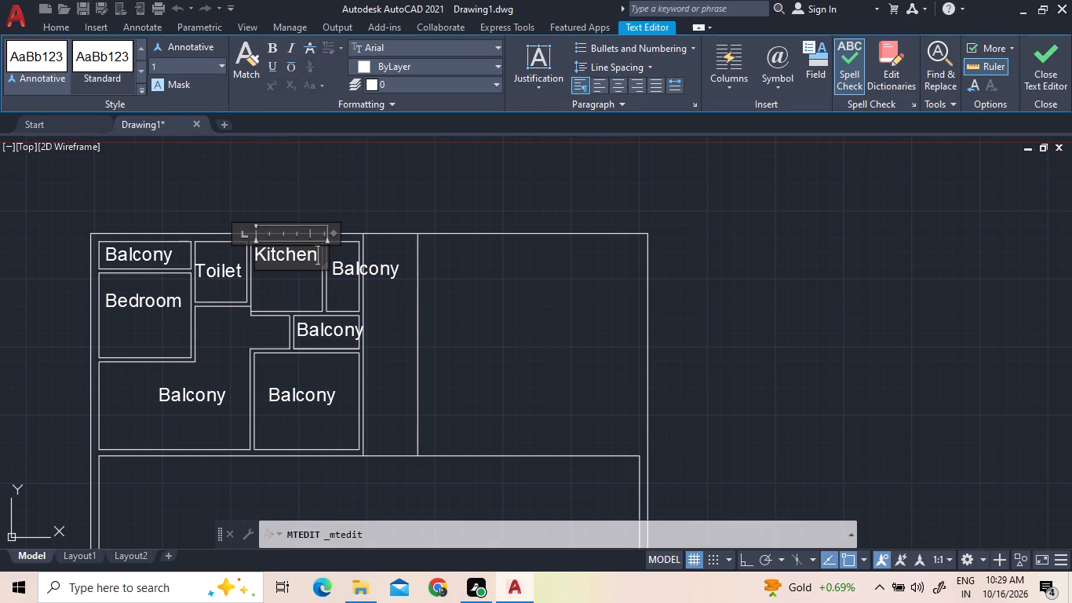
pyautogui.click(284, 280)
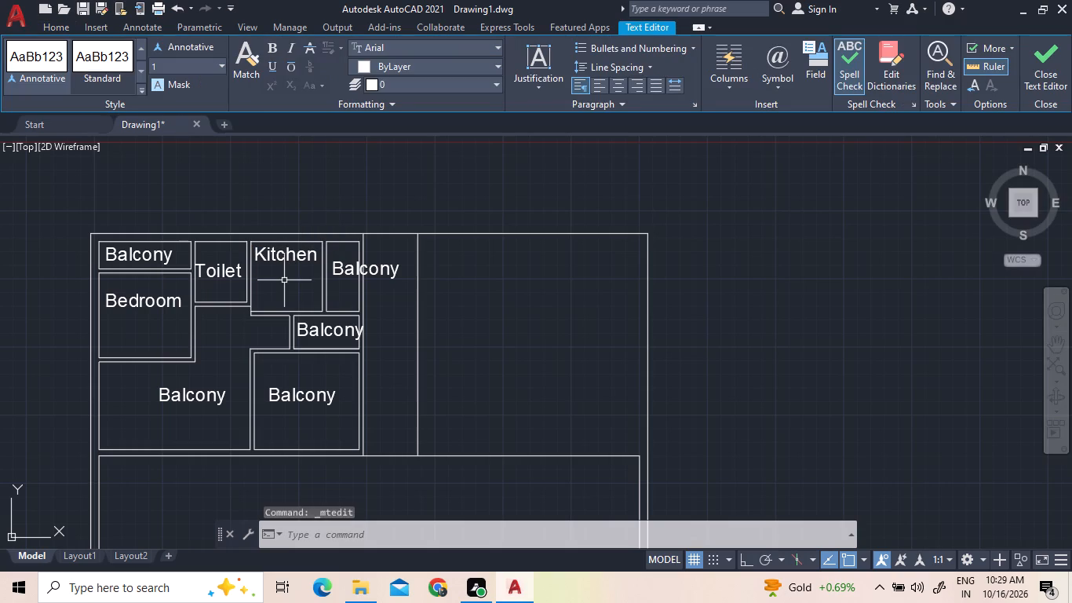
# Change the copied label in the narrow room beside the Kitchen to utility.
pyautogui.tripleClick(345, 268)
pyautogui.click(345, 268)
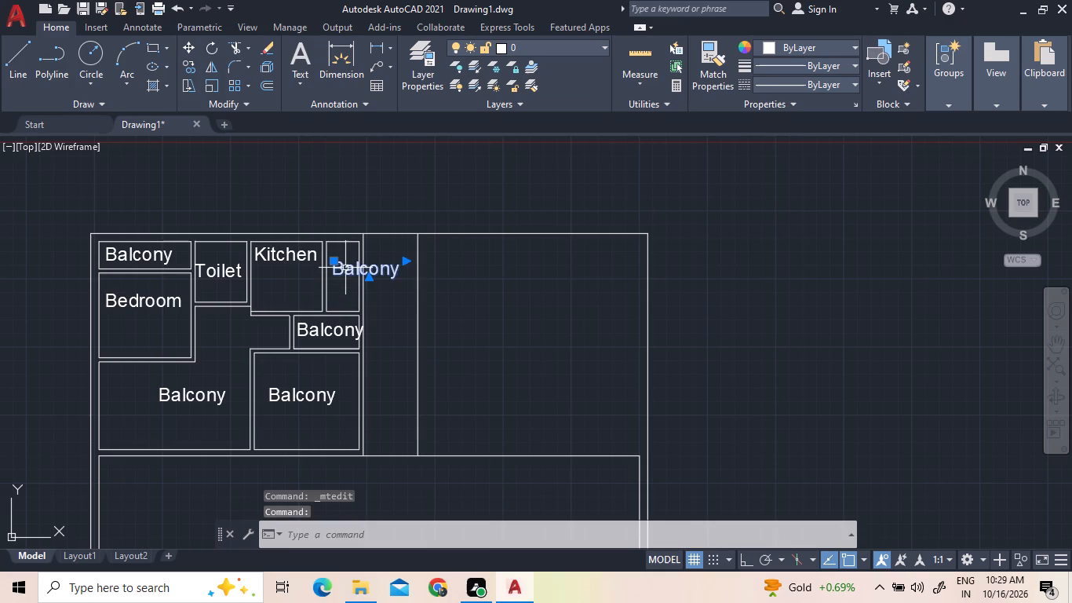
pyautogui.doubleClick(345, 268)
pyautogui.write('utl')
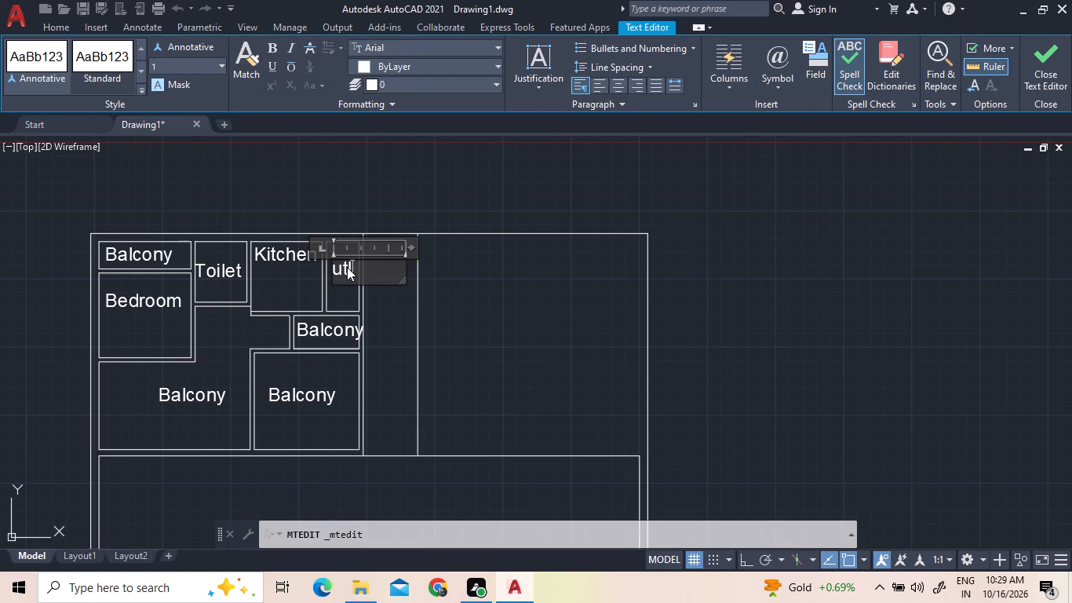
pyautogui.press('BackSpace')
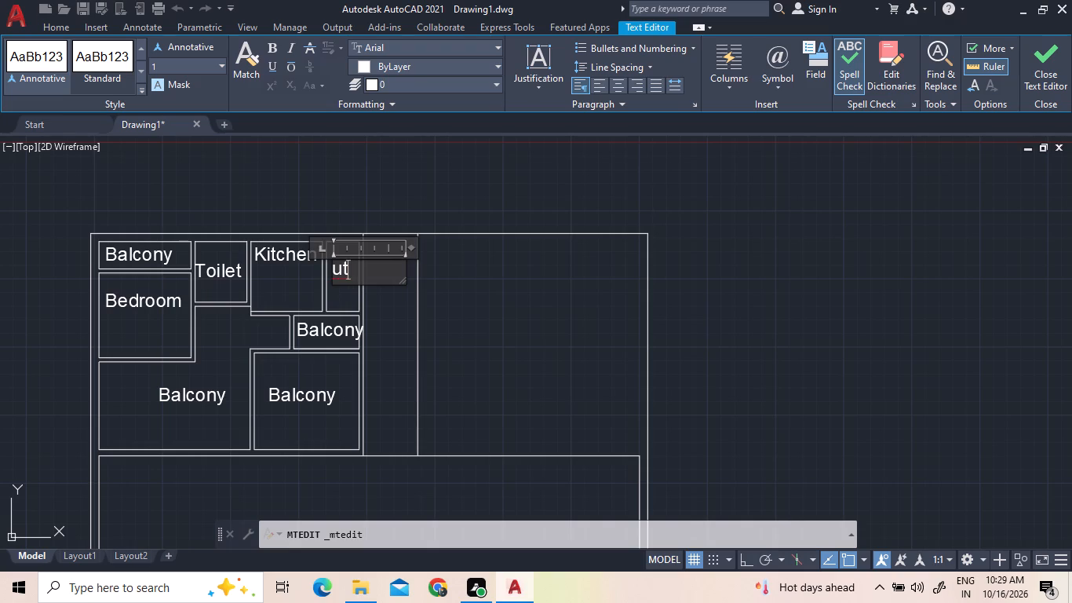
pyautogui.write('ility')
pyautogui.click(332, 328)
# Change the copied label in the small room below the utility to Toilet.
pyautogui.tripleClick(332, 328)
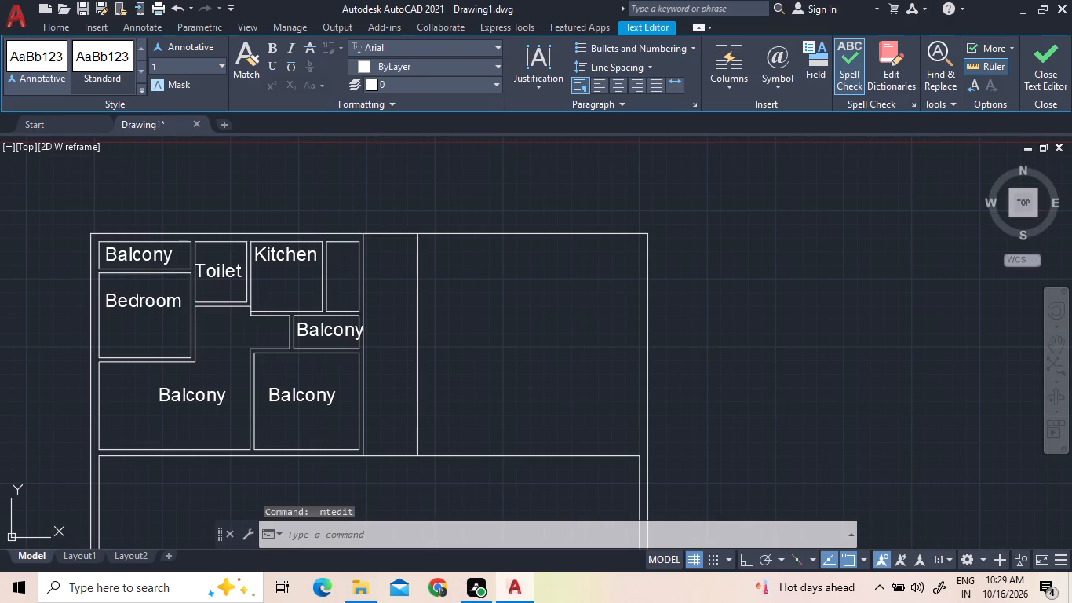
pyautogui.click(332, 328)
pyautogui.click(332, 328)
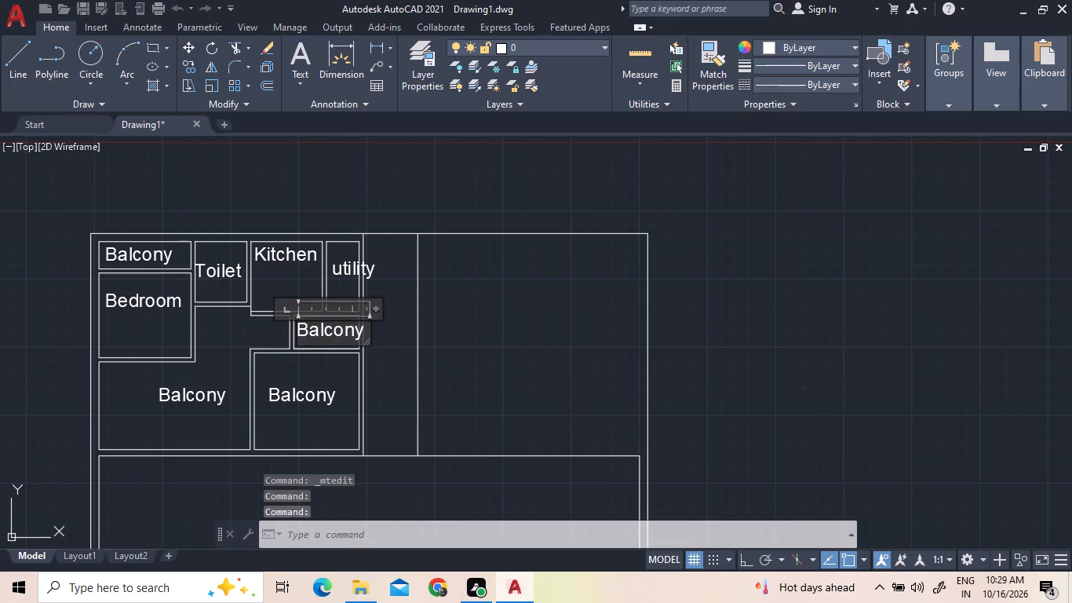
pyautogui.click(332, 328)
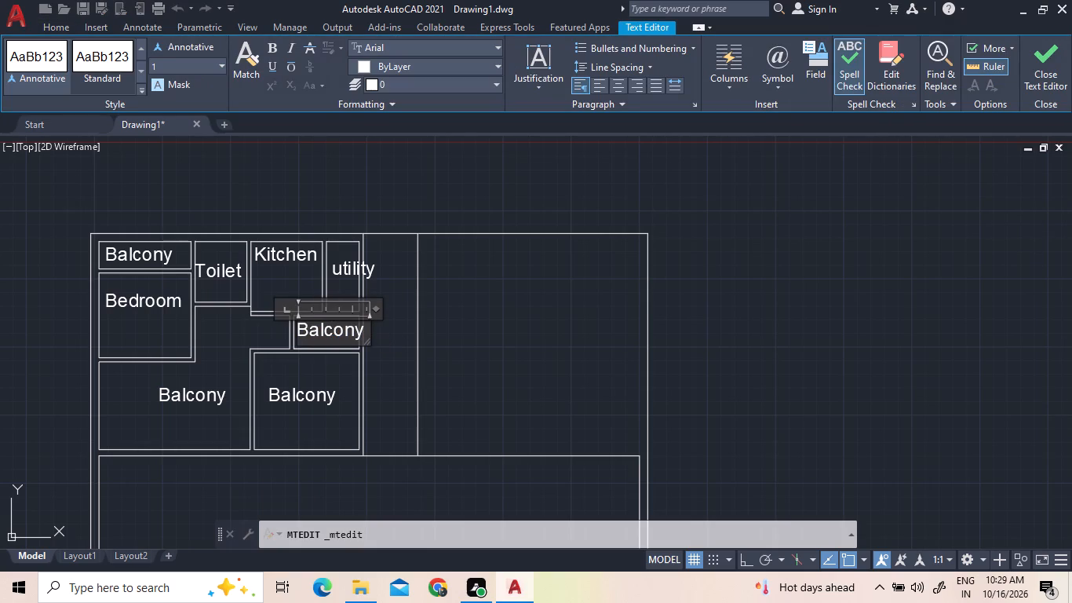
pyautogui.click(363, 332)
pyautogui.press('BackSpace')
pyautogui.press('BackSpace')
pyautogui.press('BackSpace')
pyautogui.press('BackSpace')
pyautogui.press('BackSpace')
pyautogui.press('BackSpace')
pyautogui.press('BackSpace')
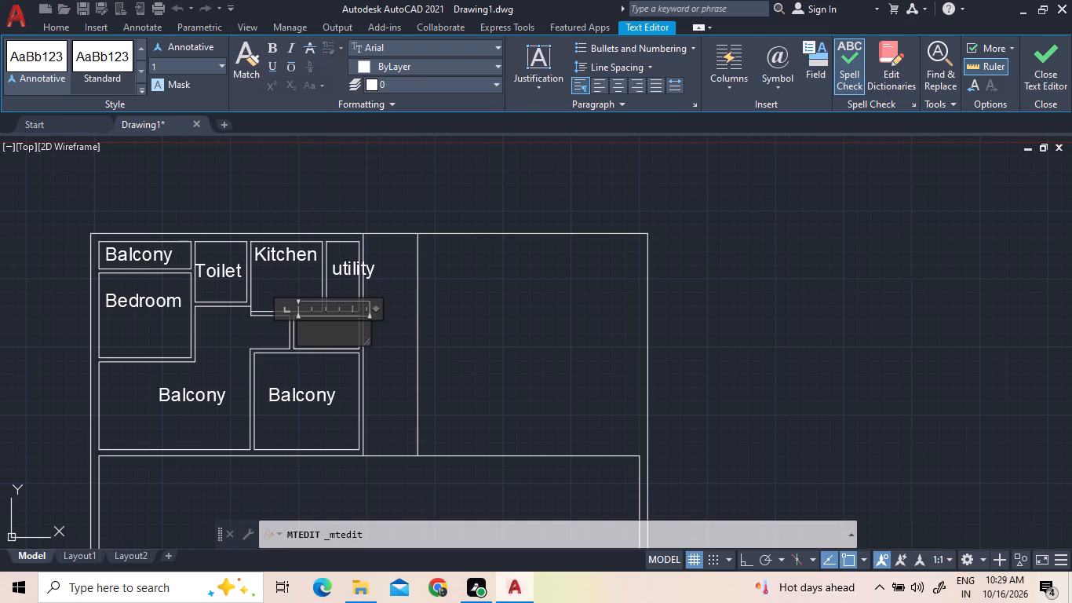
pyautogui.write('to')
pyautogui.press('BackSpace')
pyautogui.press('BackSpace')
pyautogui.write('TOILET')
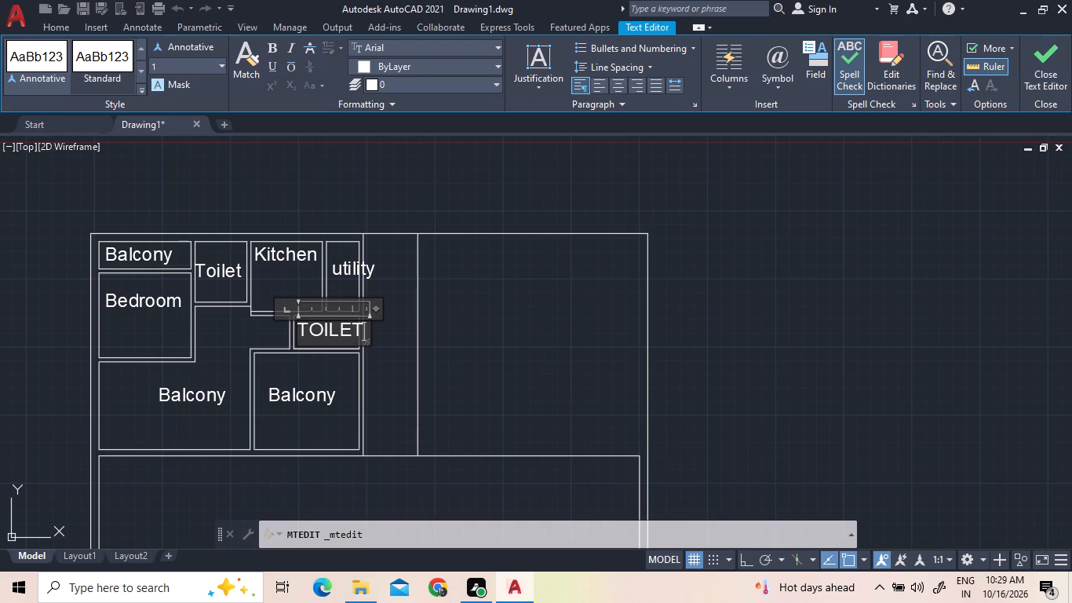
pyautogui.press('BackSpace')
pyautogui.press('BackSpace')
pyautogui.press('BackSpace')
pyautogui.press('BackSpace')
pyautogui.press('BackSpace')
pyautogui.write('oilet')
# Change the copied label in the large lower room below the first Bedroom to Living/Dining.
pyautogui.scroll(-1, 441, 331)
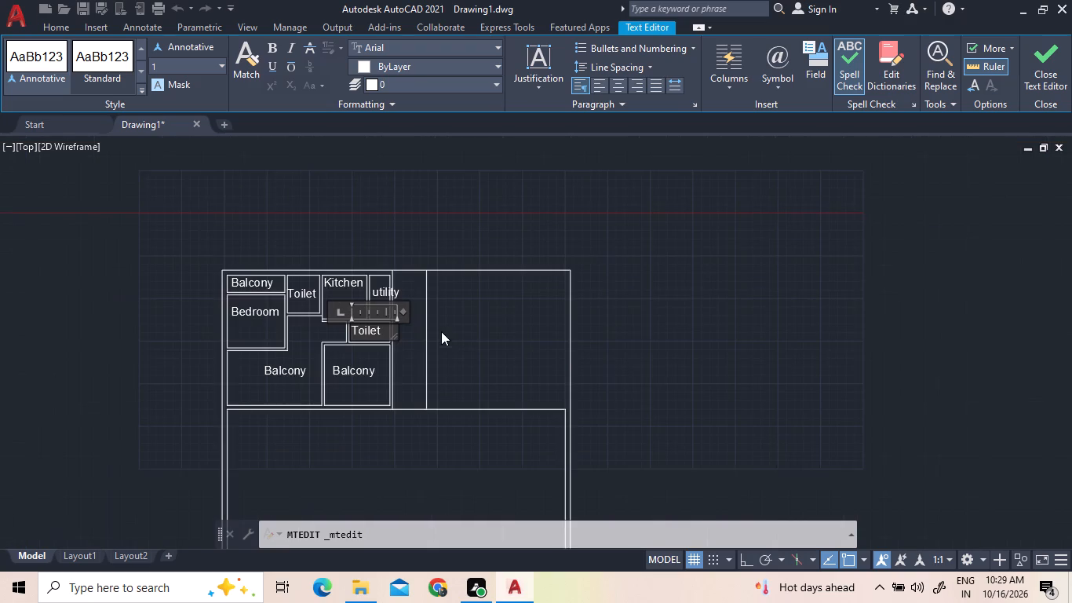
pyautogui.tripleClick(298, 369)
pyautogui.doubleClick(298, 369)
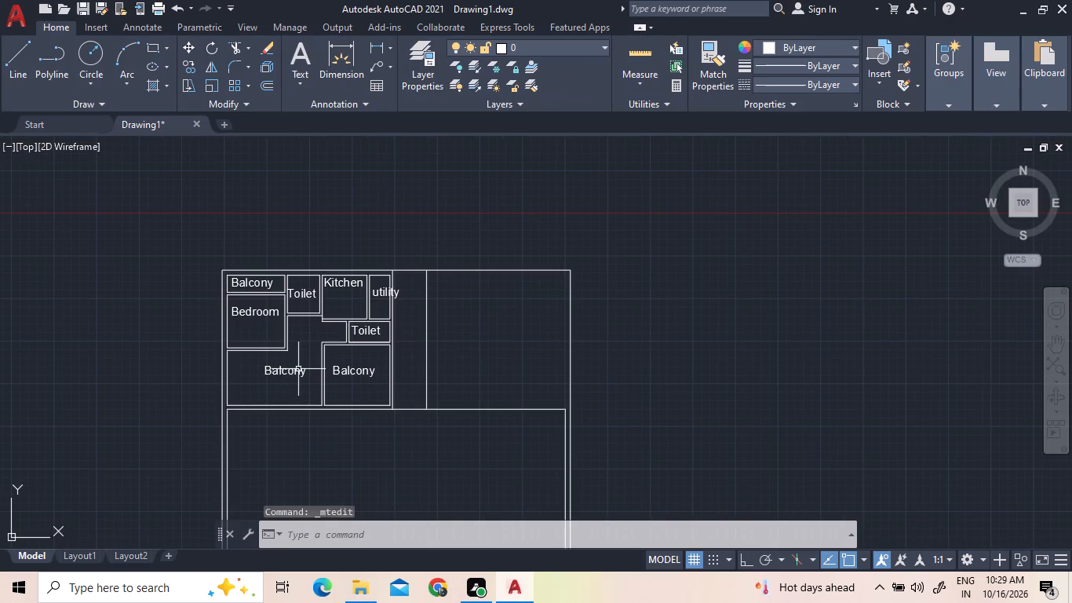
pyautogui.doubleClick(295, 371)
pyautogui.scroll(4, 295, 371)
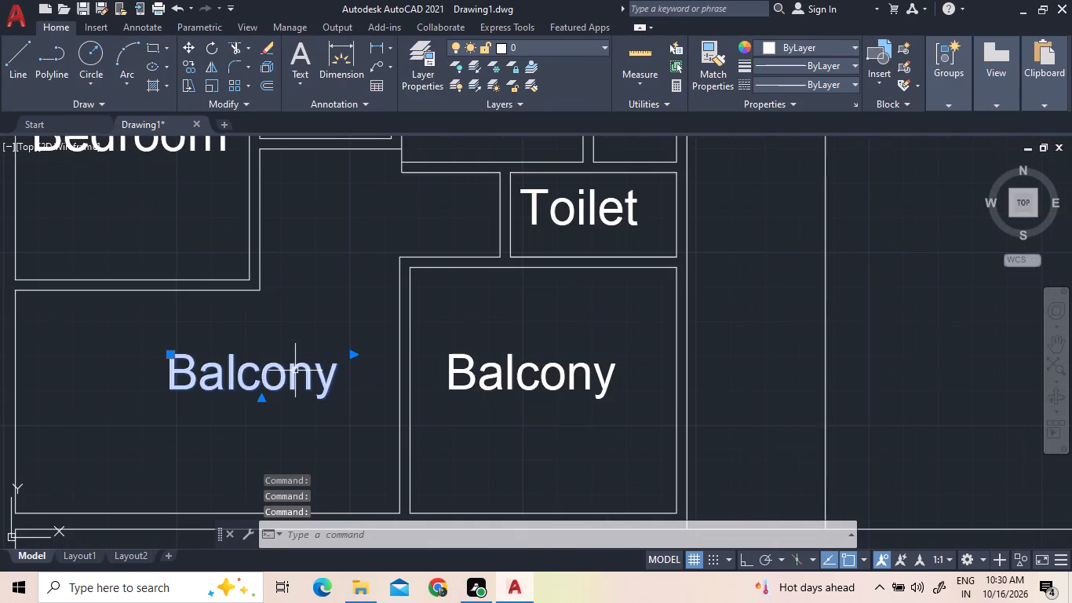
pyautogui.doubleClick(295, 371)
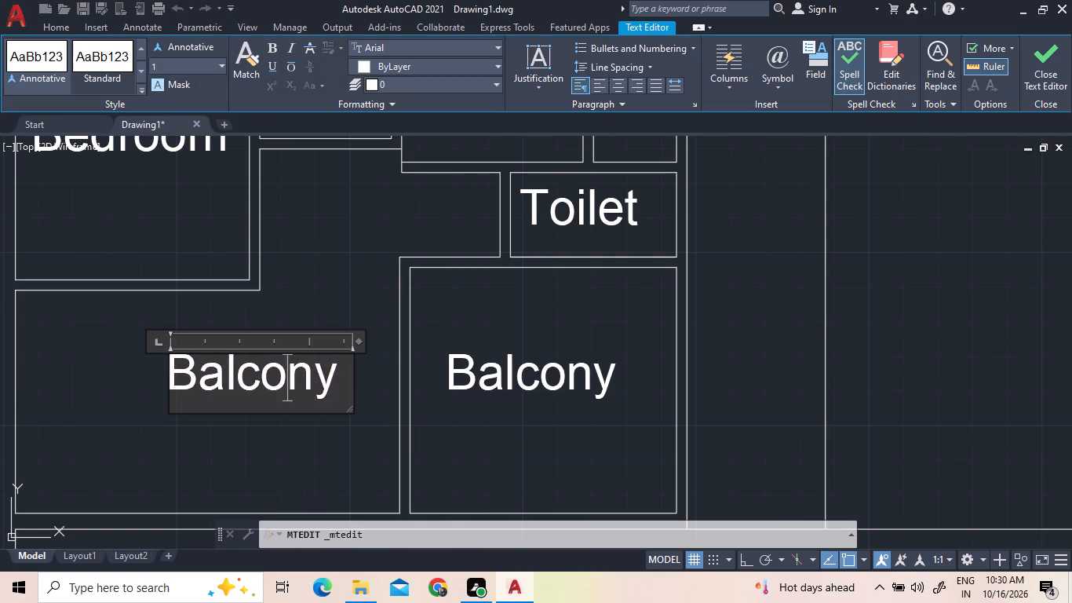
pyautogui.moveTo(340, 370); pyautogui.dragTo(178, 375)
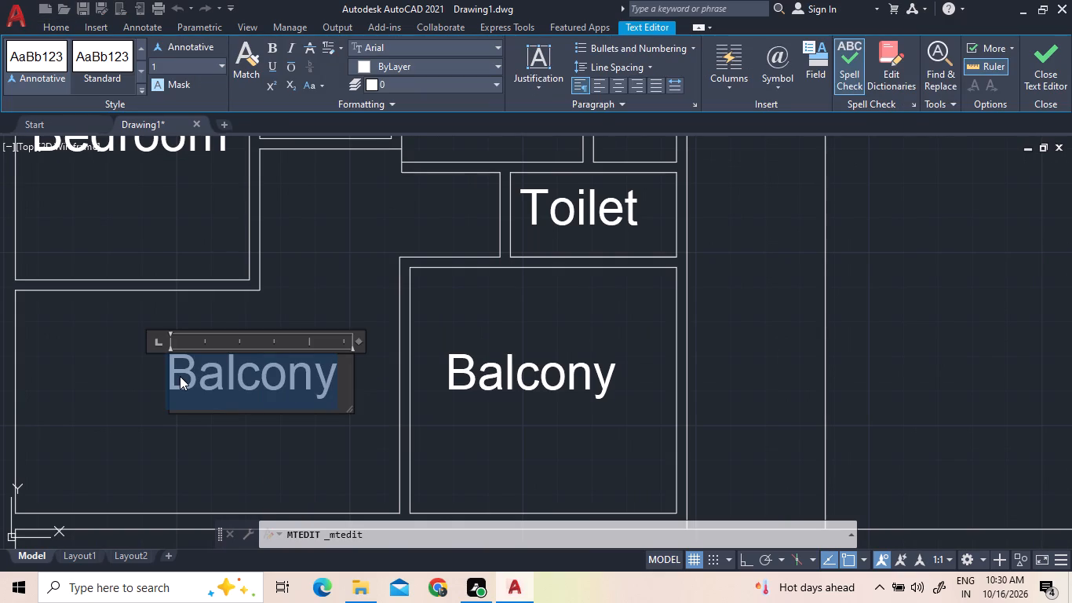
pyautogui.write('li')
pyautogui.press('BackSpace')
pyautogui.press('BackSpace')
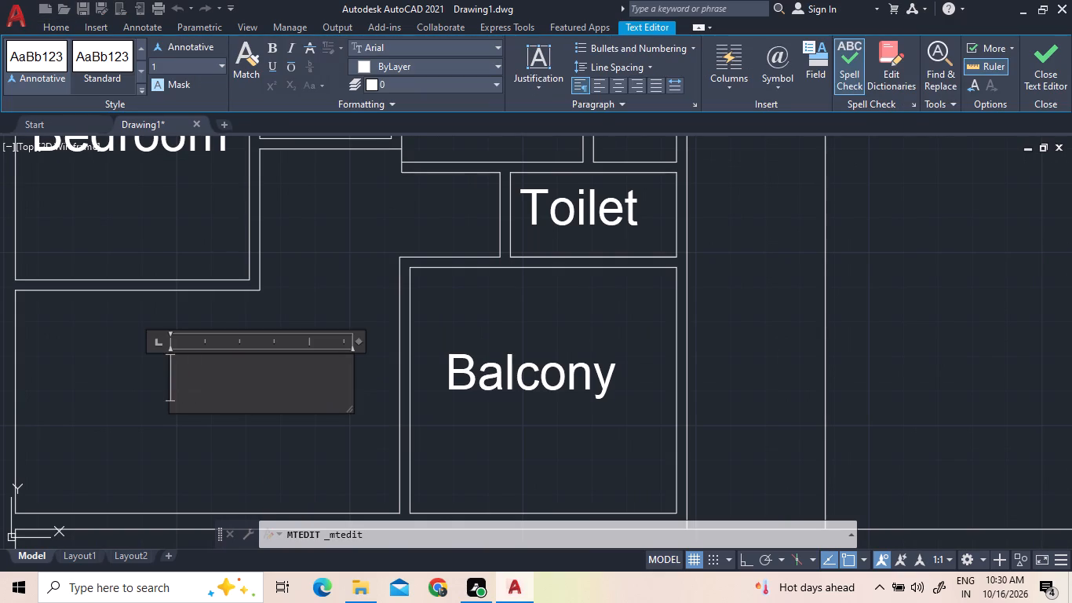
pyautogui.press('l')
pyautogui.press('i')
pyautogui.write('ving')
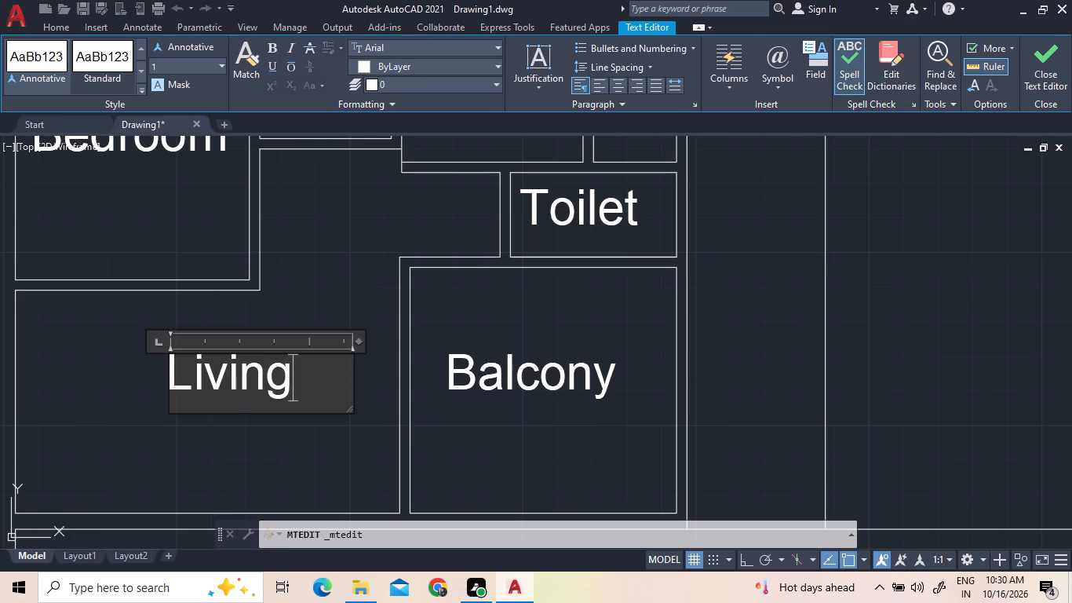
pyautogui.write('/din')
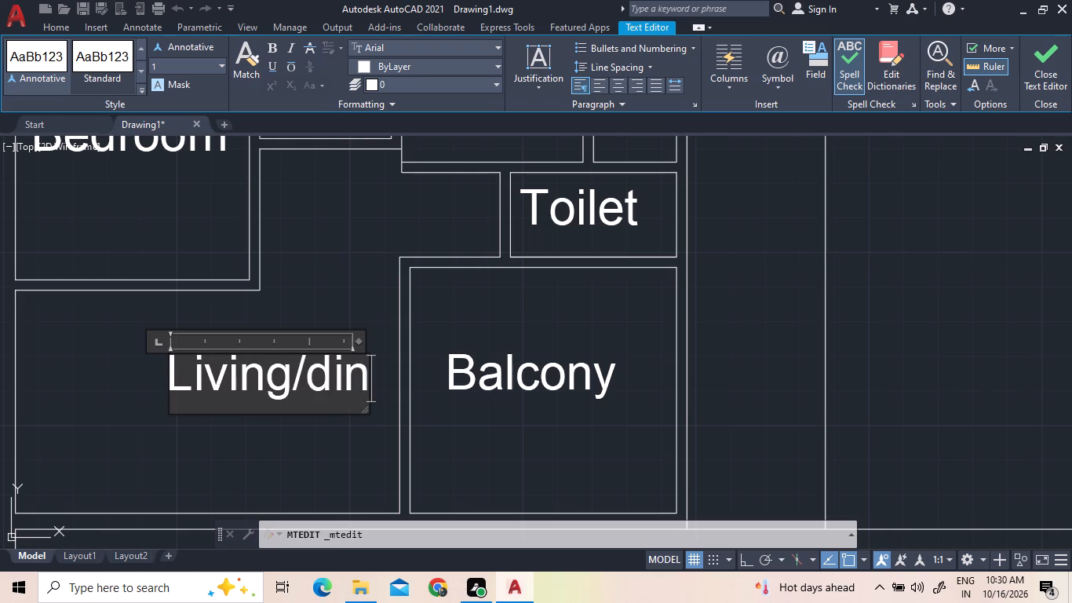
pyautogui.press('o')
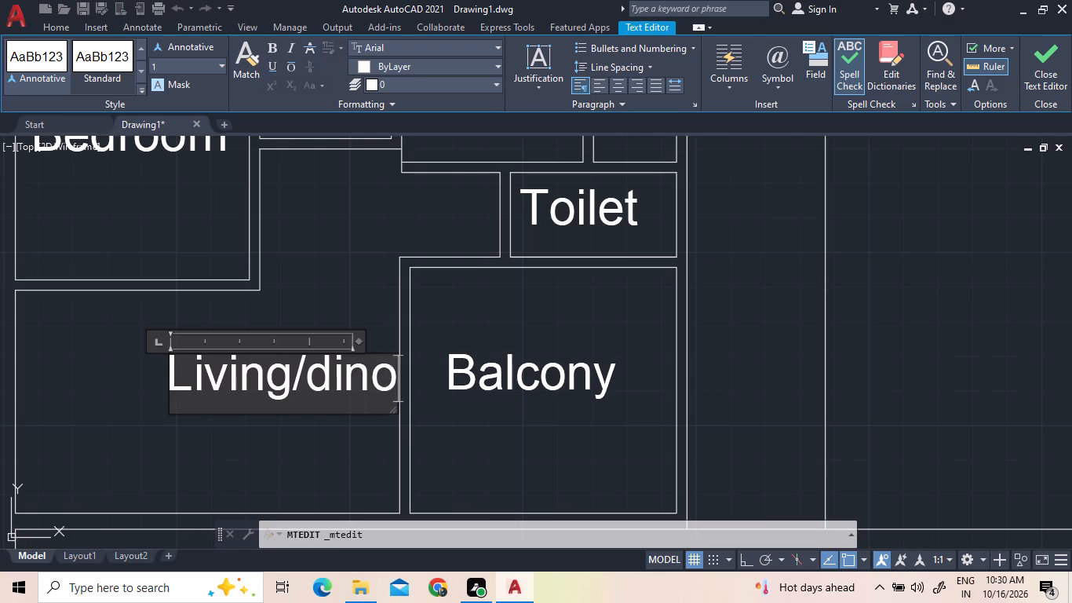
pyautogui.press('BackSpace')
pyautogui.write('ing')
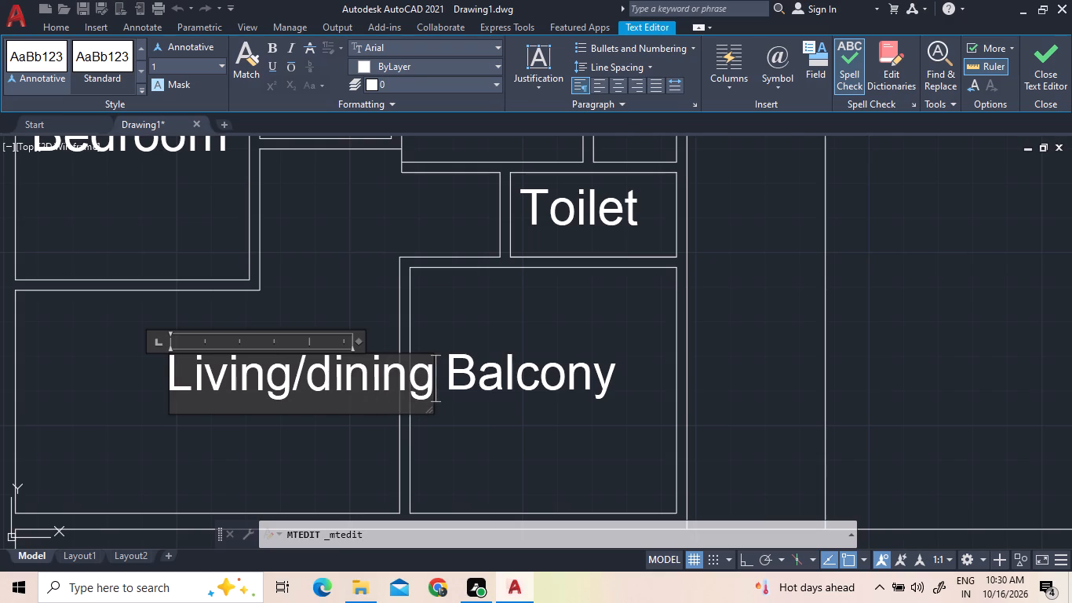
pyautogui.click(330, 377)
pyautogui.press('BackSpace')
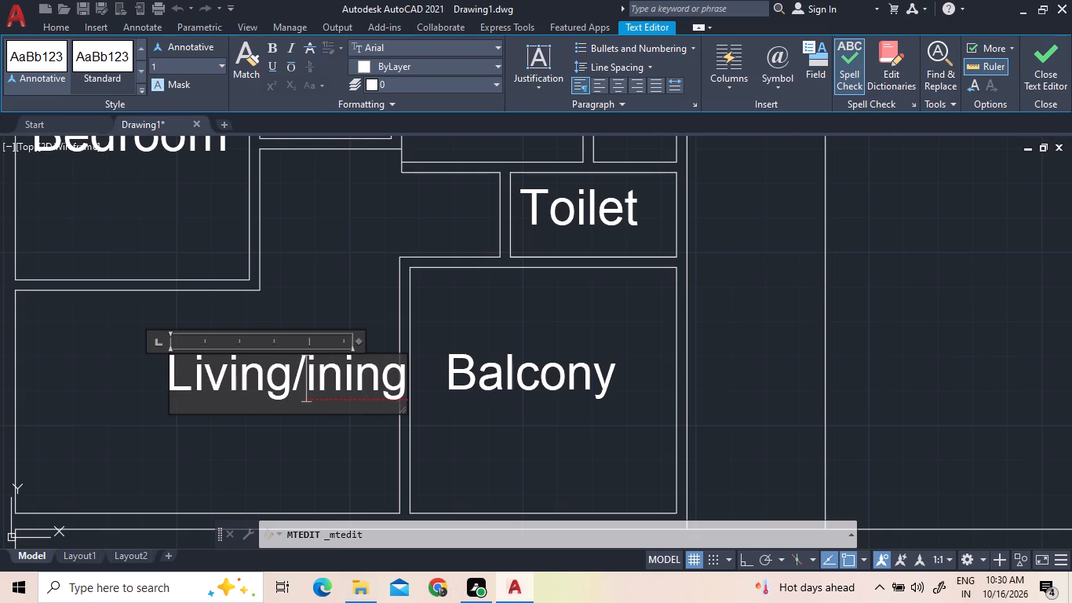
pyautogui.press('d')
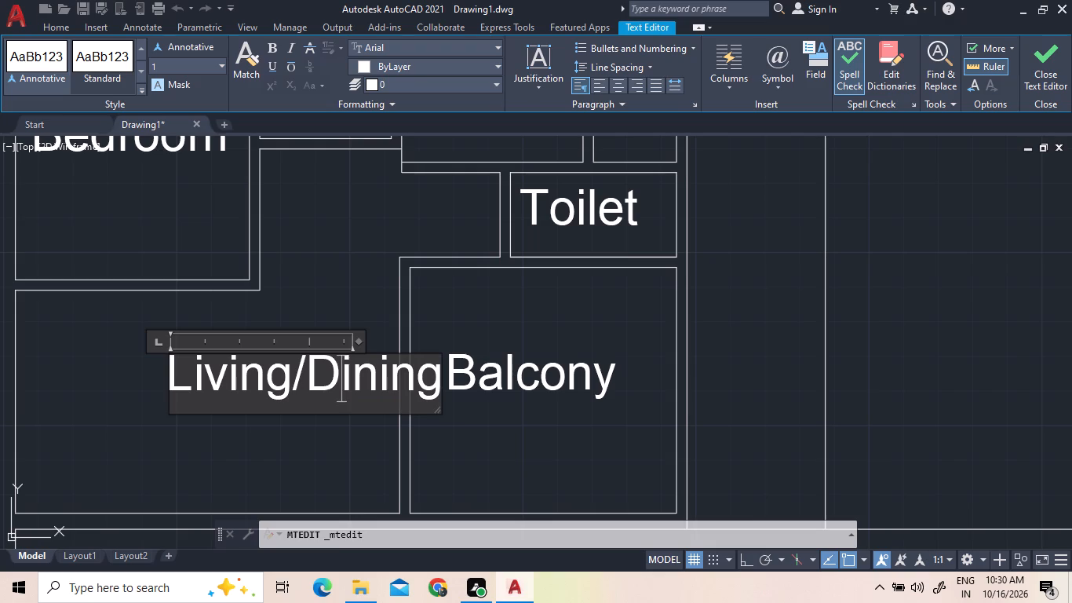
pyautogui.click(364, 312)
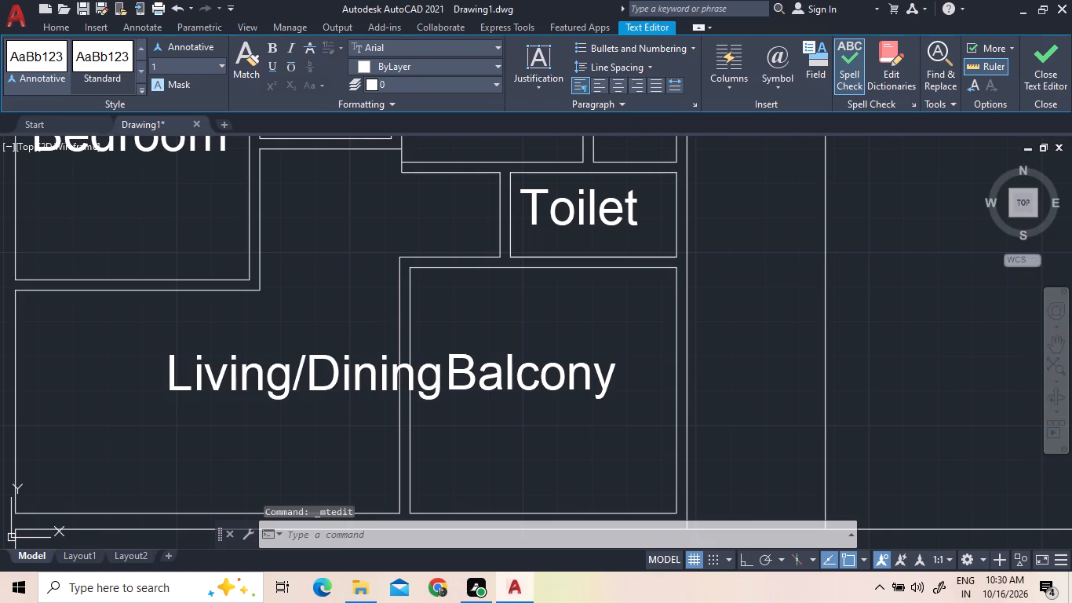
# Move the Living/Dining label away from the neighbouring room's label so it fits inside its own room.
pyautogui.click(316, 391)
pyautogui.click(278, 374)
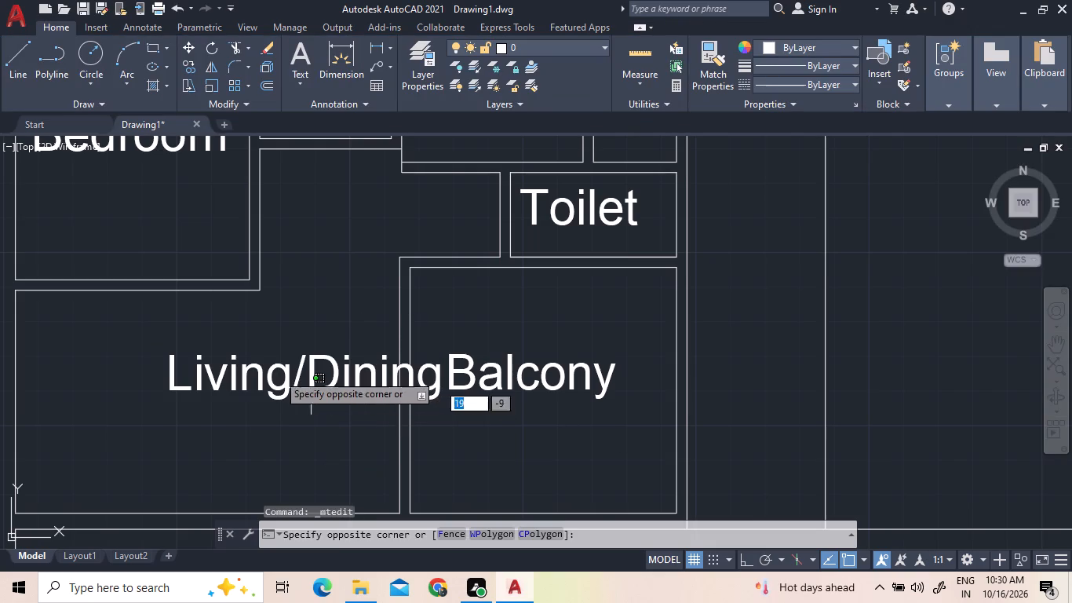
pyautogui.rightClick(278, 374)
pyautogui.click(315, 302)
pyautogui.click(278, 369)
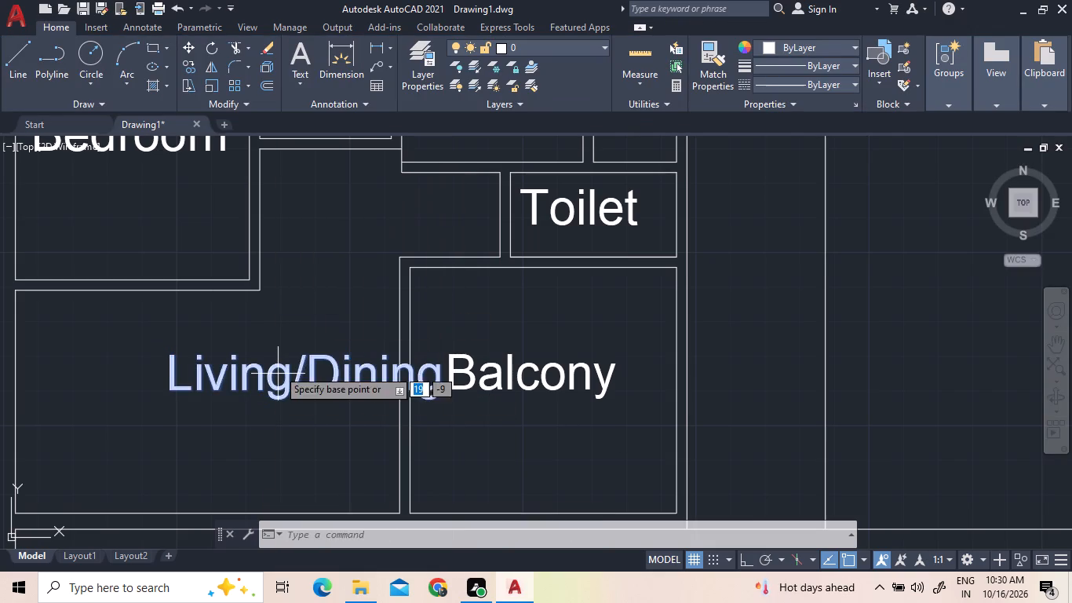
pyautogui.click(180, 371)
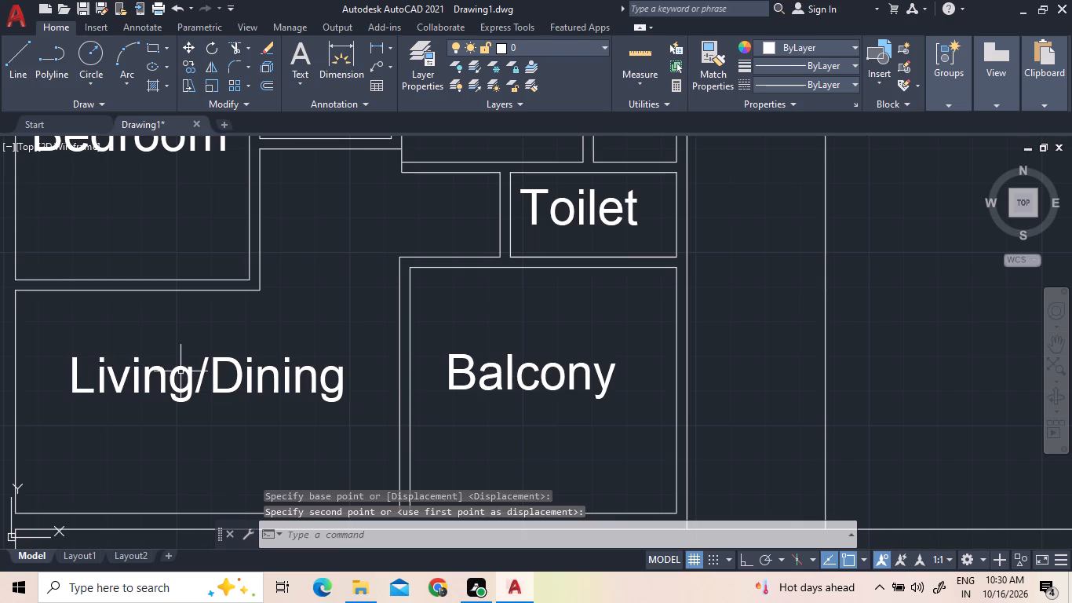
# Change the copied label in the room beside Living/Dining, below the second Toilet, to Bedroom.
pyautogui.doubleClick(554, 393)
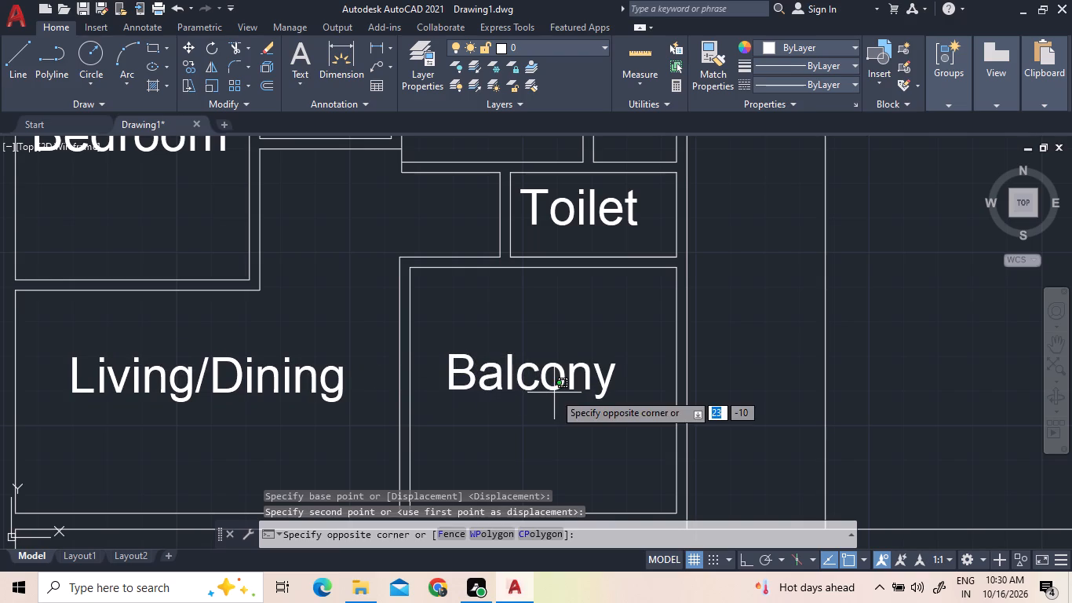
pyautogui.tripleClick(538, 371)
pyautogui.doubleClick(538, 371)
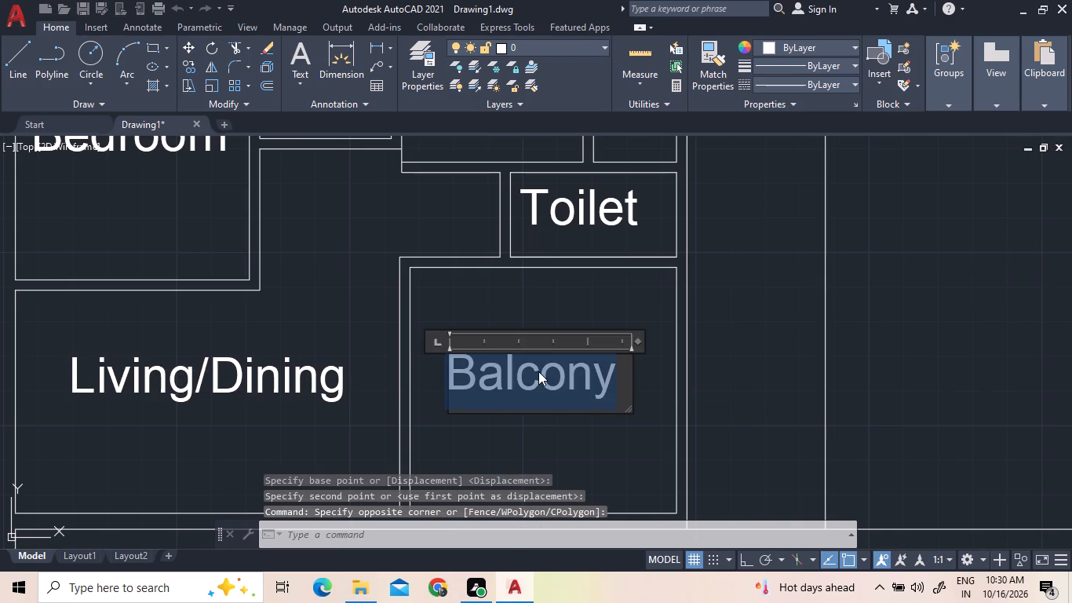
pyautogui.press('b')
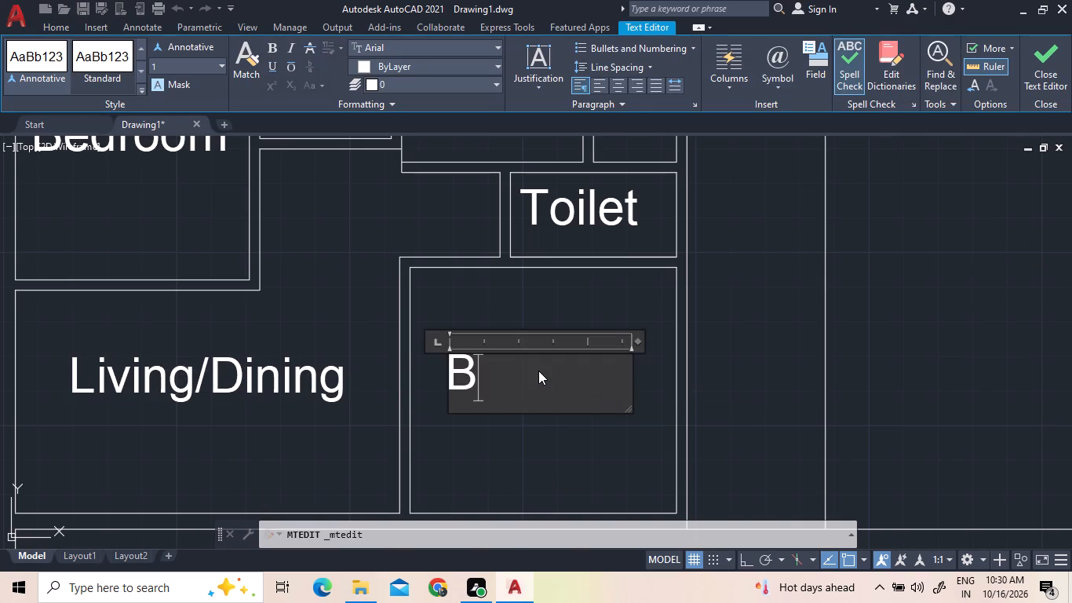
pyautogui.write('edroom')
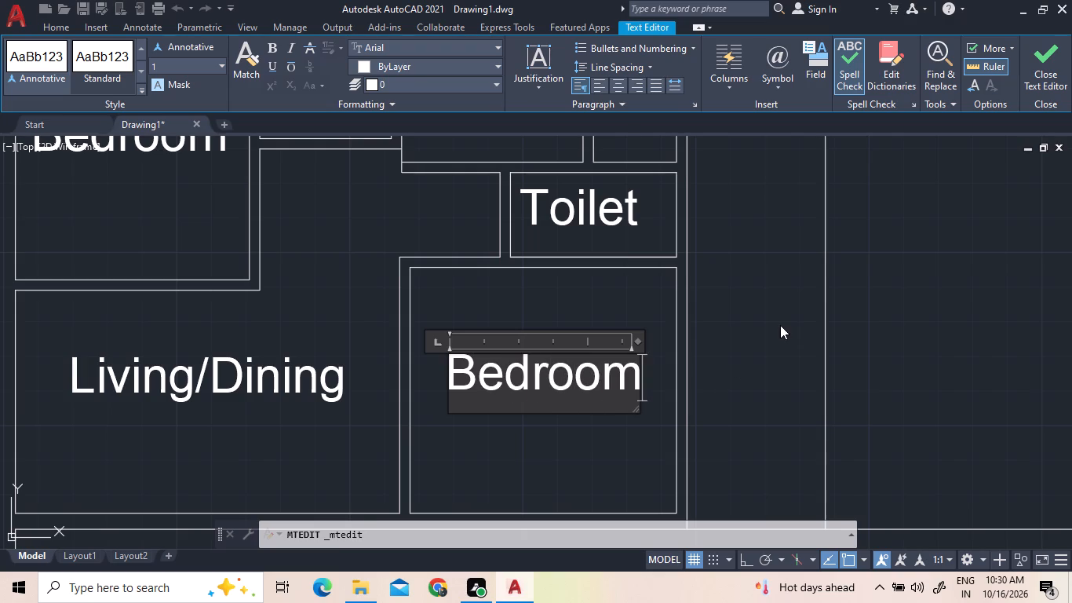
pyautogui.click(780, 325)
# Rotate the utility label 90 degrees clockwise to vertical about a point beside its text, with Ortho on.
pyautogui.scroll(-3, 737, 352)
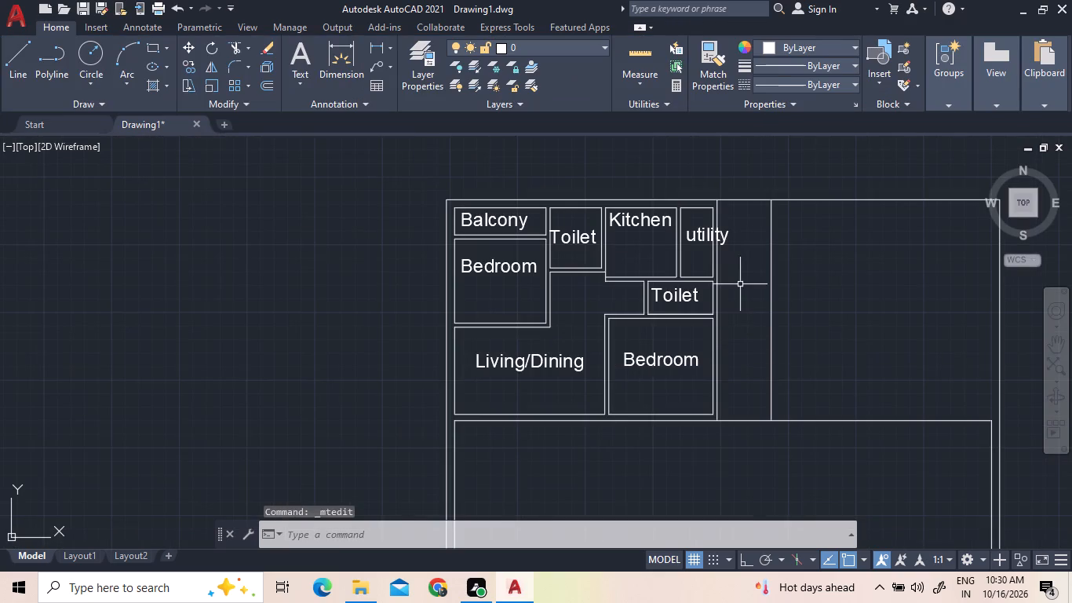
pyautogui.scroll(1, 722, 235)
pyautogui.click(722, 235)
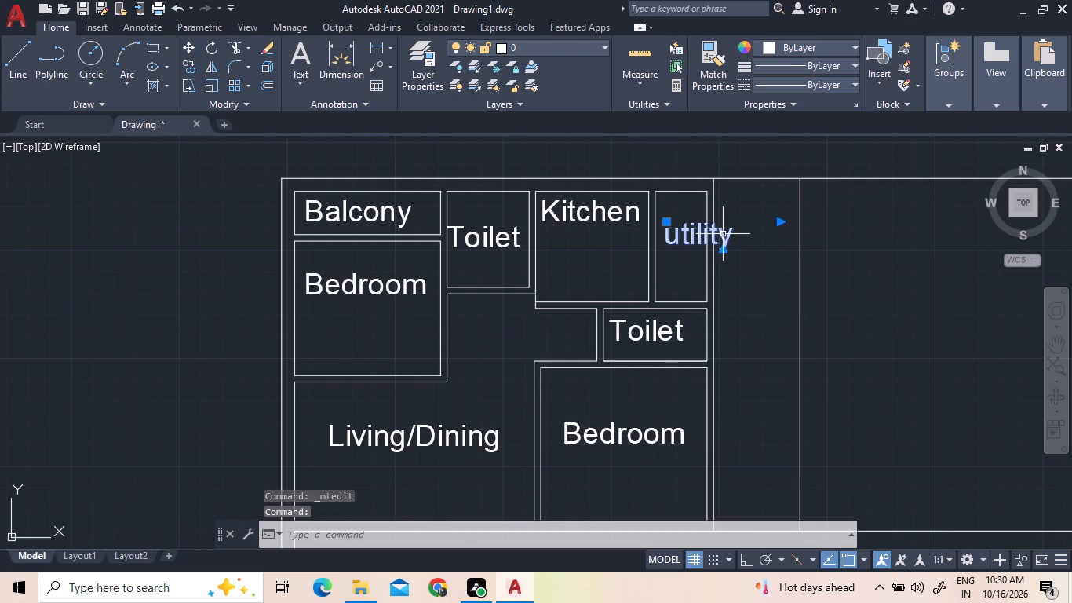
pyautogui.rightClick(724, 234)
pyautogui.click(784, 350)
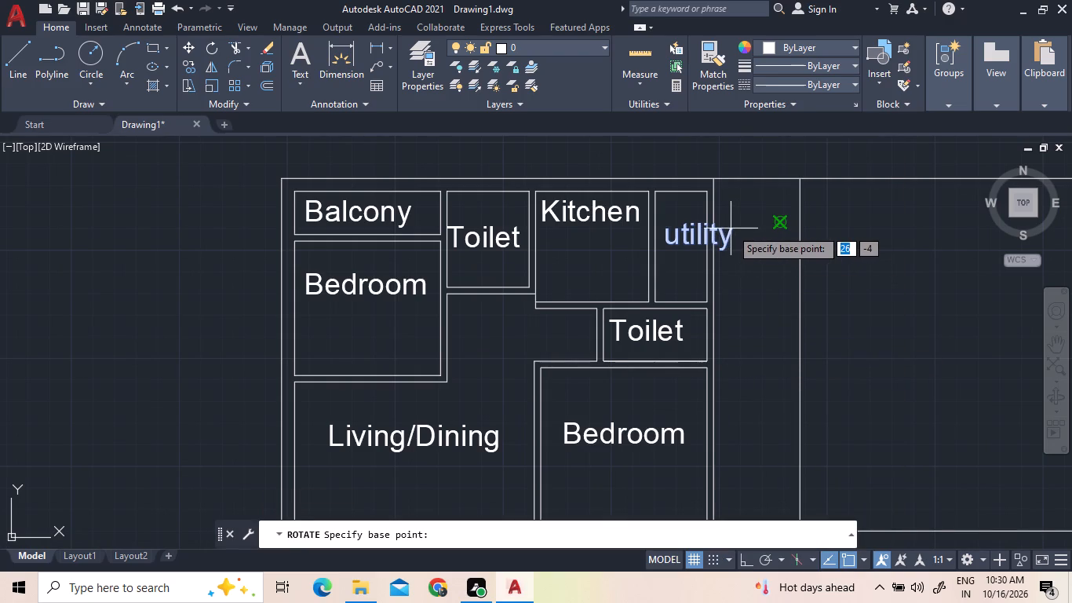
pyautogui.click(731, 228)
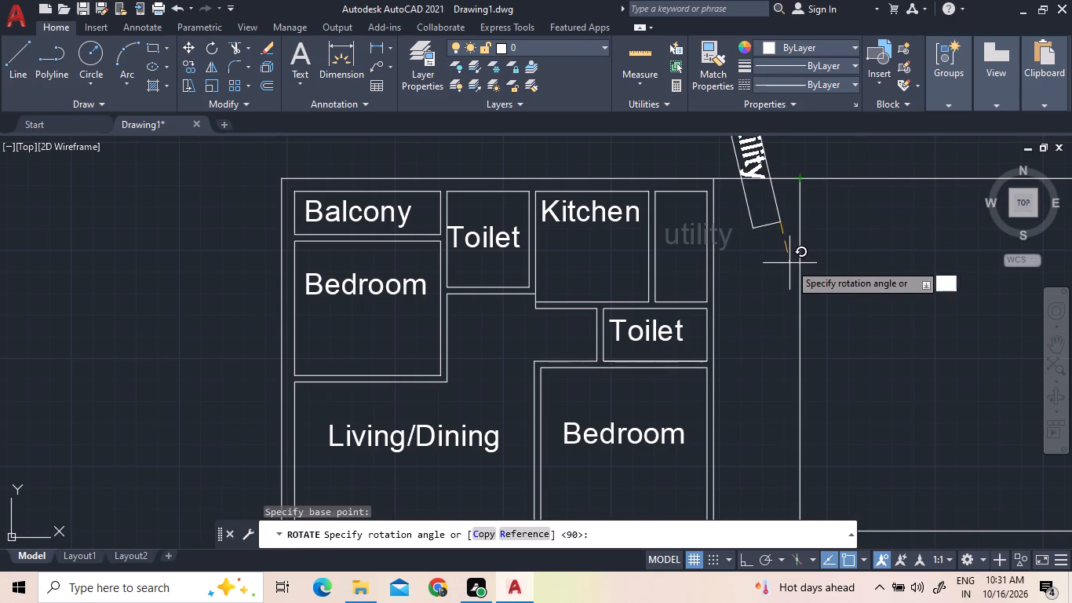
pyautogui.press('F8')
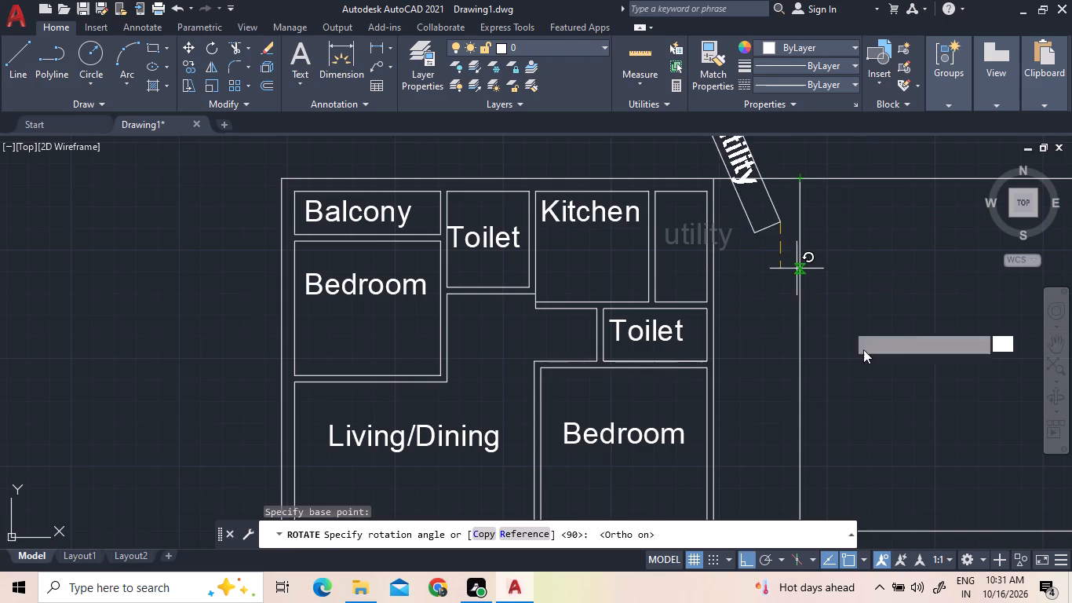
pyautogui.click(865, 351)
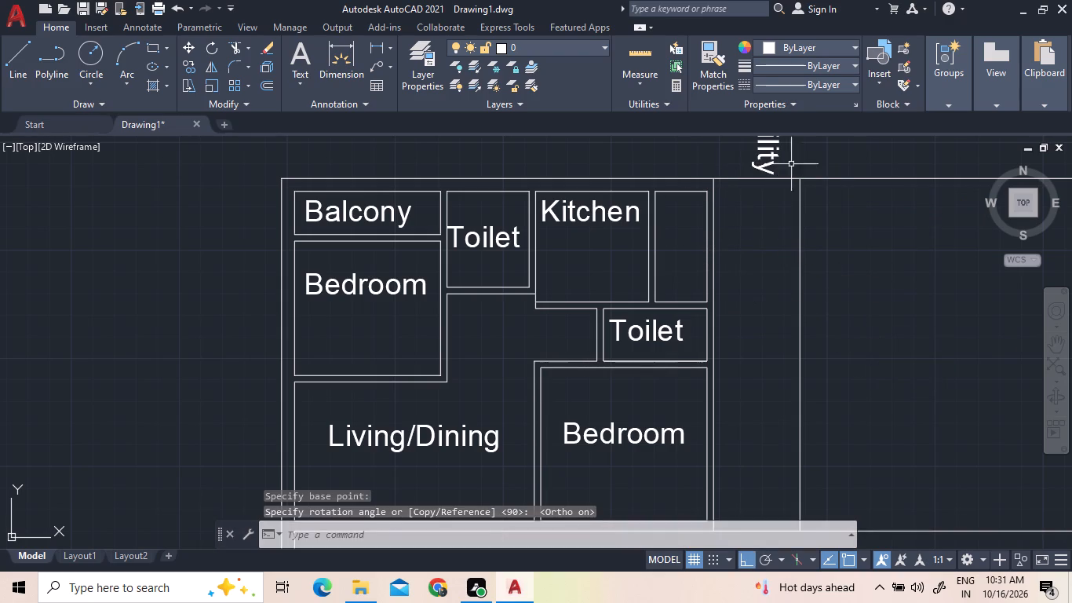
# Move the vertical utility label into the narrow room beside the Kitchen, with Ortho off.
pyautogui.click(786, 155)
pyautogui.click(716, 153)
pyautogui.rightClick(715, 153)
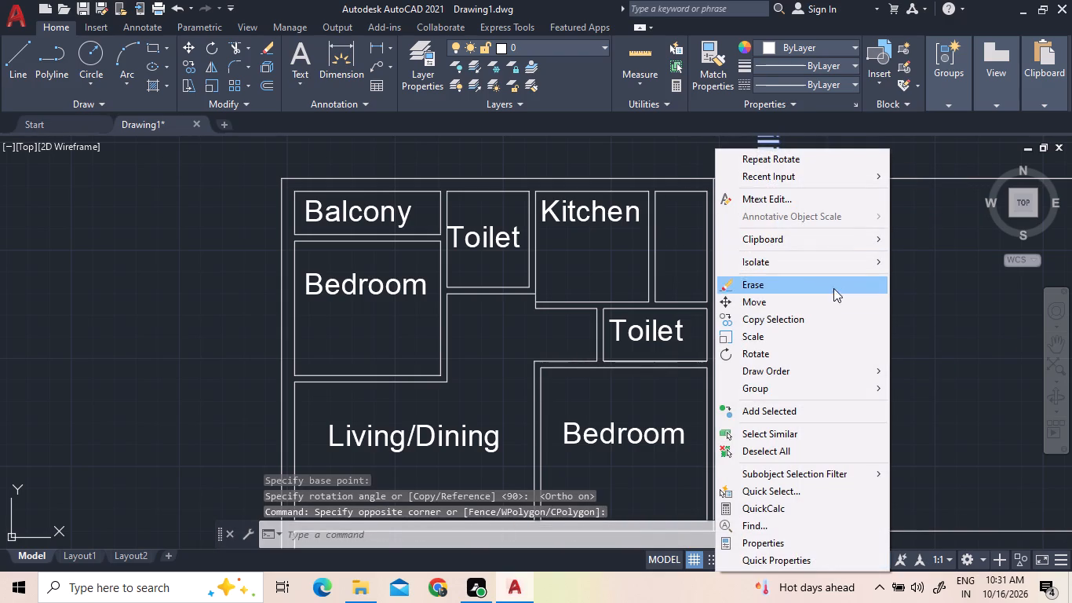
pyautogui.click(822, 303)
pyautogui.click(784, 146)
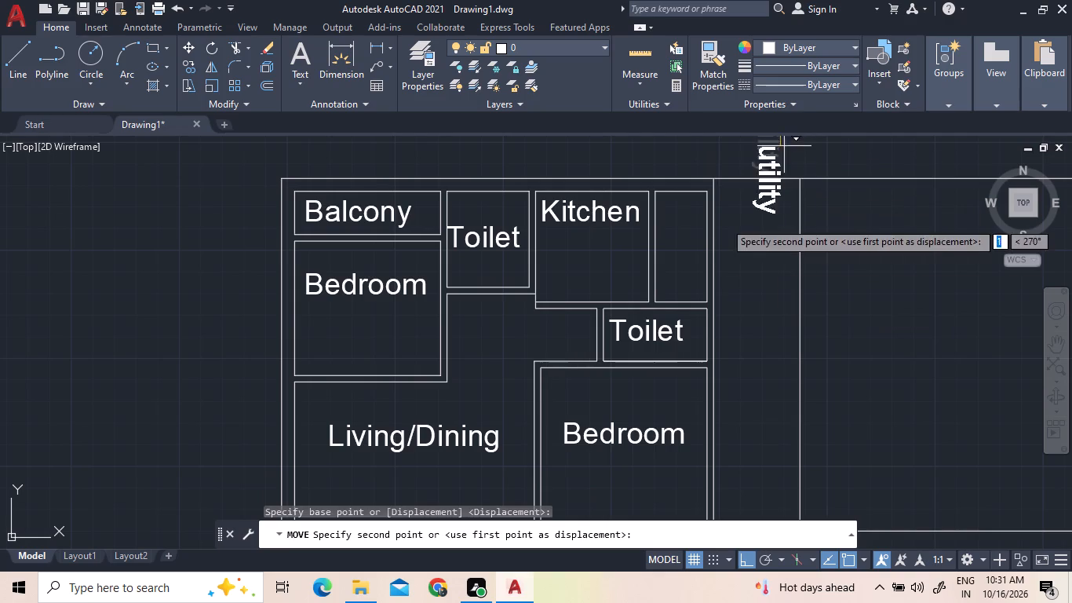
pyautogui.press('F8')
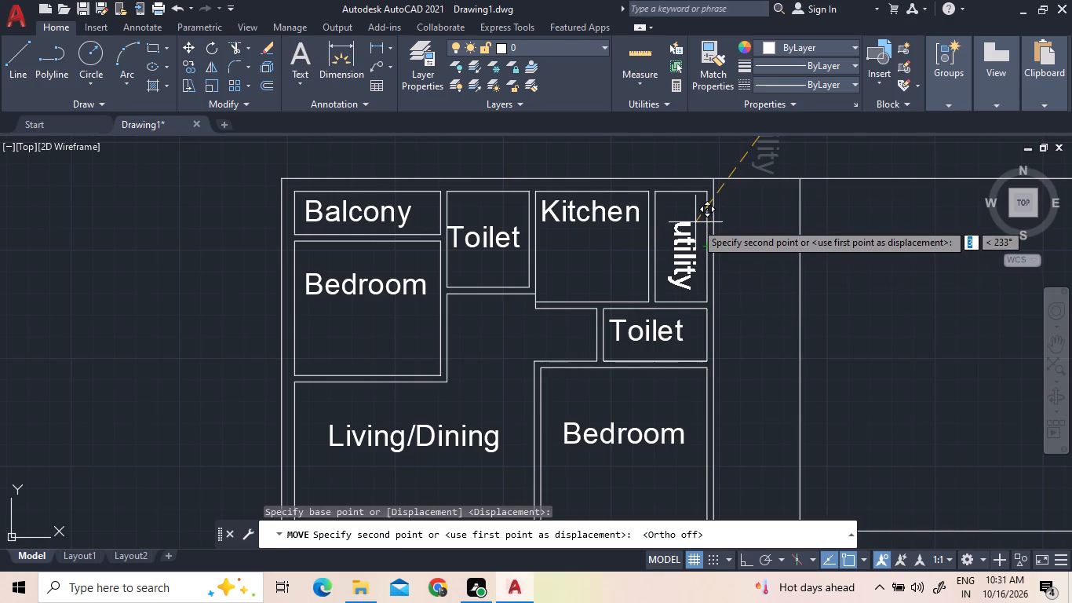
pyautogui.click(697, 213)
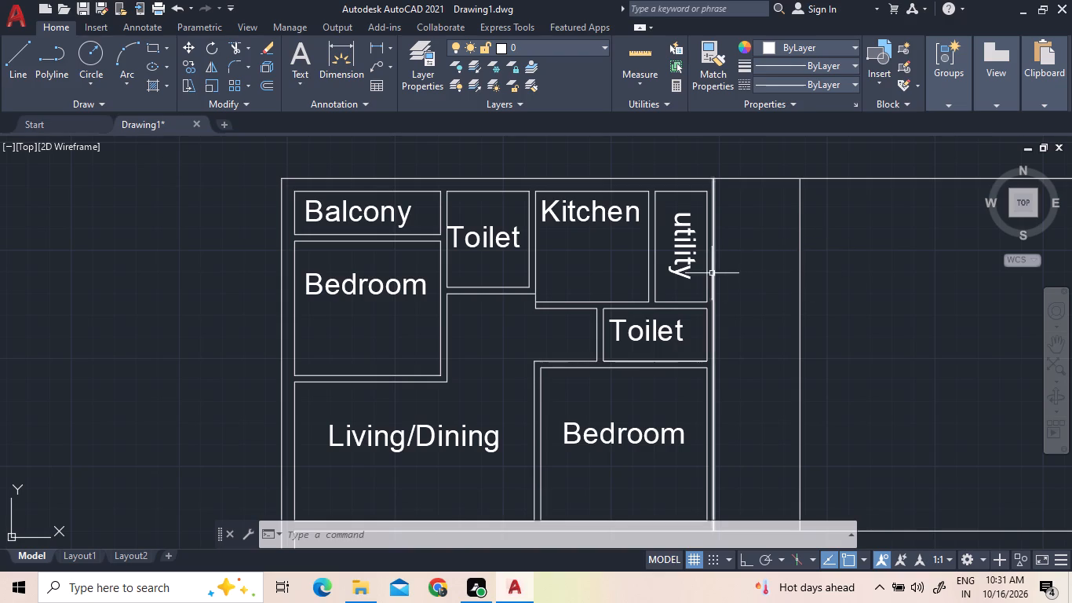
# Draw two short vertical lines across the wall between the Balcony and the Bedroom below it, marking an opening in the wall's left half.
pyautogui.scroll(-1, 711, 273)
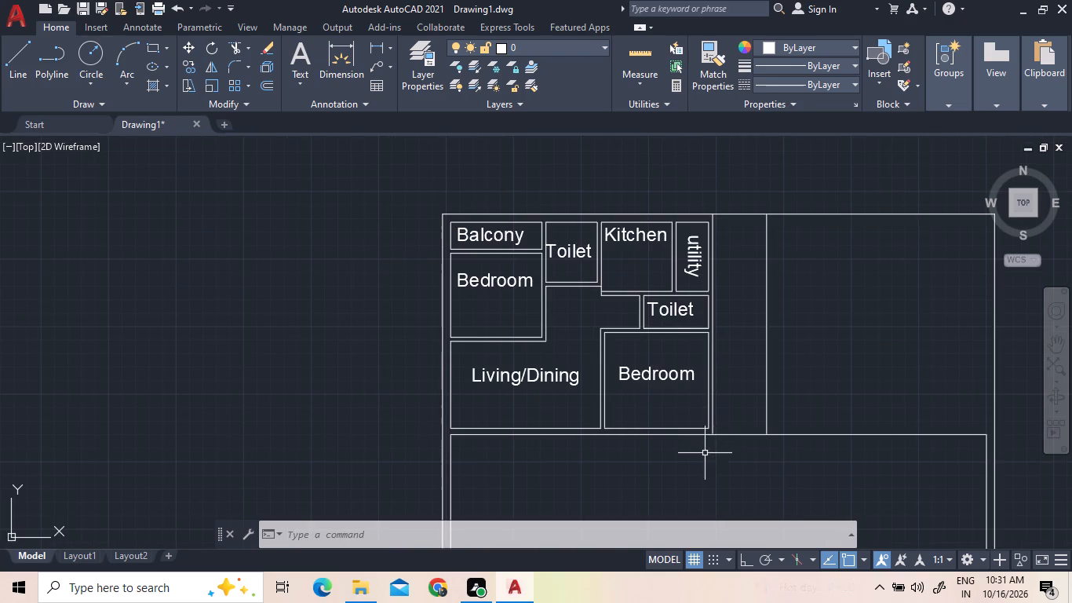
pyautogui.scroll(1, 704, 453)
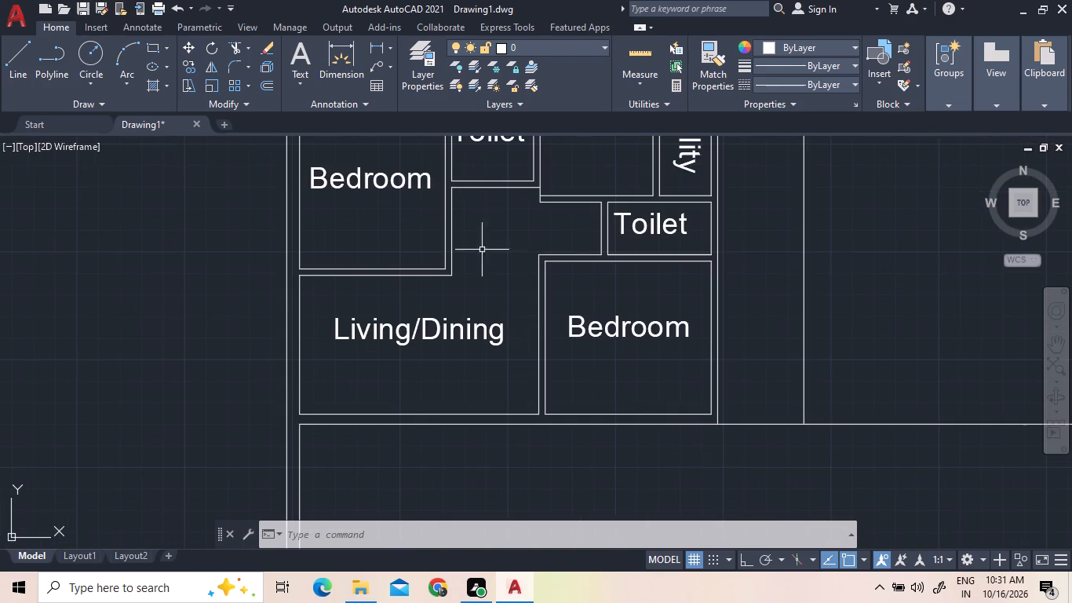
pyautogui.scroll(-1, 554, 437)
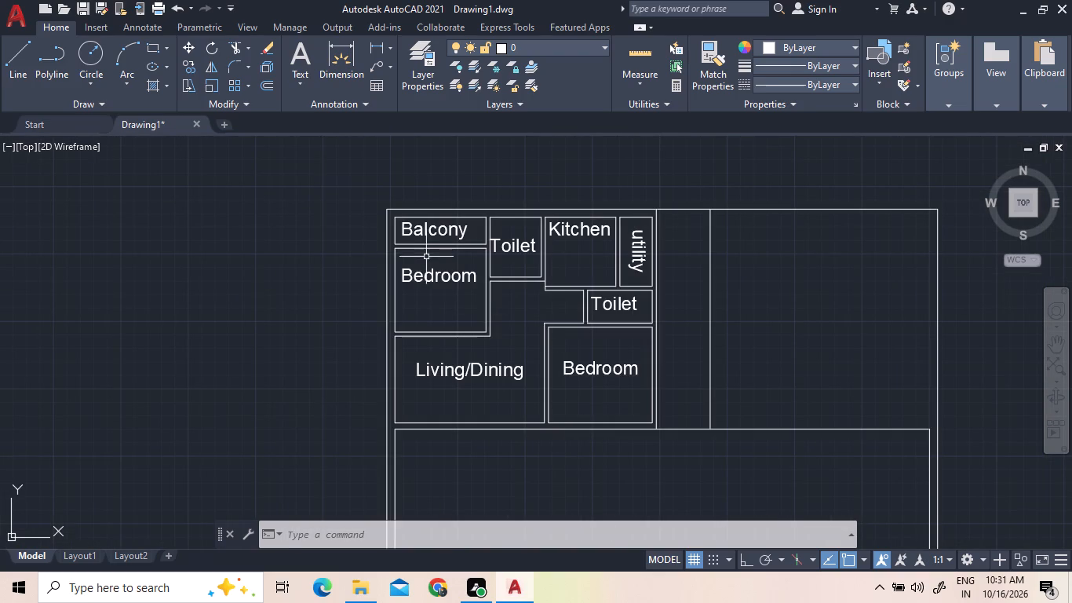
pyautogui.scroll(3, 410, 217)
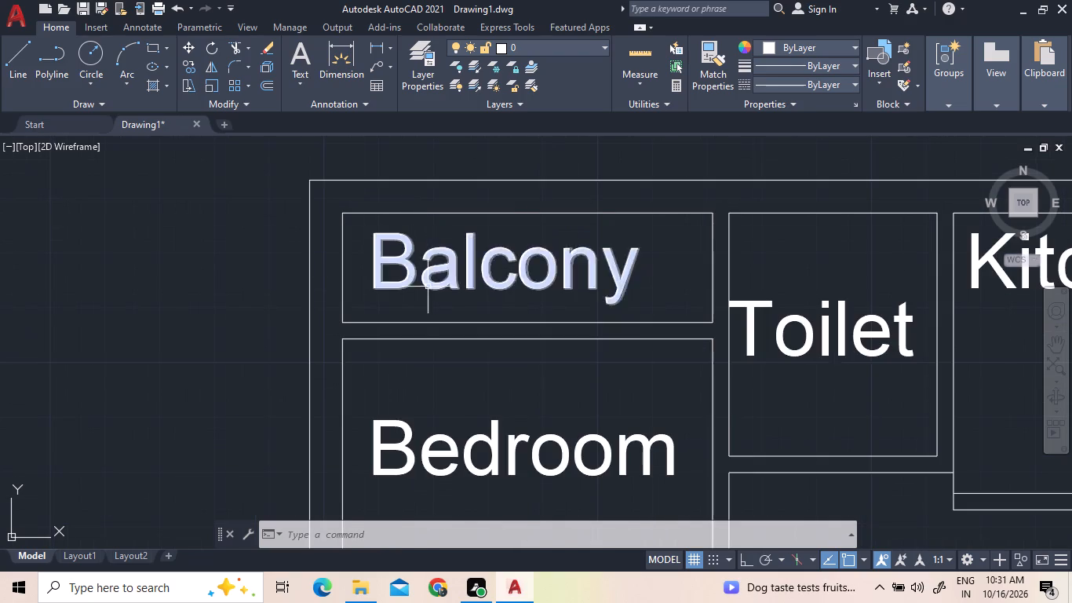
pyautogui.scroll(1, 428, 287)
pyautogui.doubleClick(23, 61)
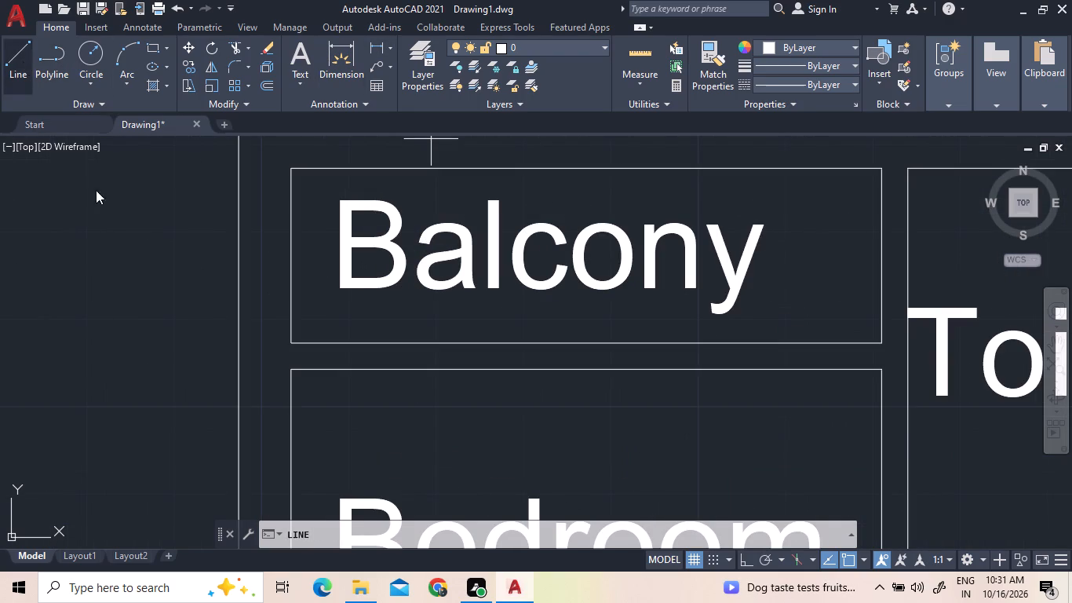
pyautogui.click(383, 344)
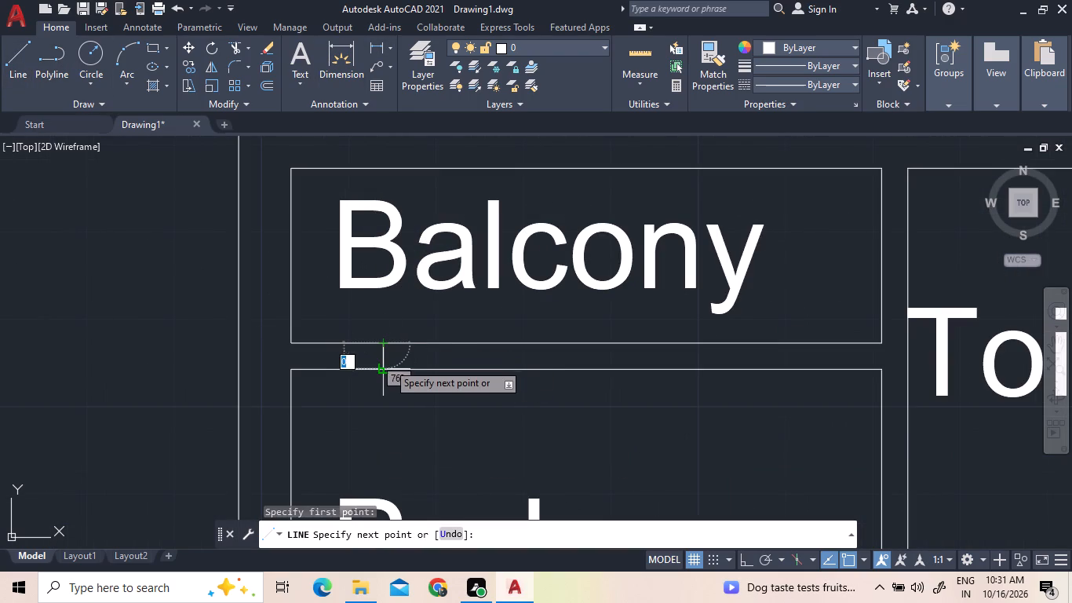
pyautogui.click(387, 367)
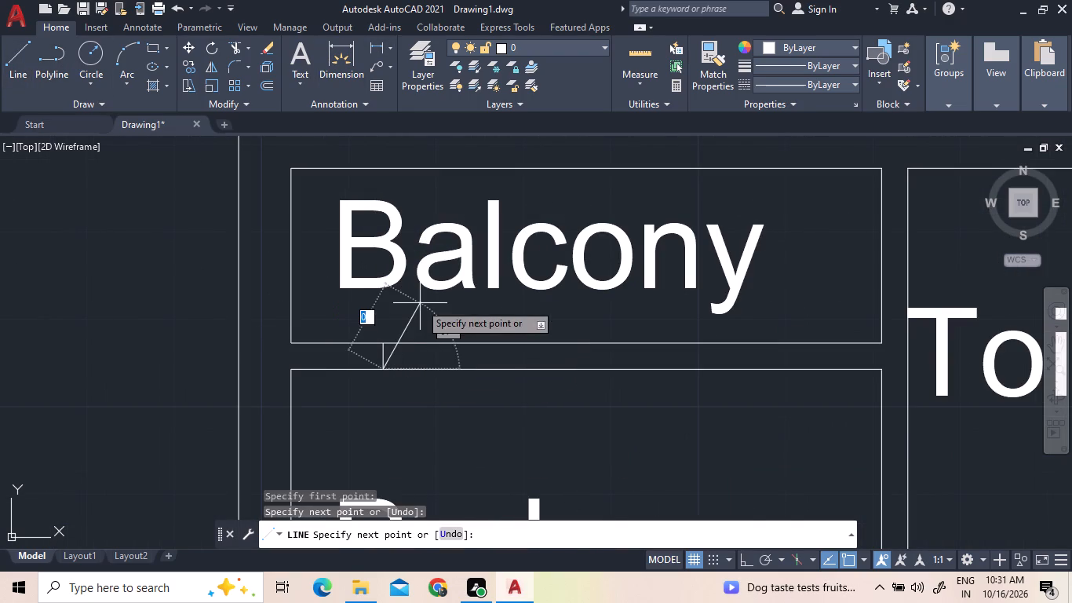
pyautogui.press('Escape')
pyautogui.click(0, 58)
pyautogui.click(16, 66)
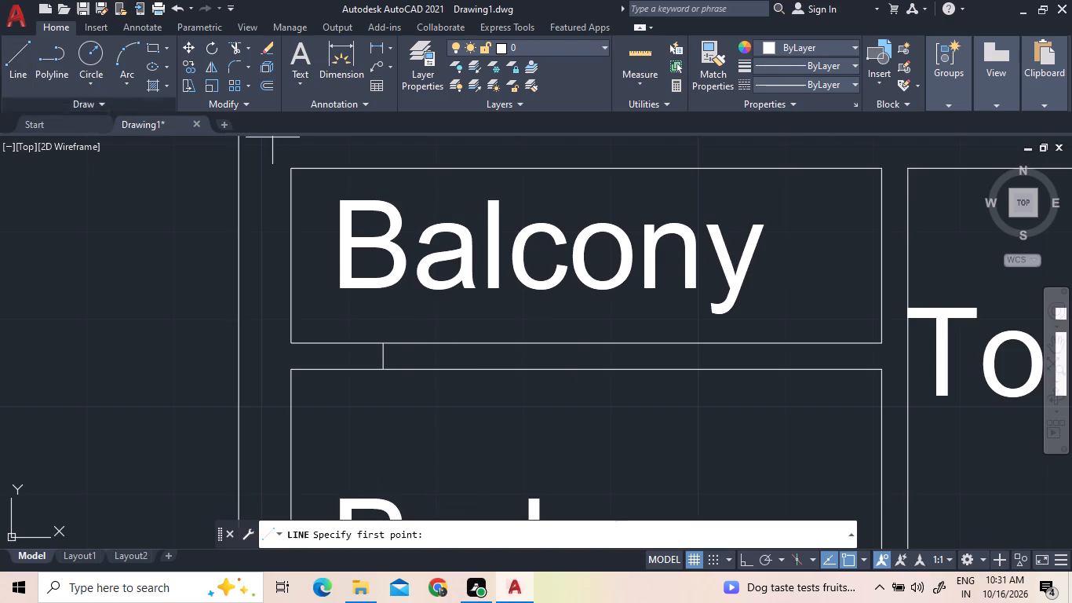
pyautogui.scroll(2, 490, 345)
pyautogui.click(493, 340)
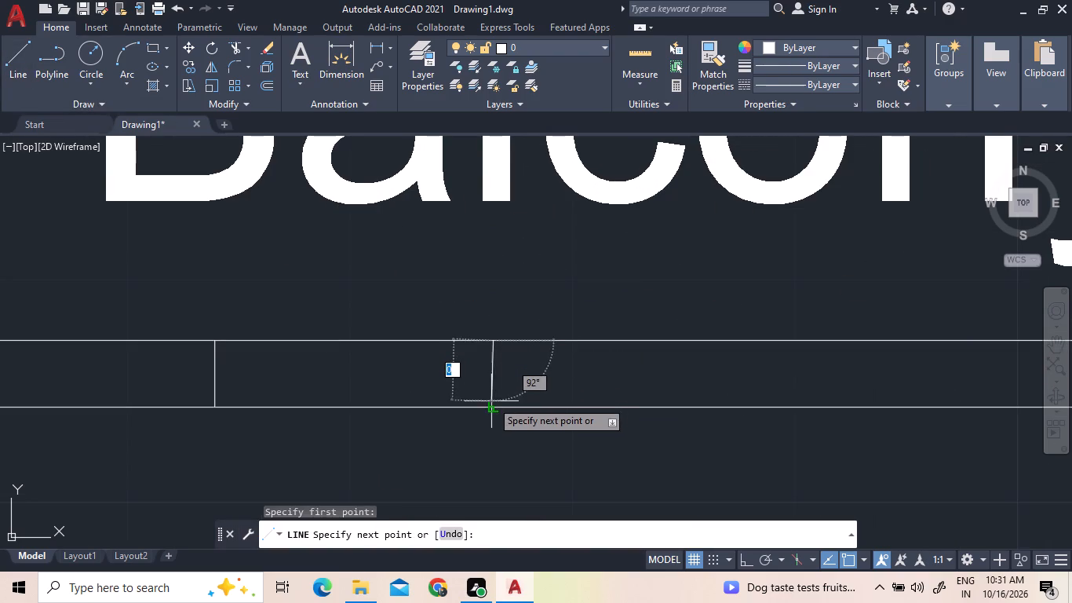
pyautogui.click(492, 411)
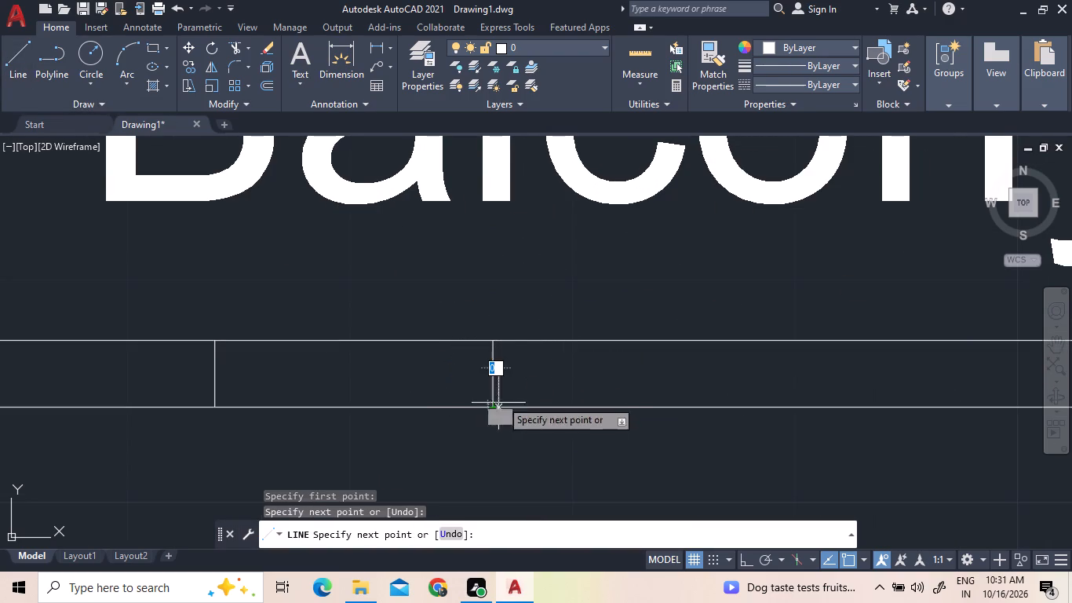
pyautogui.press('`')
pyautogui.press('Escape')
pyautogui.scroll(-3, 512, 368)
pyautogui.press('Escape')
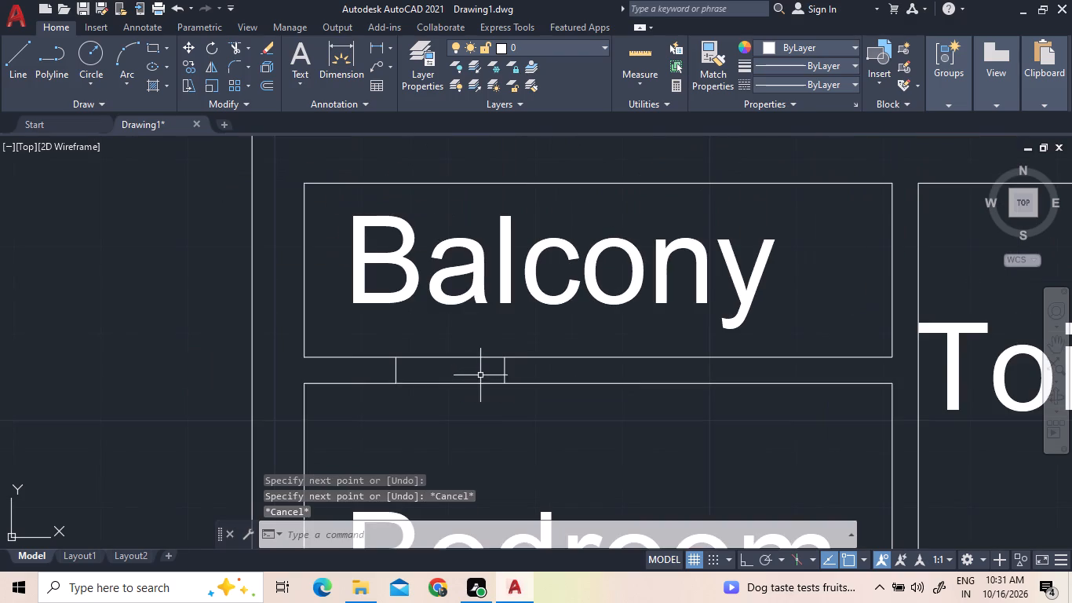
# Draw two short vertical lines across the wall between the upper Bedroom and Living/Dining, marking an opening in the wall's left half.
pyautogui.scroll(-3, 512, 377)
pyautogui.moveTo(533, 447); pyautogui.dragTo(534, 389, button='middle')
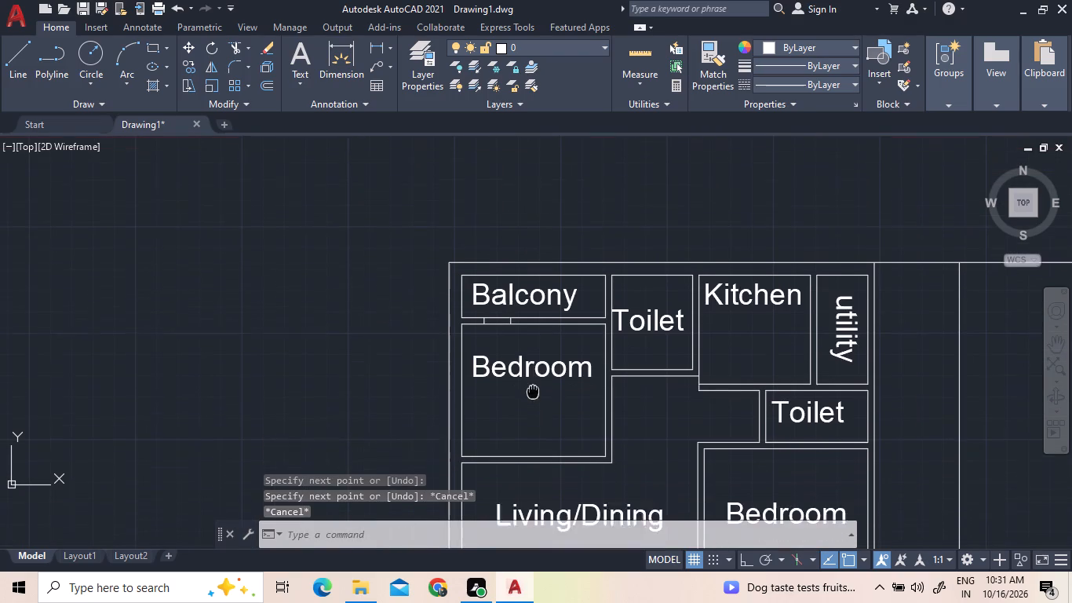
pyautogui.moveTo(534, 389); pyautogui.dragTo(535, 369, button='middle')
pyautogui.scroll(3, 563, 462)
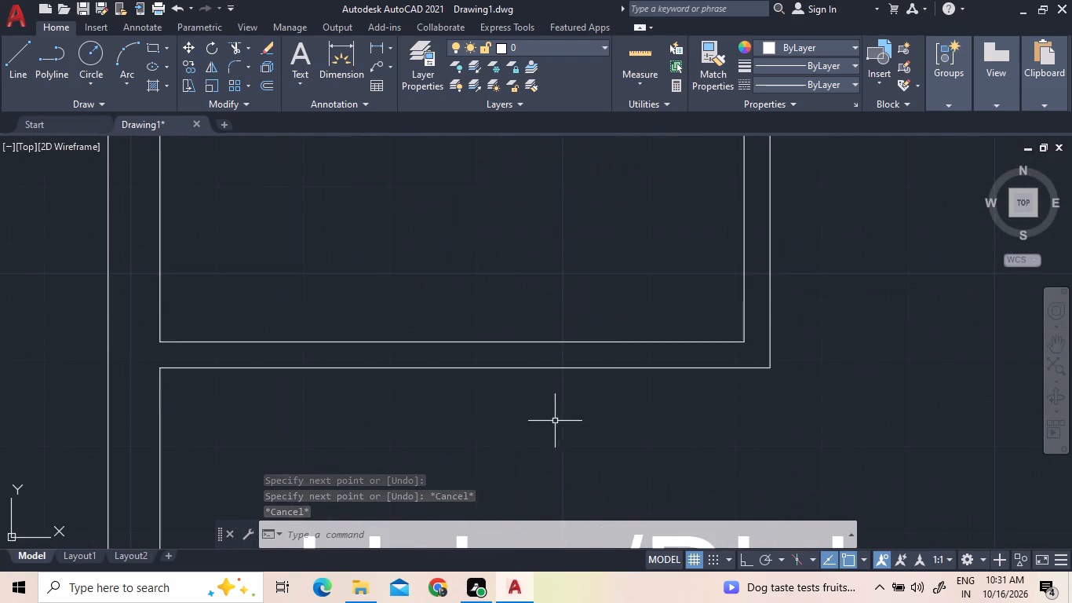
pyautogui.scroll(-1, 552, 429)
pyautogui.click(23, 61)
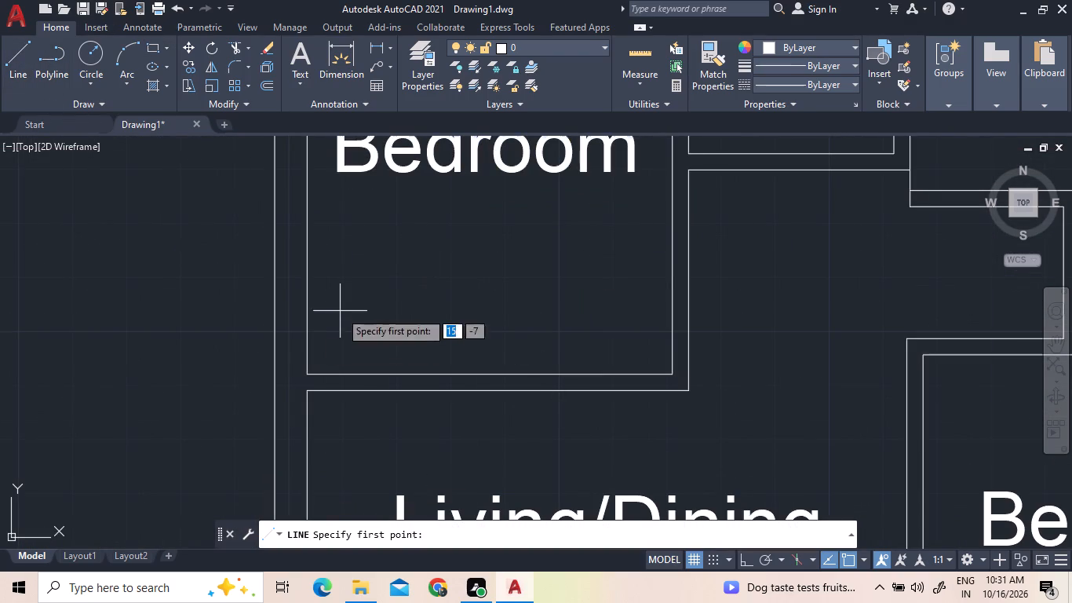
pyautogui.scroll(3, 374, 375)
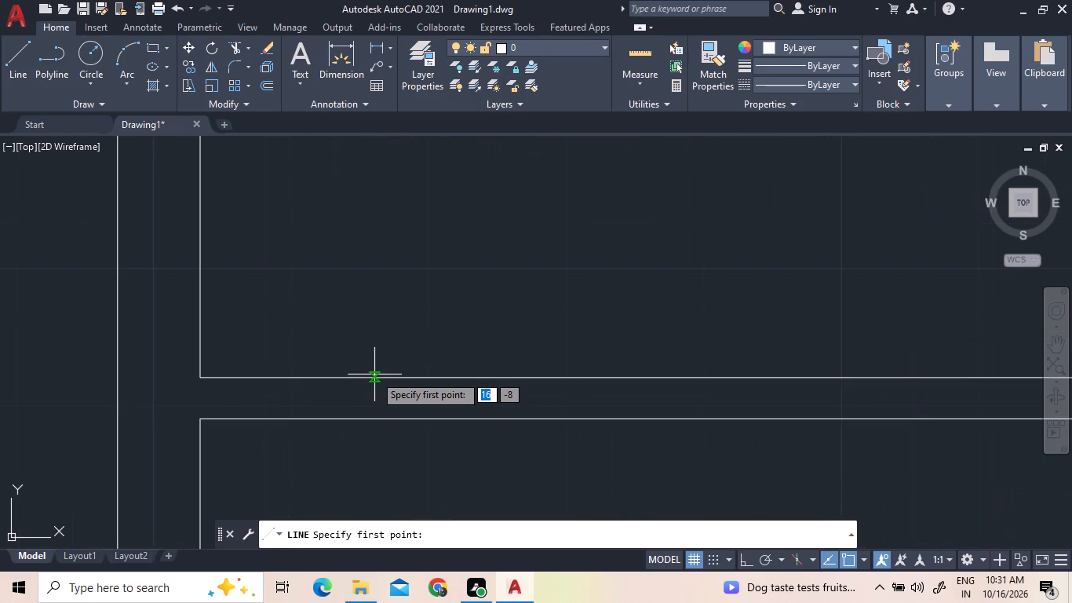
pyautogui.click(373, 378)
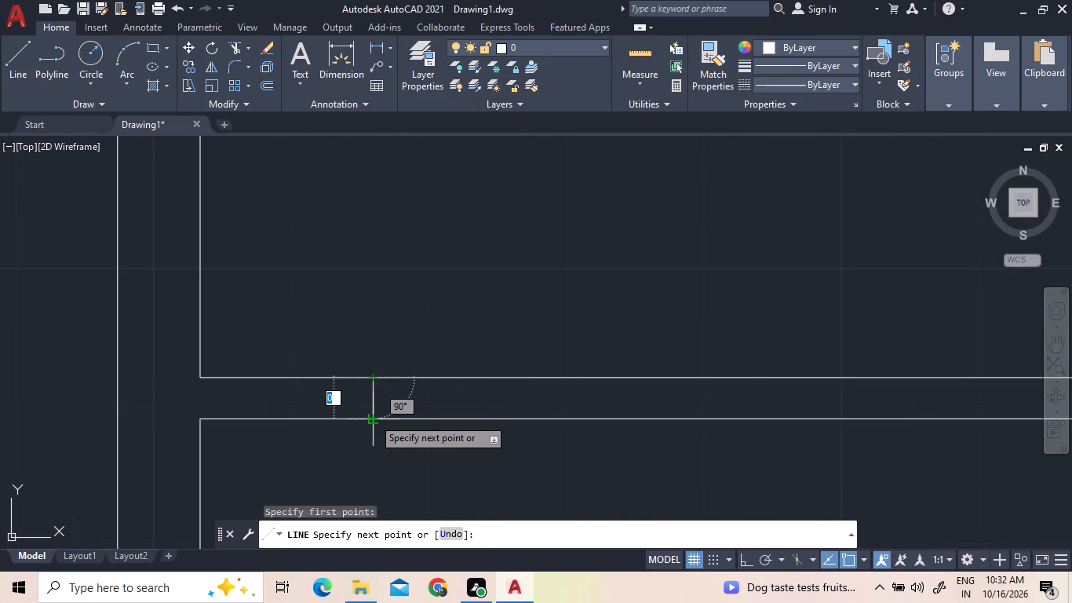
pyautogui.click(373, 417)
pyautogui.press('Escape')
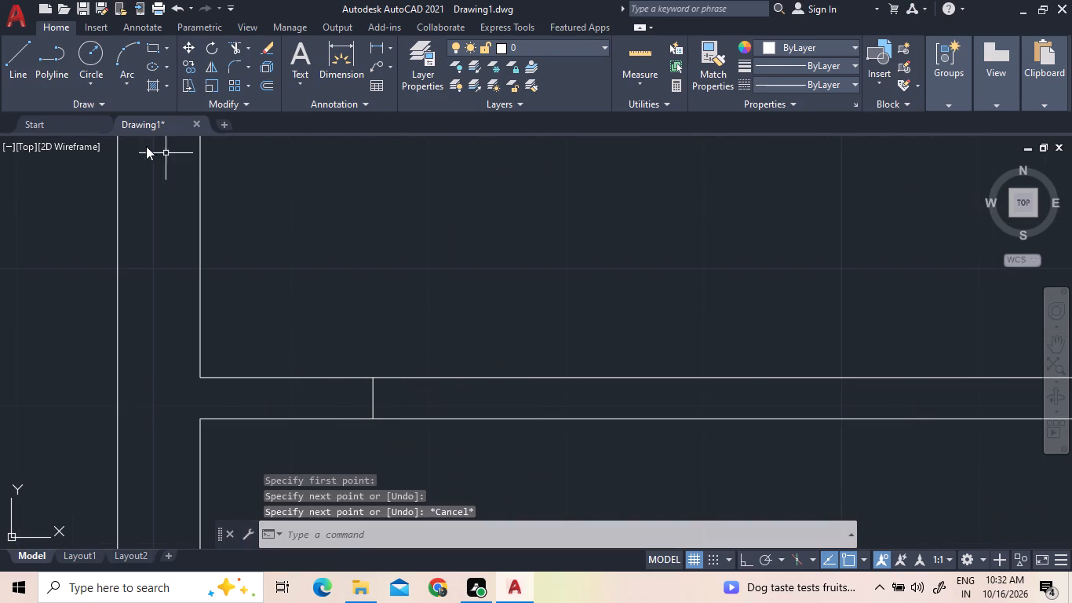
pyautogui.click(15, 73)
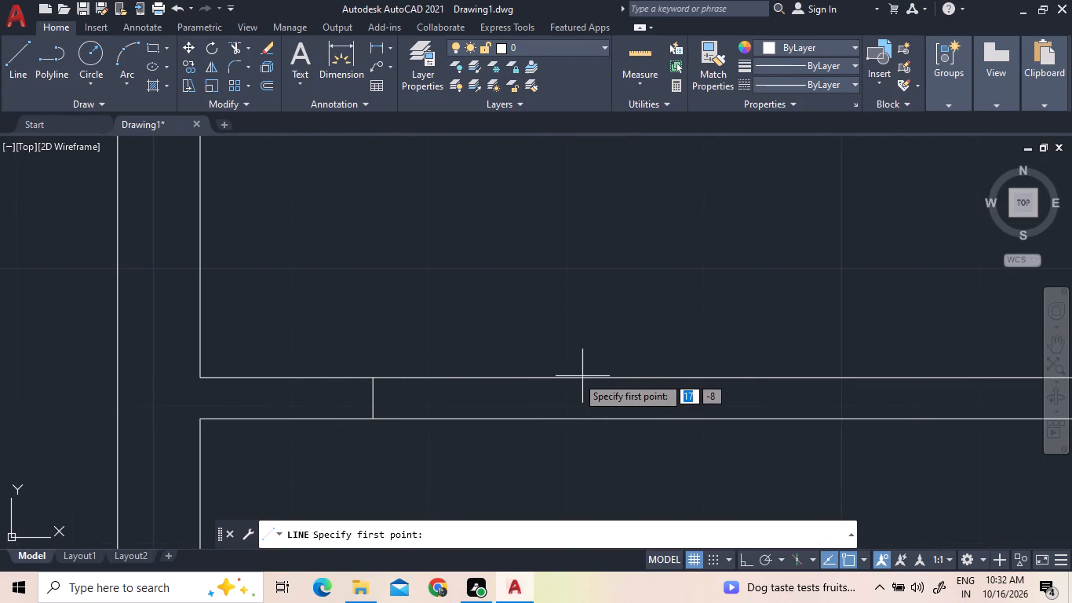
pyautogui.click(574, 378)
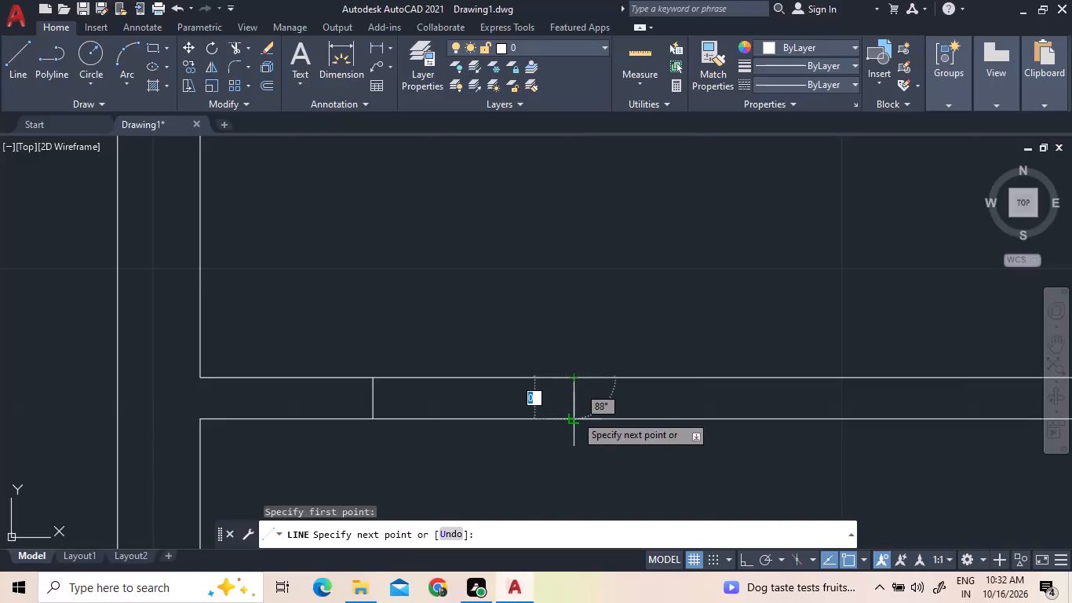
pyautogui.click(575, 418)
pyautogui.press('Escape')
# Draw two short vertical lines across the bottom wall of the Toilet between the upper Bedroom and Kitchen, marking an opening.
pyautogui.scroll(-3, 565, 360)
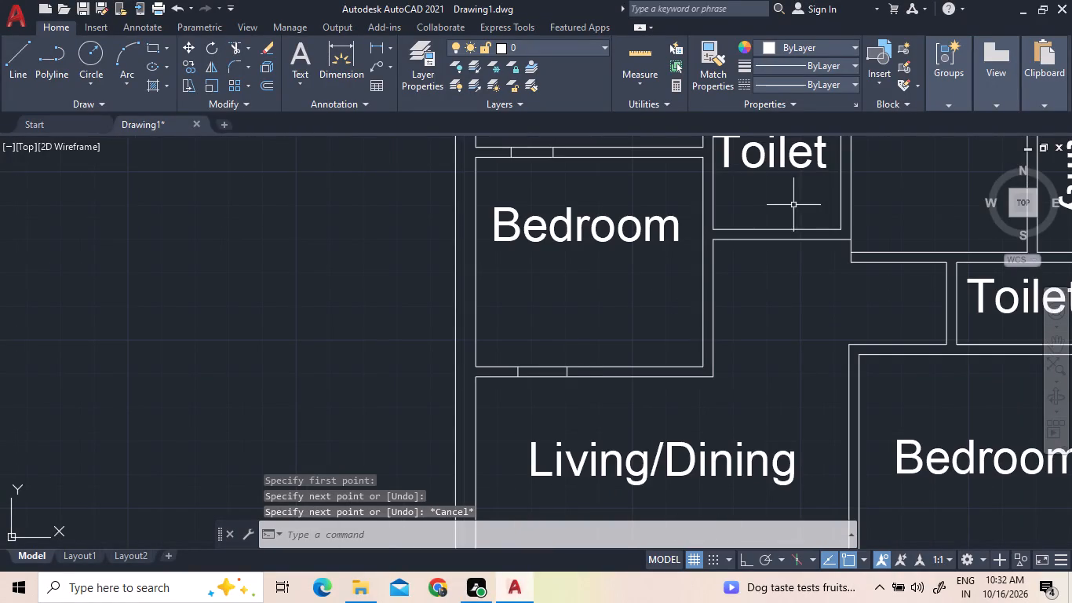
pyautogui.scroll(3, 888, 208)
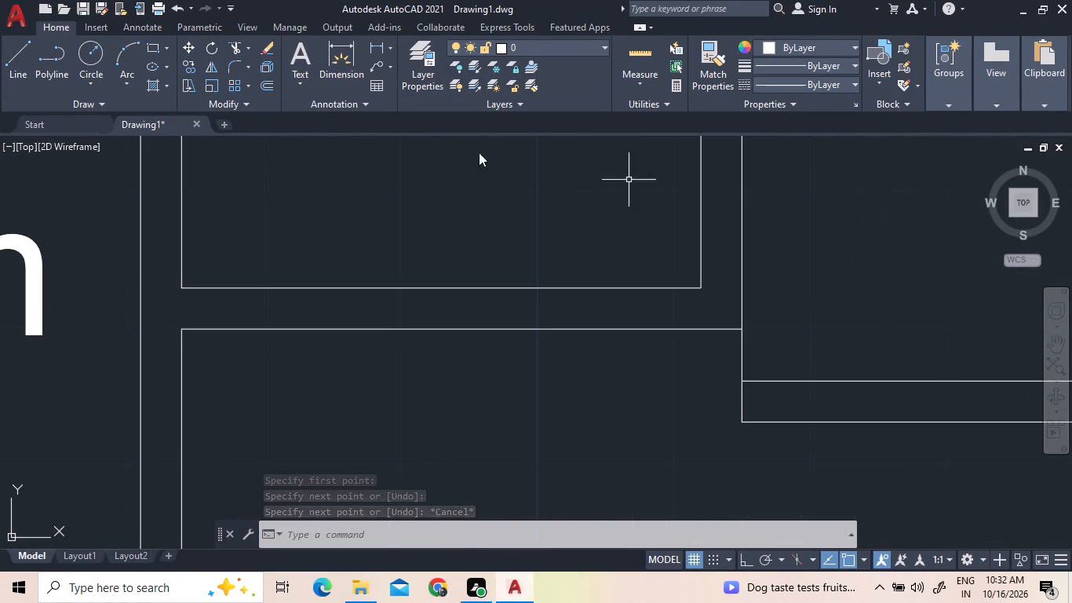
pyautogui.click(19, 75)
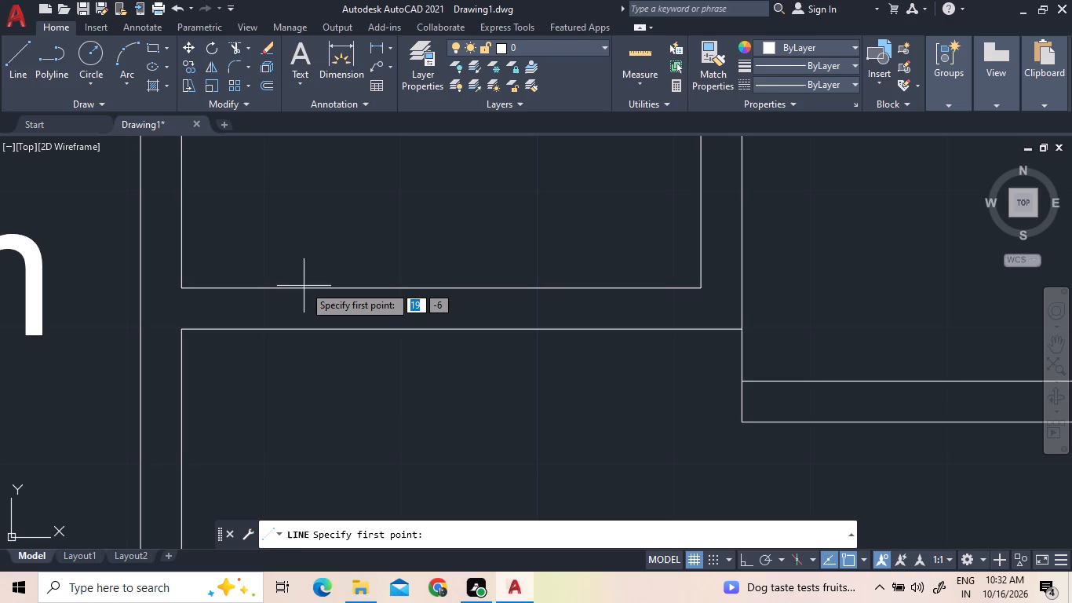
pyautogui.click(304, 288)
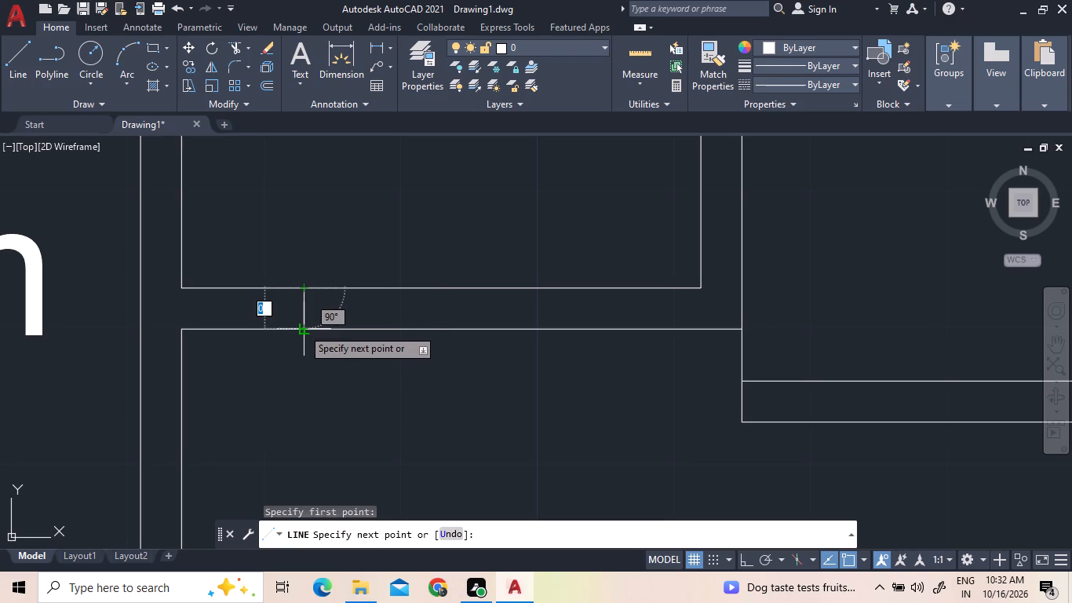
pyautogui.scroll(2, 299, 348)
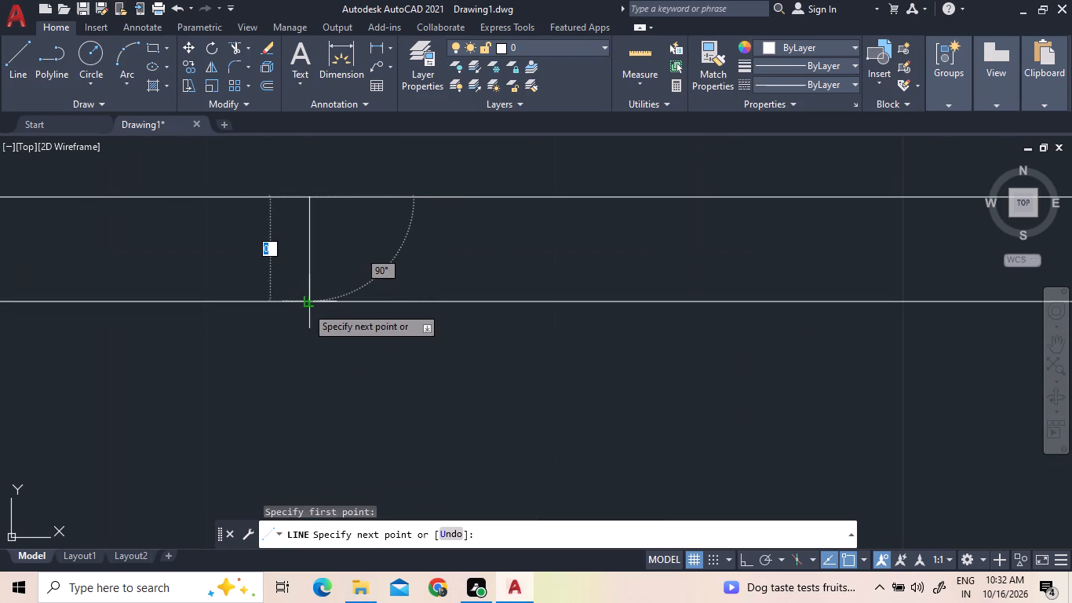
pyautogui.click(306, 306)
pyautogui.press('Escape')
pyautogui.click(16, 63)
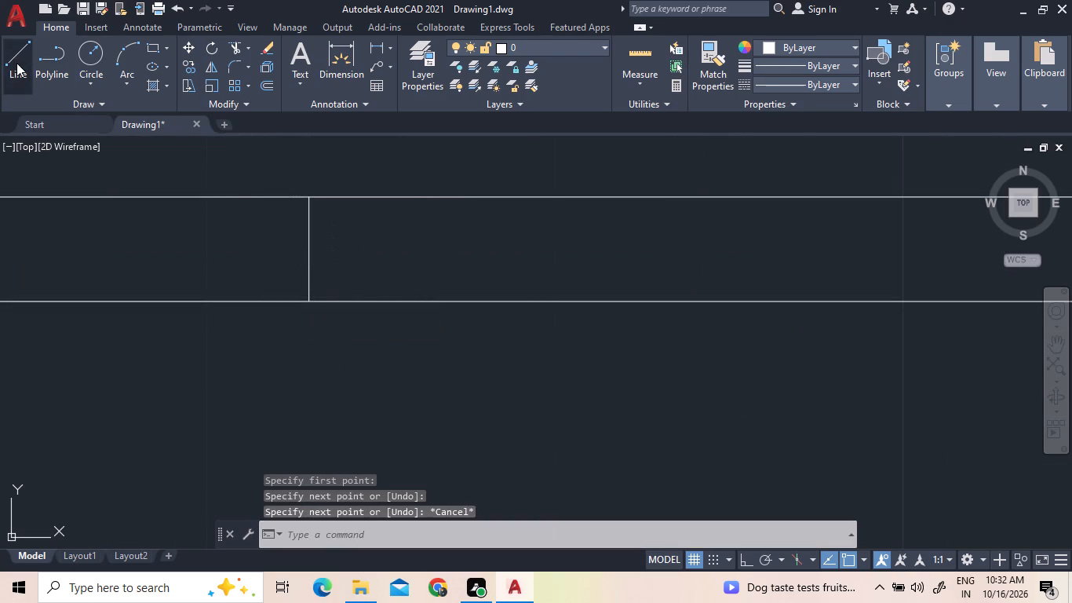
pyautogui.scroll(-4, 693, 203)
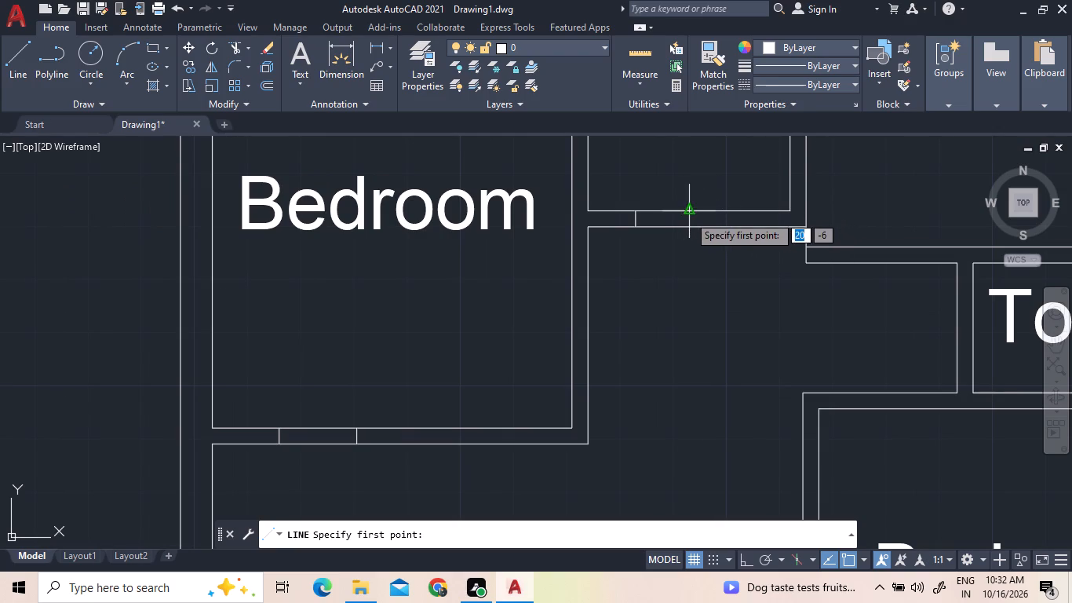
pyautogui.click(692, 210)
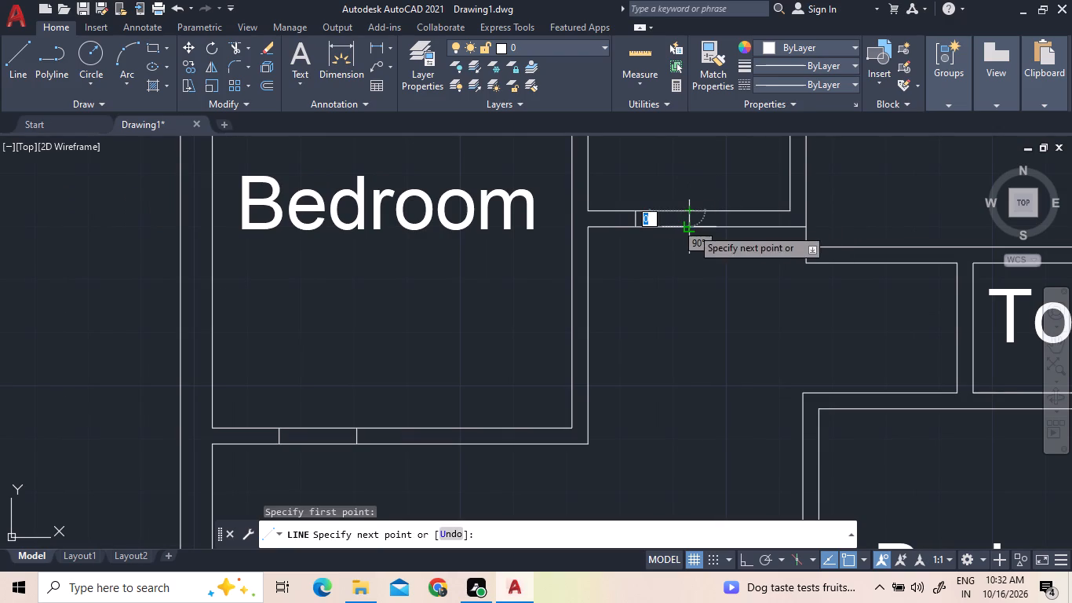
pyautogui.scroll(3, 694, 225)
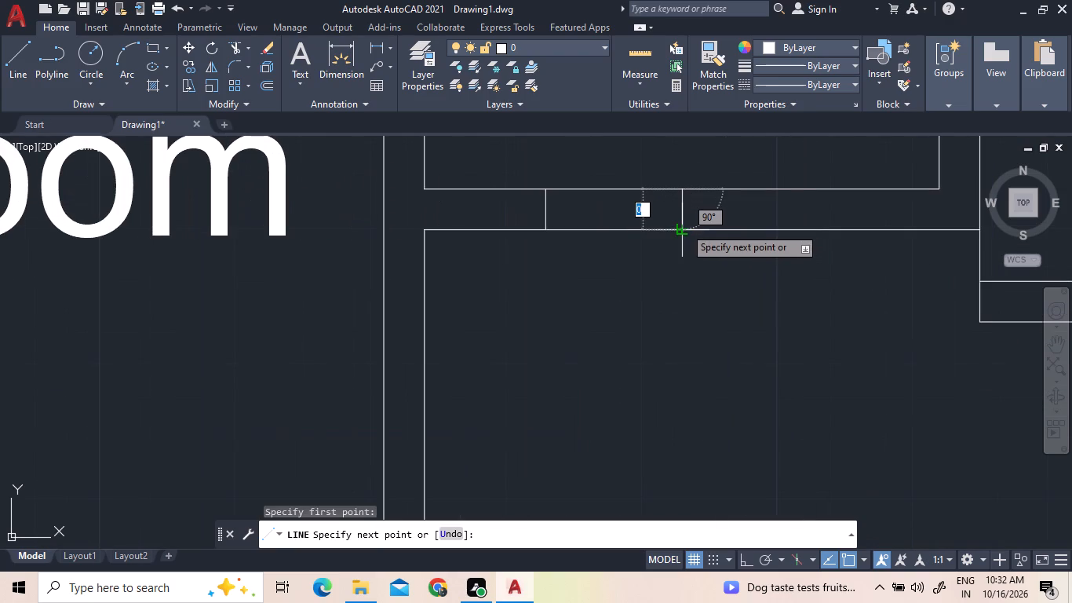
pyautogui.click(684, 227)
pyautogui.press('Escape')
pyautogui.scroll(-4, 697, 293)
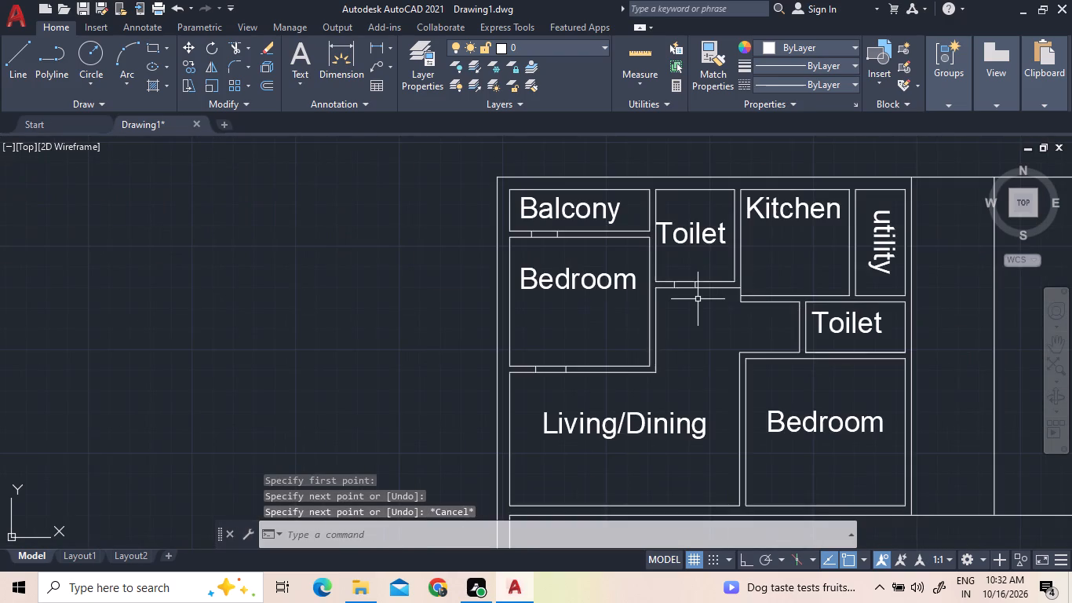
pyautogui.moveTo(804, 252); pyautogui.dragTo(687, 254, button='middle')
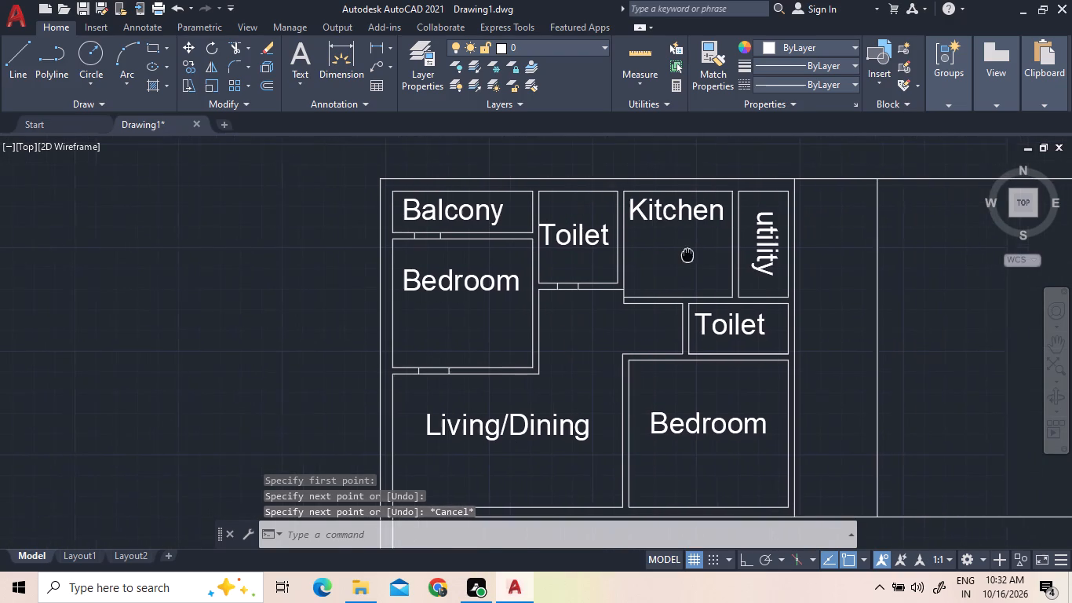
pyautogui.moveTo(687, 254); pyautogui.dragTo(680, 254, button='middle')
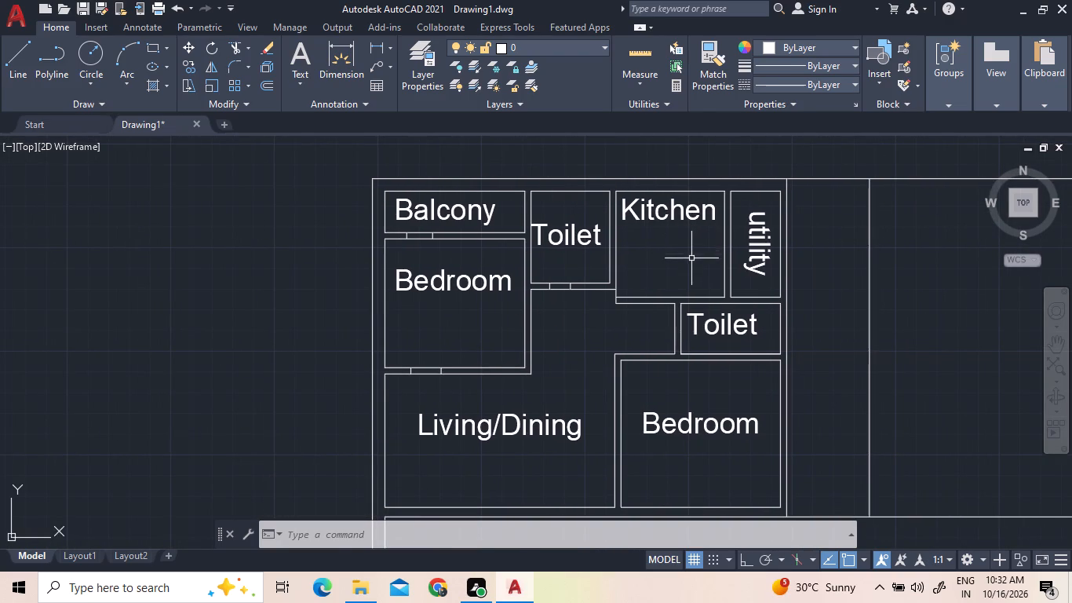
# Draw a short vertical line across the Kitchen's bottom wall, about a third of the way from its left end, marking an opening's edge.
pyautogui.click(31, 53)
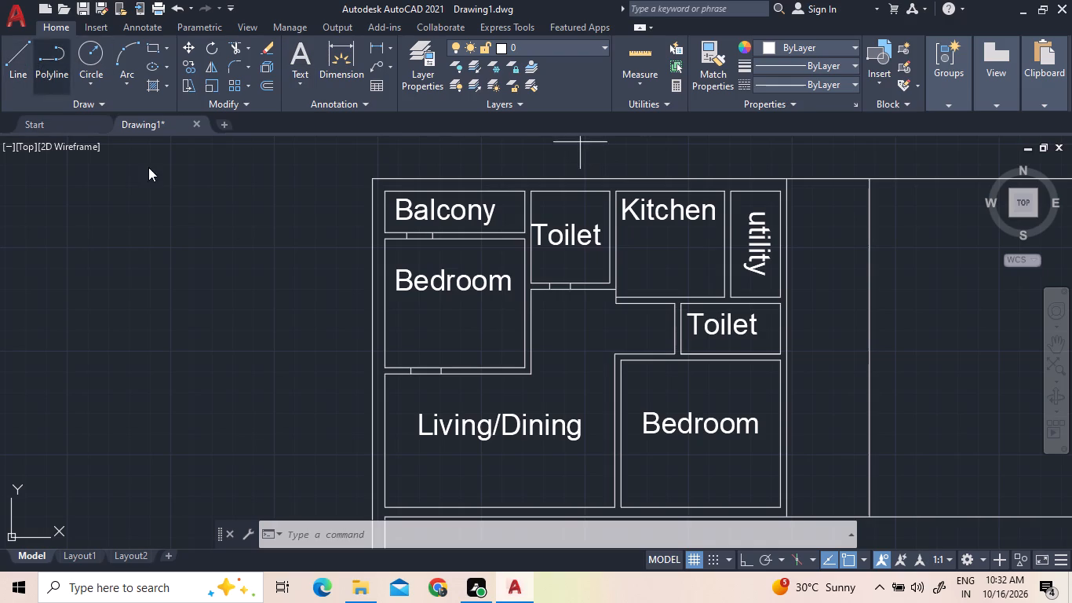
pyautogui.scroll(2, 654, 297)
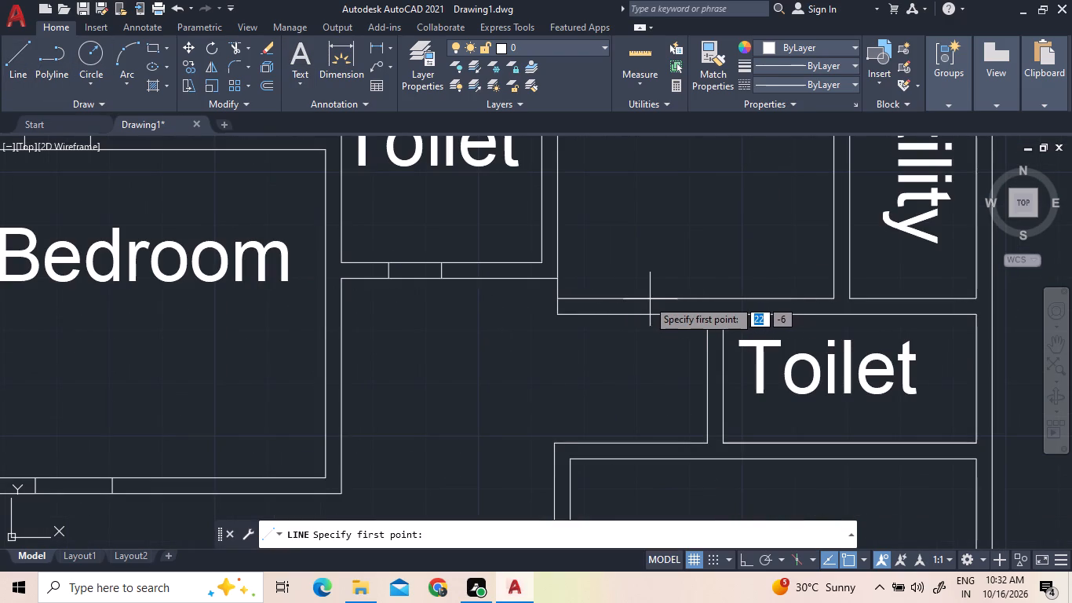
pyautogui.click(644, 299)
pyautogui.scroll(4, 642, 319)
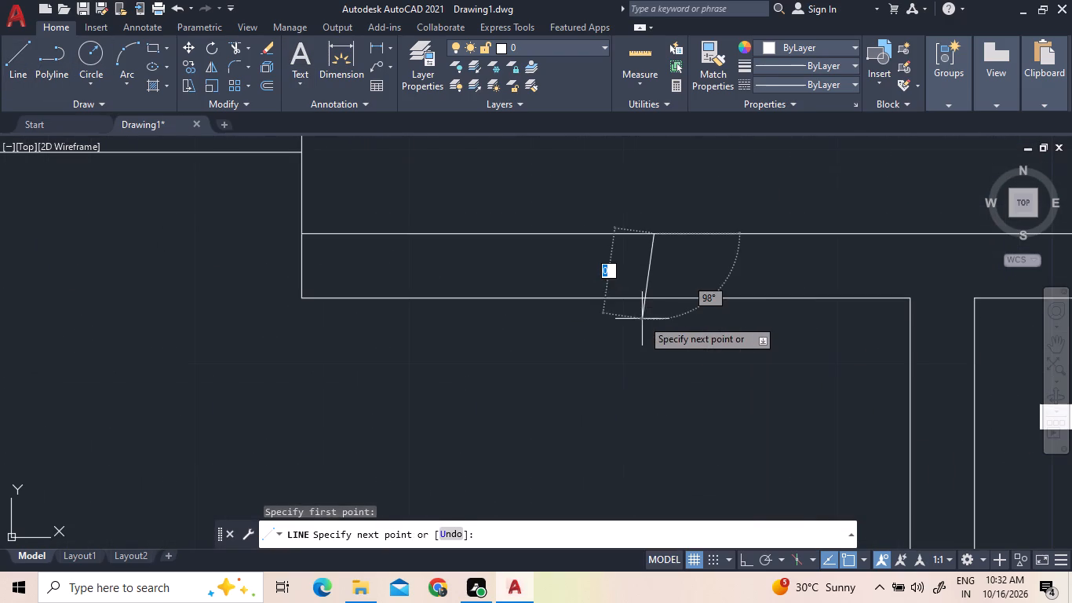
pyautogui.click(658, 301)
pyautogui.press('Escape')
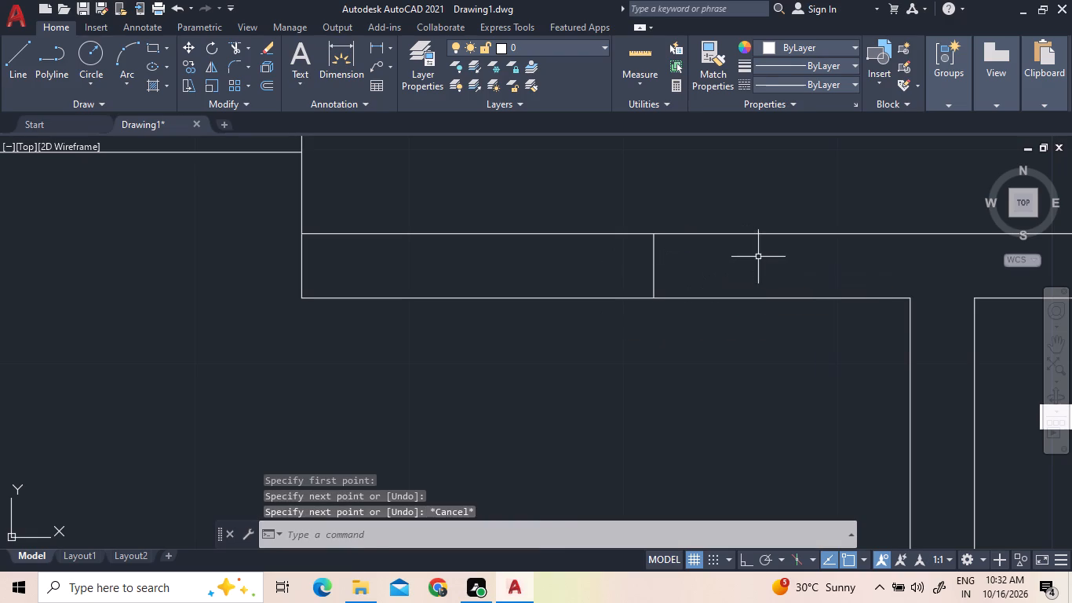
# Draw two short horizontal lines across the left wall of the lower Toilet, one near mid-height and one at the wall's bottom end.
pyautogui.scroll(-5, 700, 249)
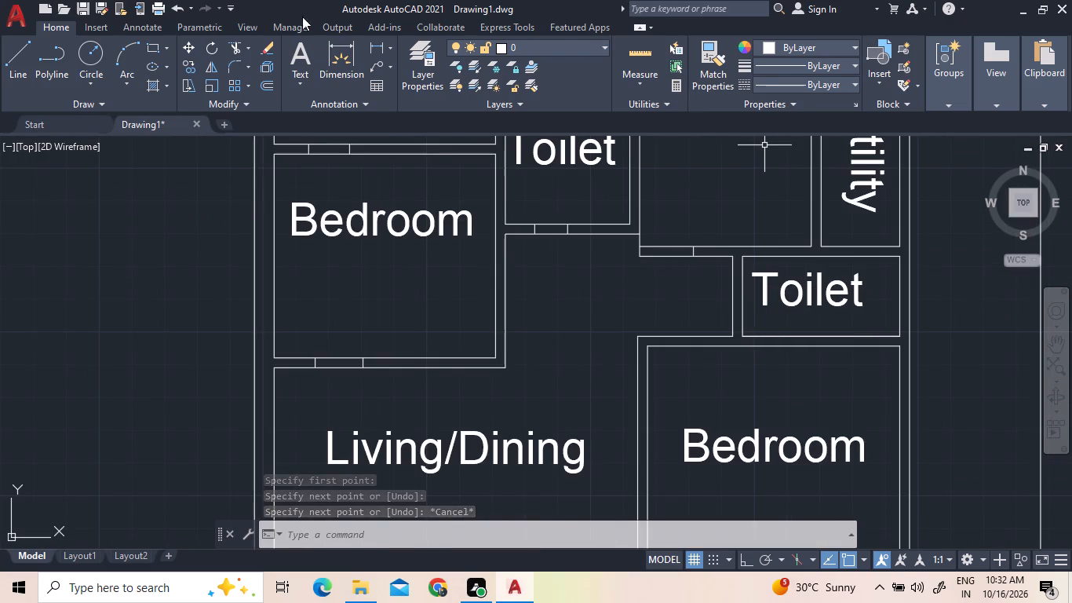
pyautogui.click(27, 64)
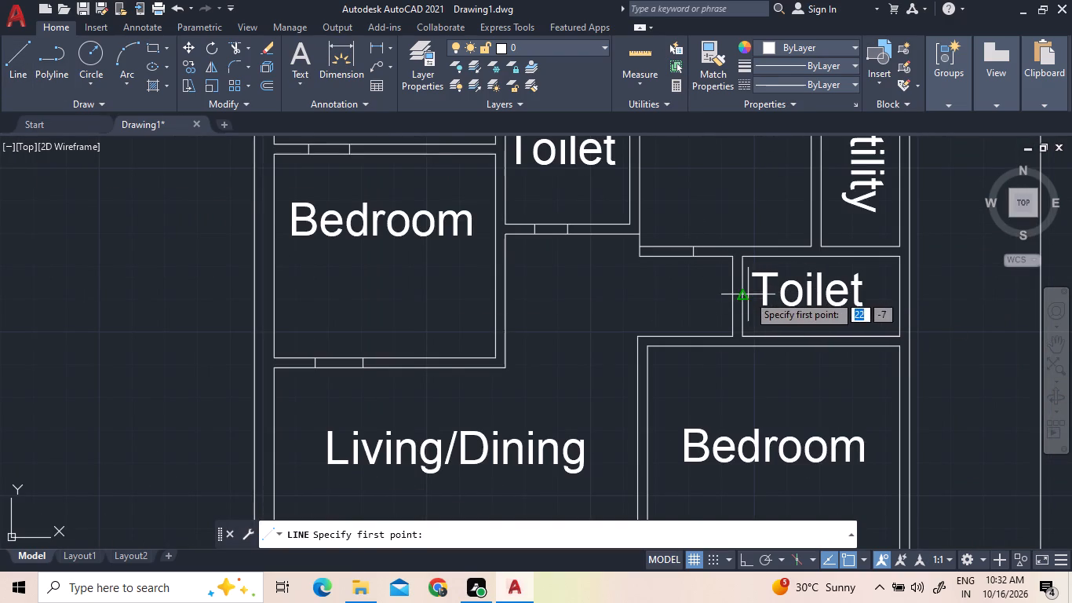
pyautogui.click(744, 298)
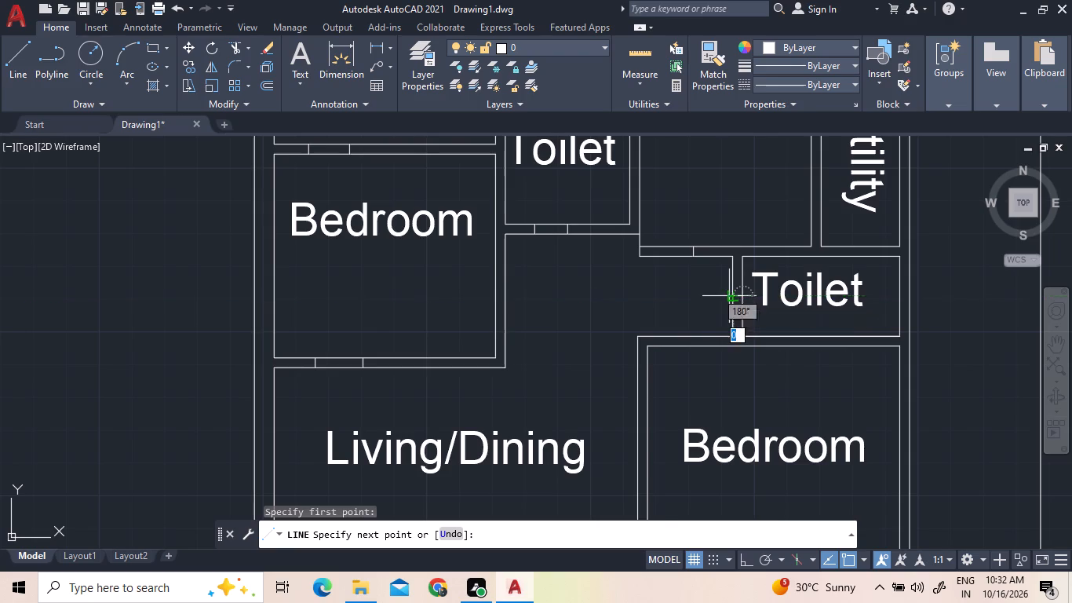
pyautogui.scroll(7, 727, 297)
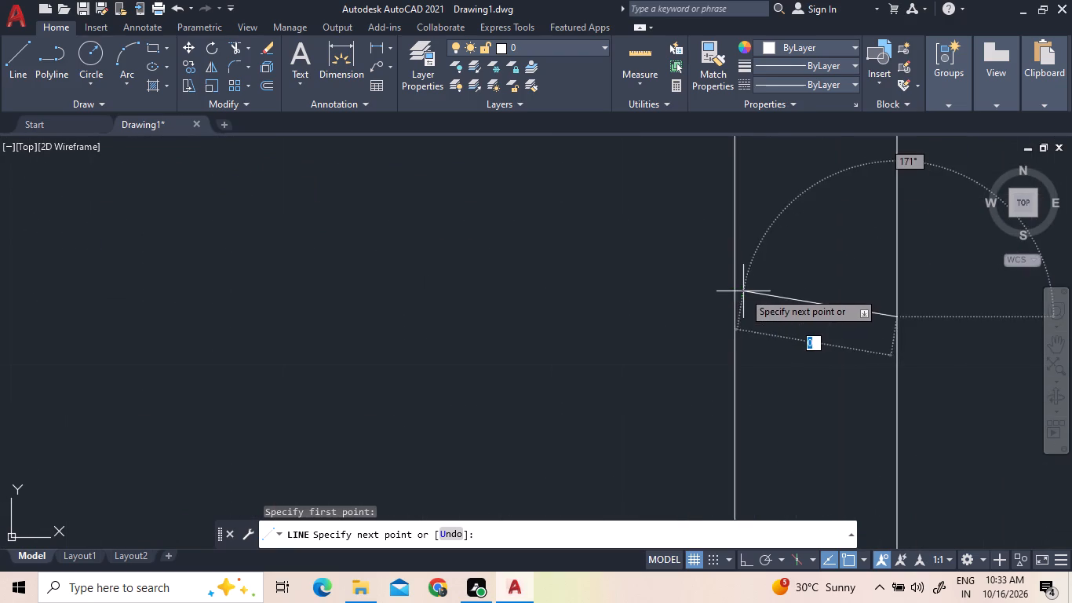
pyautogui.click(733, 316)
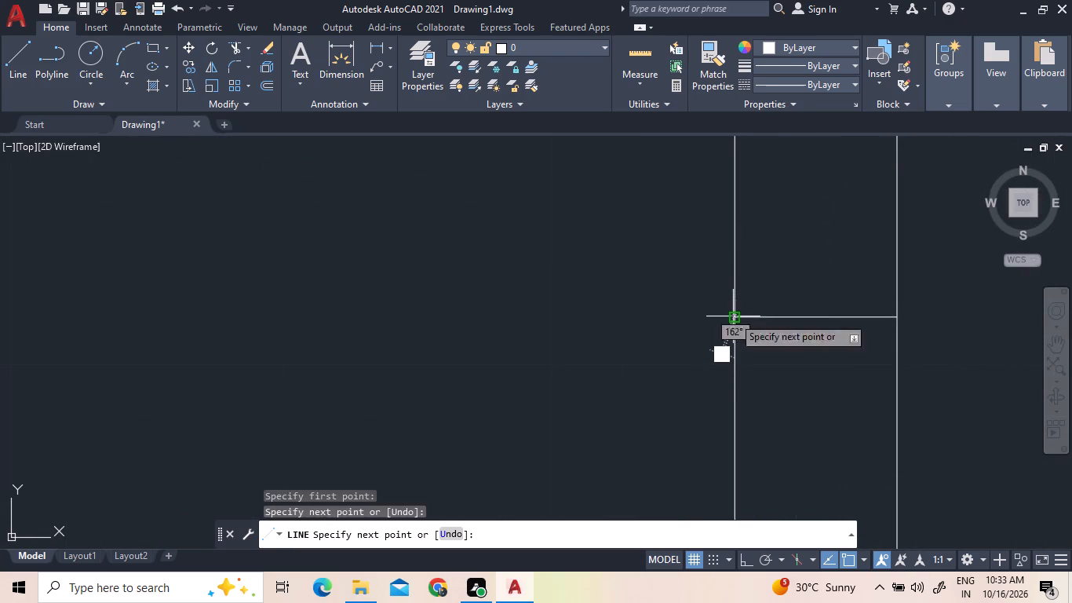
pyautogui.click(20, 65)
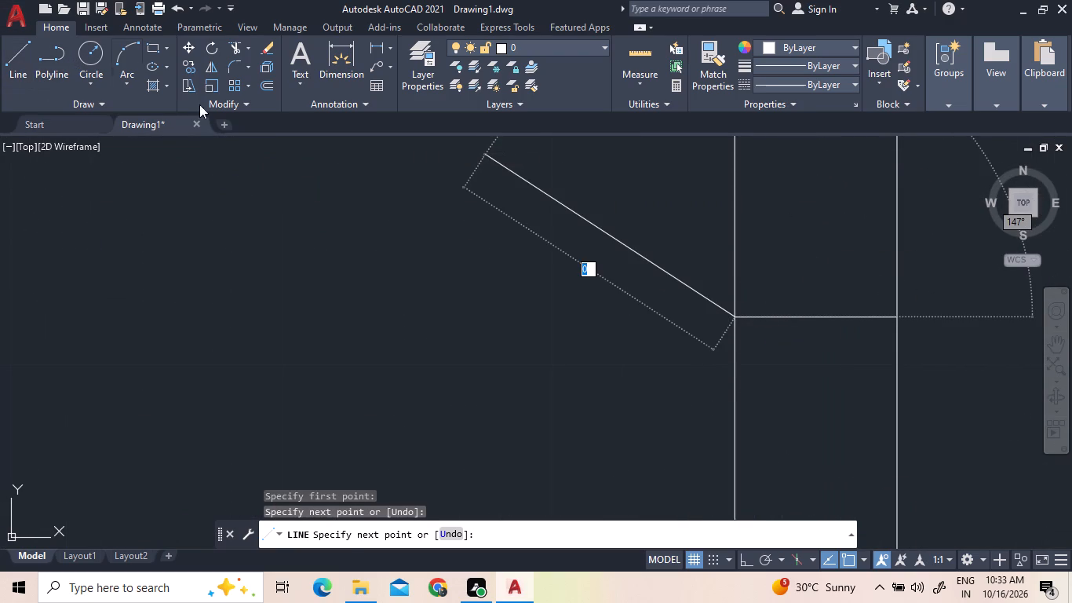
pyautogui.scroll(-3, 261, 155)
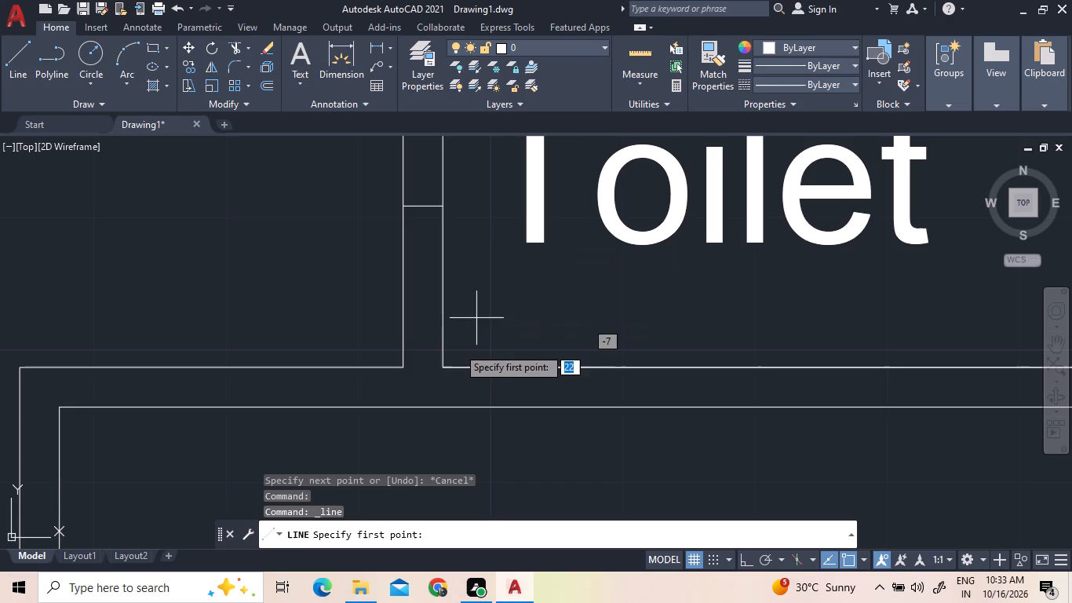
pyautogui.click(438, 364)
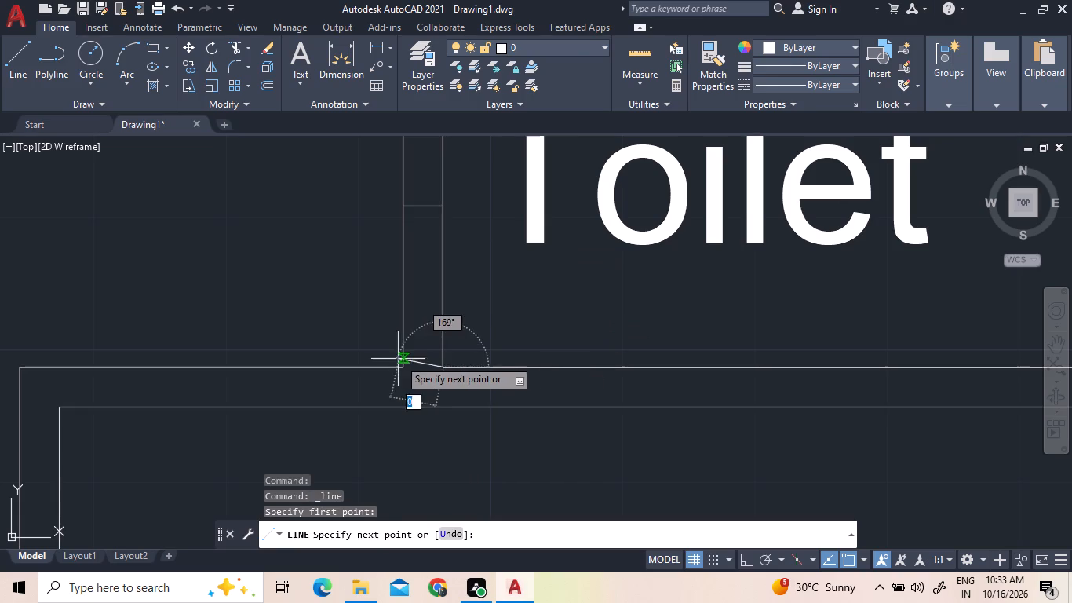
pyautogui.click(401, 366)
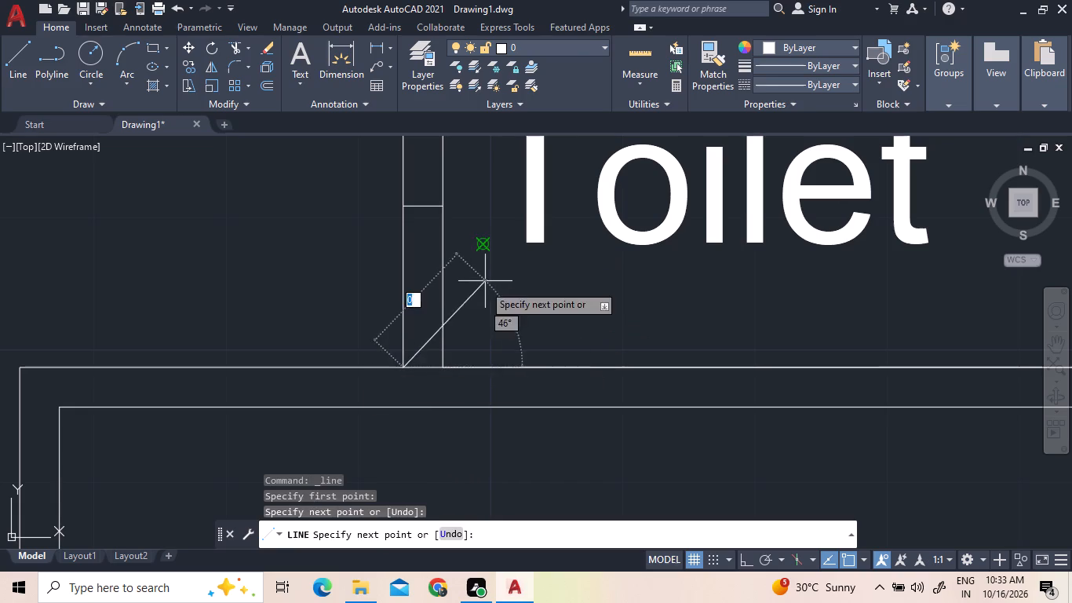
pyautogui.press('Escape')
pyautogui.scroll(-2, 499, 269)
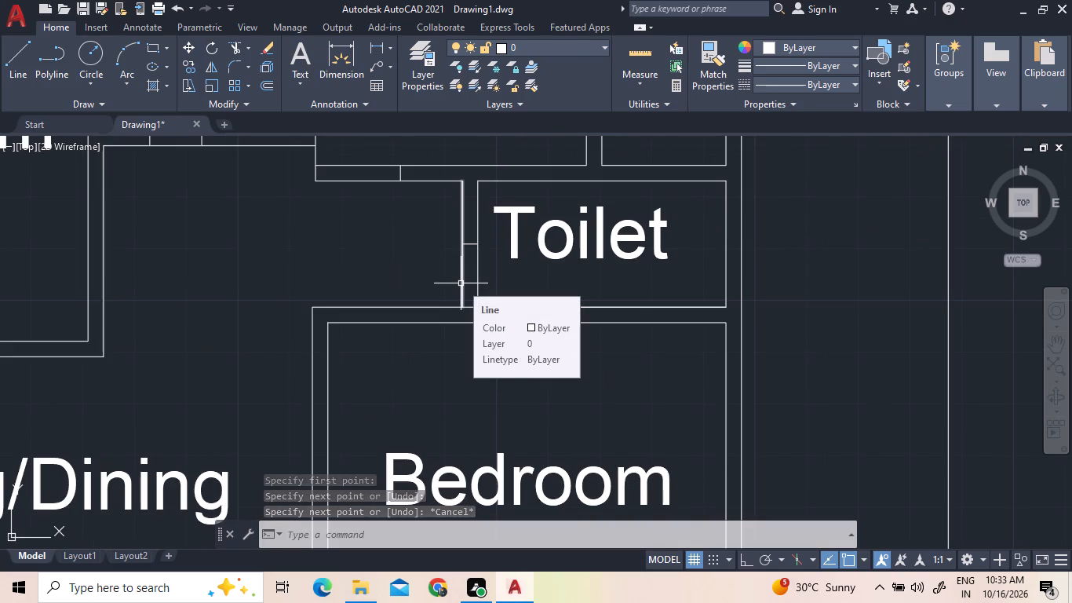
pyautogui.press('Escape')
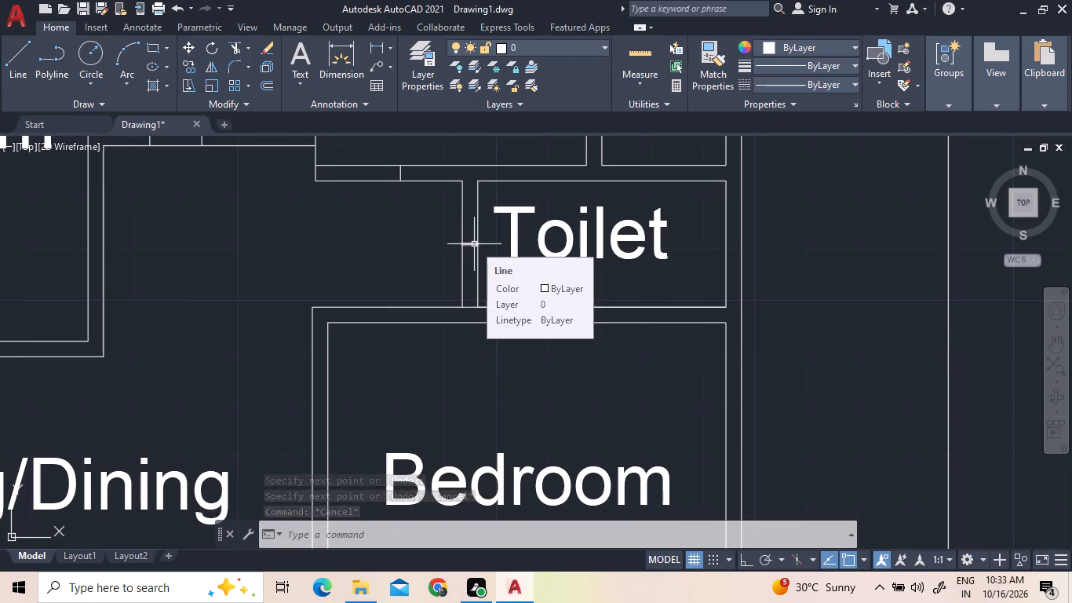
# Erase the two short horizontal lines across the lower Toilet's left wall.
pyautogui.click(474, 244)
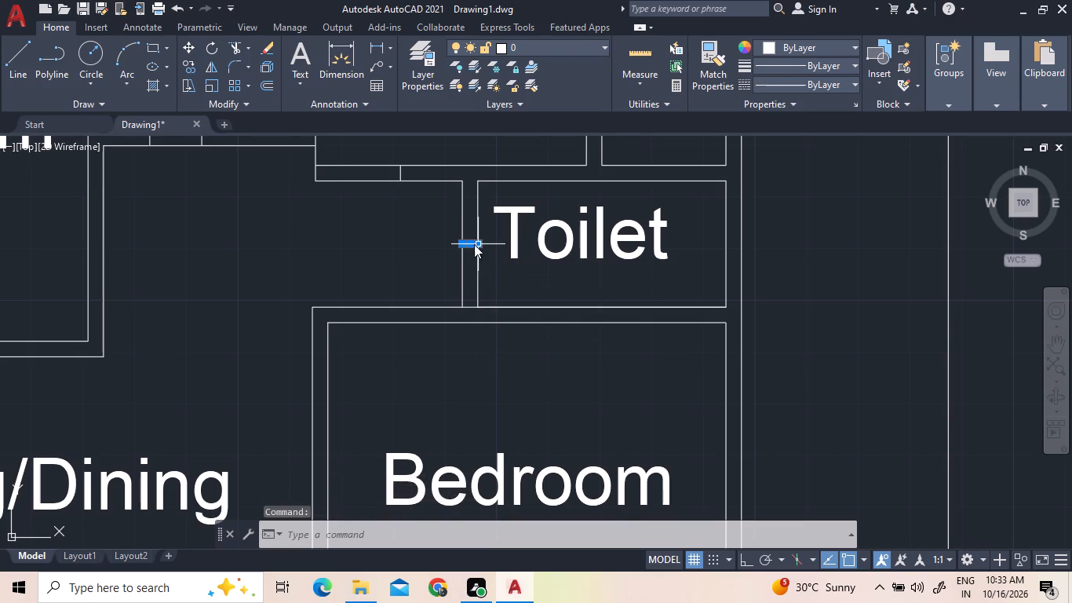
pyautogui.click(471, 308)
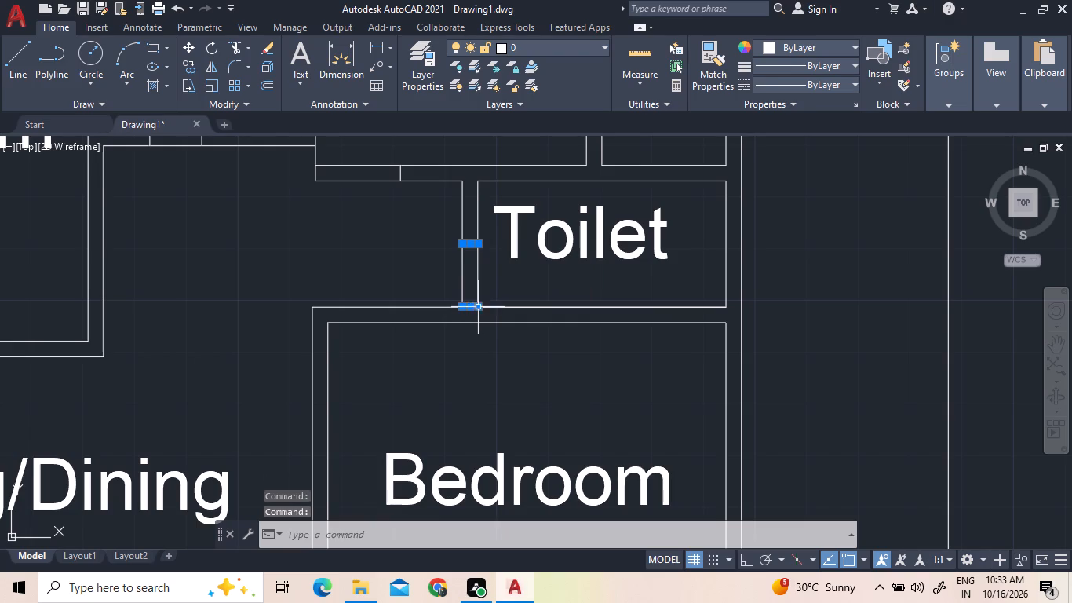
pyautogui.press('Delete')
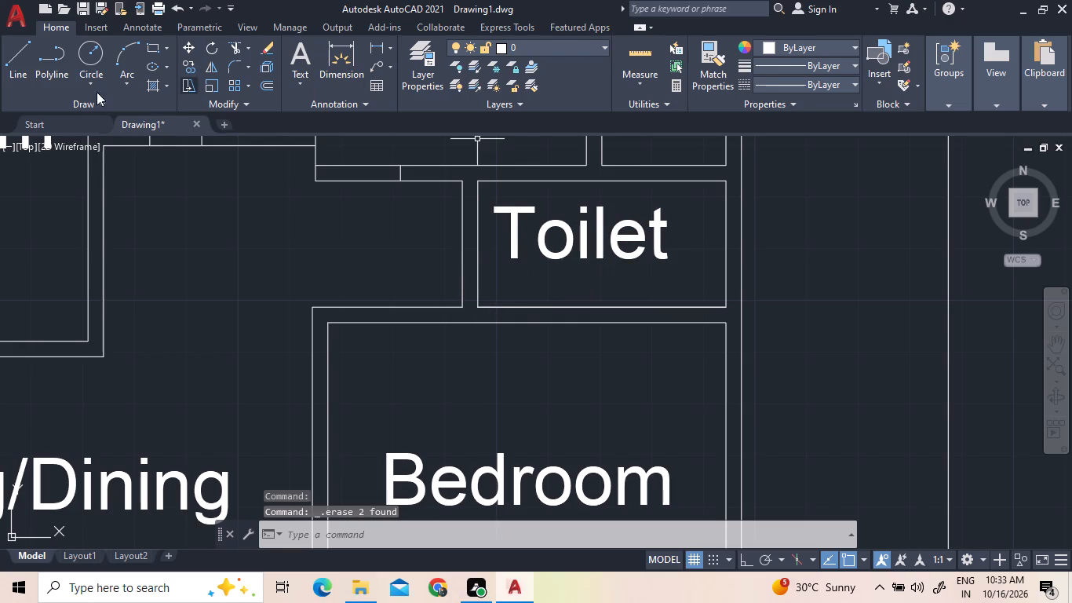
# Draw two short vertical lines across the wall between the lower Toilet and the Bedroom below it, marking an opening in the wall's left half.
pyautogui.click(7, 61)
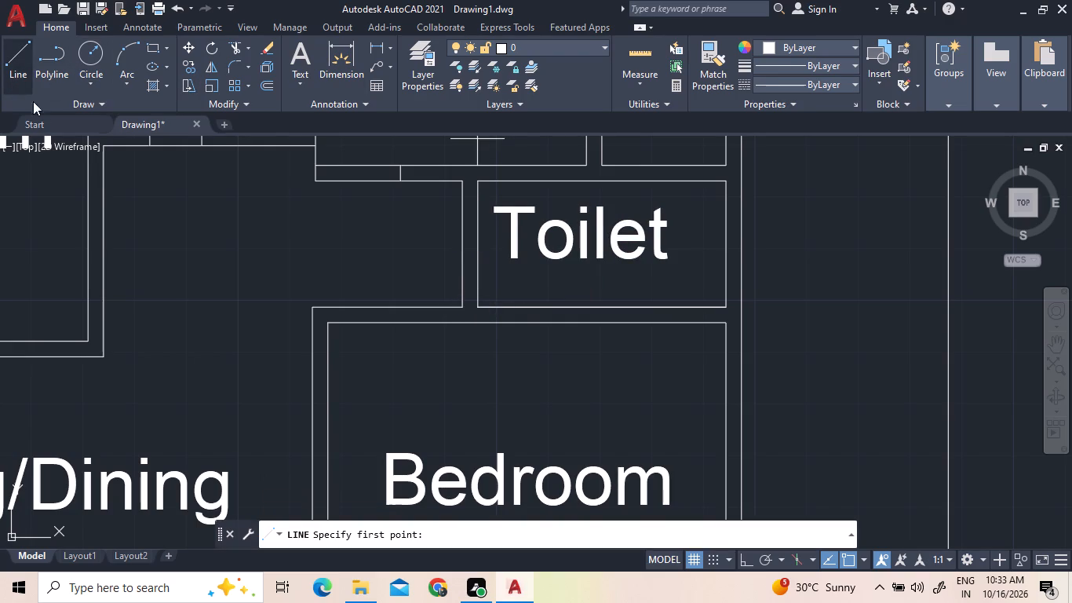
pyautogui.scroll(3, 505, 310)
pyautogui.click(516, 302)
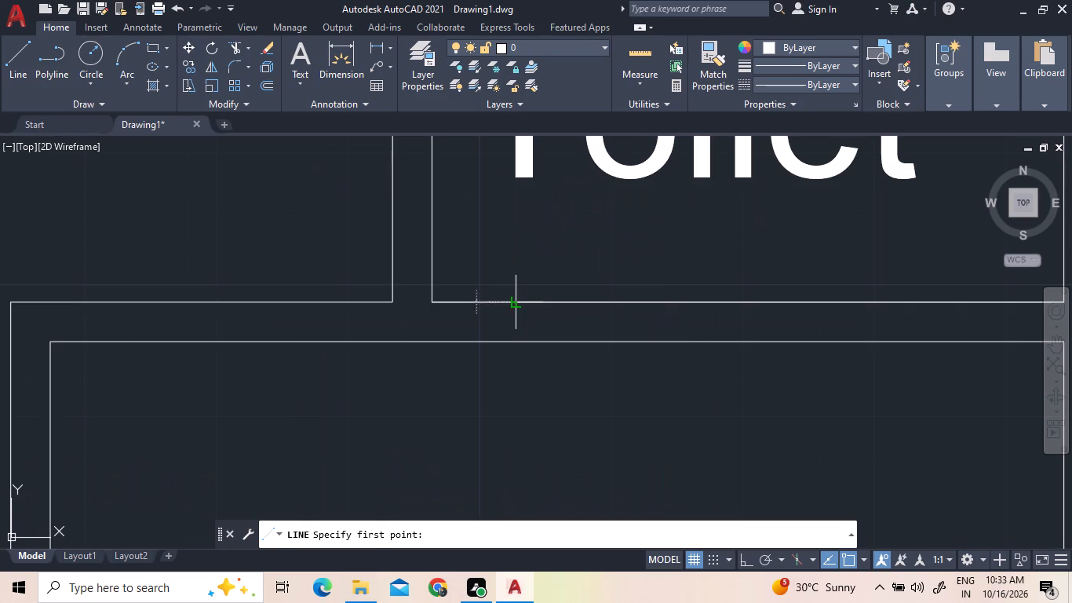
pyautogui.click(516, 344)
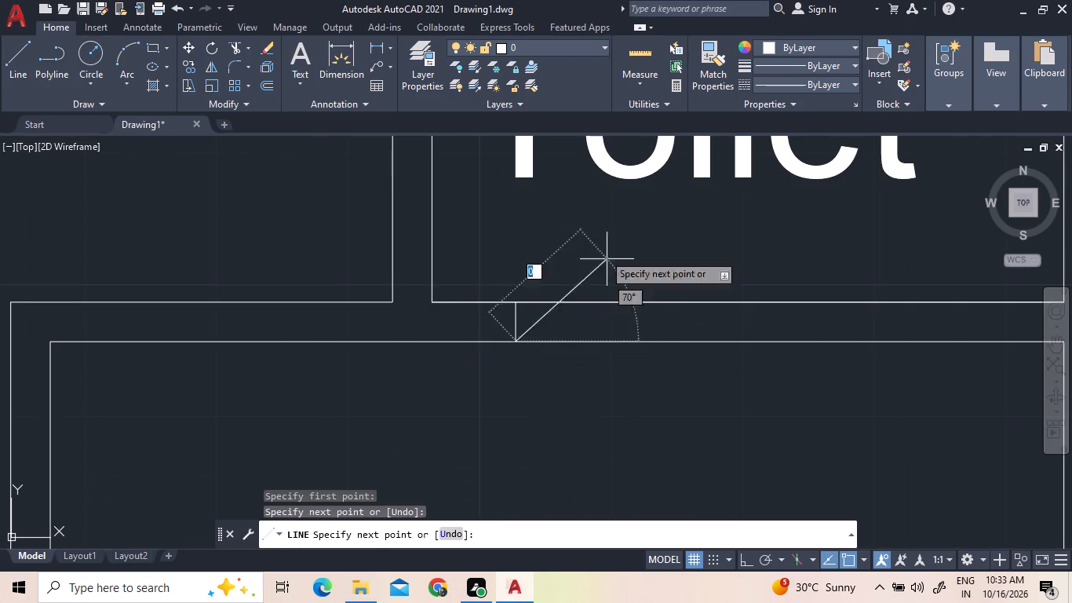
pyautogui.click(9, 60)
pyautogui.scroll(-2, 650, 307)
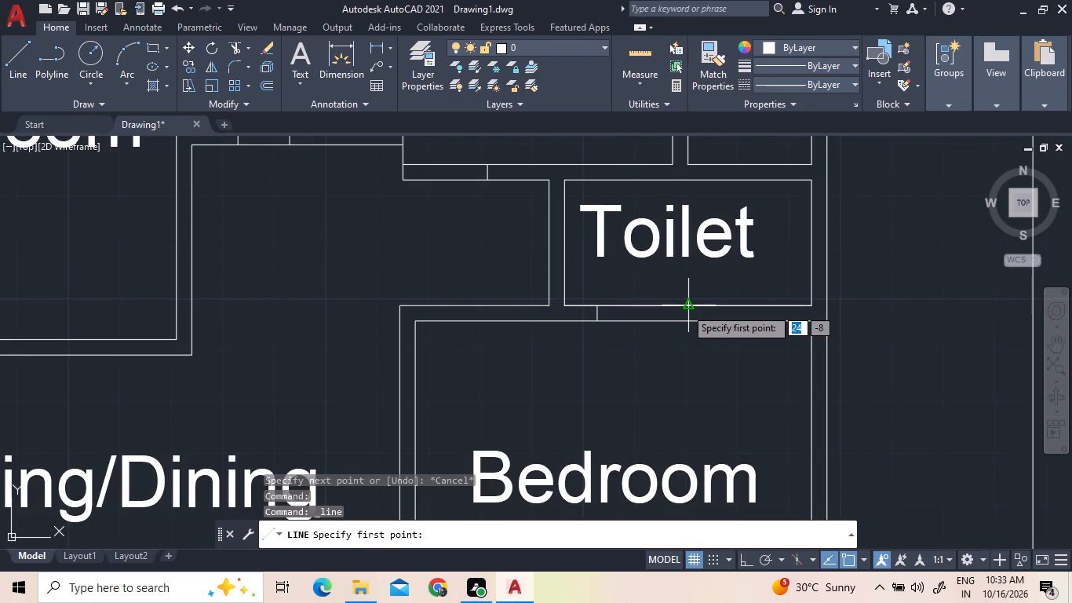
pyautogui.click(685, 308)
pyautogui.scroll(3, 687, 320)
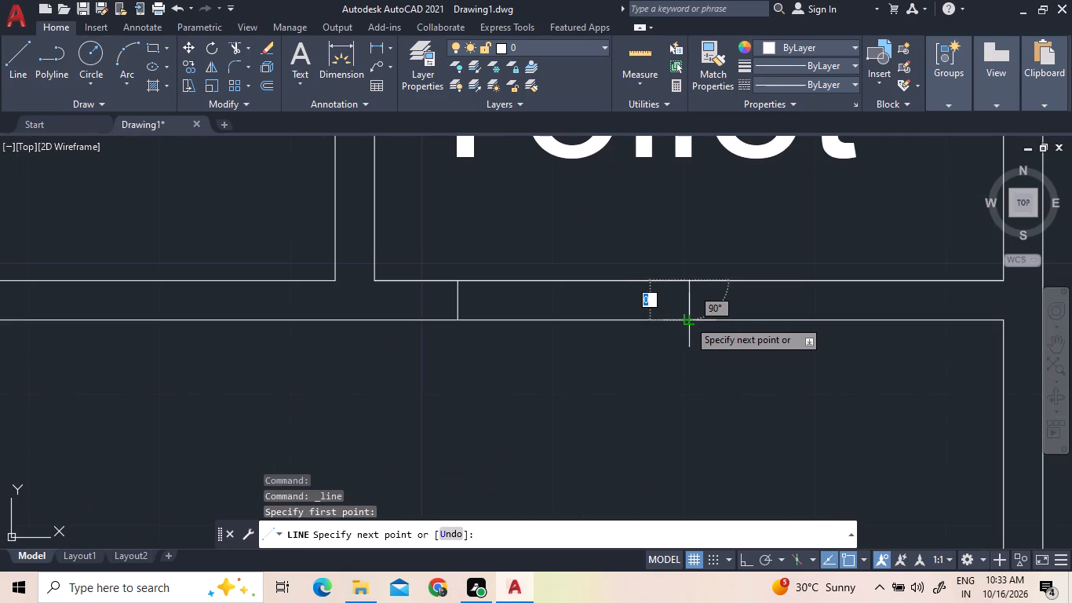
pyautogui.click(687, 320)
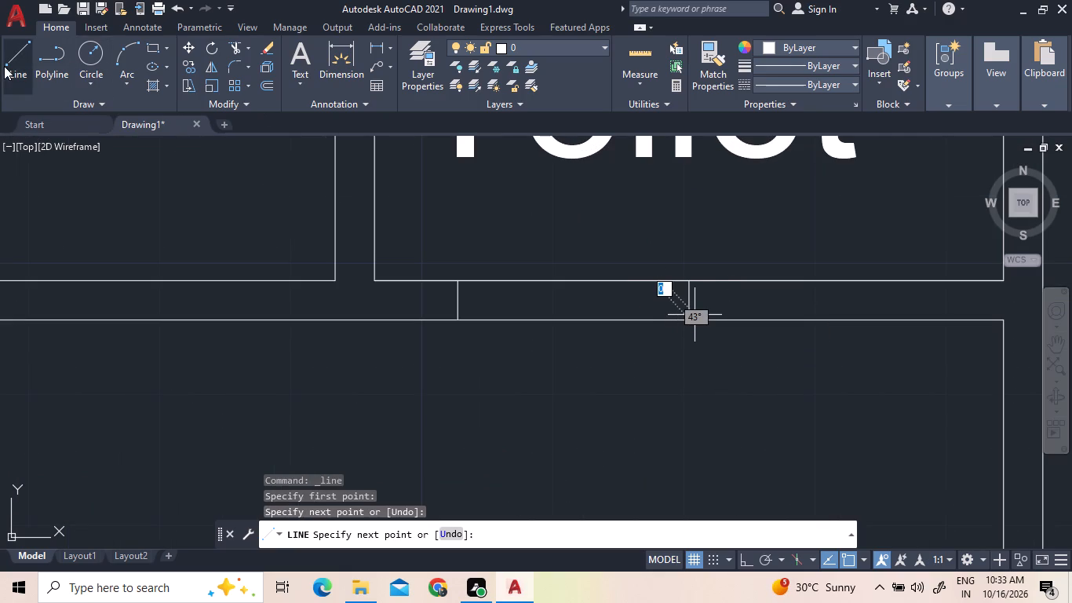
# Draw two short vertical lines across the lower Bedroom's top wall, from its inner left corner to the midpoint of the passage-side edge, marking an opening.
pyautogui.click(4, 66)
pyautogui.scroll(-3, 374, 302)
pyautogui.scroll(-1, 451, 300)
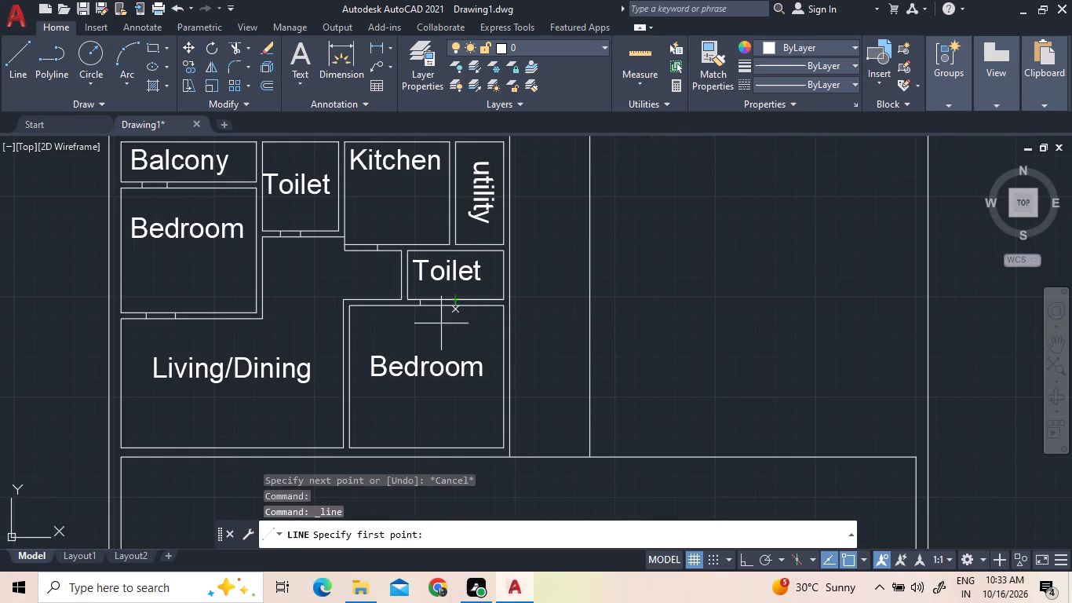
pyautogui.scroll(2, 350, 304)
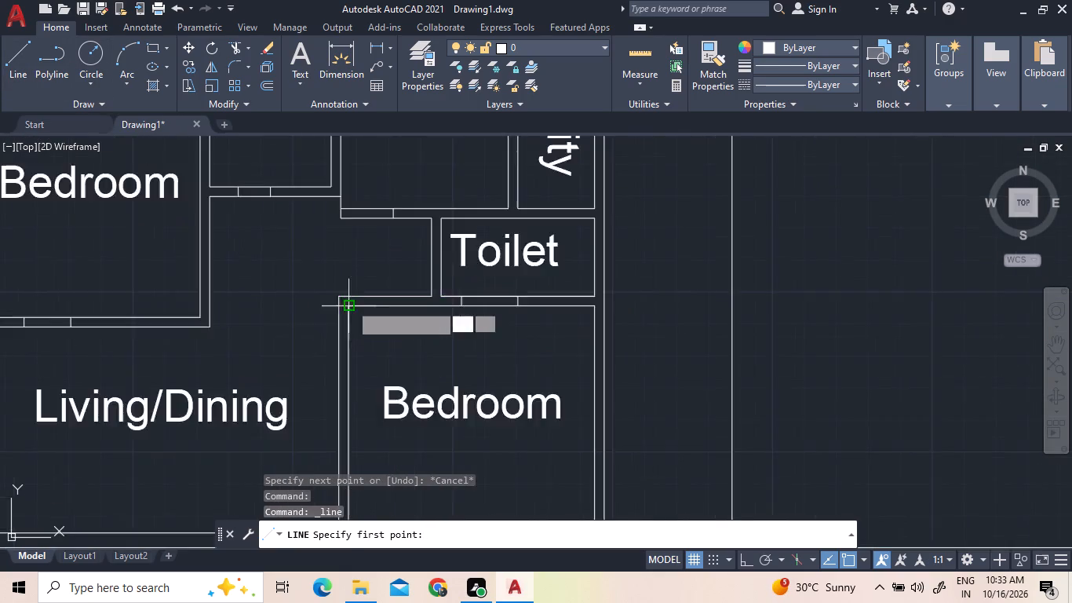
pyautogui.scroll(2, 350, 304)
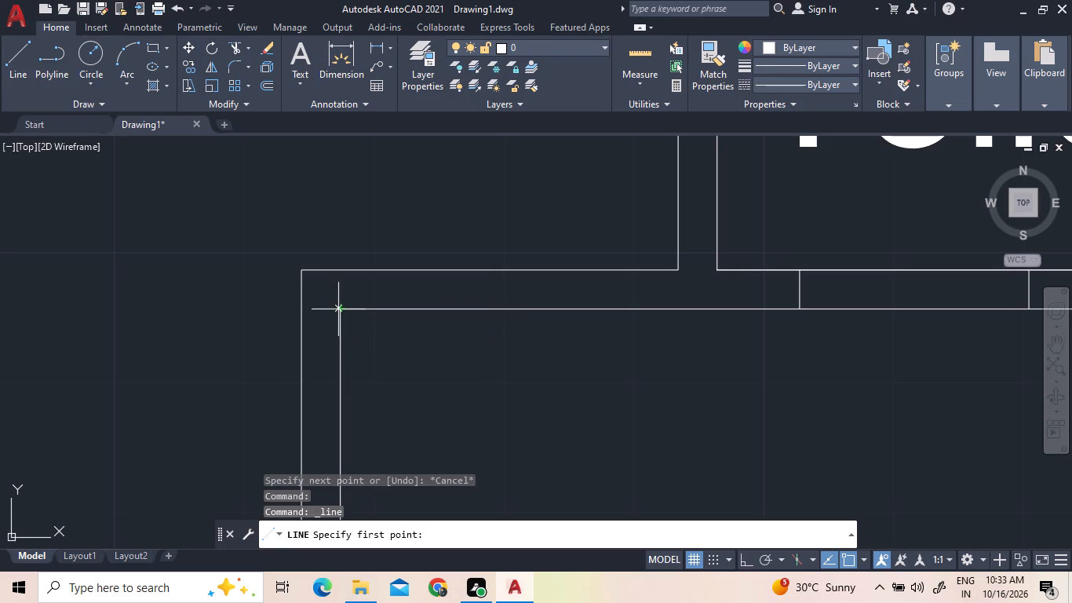
pyautogui.click(341, 307)
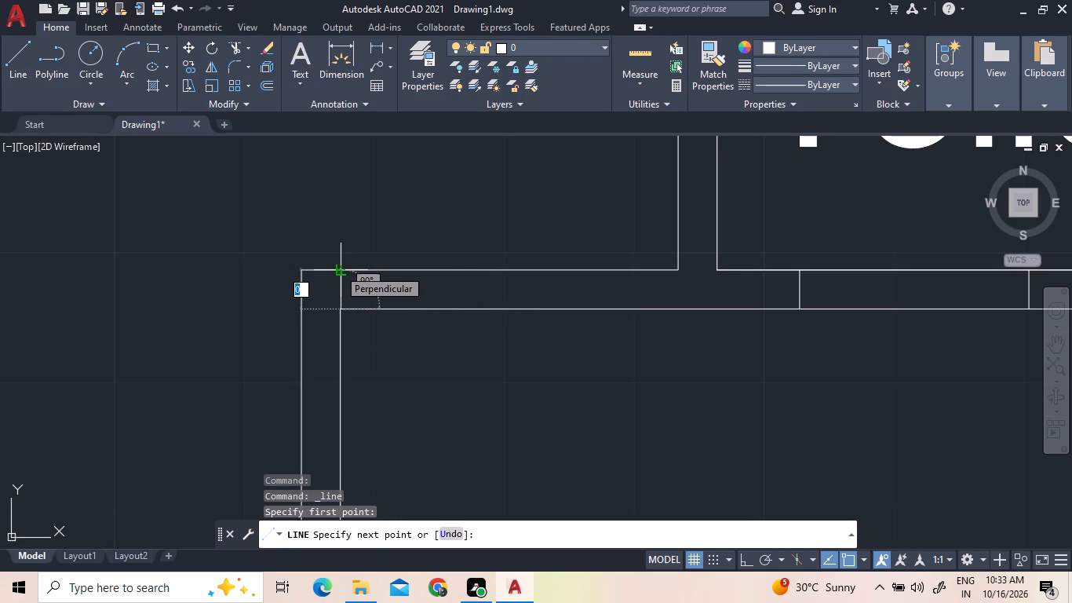
pyautogui.click(338, 269)
pyautogui.click(31, 82)
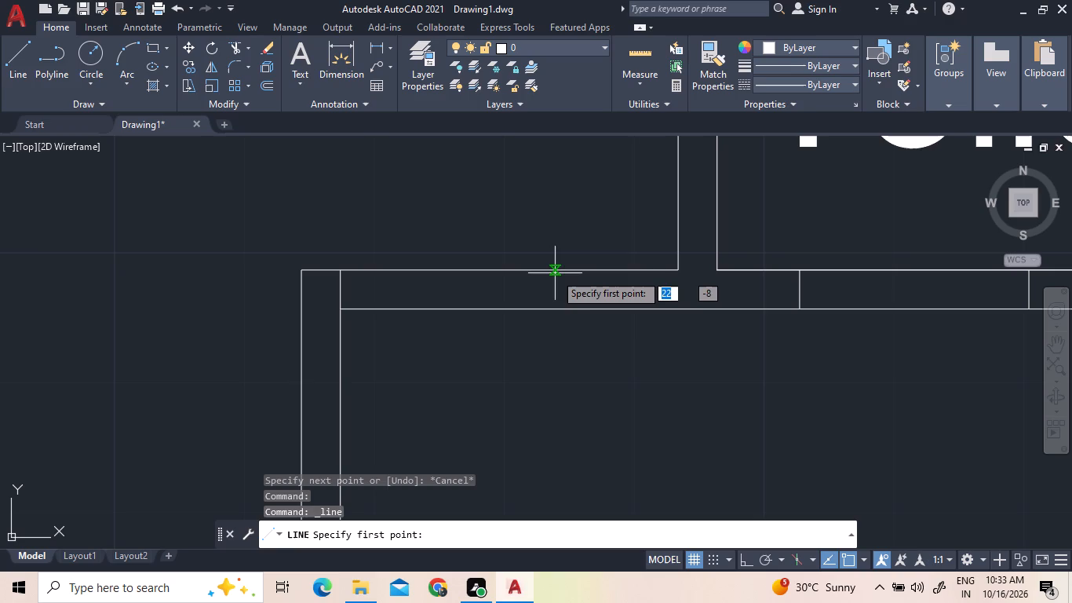
pyautogui.click(490, 272)
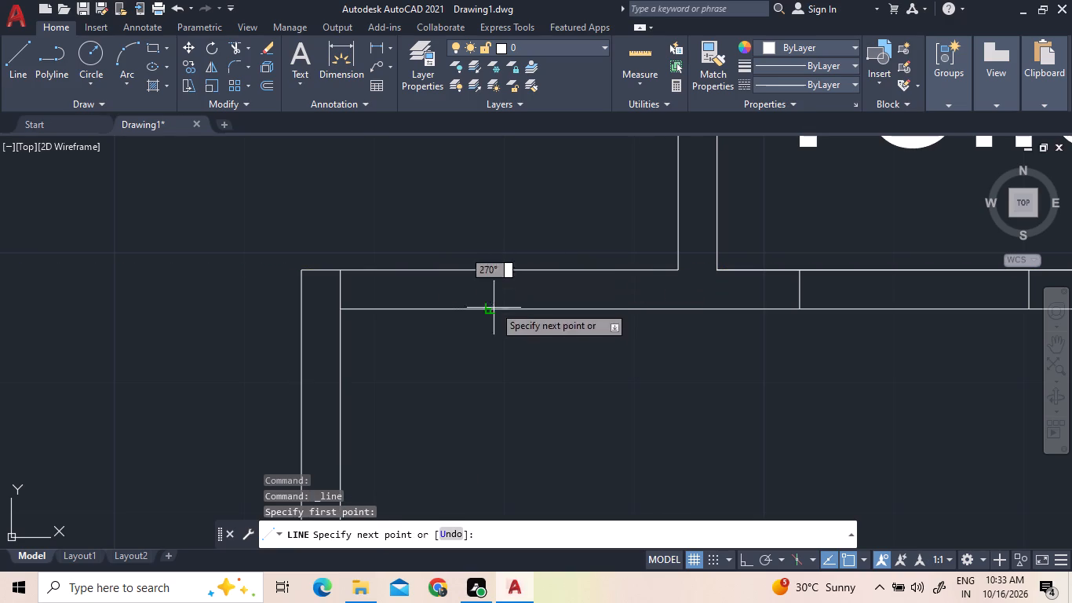
pyautogui.doubleClick(489, 307)
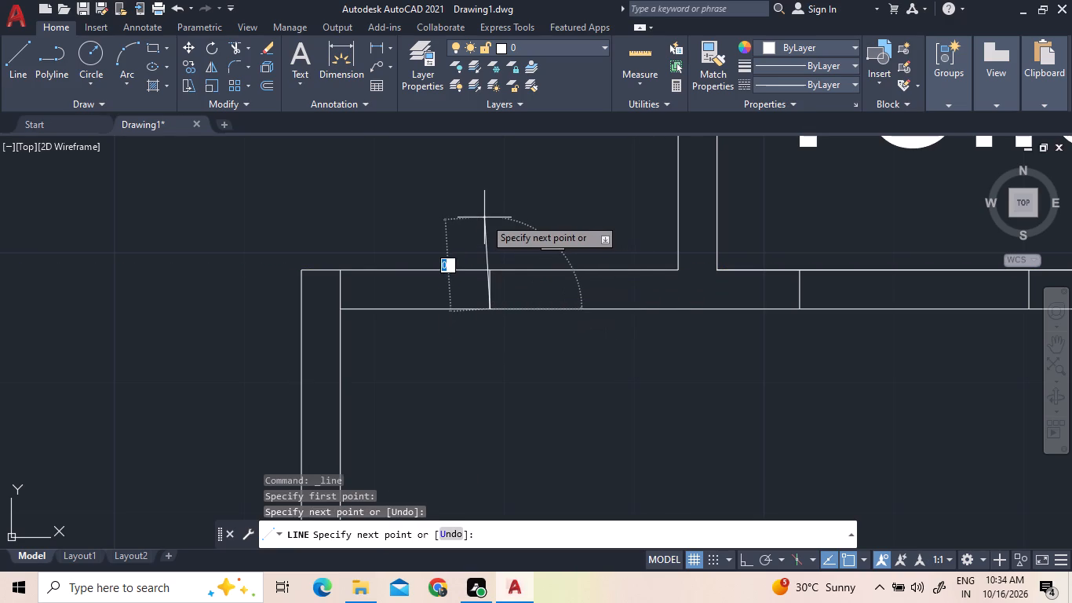
pyautogui.press('Escape')
# Draw two short vertical lines across the Living/Dining room's bottom wall, near its left end, marking an opening.
pyautogui.scroll(-5, 511, 287)
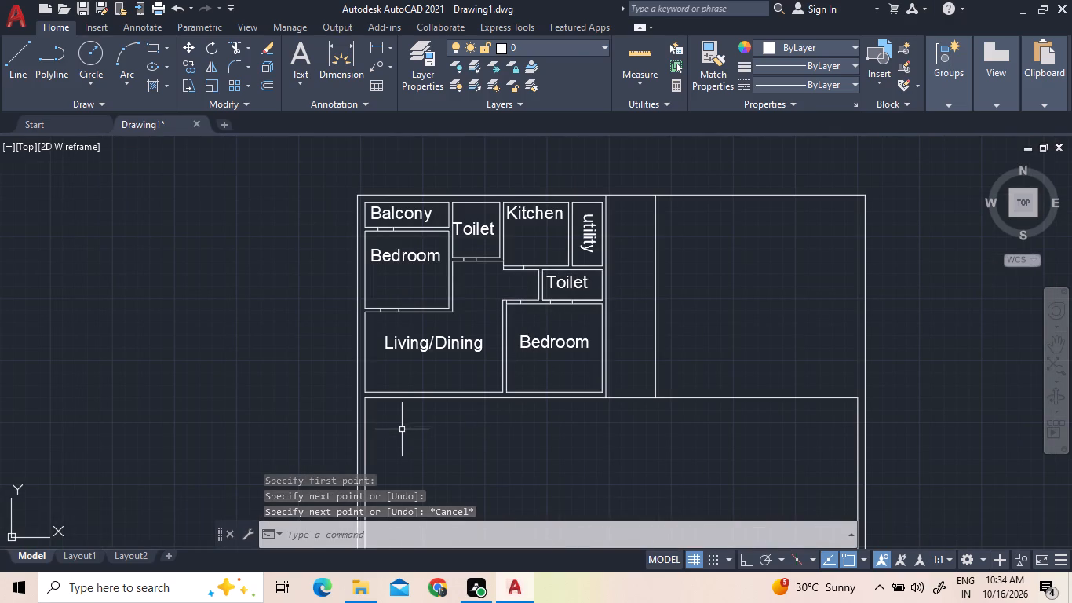
pyautogui.scroll(1, 453, 409)
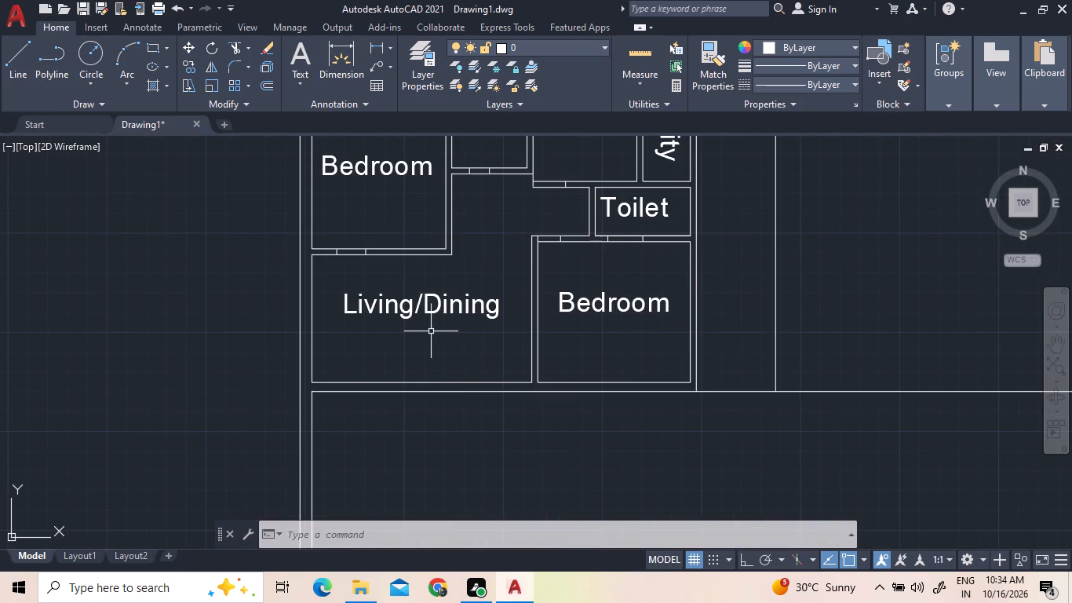
pyautogui.click(12, 69)
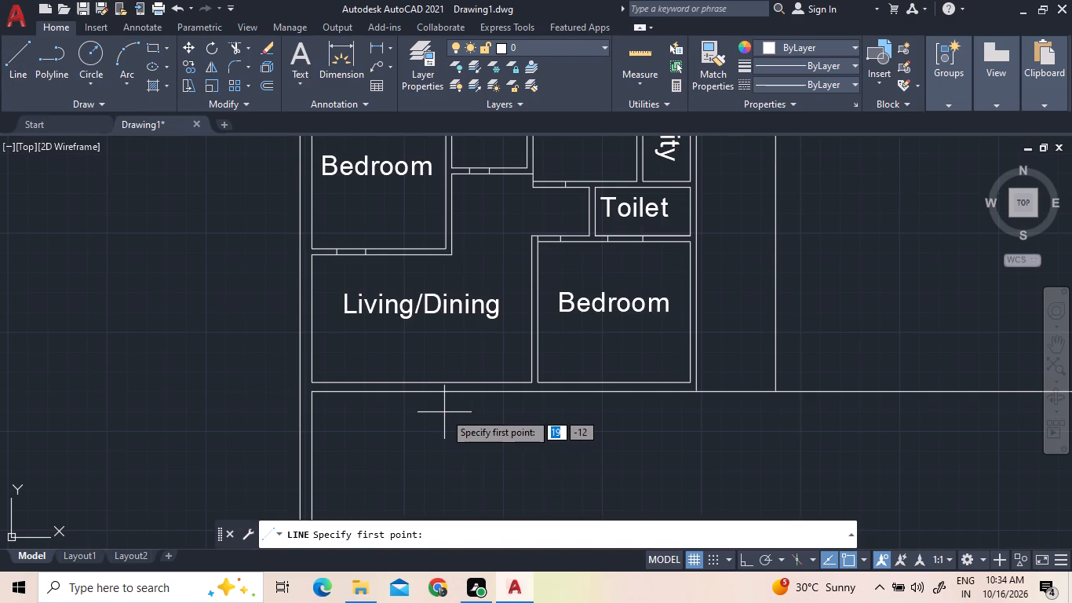
pyautogui.scroll(2, 436, 436)
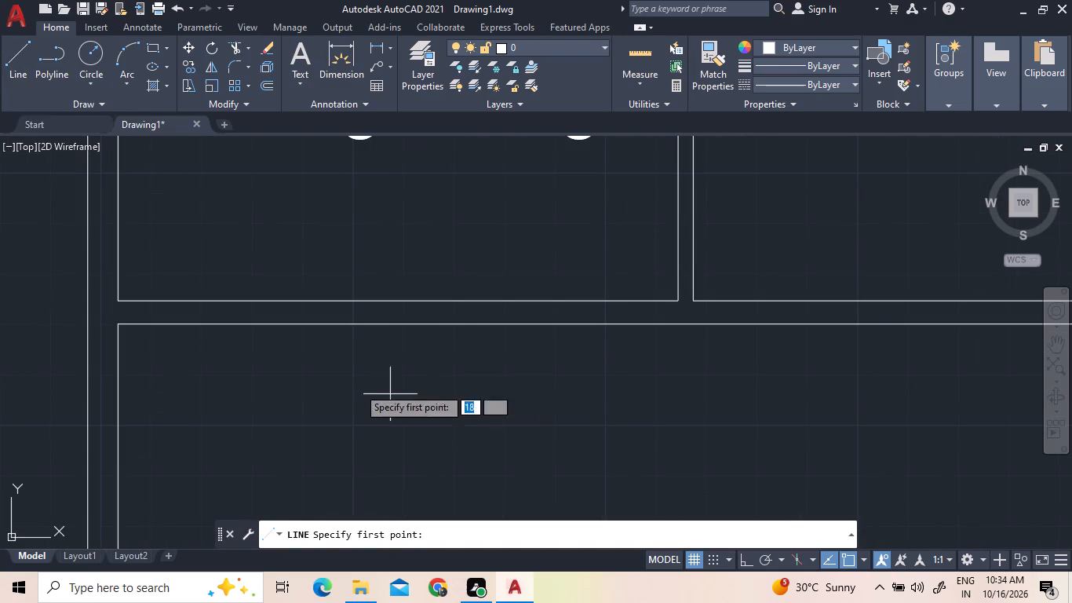
pyautogui.scroll(3, 194, 303)
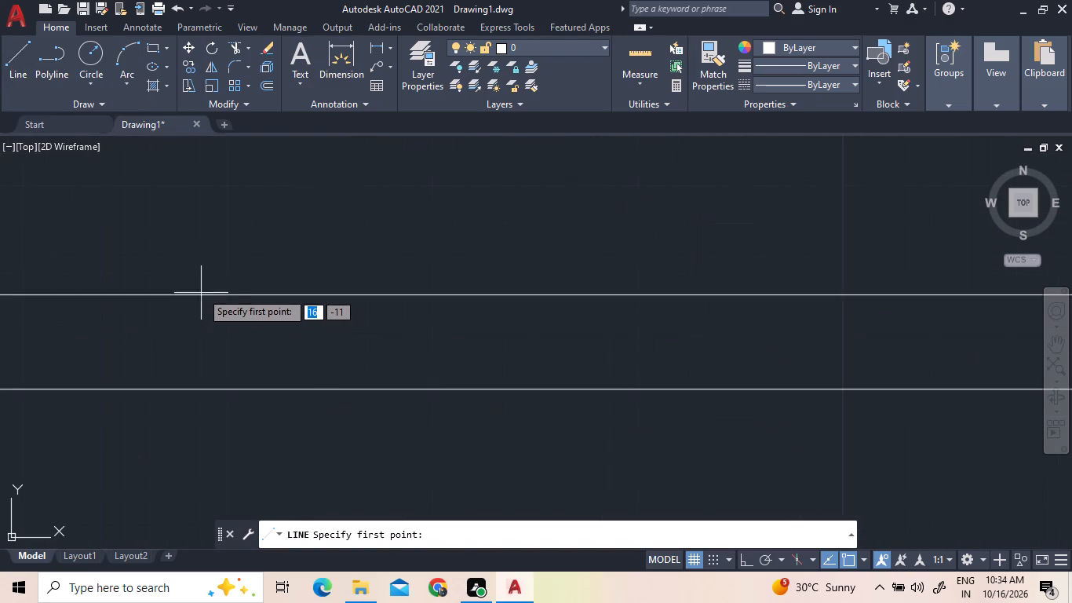
pyautogui.click(199, 295)
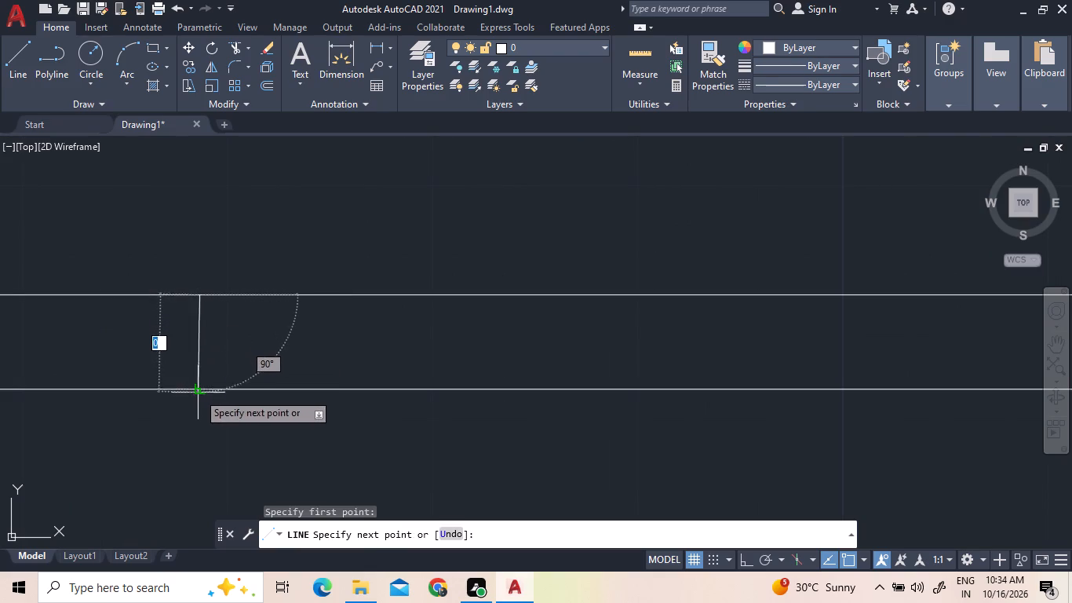
pyautogui.doubleClick(197, 393)
pyautogui.click(14, 73)
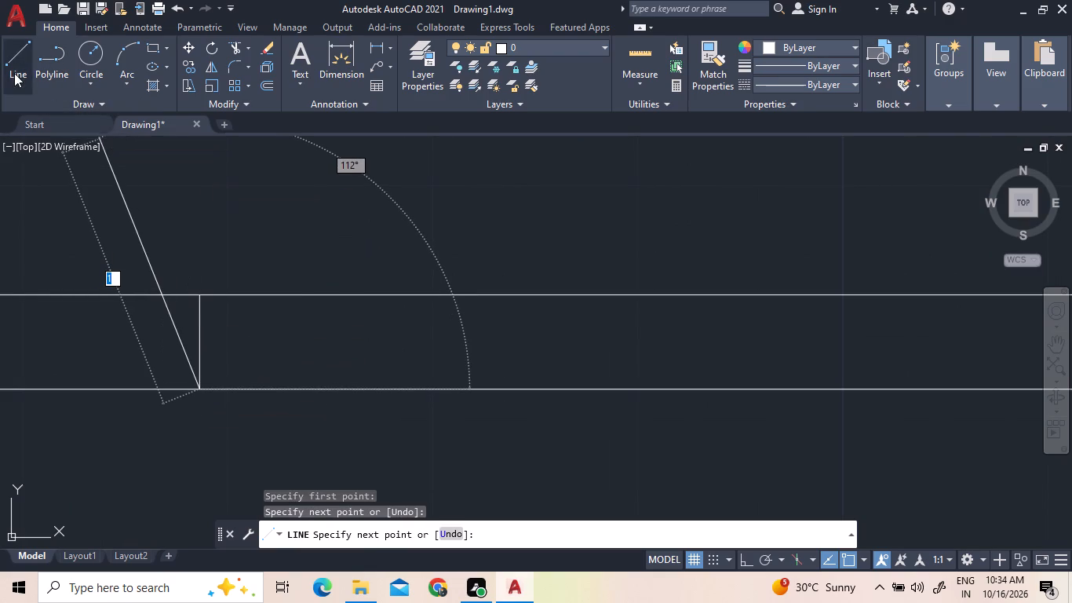
pyautogui.scroll(-4, 374, 381)
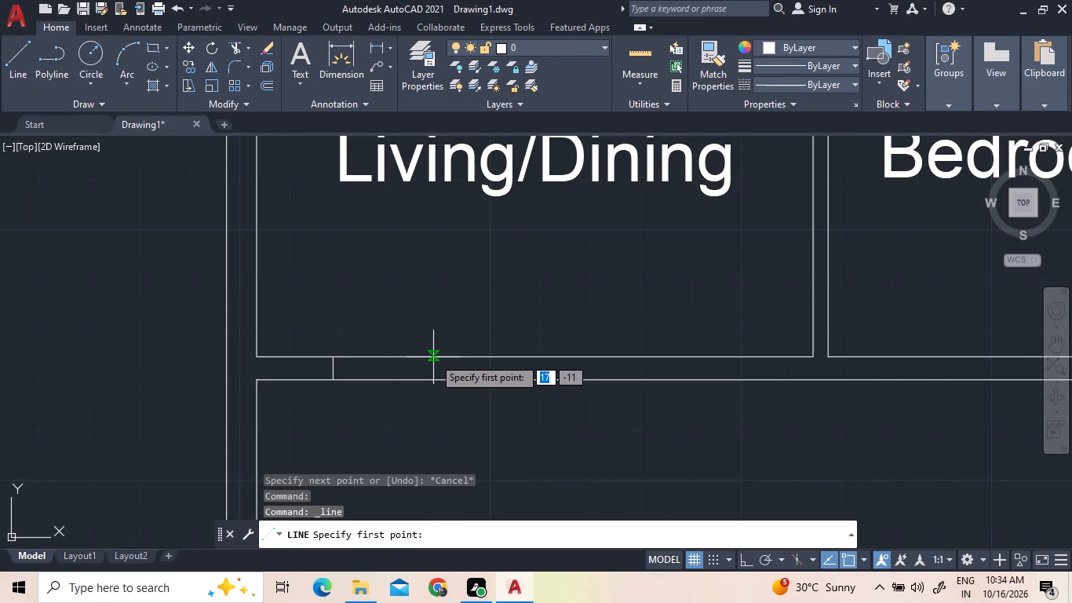
pyautogui.doubleClick(433, 357)
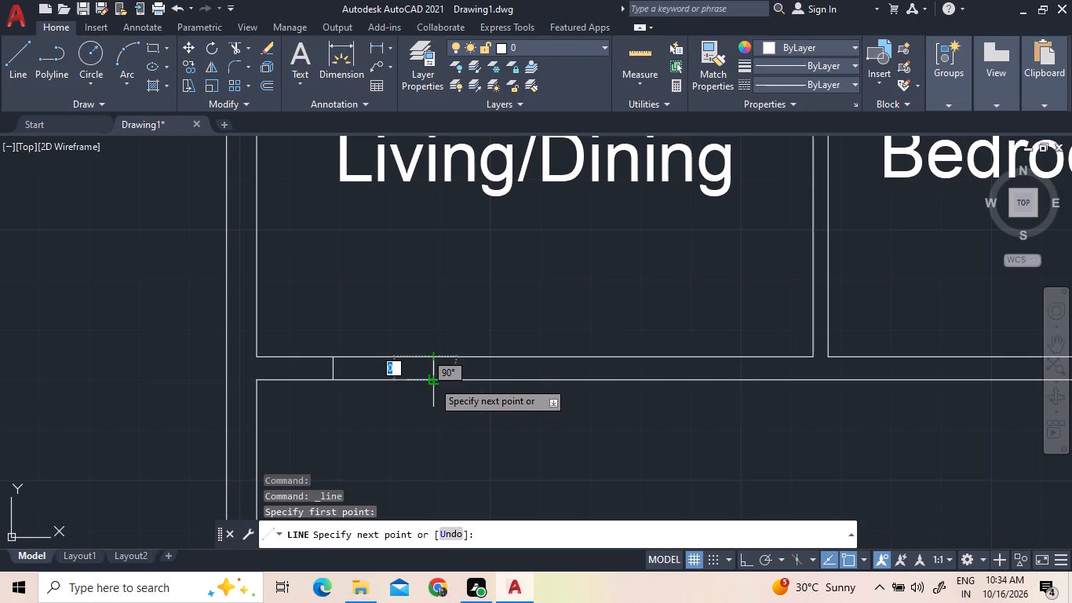
pyautogui.click(432, 381)
pyautogui.press('Escape')
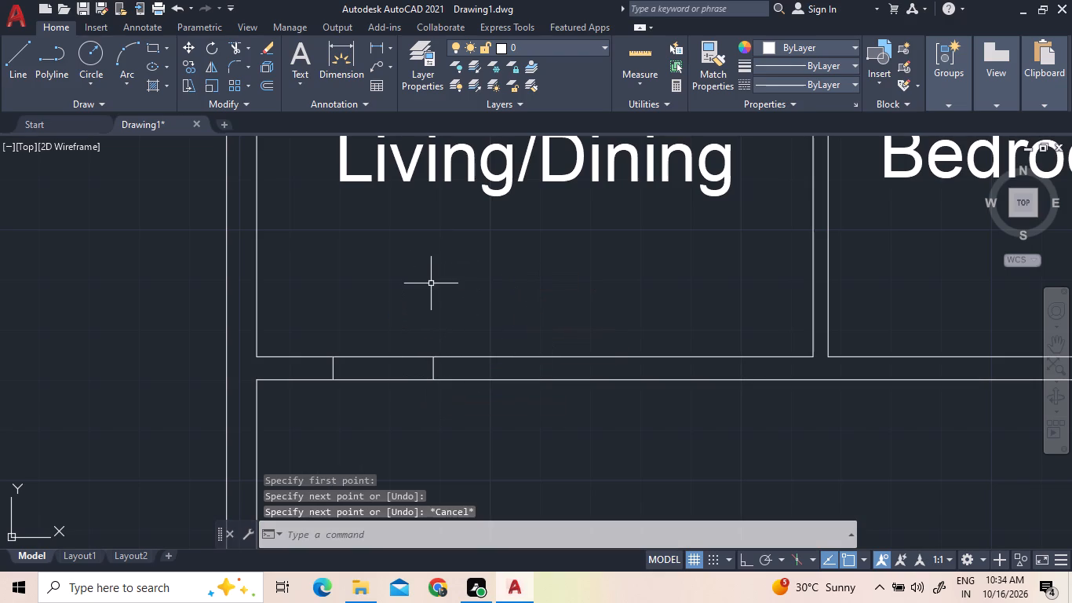
# Draw two more short vertical lines across the Living/Dining room's bottom wall, in its right half, marking a second opening.
pyautogui.scroll(-1, 429, 285)
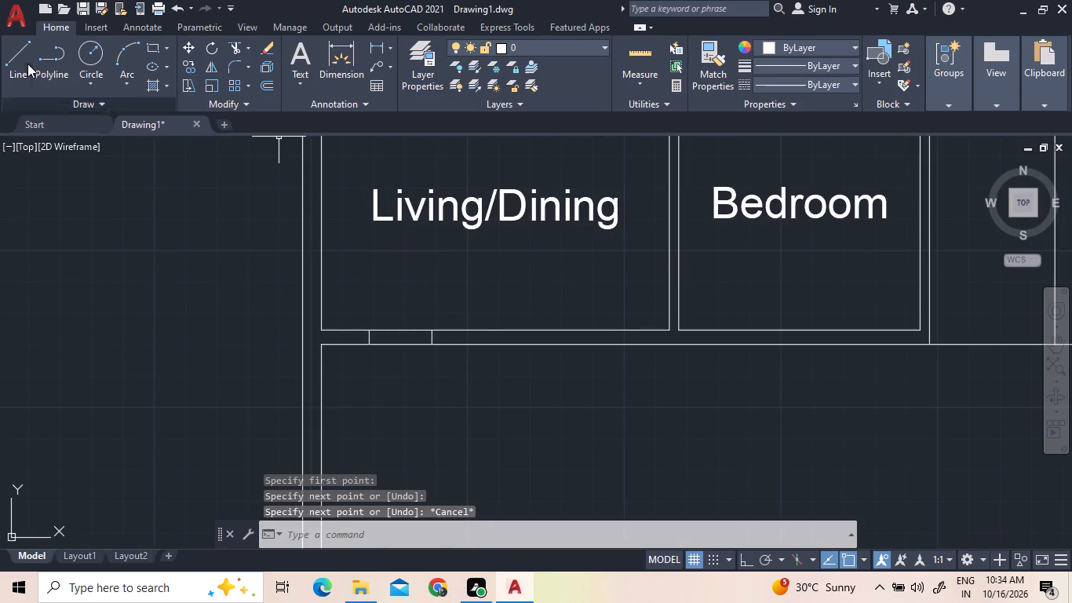
pyautogui.doubleClick(26, 63)
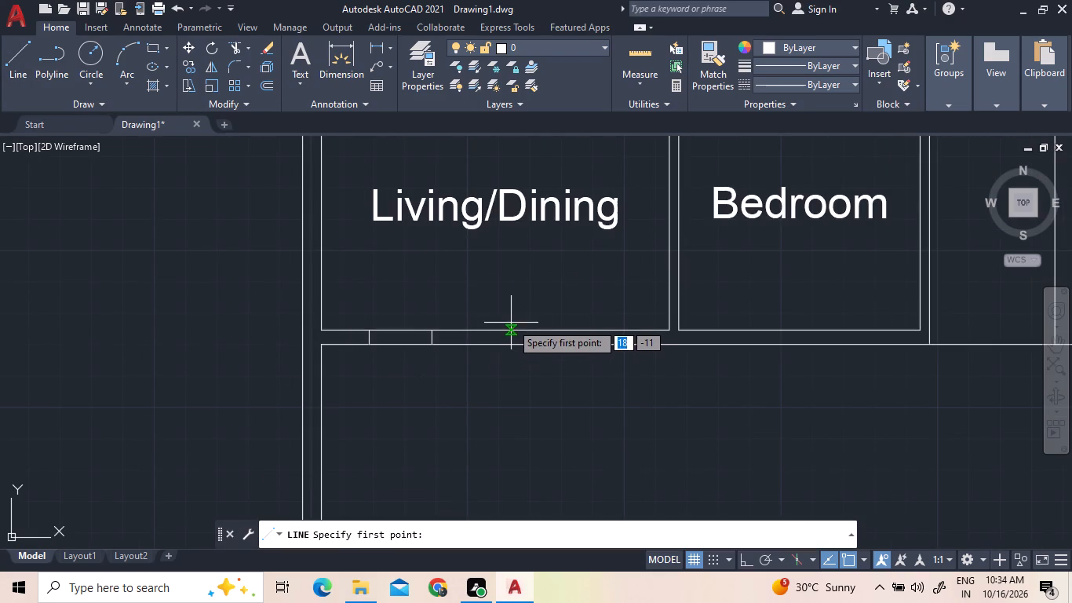
pyautogui.scroll(2, 515, 327)
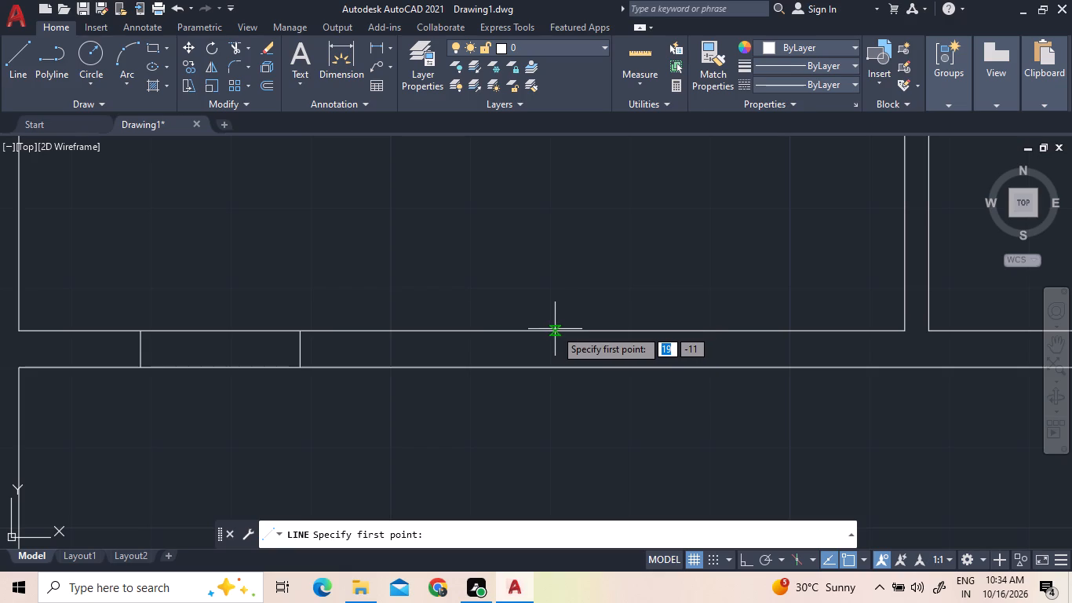
pyautogui.click(551, 331)
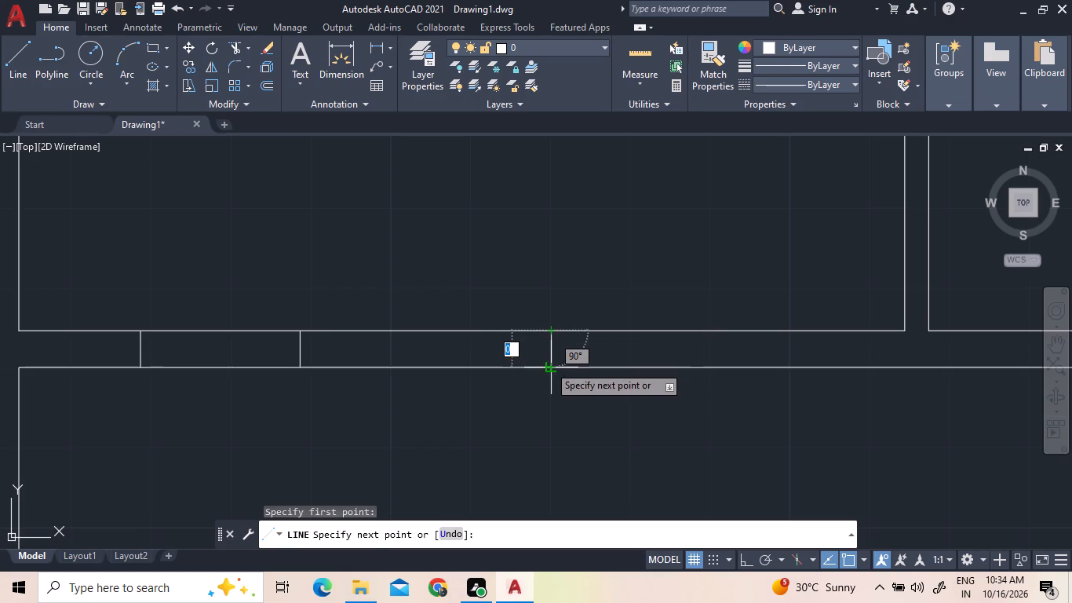
pyautogui.click(549, 365)
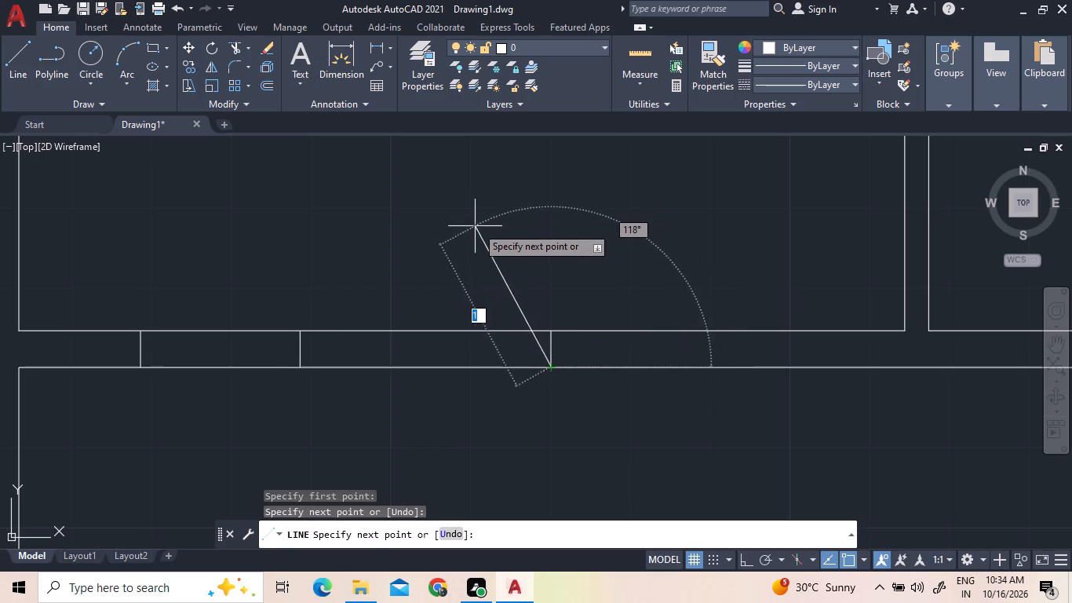
pyautogui.click(12, 71)
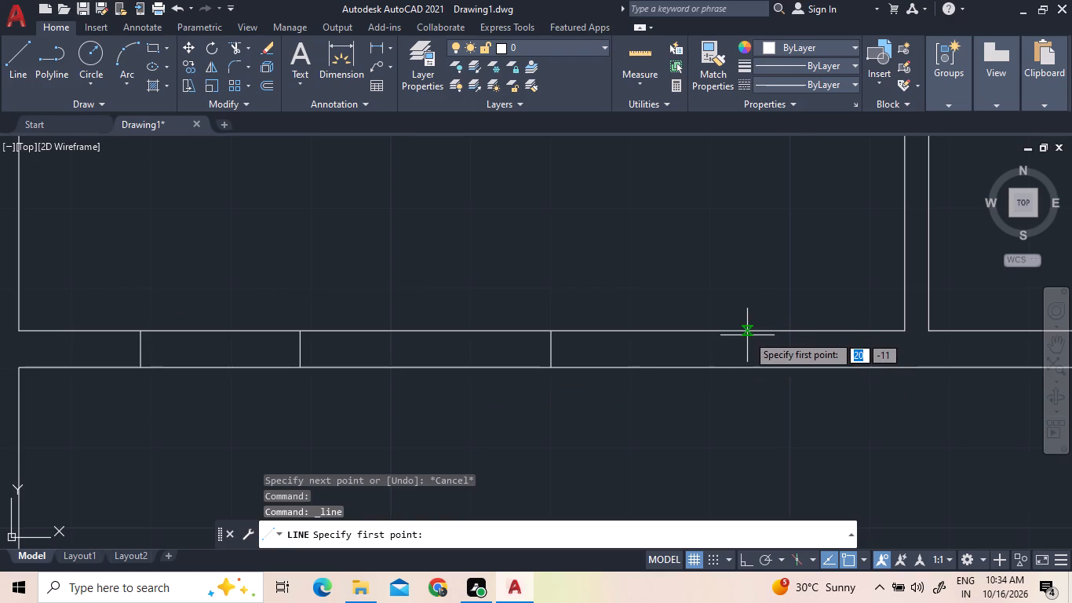
pyautogui.scroll(3, 746, 333)
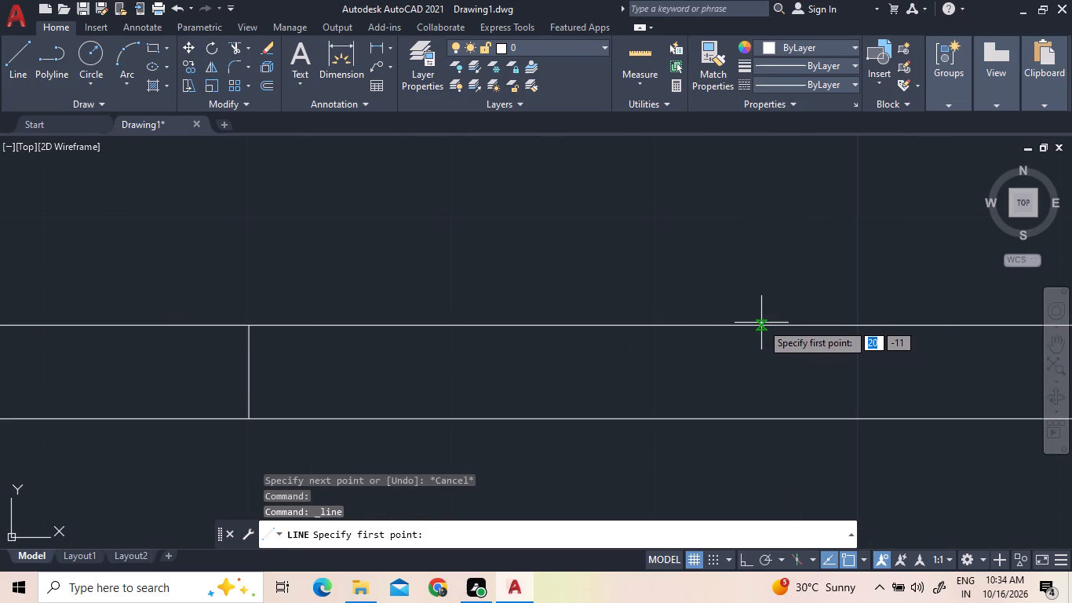
pyautogui.doubleClick(762, 326)
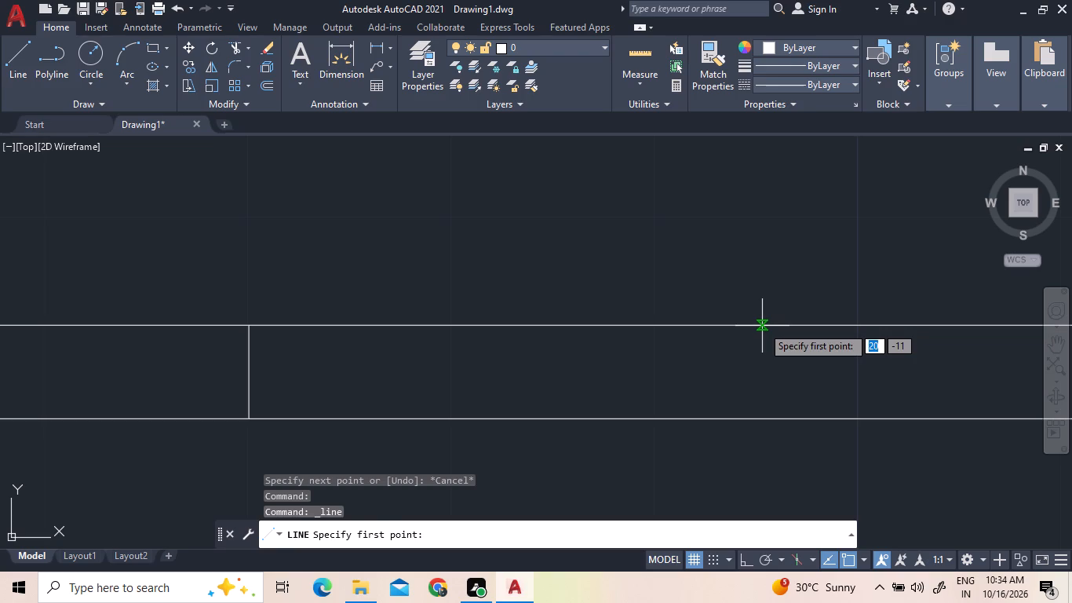
pyautogui.click(764, 423)
# Draw a horizontal line joining the midpoints of the right-hand opening's two end lines in the Living/Dining bottom wall.
pyautogui.scroll(-3, 793, 393)
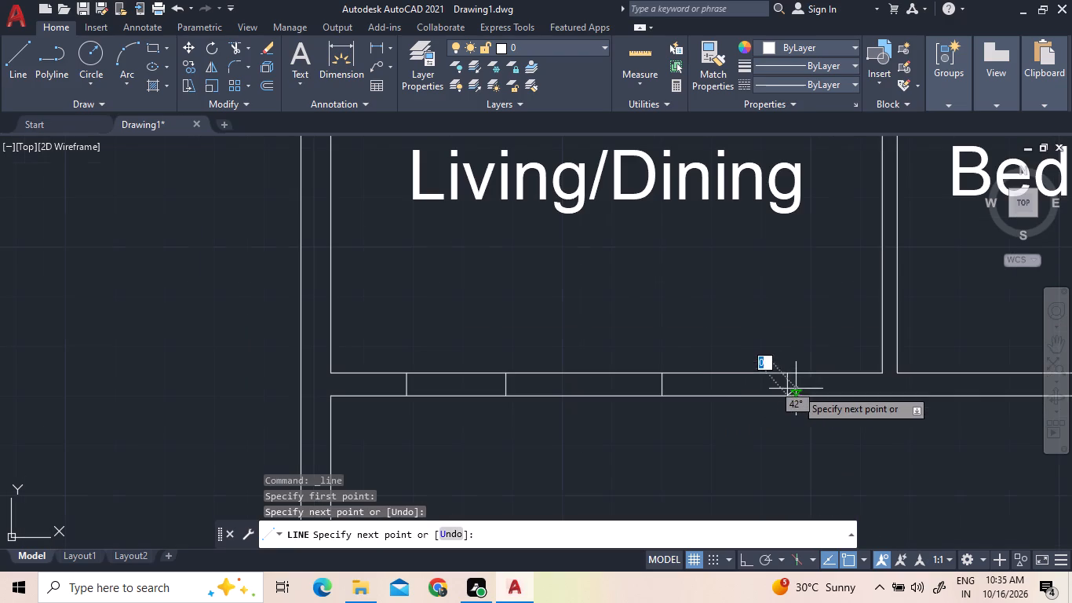
pyautogui.click(23, 64)
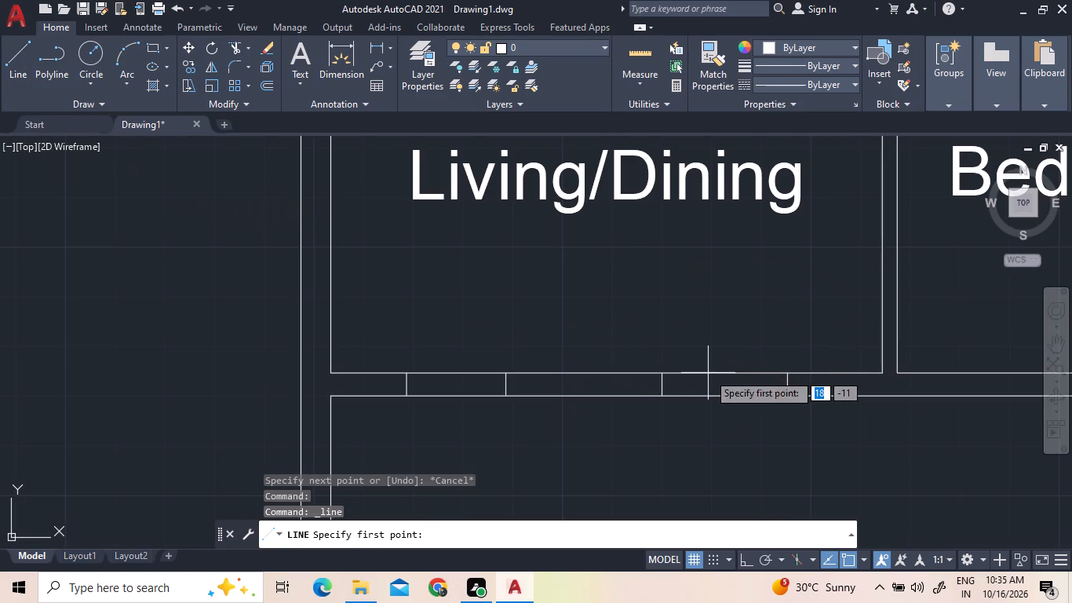
pyautogui.scroll(3, 735, 385)
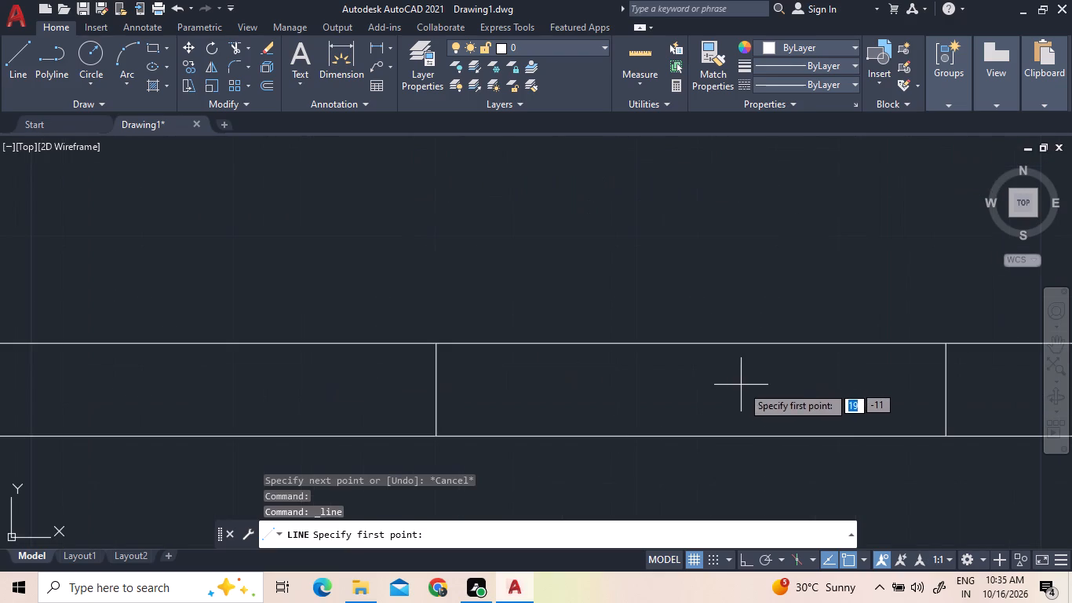
pyautogui.click(951, 388)
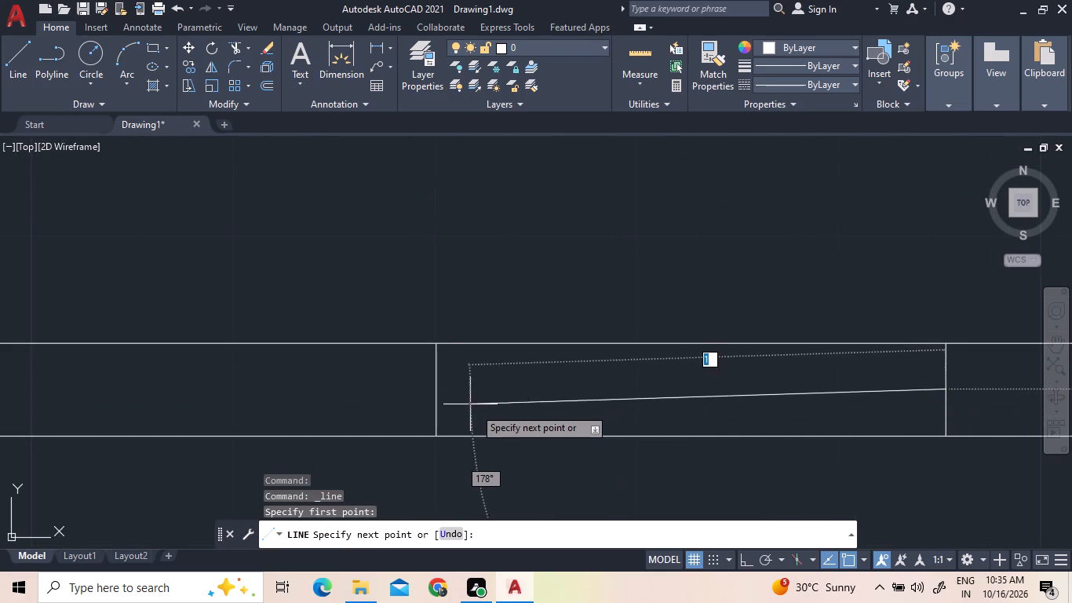
pyautogui.click(433, 392)
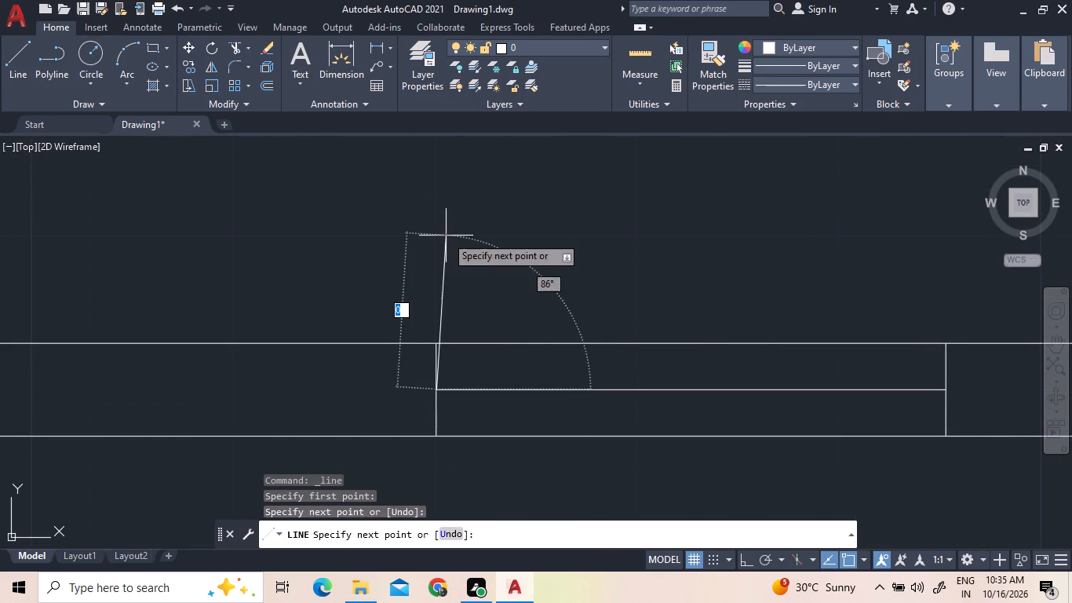
pyautogui.rightClick(446, 236)
pyautogui.click(475, 247)
# Draw two short horizontal lines across the outer left wall beside Living/Dining, one above mid-height and one nearer the bottom, marking an opening.
pyautogui.scroll(-3, 475, 247)
pyautogui.scroll(-1, 522, 337)
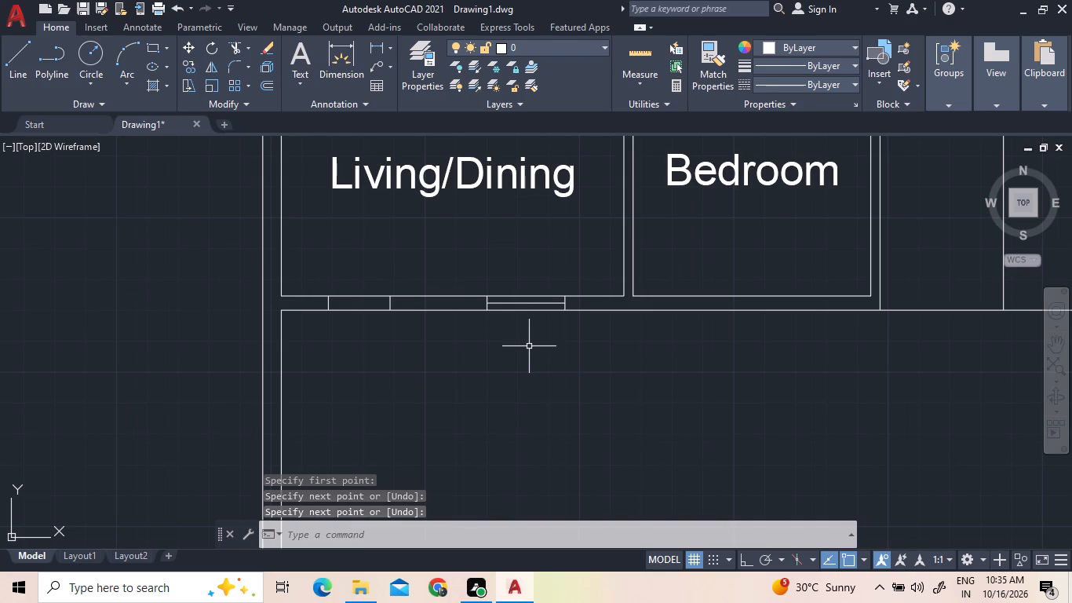
pyautogui.scroll(2, 516, 304)
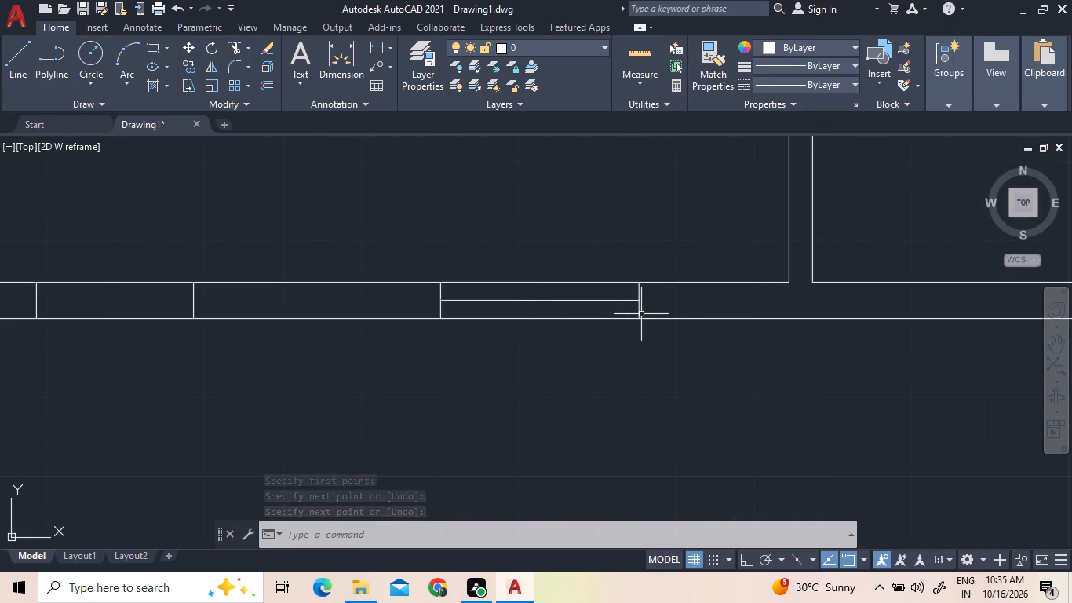
pyautogui.scroll(-4, 682, 320)
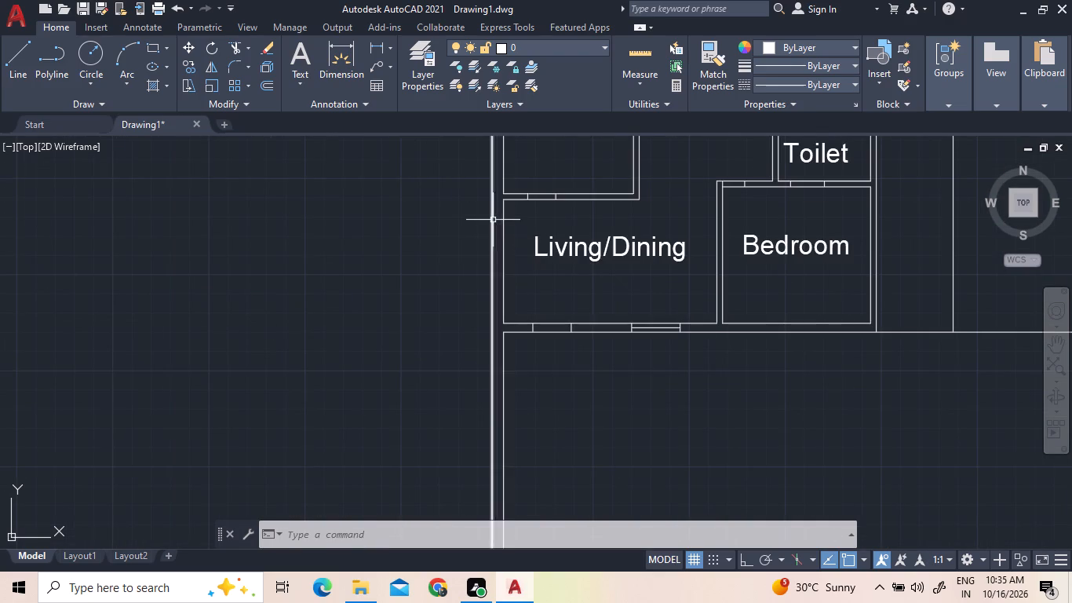
pyautogui.scroll(1, 493, 220)
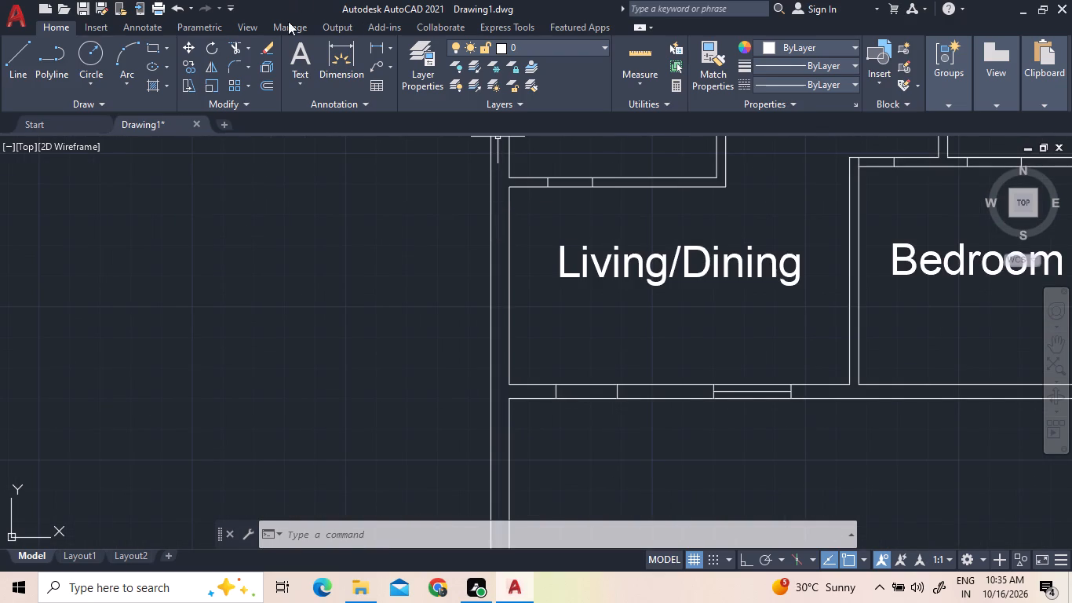
pyautogui.click(4, 61)
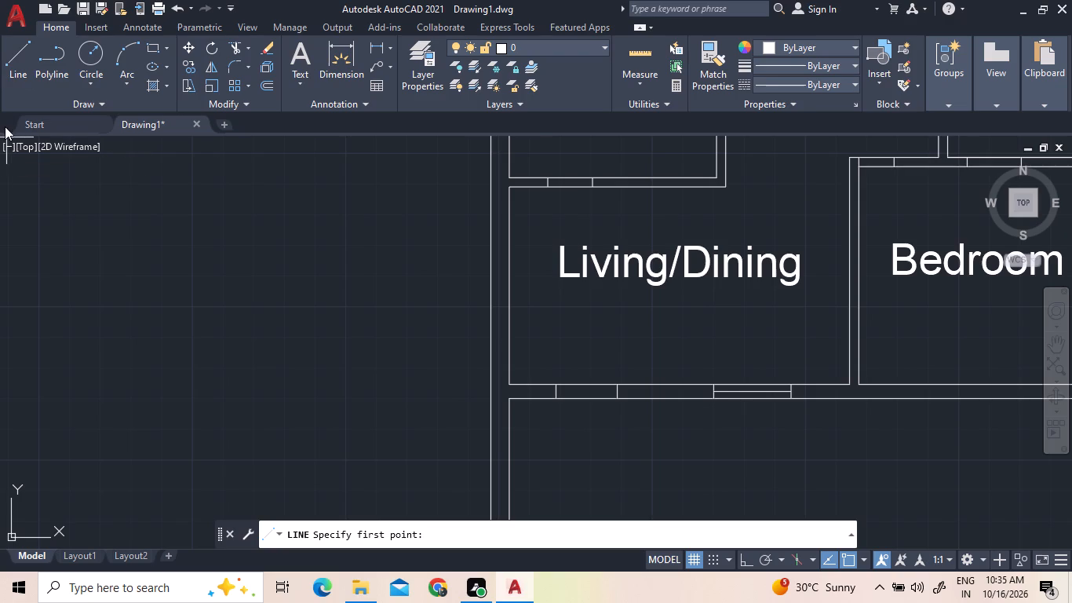
pyautogui.click(16, 78)
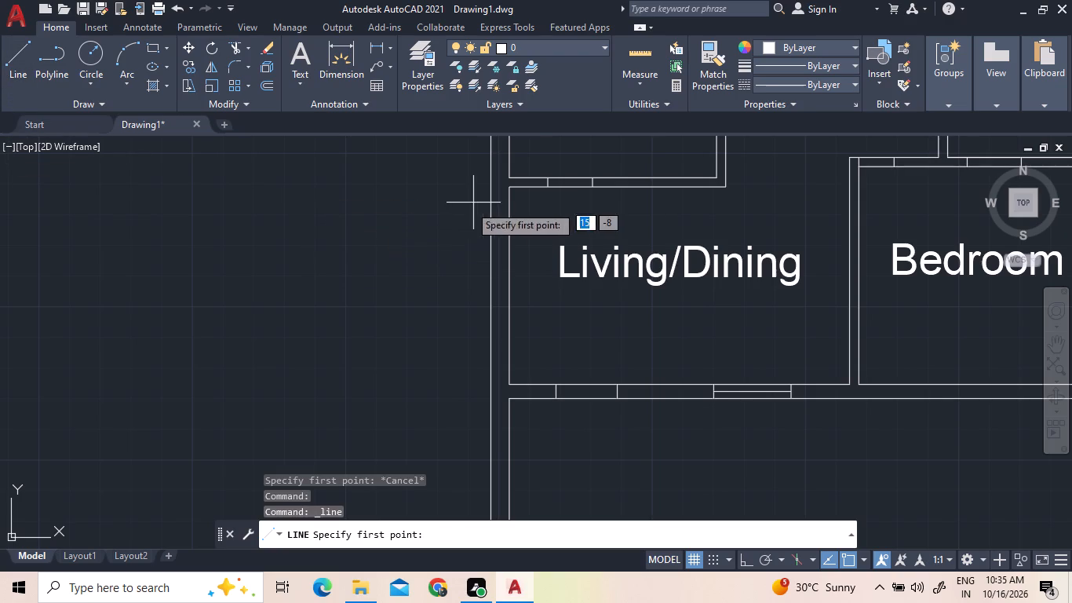
pyautogui.click(490, 259)
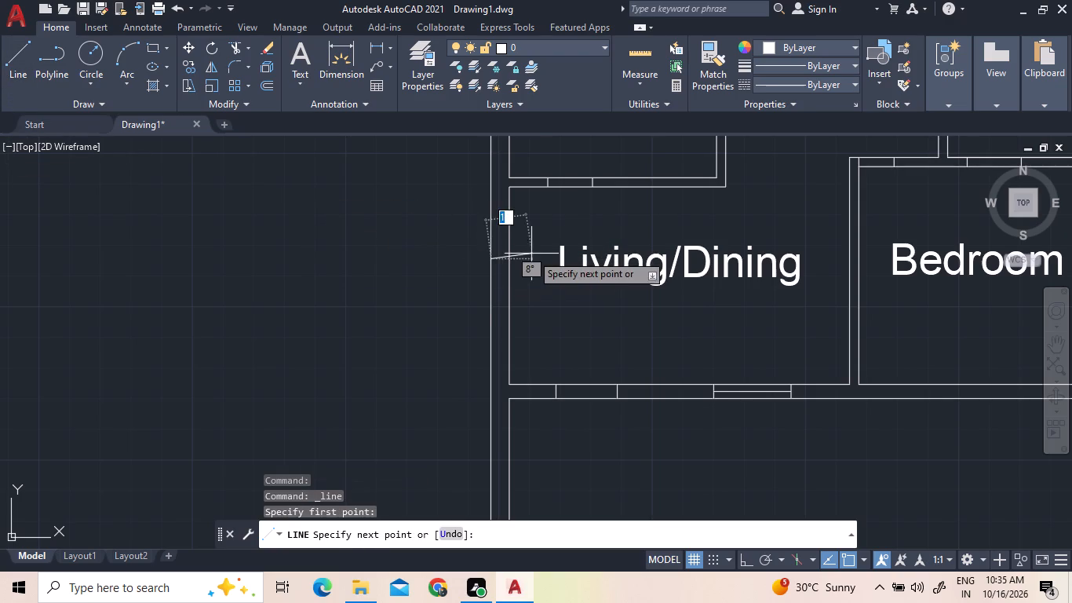
pyautogui.click(512, 257)
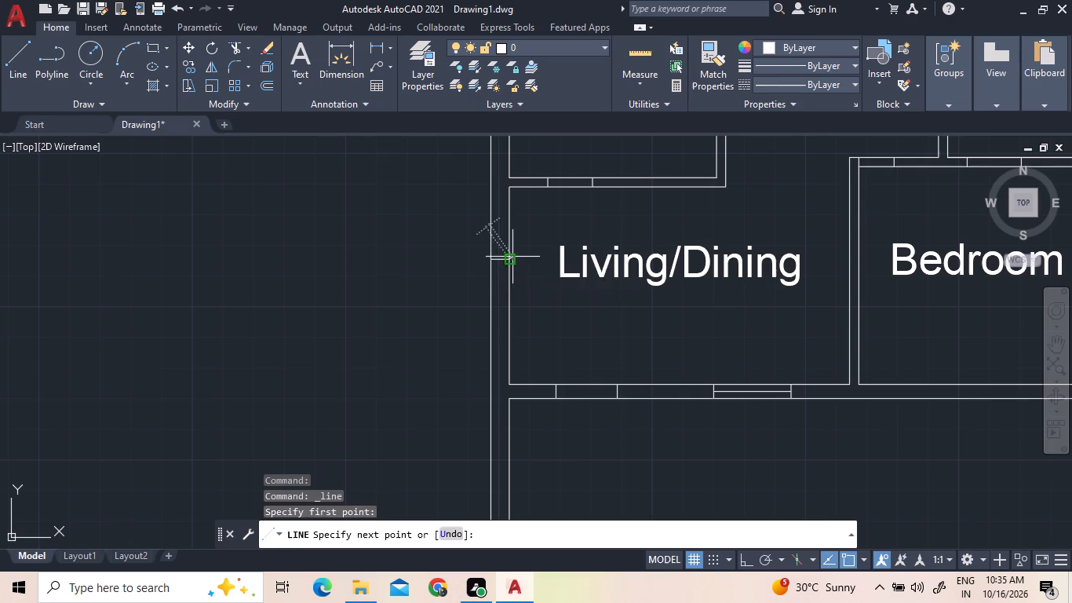
pyautogui.doubleClick(20, 59)
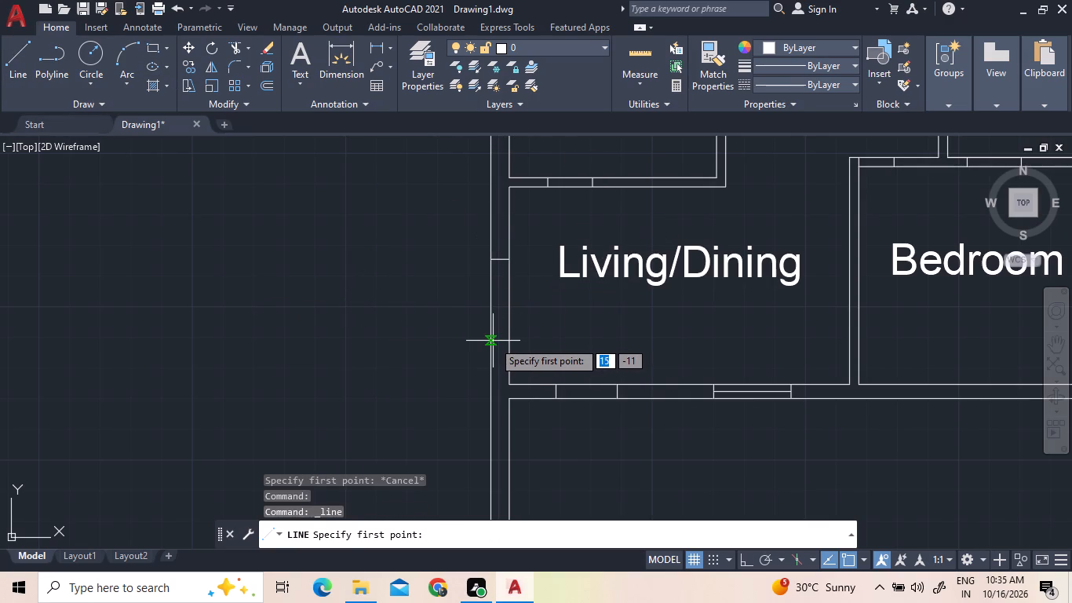
pyautogui.scroll(5, 493, 341)
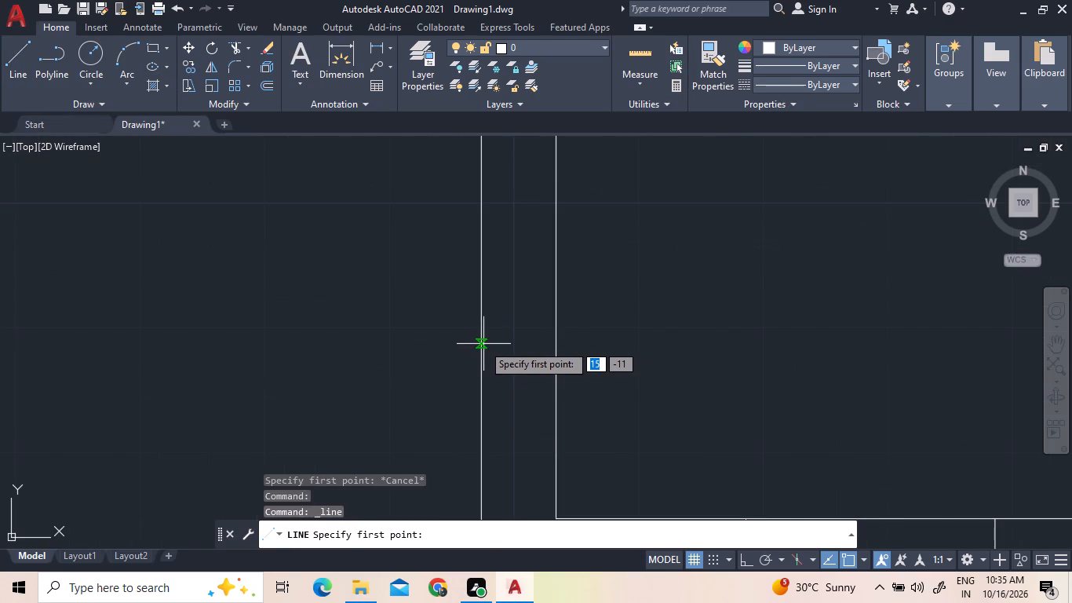
pyautogui.click(482, 343)
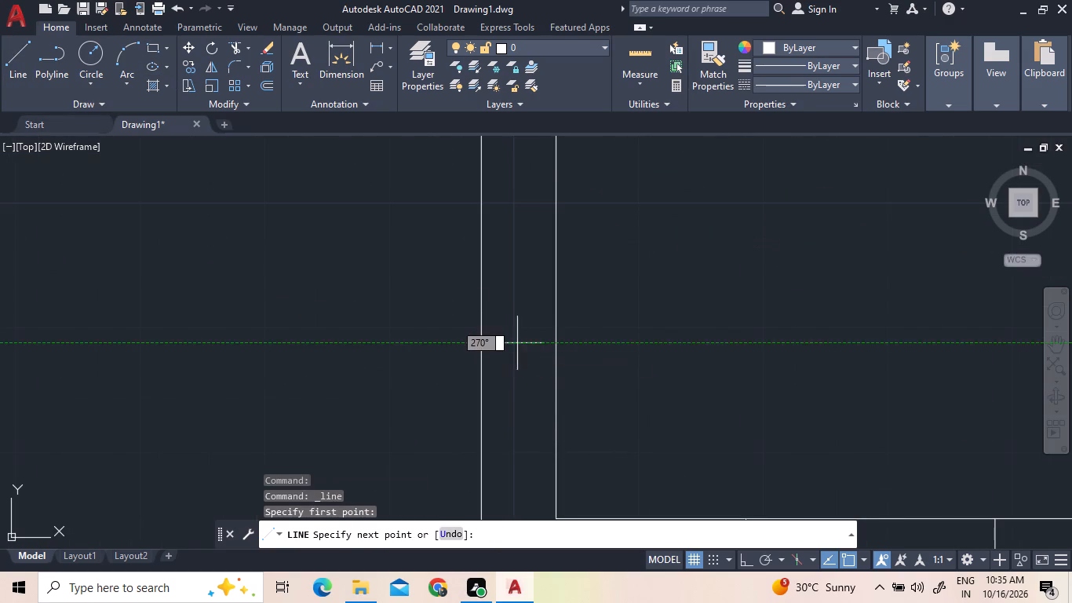
pyautogui.click(559, 345)
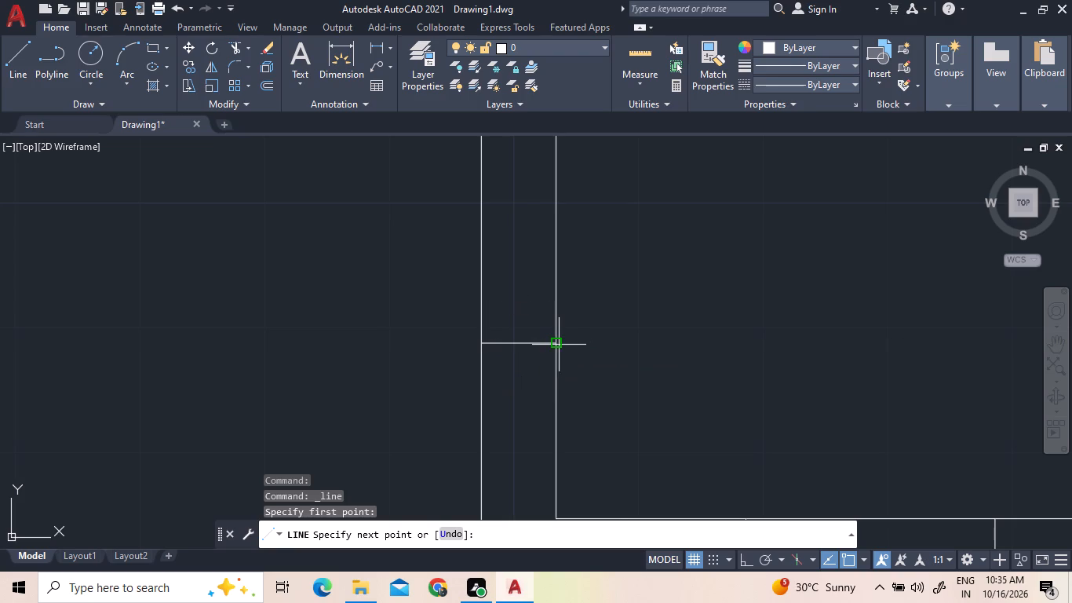
# Draw a vertical line joining the midpoints of the opening's two end lines in the outer left wall beside Living/Dining.
pyautogui.click(15, 68)
pyautogui.scroll(-1, 545, 393)
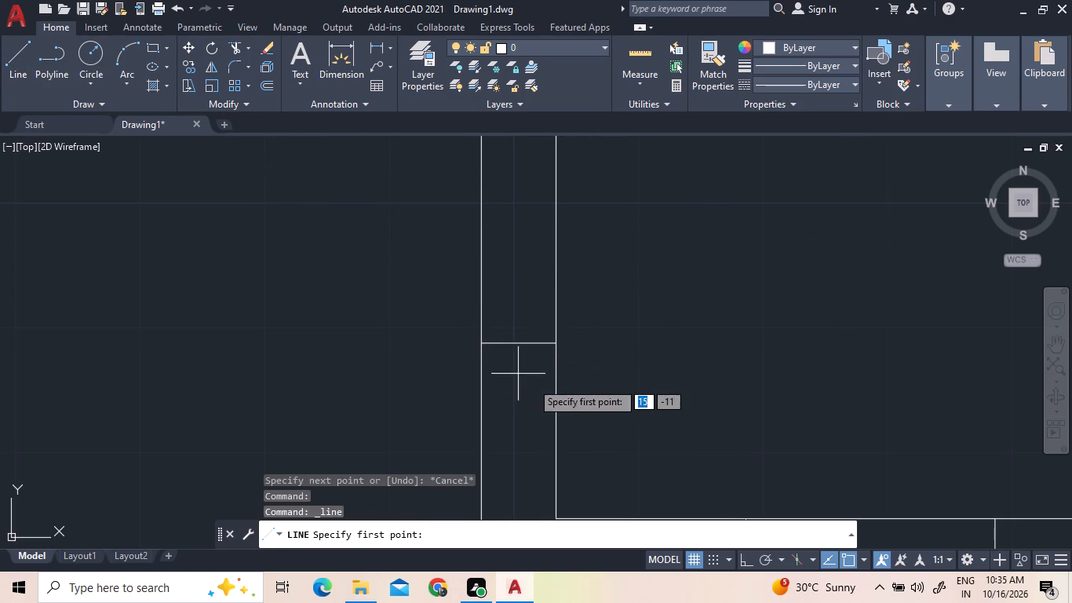
pyautogui.scroll(-1, 545, 393)
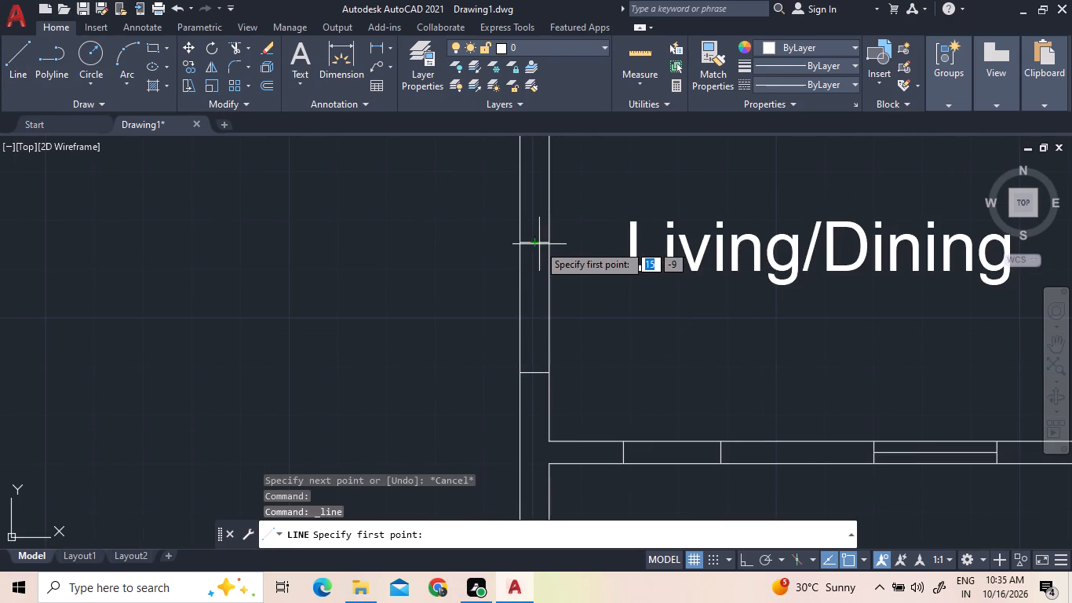
pyautogui.doubleClick(537, 244)
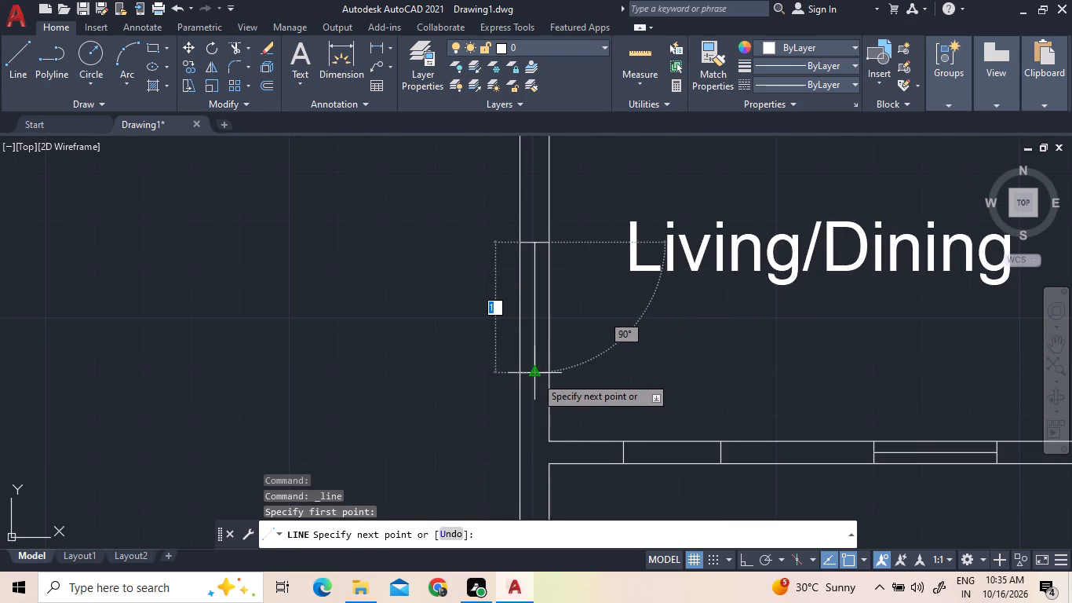
pyautogui.doubleClick(534, 376)
pyautogui.rightClick(596, 326)
pyautogui.click(611, 336)
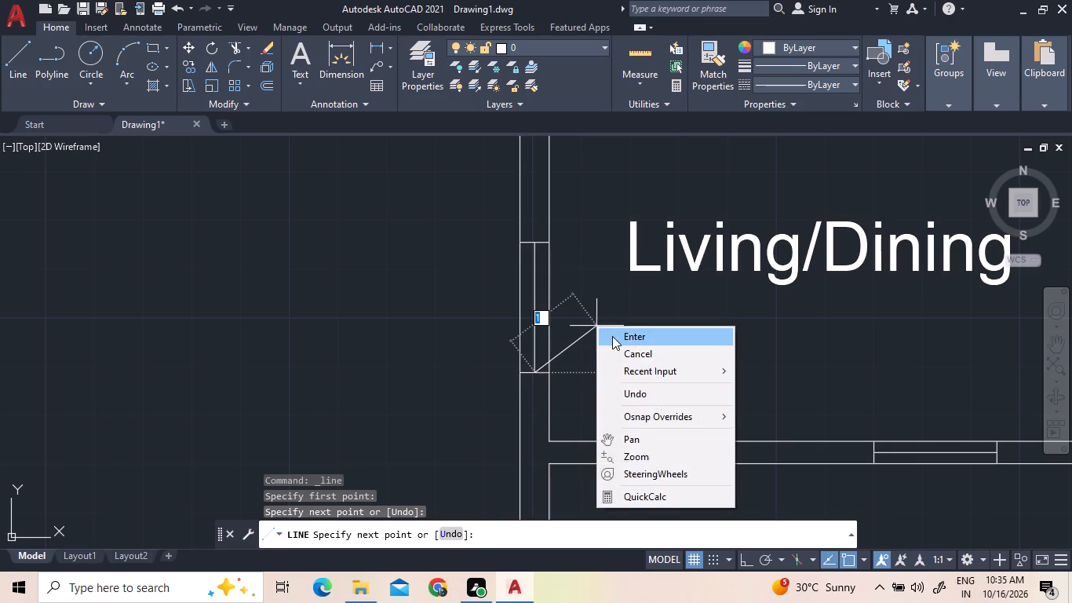
# Draw two short horizontal lines across the outer left wall beside the upper-left Bedroom, level with its label and above its bottom wall, marking an opening.
pyautogui.scroll(-3, 589, 314)
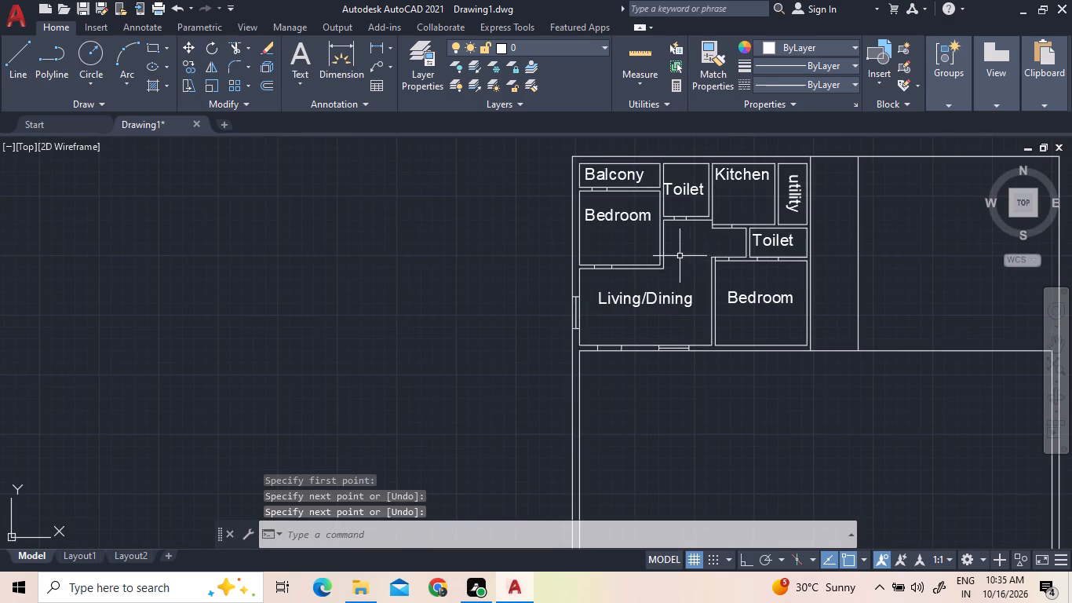
pyautogui.scroll(2, 668, 166)
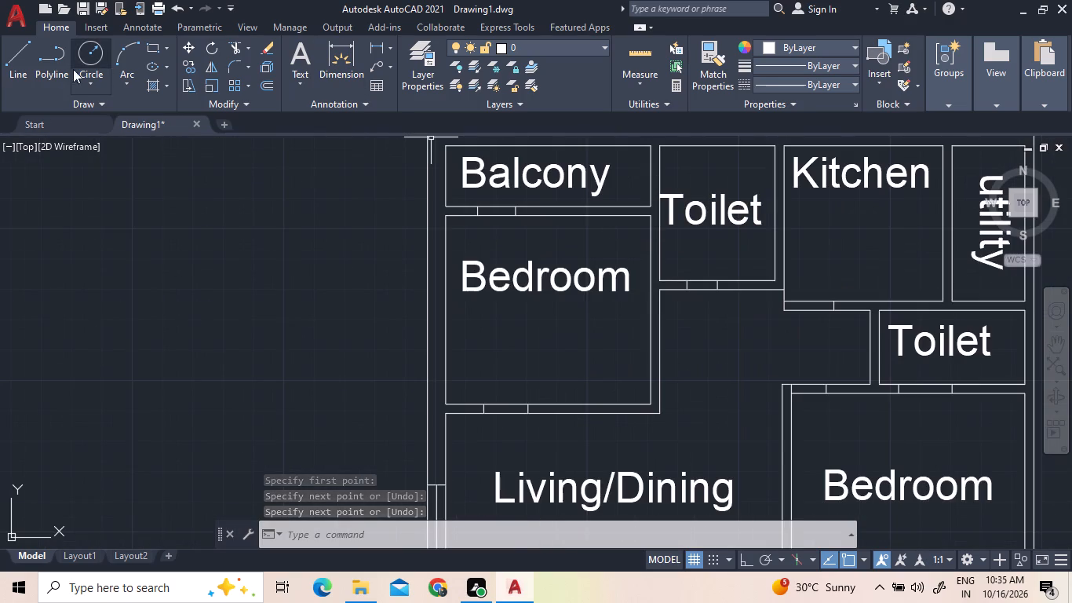
pyautogui.click(27, 68)
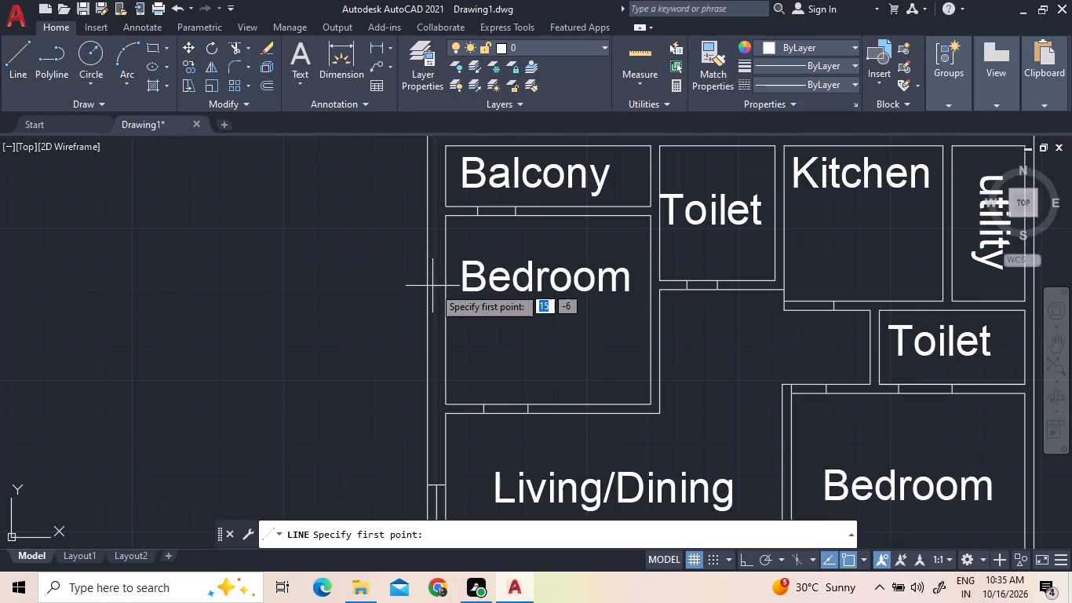
pyautogui.click(427, 276)
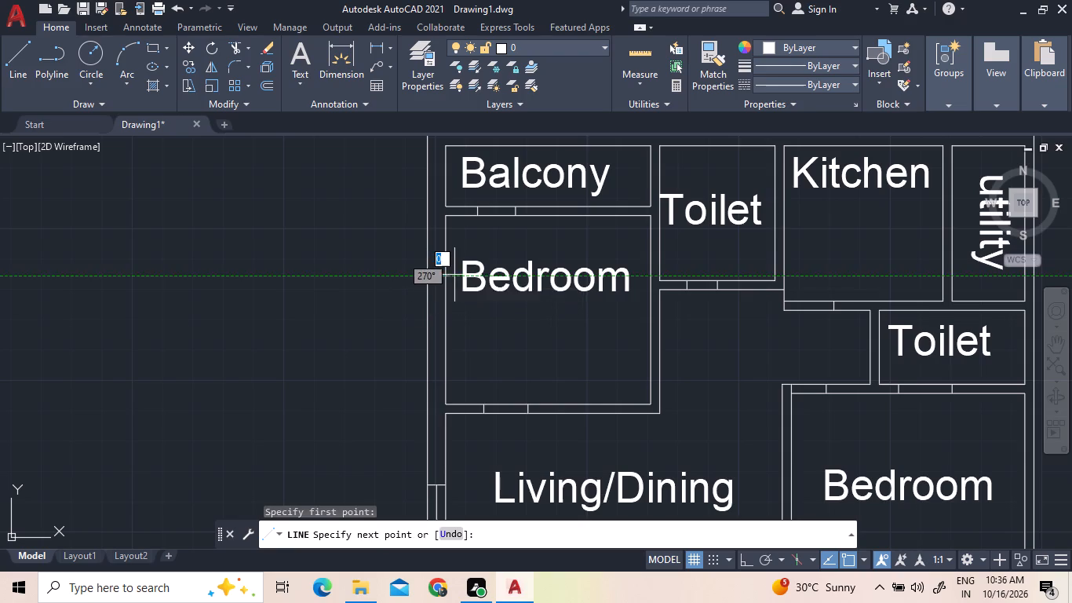
pyautogui.click(444, 275)
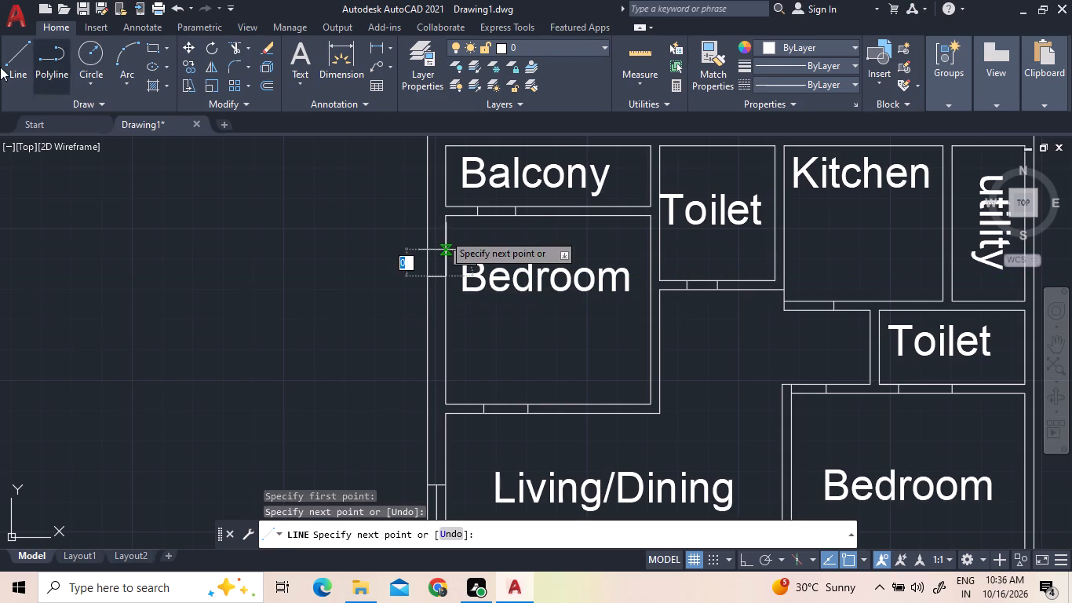
pyautogui.click(27, 71)
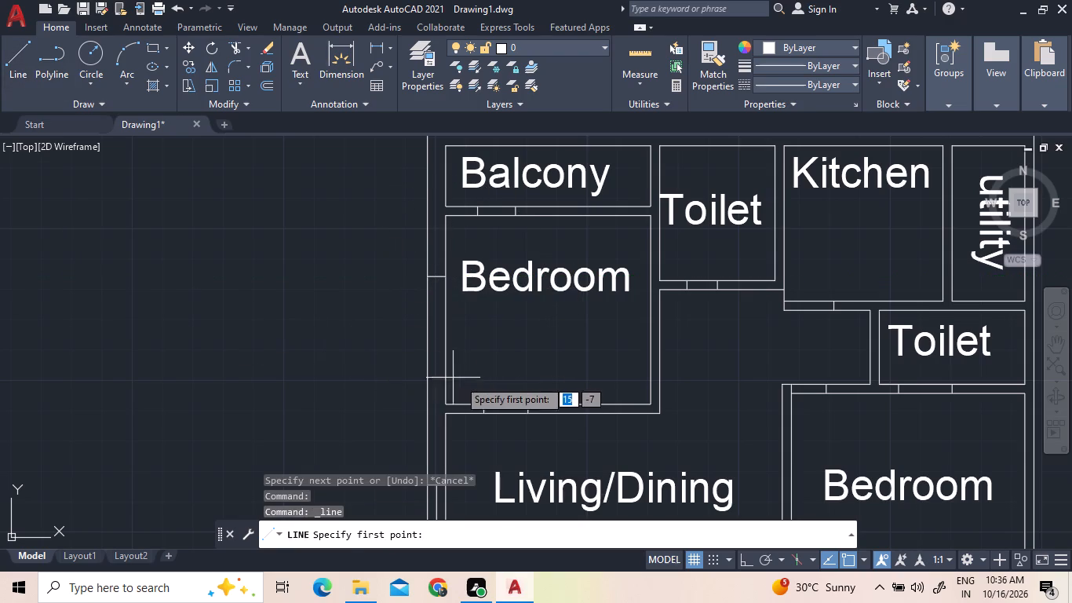
pyautogui.scroll(3, 428, 368)
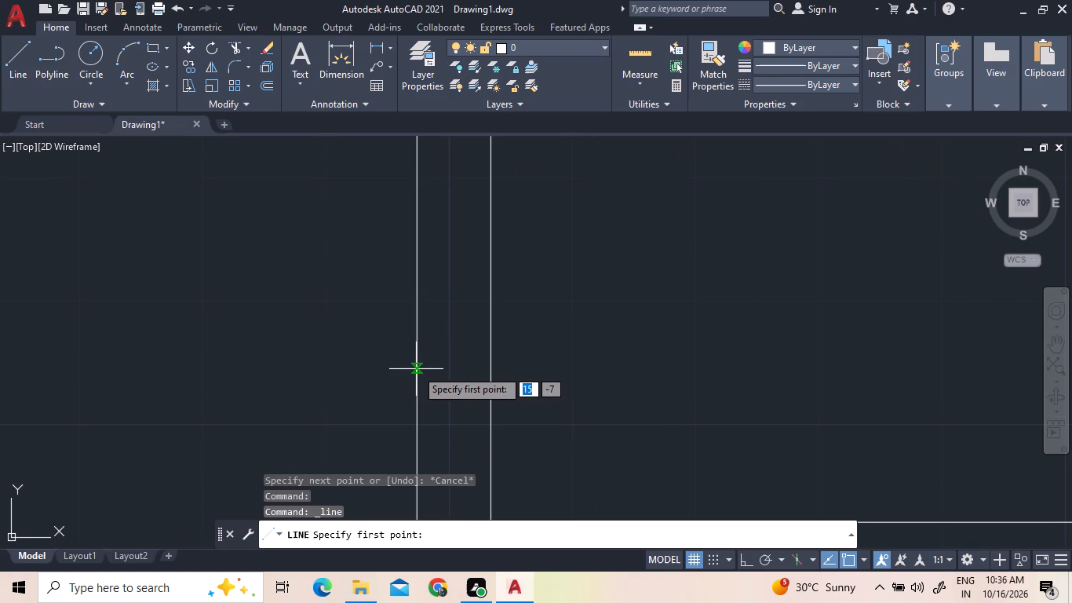
pyautogui.scroll(2, 414, 367)
pyautogui.click(418, 368)
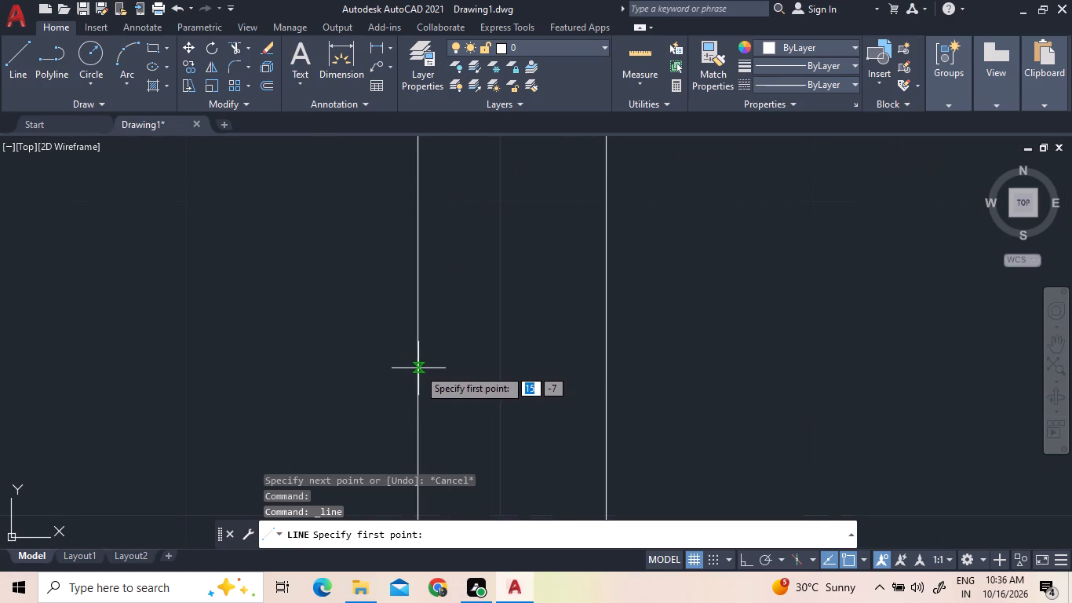
pyautogui.click(609, 367)
pyautogui.scroll(-5, 522, 368)
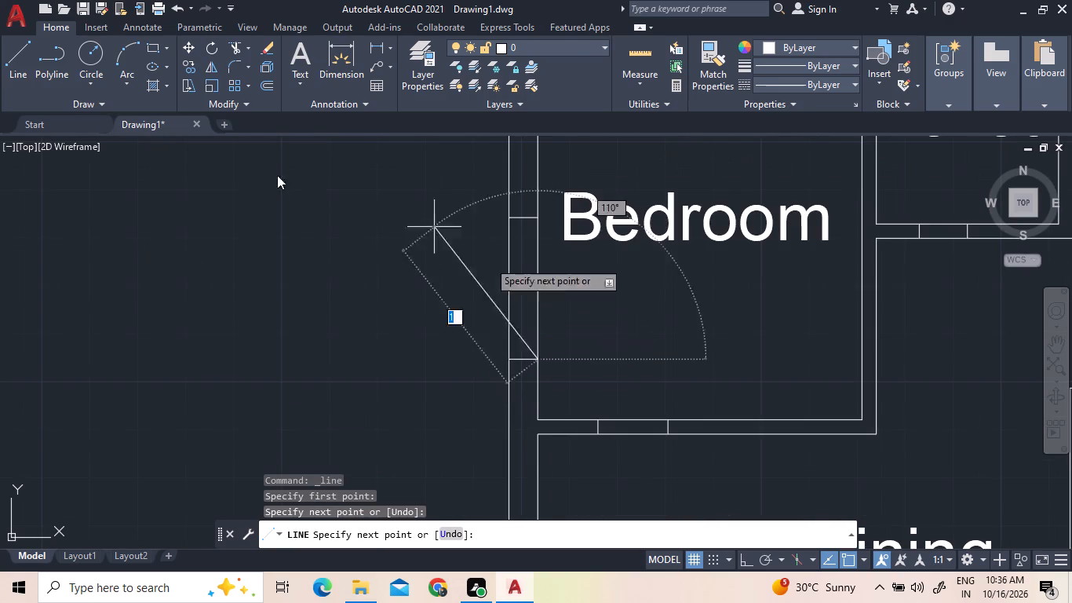
# Draw a vertical line joining the midpoints of the two end lines of the upper-left Bedroom's outer wall opening.
pyautogui.click(15, 76)
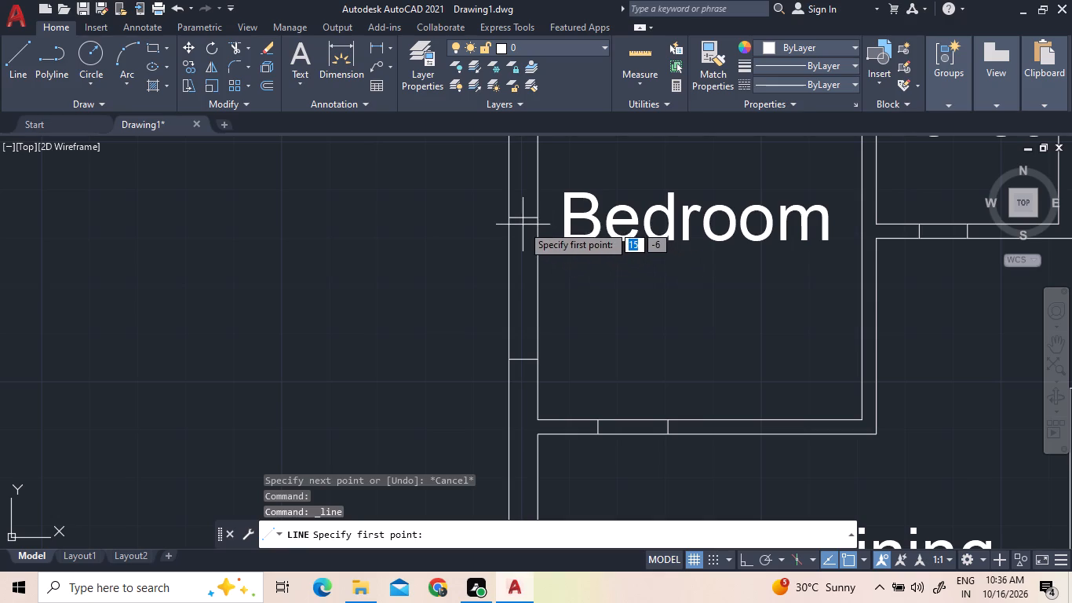
pyautogui.click(519, 219)
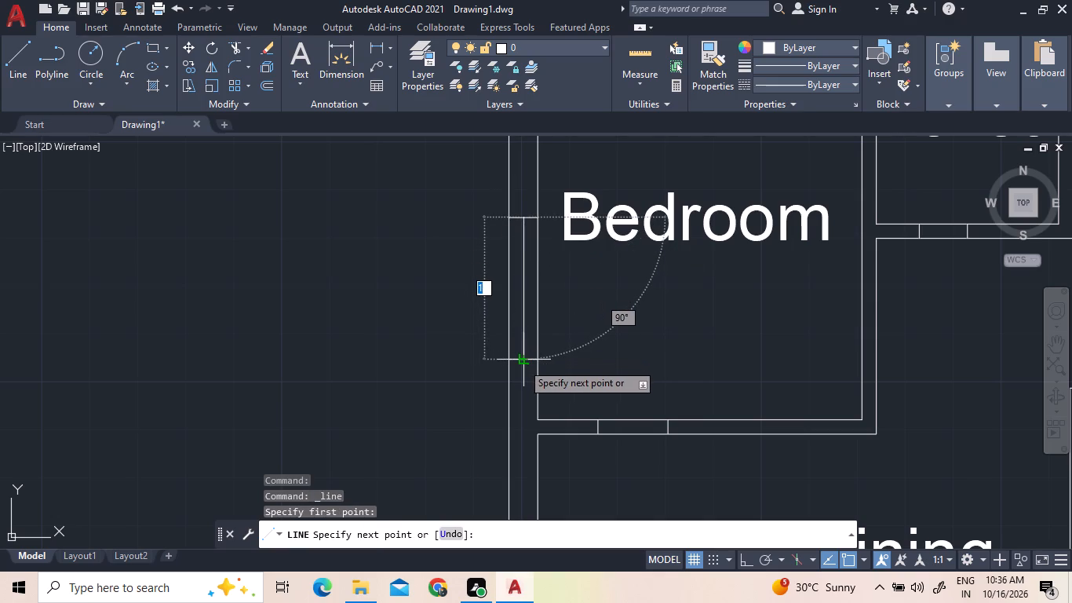
pyautogui.click(523, 363)
pyautogui.press('Escape')
# Draw two short vertical lines across the outer top wall above the Toilet beside the Balcony, marking an opening.
pyautogui.scroll(-3, 518, 289)
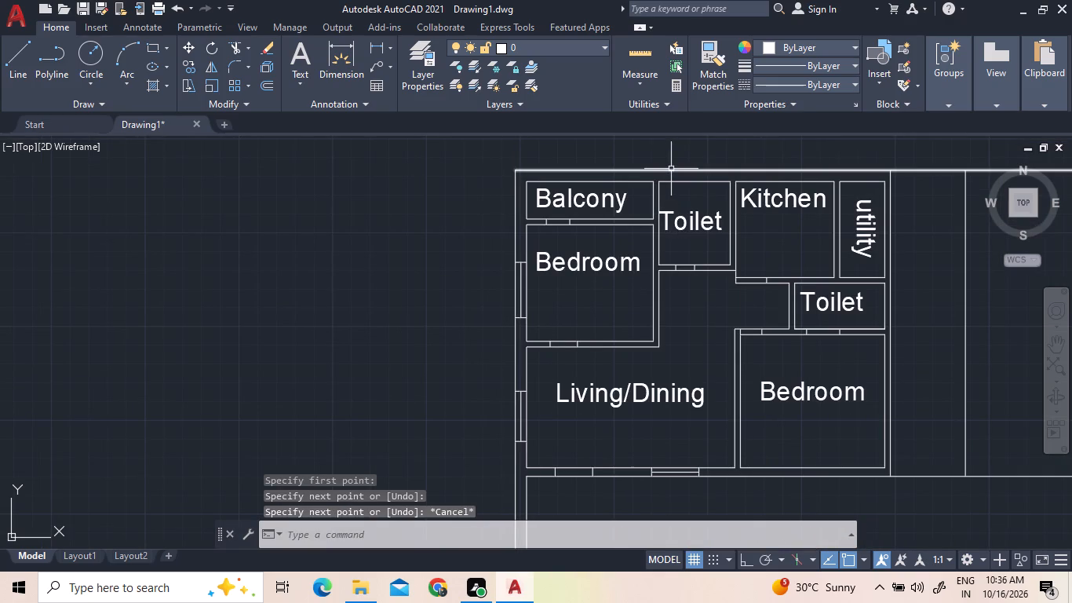
pyautogui.scroll(-1, 671, 170)
pyautogui.scroll(1, 787, 166)
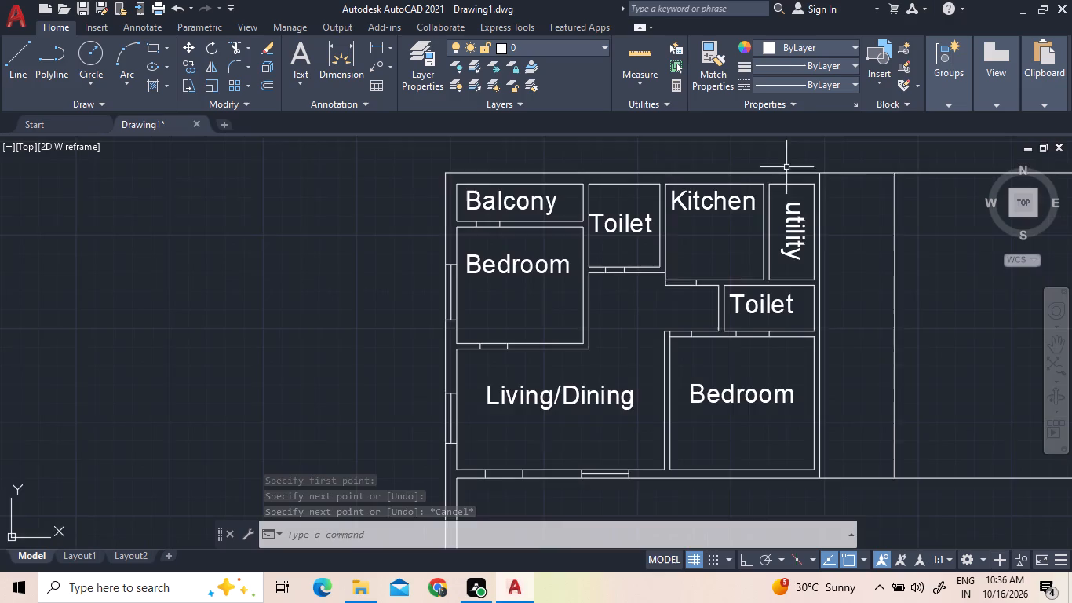
pyautogui.scroll(2, 771, 177)
pyautogui.click(28, 77)
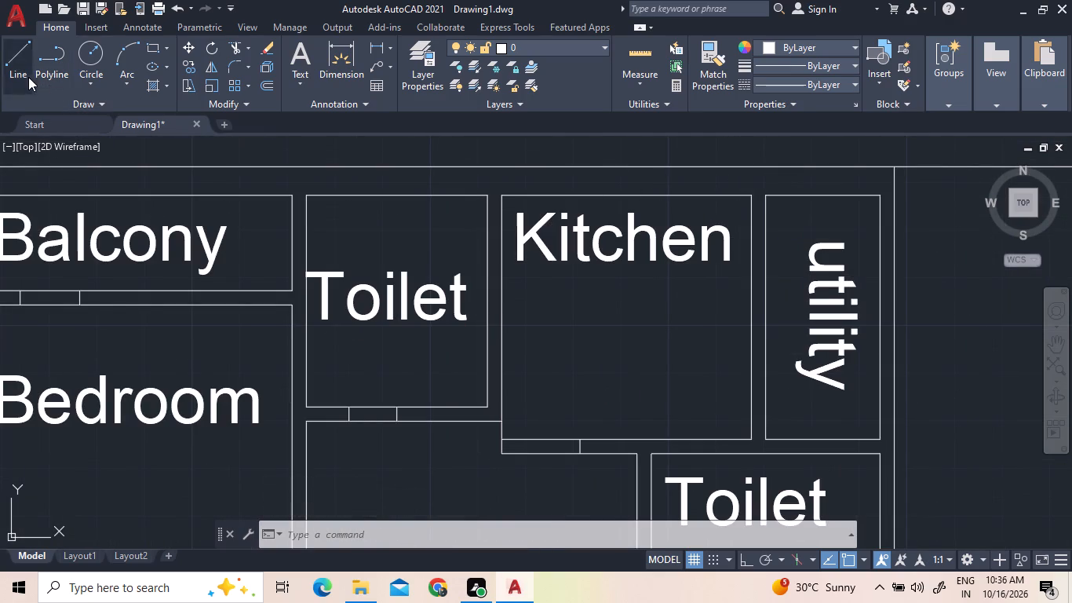
pyautogui.click(347, 168)
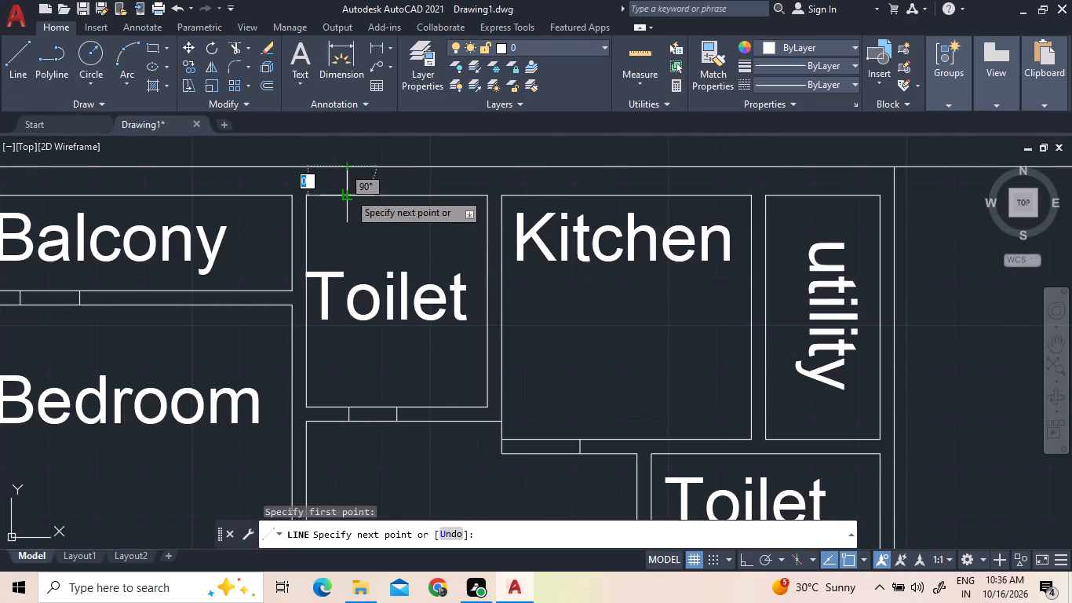
pyautogui.click(348, 192)
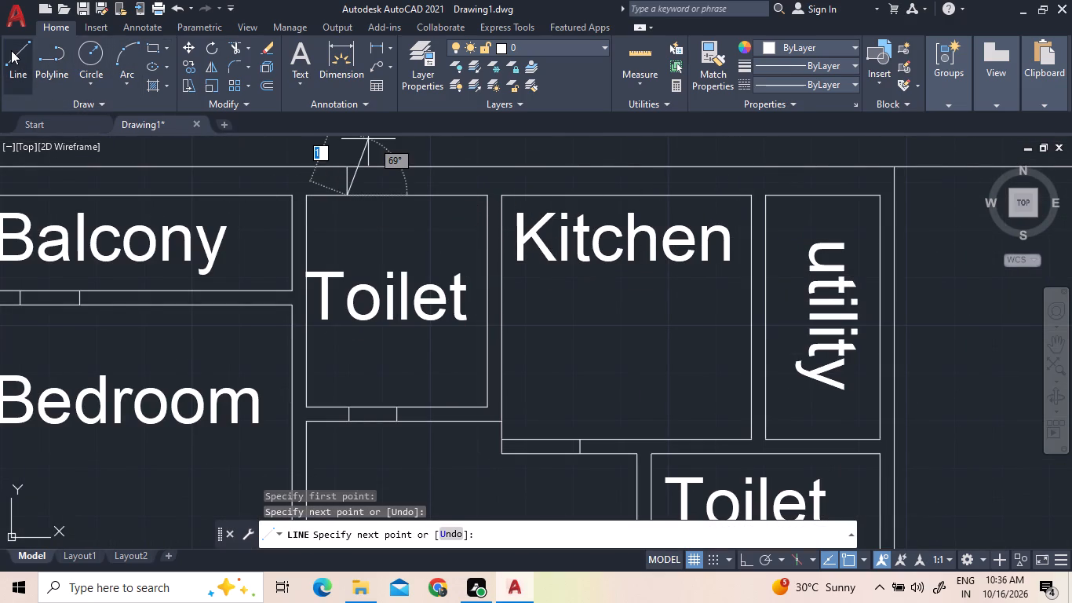
pyautogui.click(11, 50)
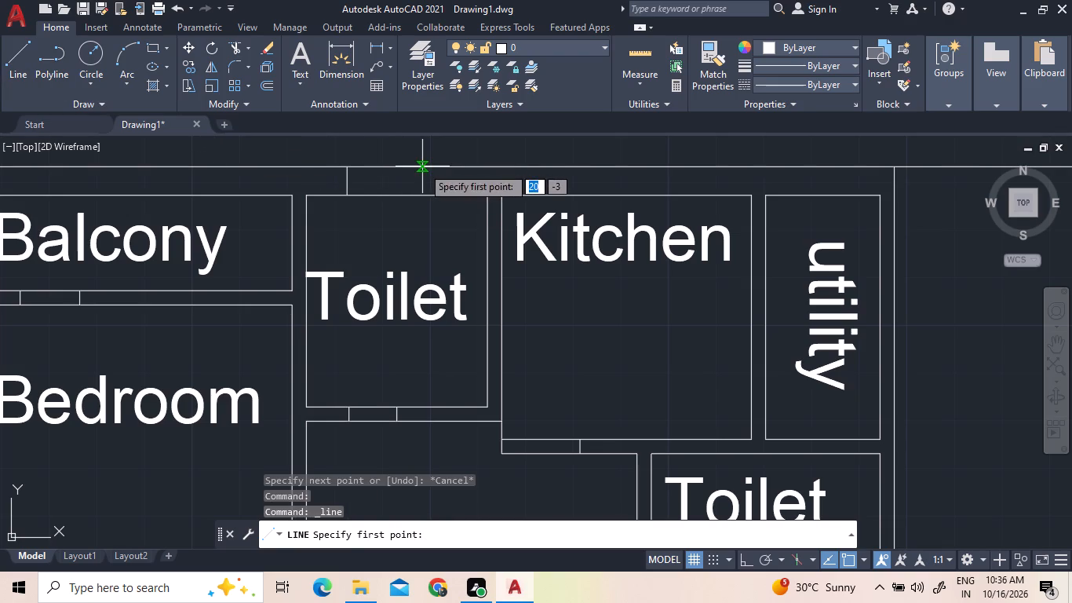
pyautogui.click(422, 166)
pyautogui.scroll(3, 421, 199)
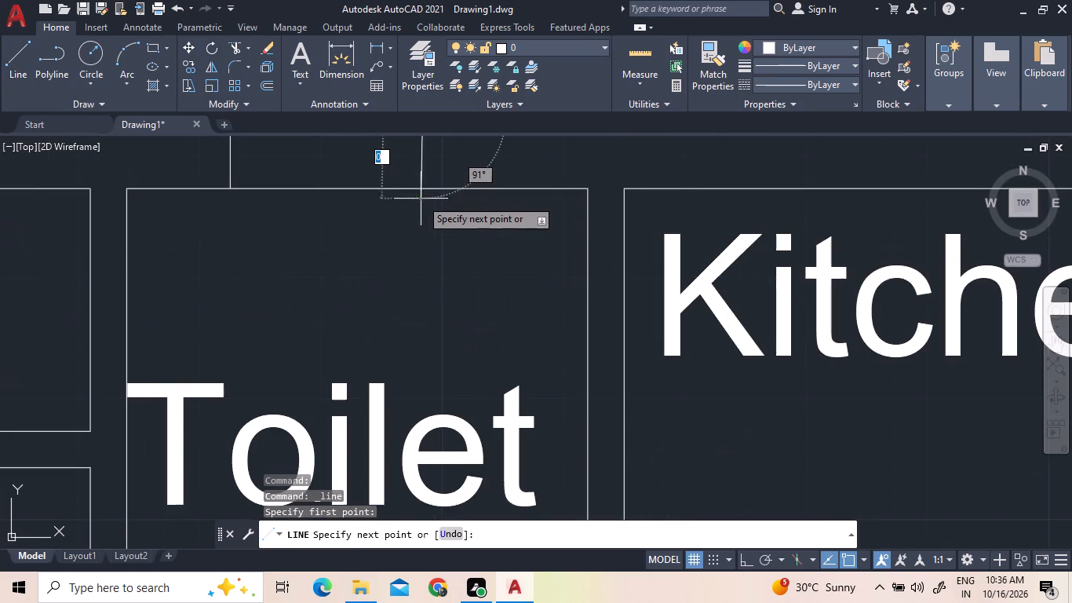
pyautogui.click(421, 187)
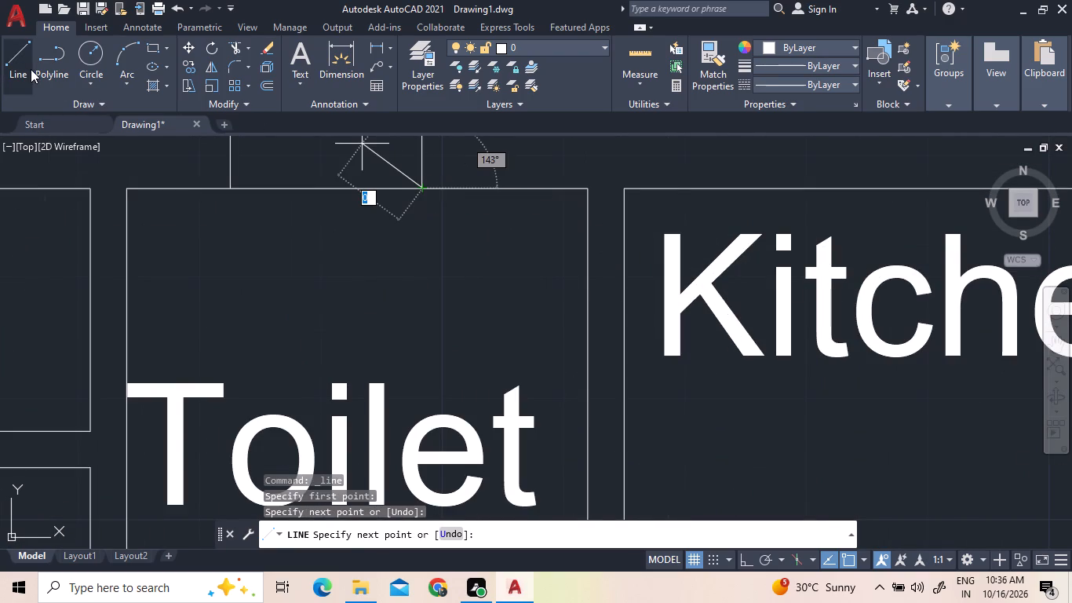
# Draw a horizontal line joining the midpoints of the two end lines of the opening above the upper Toilet.
pyautogui.click(26, 69)
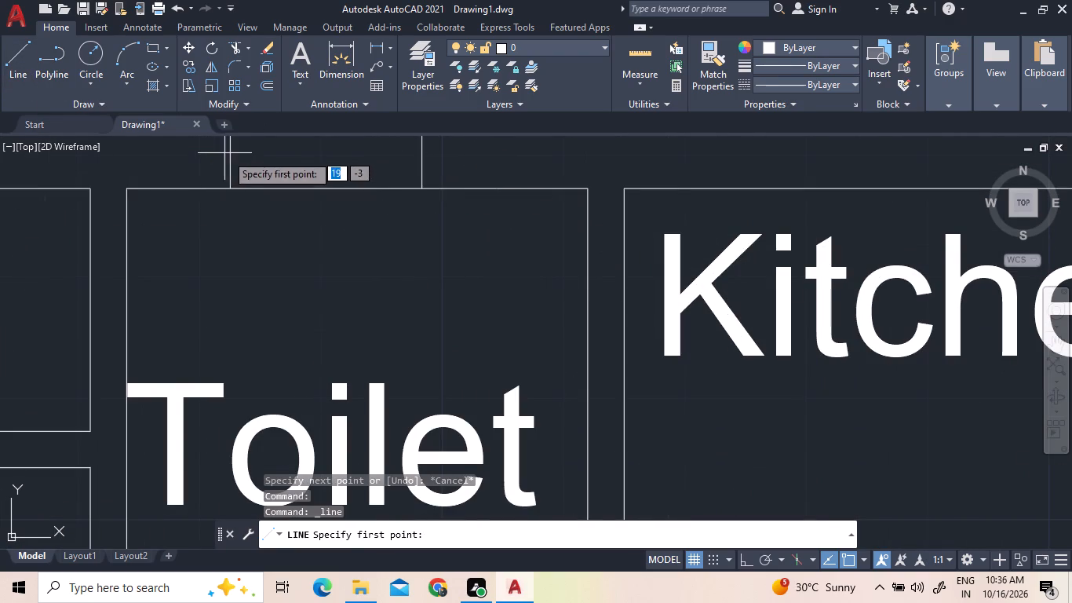
pyautogui.scroll(-2, 283, 207)
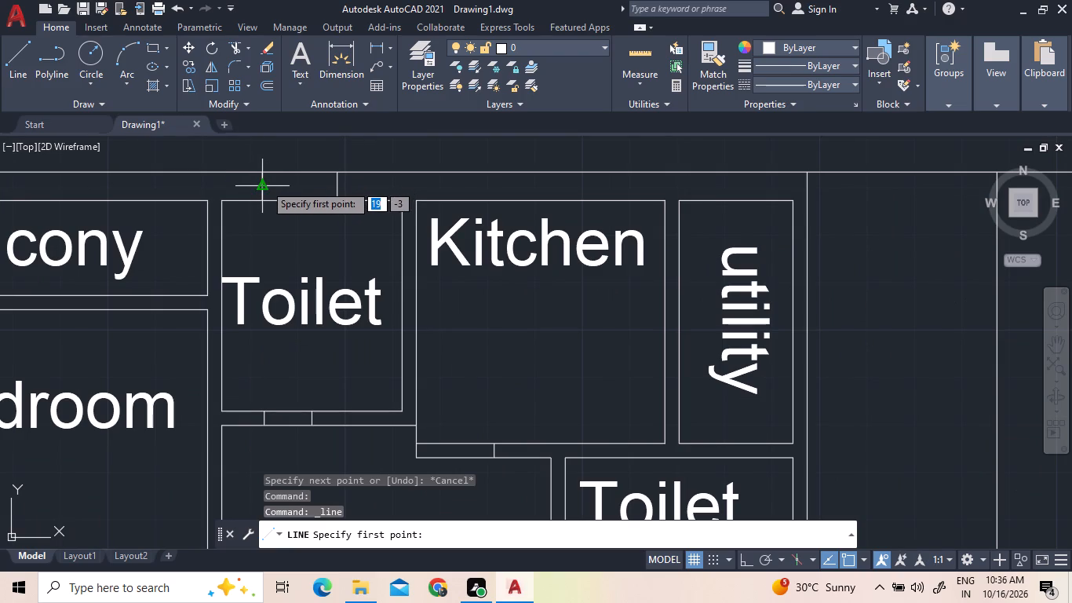
pyautogui.click(264, 184)
pyautogui.scroll(3, 343, 182)
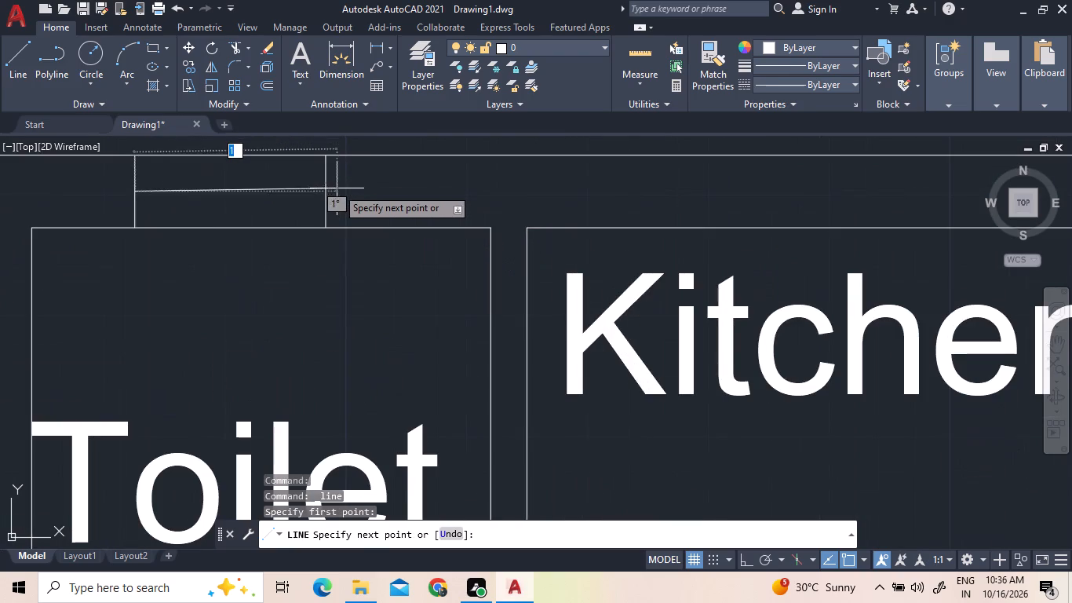
pyautogui.click(330, 192)
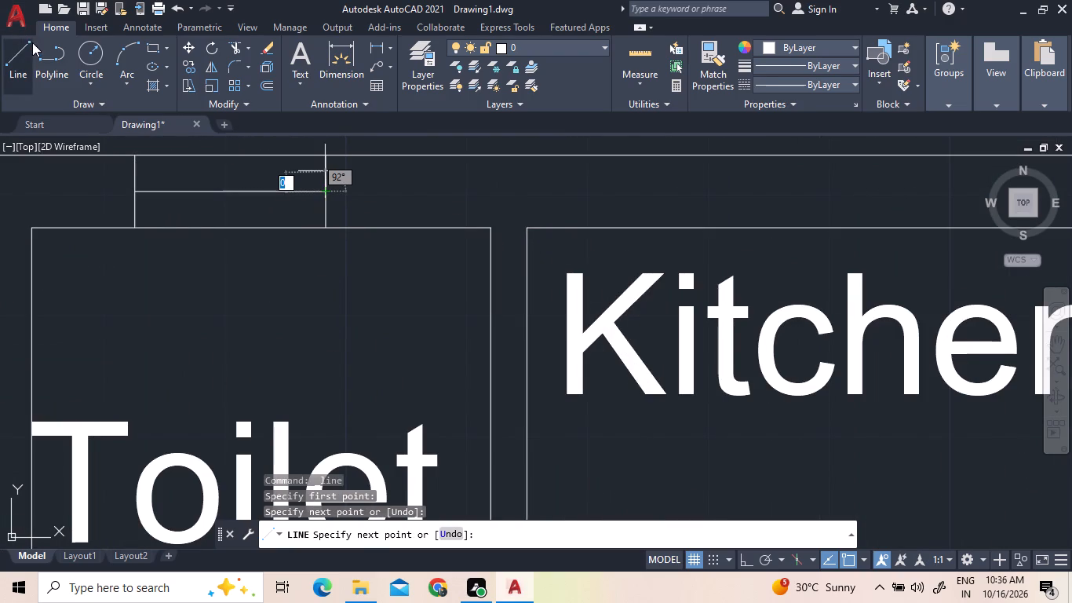
# Draw two more horizontal lines across the opening above the upper Toilet, one just above and one just below its middle line.
pyautogui.doubleClick(32, 42)
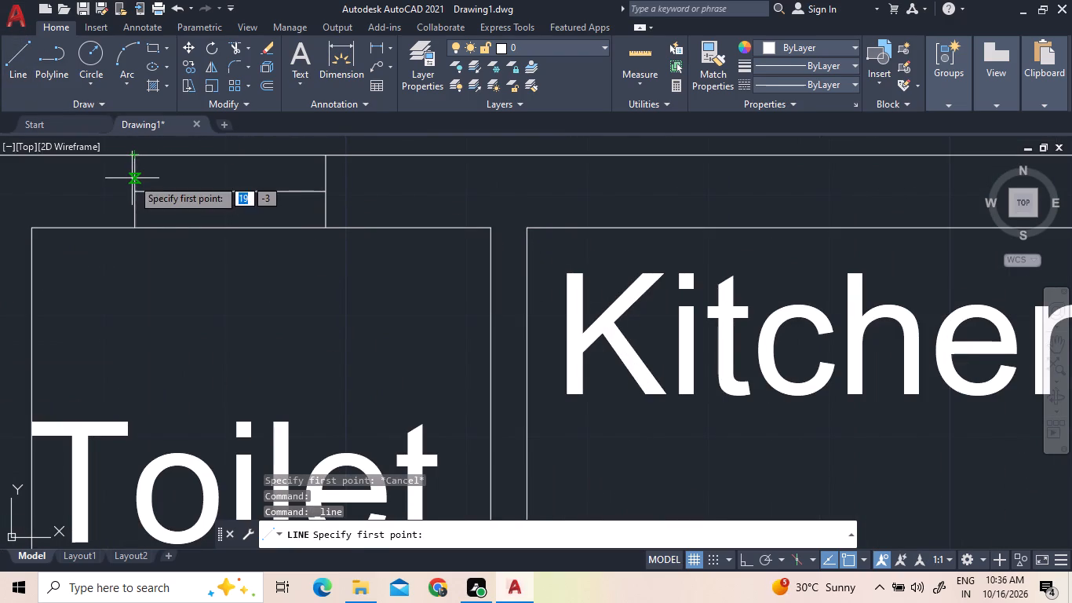
pyautogui.click(136, 180)
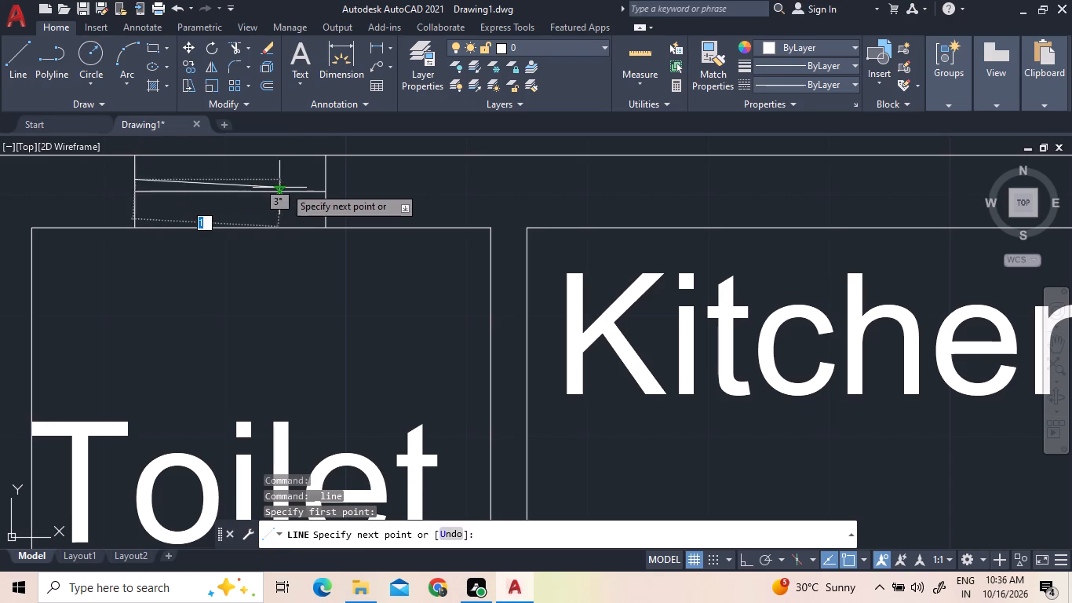
pyautogui.click(330, 178)
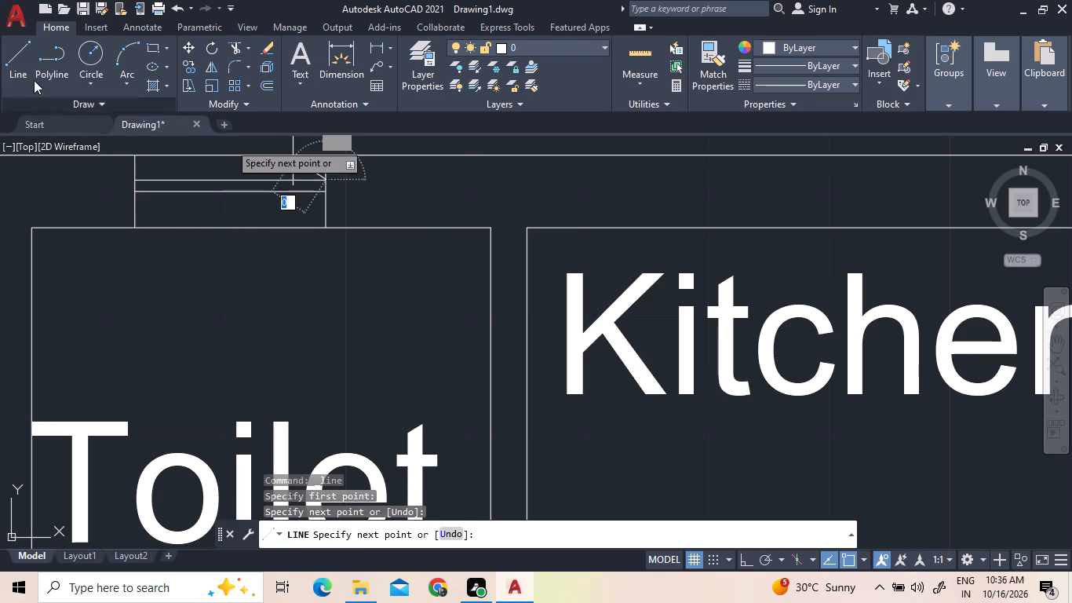
pyautogui.click(24, 62)
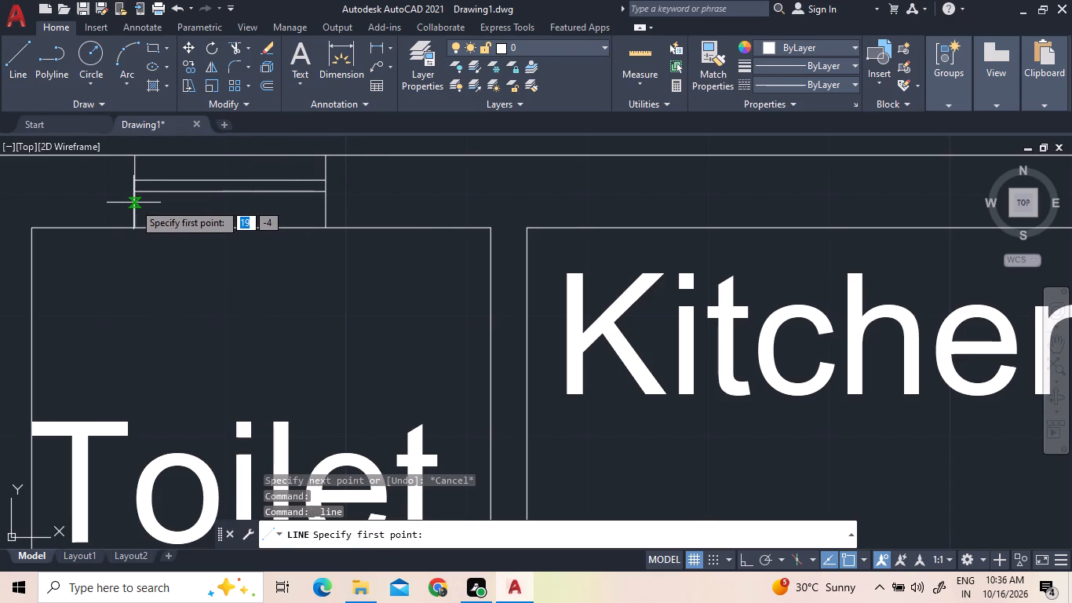
pyautogui.scroll(4, 135, 203)
pyautogui.click(136, 205)
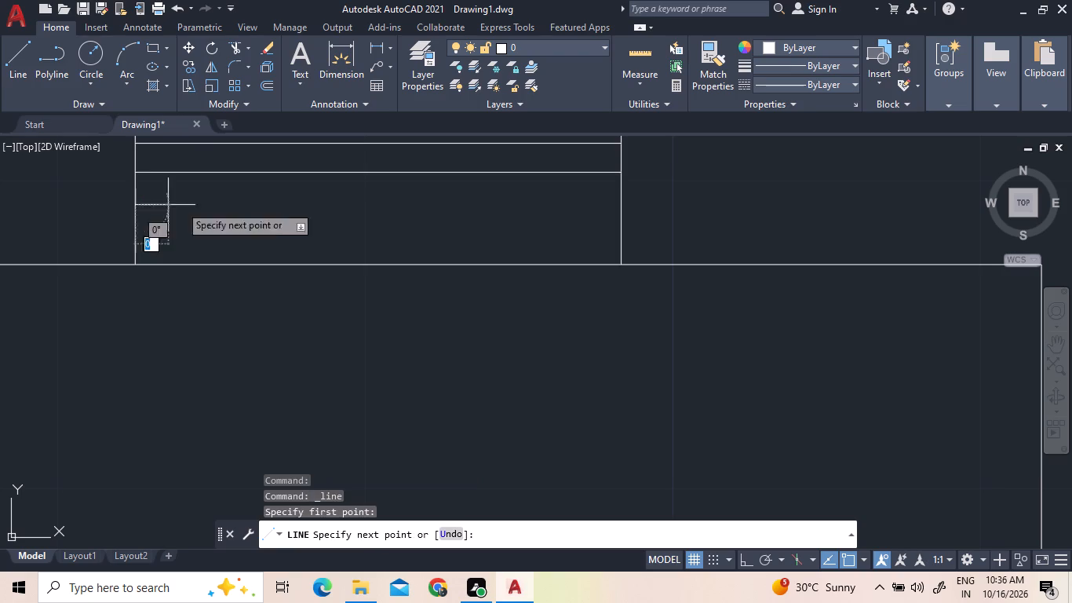
pyautogui.click(620, 206)
pyautogui.scroll(-3, 614, 223)
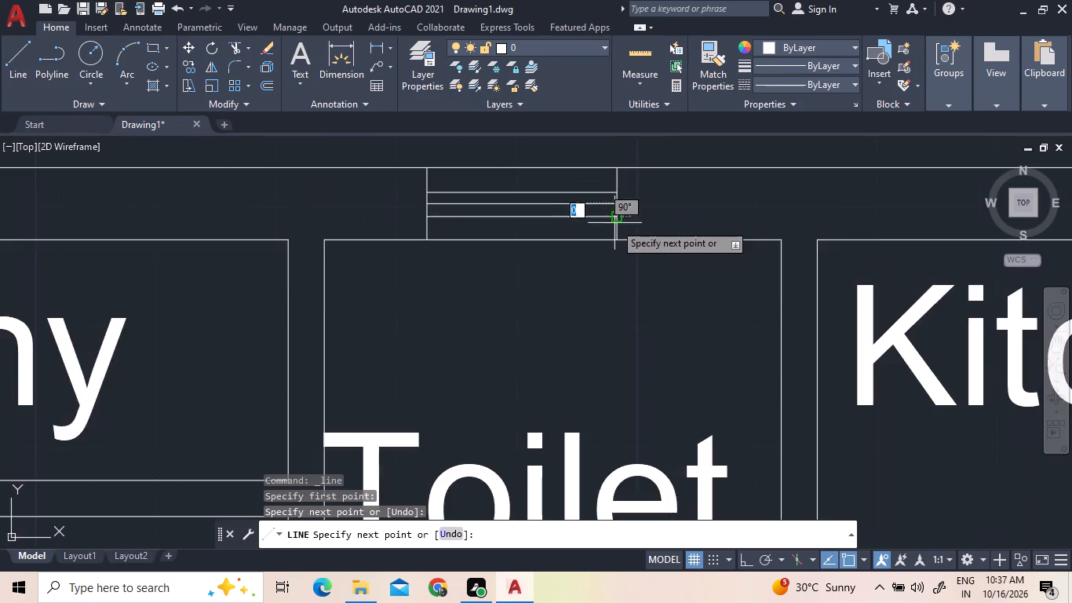
pyautogui.scroll(-2, 614, 223)
pyautogui.press('Escape')
pyautogui.scroll(-2, 614, 230)
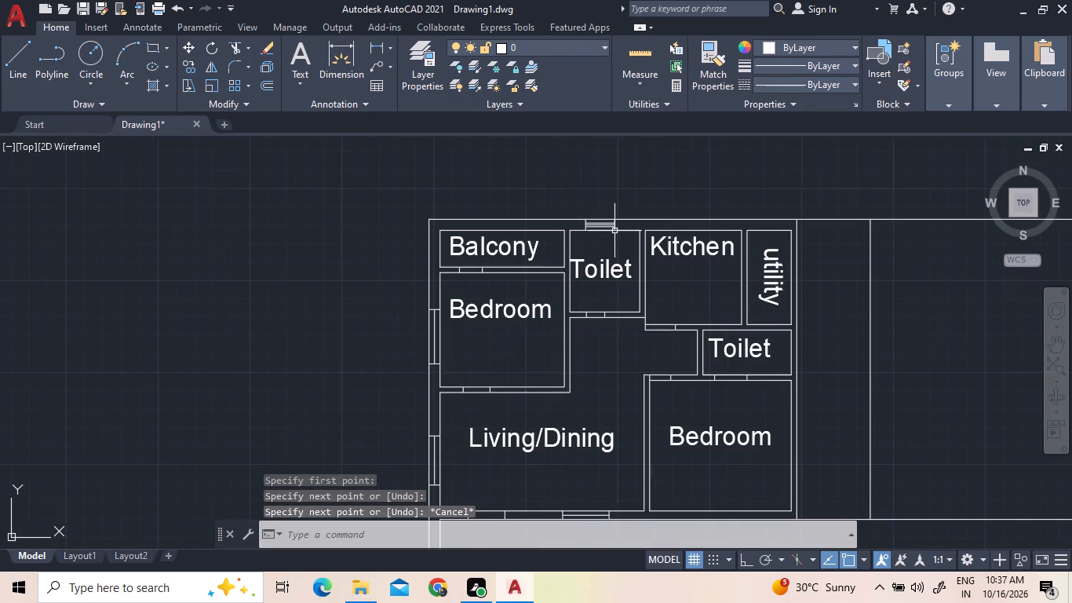
pyautogui.scroll(2, 797, 226)
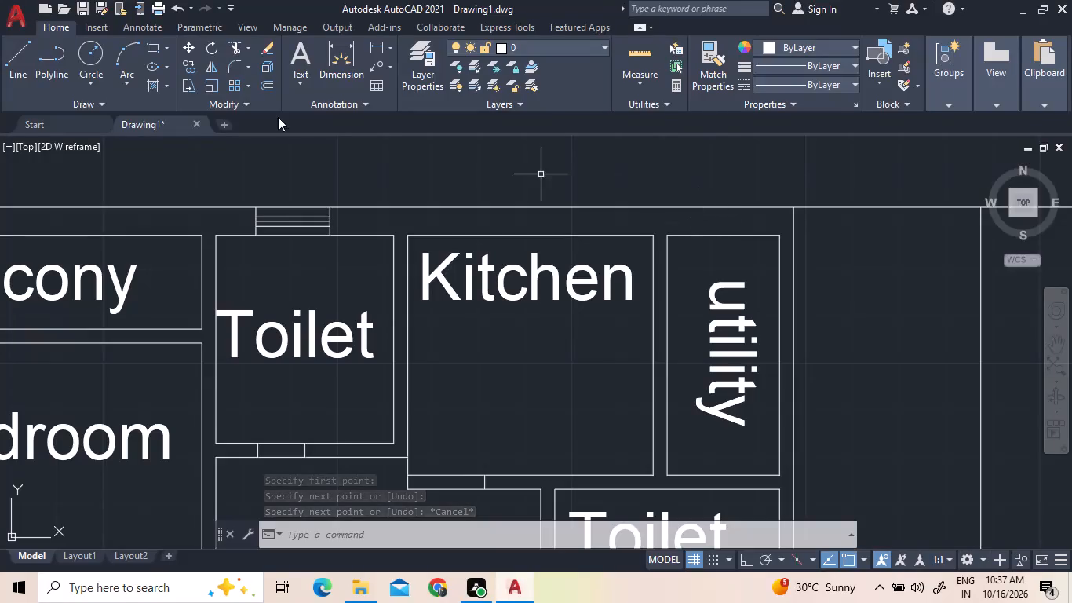
# Draw two short vertical lines across the outer top wall above the Kitchen, marking a window opening.
pyautogui.click(20, 58)
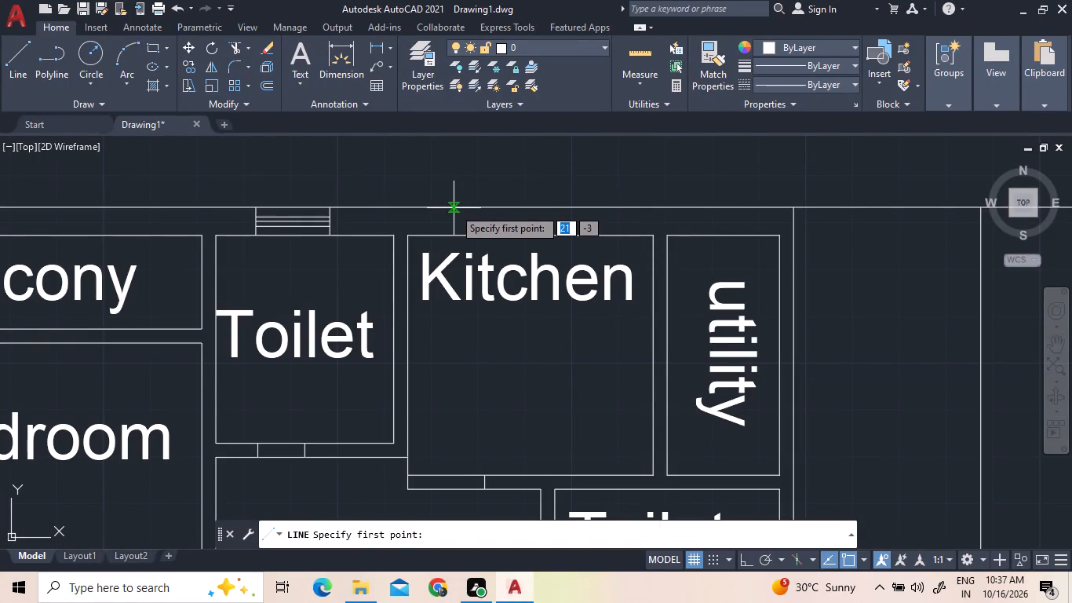
pyautogui.click(454, 208)
pyautogui.click(455, 236)
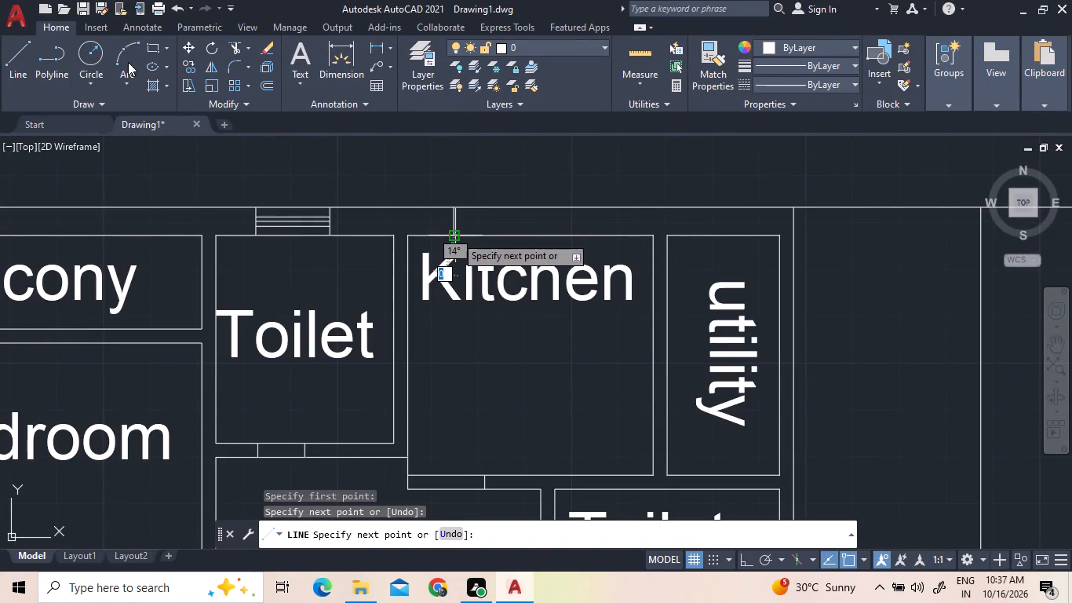
pyautogui.click(14, 71)
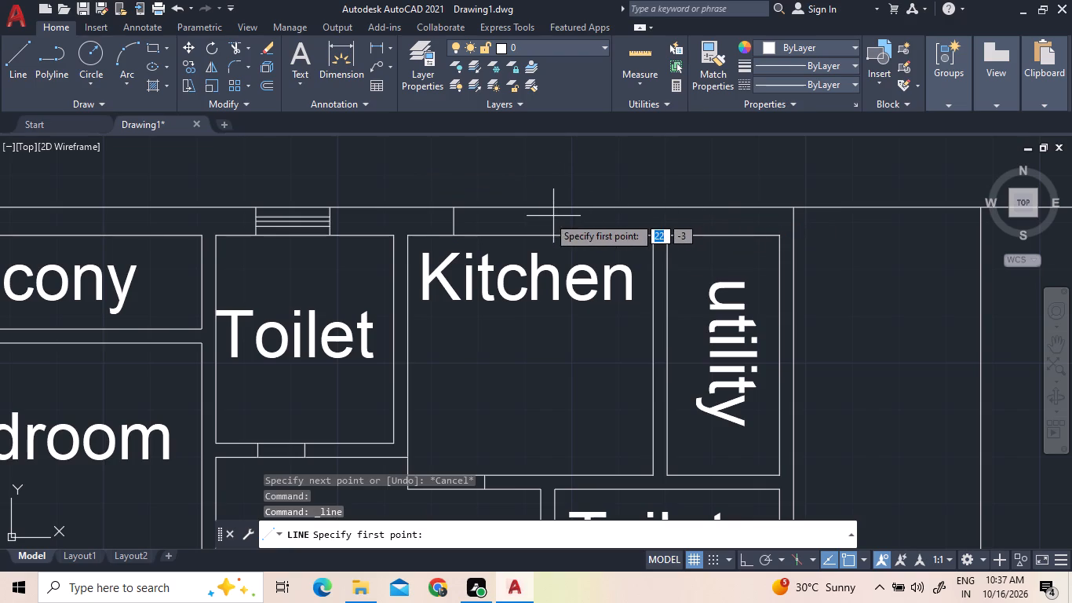
pyautogui.scroll(3, 553, 209)
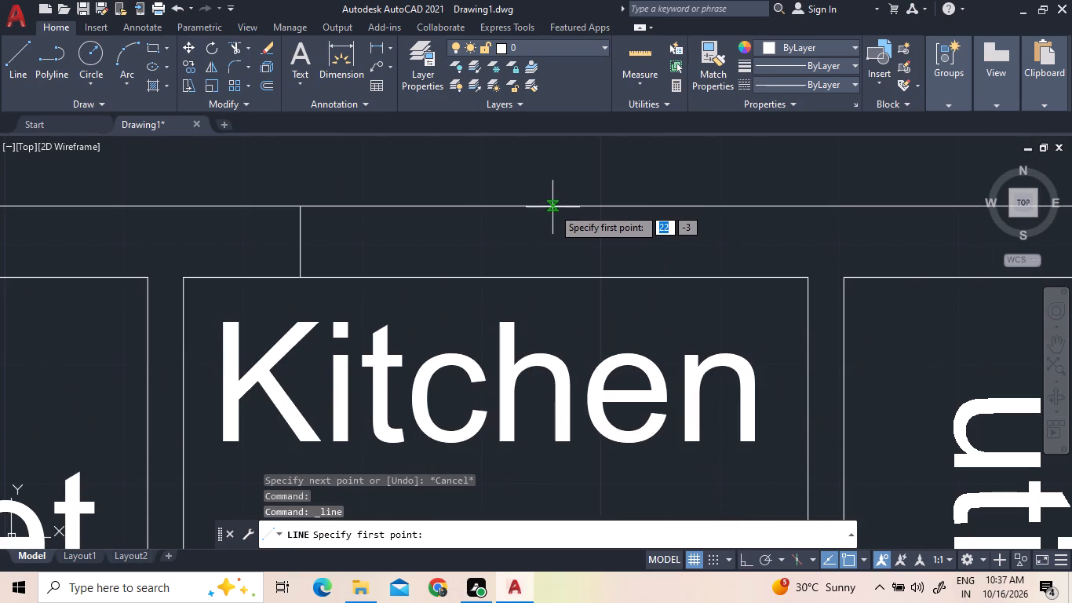
pyautogui.click(552, 206)
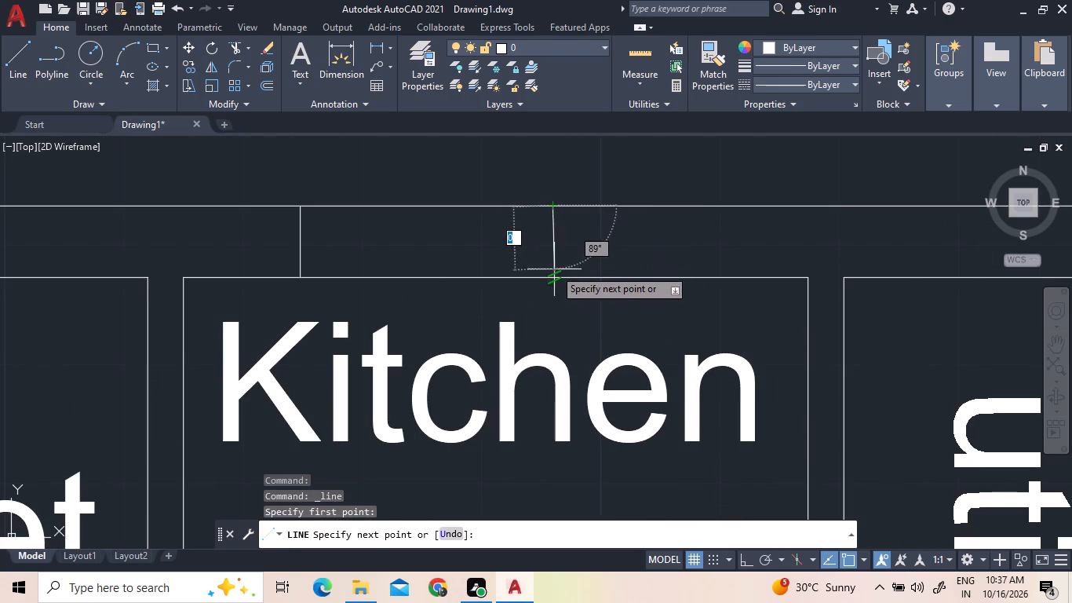
pyautogui.click(552, 276)
# Draw a horizontal line joining the midpoints of the two end lines of the opening above the Kitchen.
pyautogui.click(27, 59)
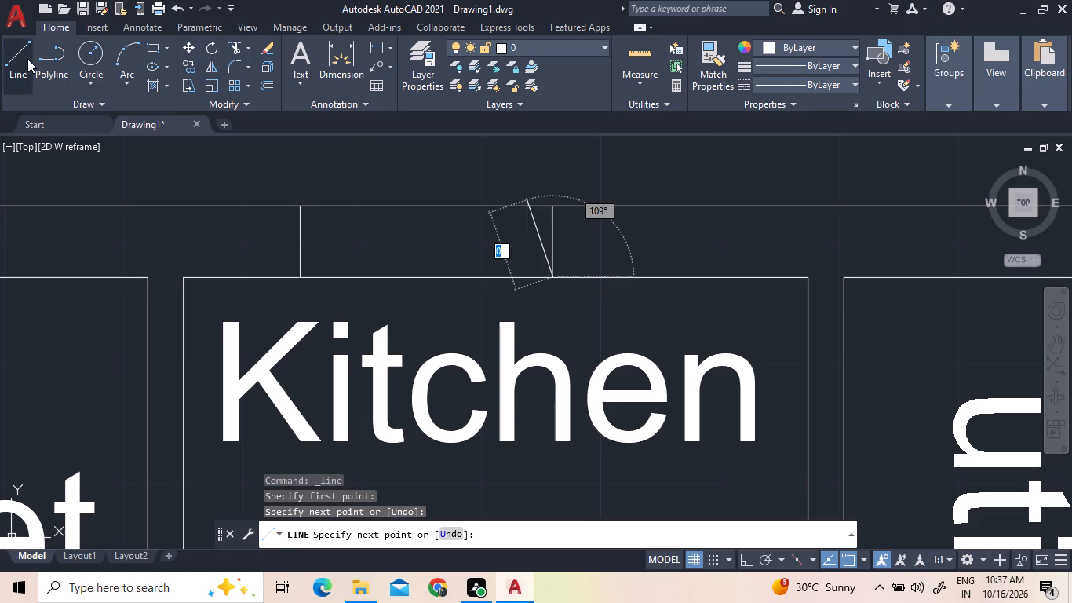
pyautogui.click(298, 242)
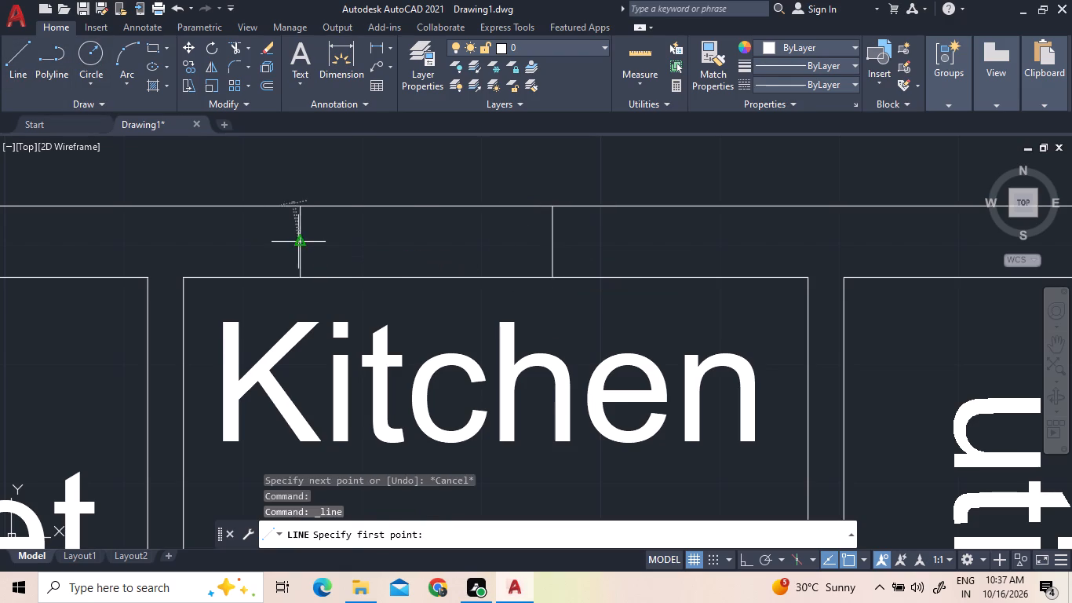
pyautogui.click(551, 237)
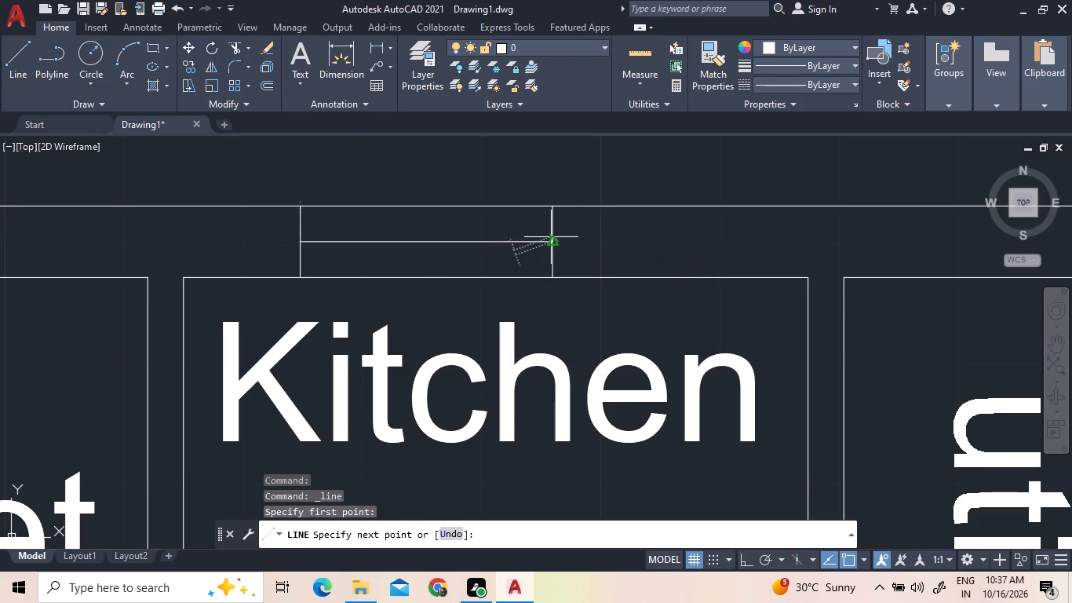
pyautogui.rightClick(399, 152)
pyautogui.click(416, 163)
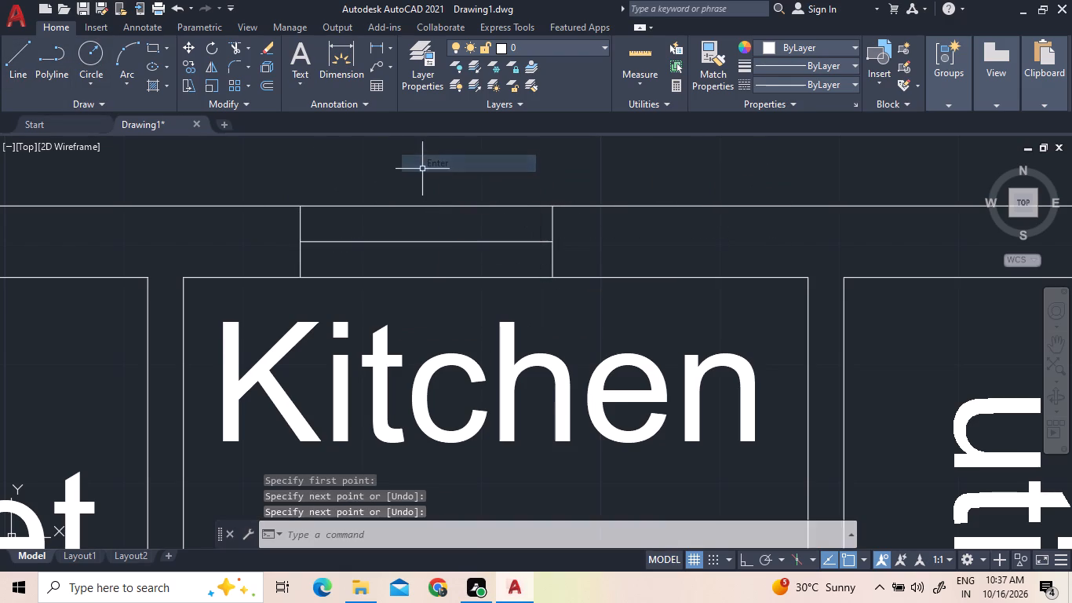
# Draw two short horizontal lines across the wall between the Kitchen and the utility, marking a door opening in its lower half.
pyautogui.scroll(-4, 424, 174)
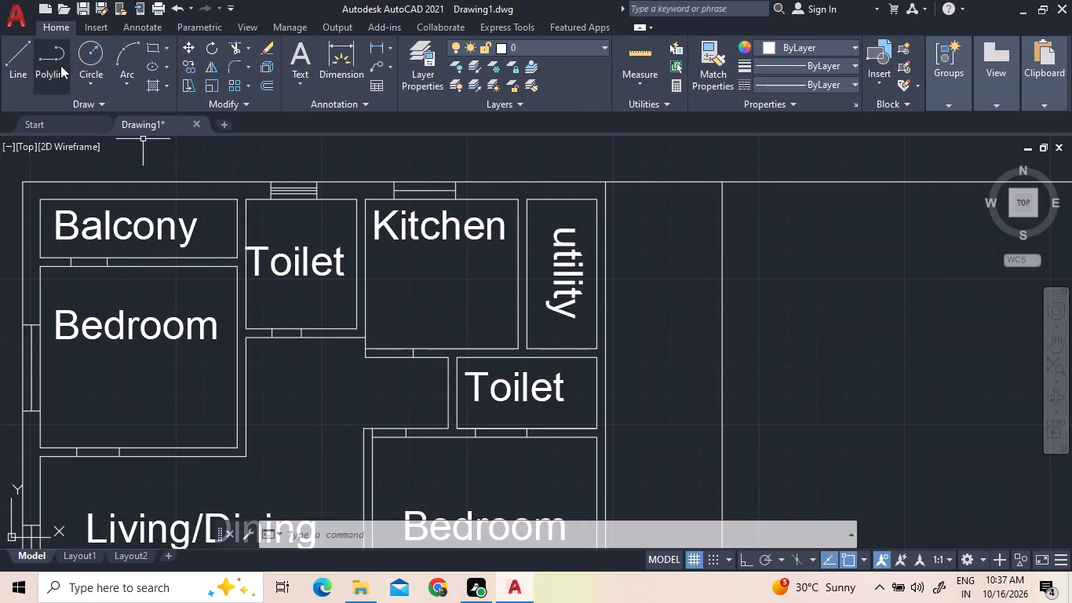
pyautogui.click(7, 70)
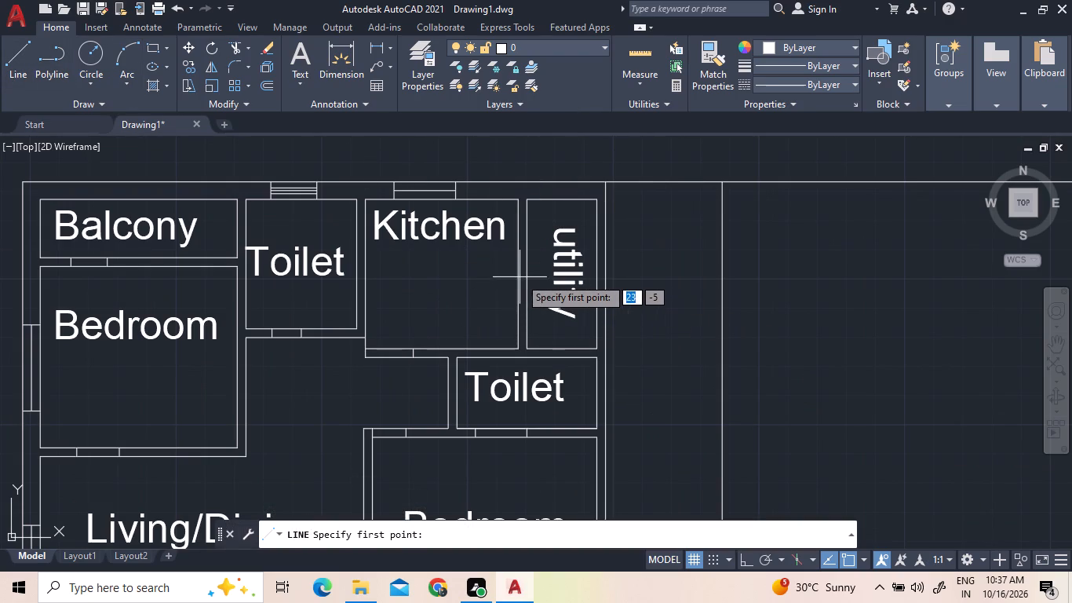
pyautogui.scroll(2, 520, 276)
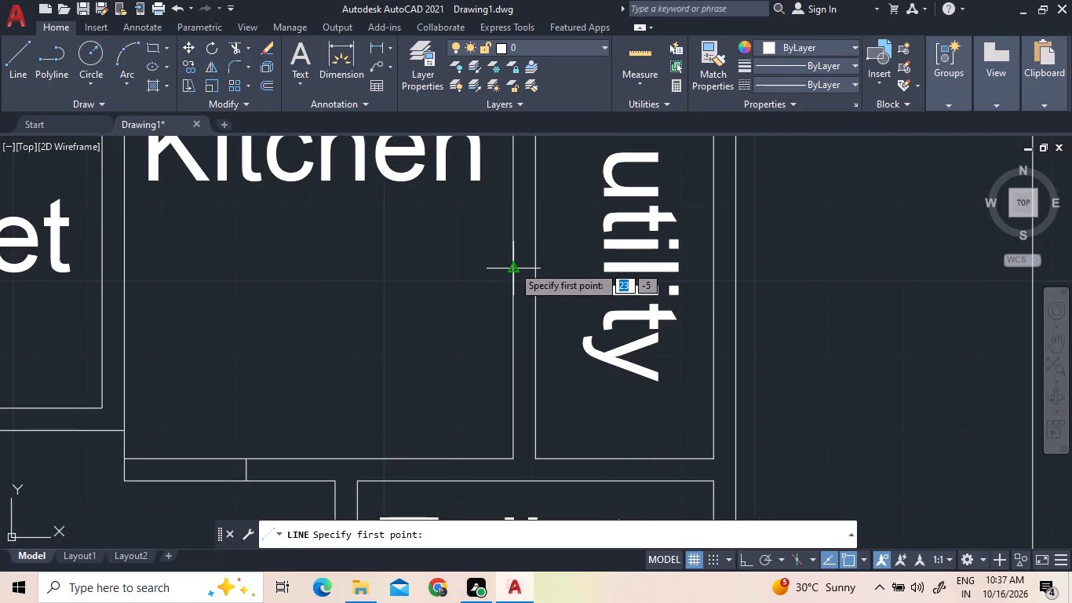
pyautogui.click(512, 265)
pyautogui.click(534, 268)
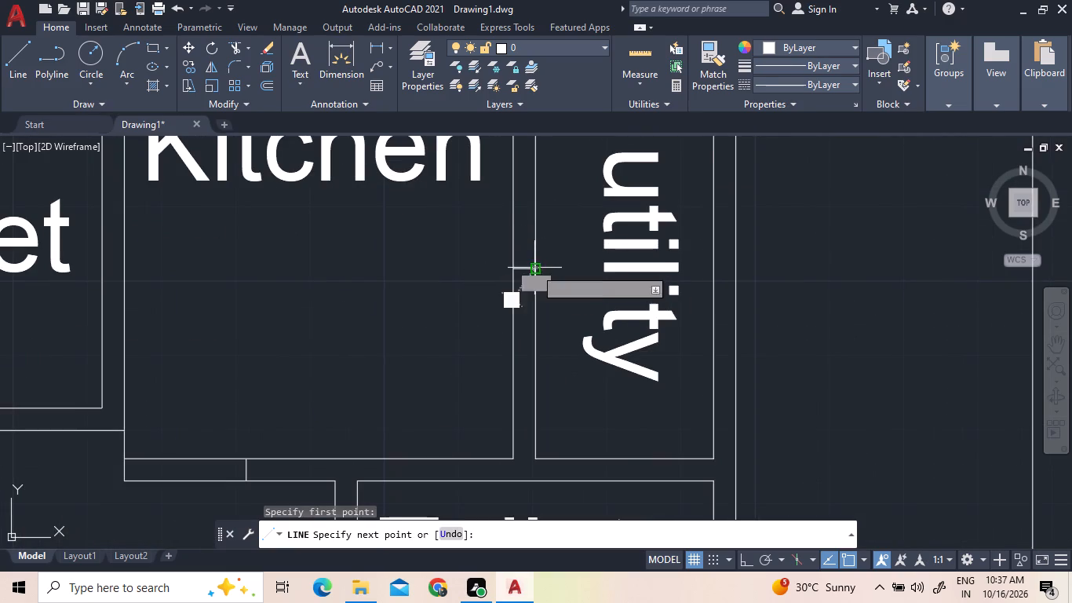
pyautogui.click(22, 74)
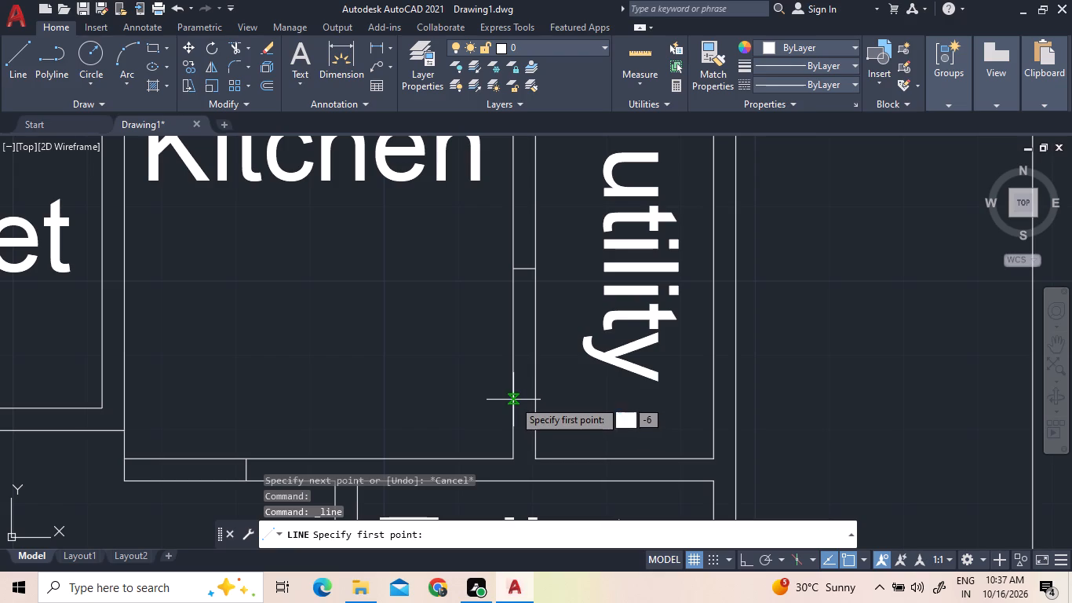
pyautogui.scroll(4, 513, 399)
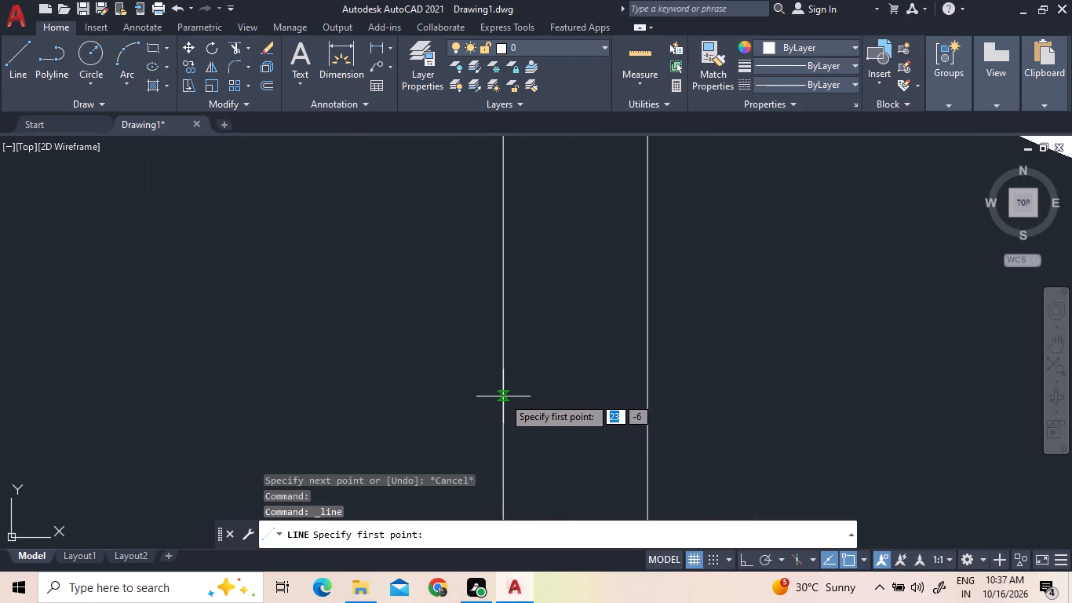
pyautogui.click(503, 396)
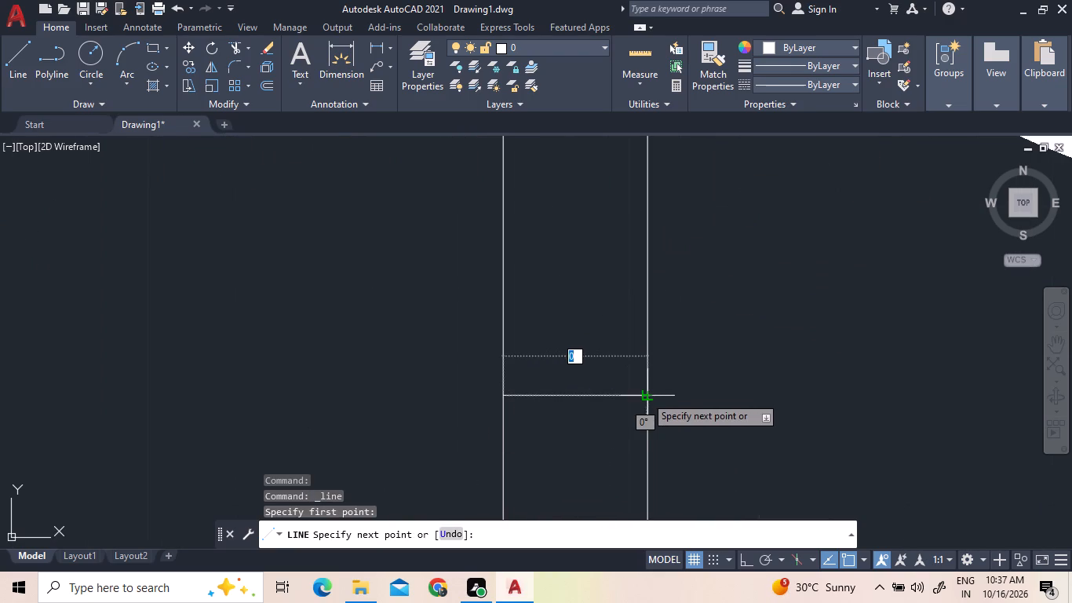
pyautogui.click(645, 396)
pyautogui.scroll(-7, 661, 398)
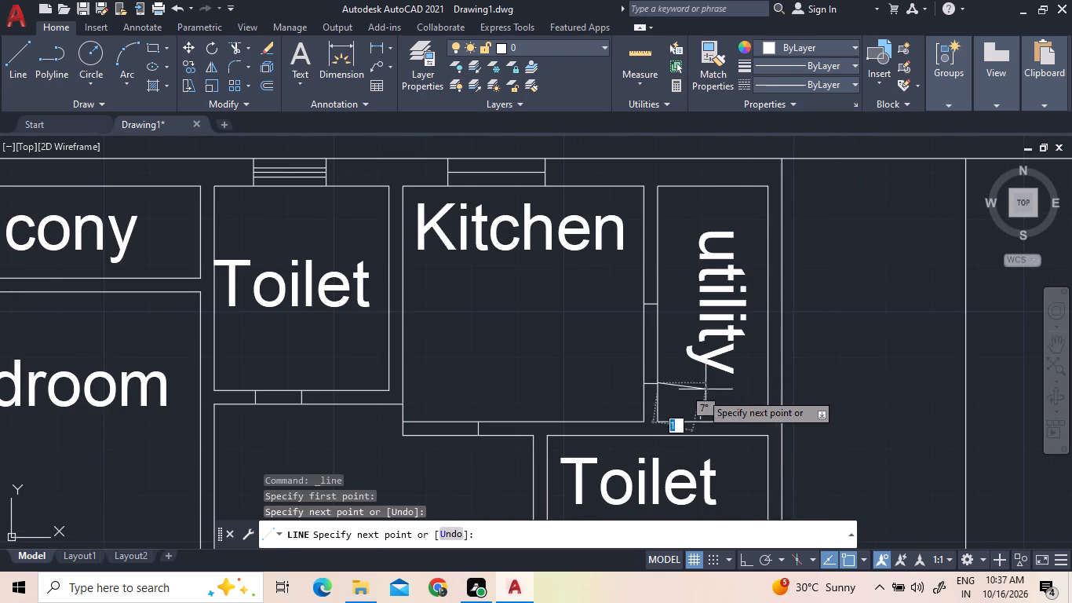
pyautogui.press('Escape')
# Draw two short horizontal lines across the outer wall east of the Toilet below the utility, marking an opening.
pyautogui.scroll(-1, 692, 391)
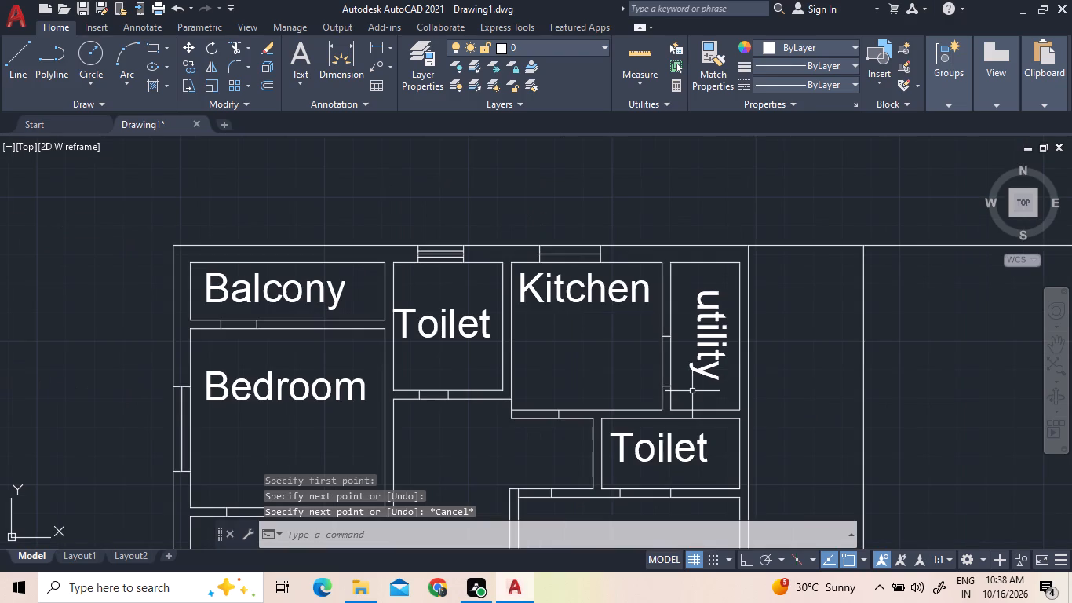
pyautogui.scroll(-2, 692, 391)
pyautogui.scroll(3, 727, 423)
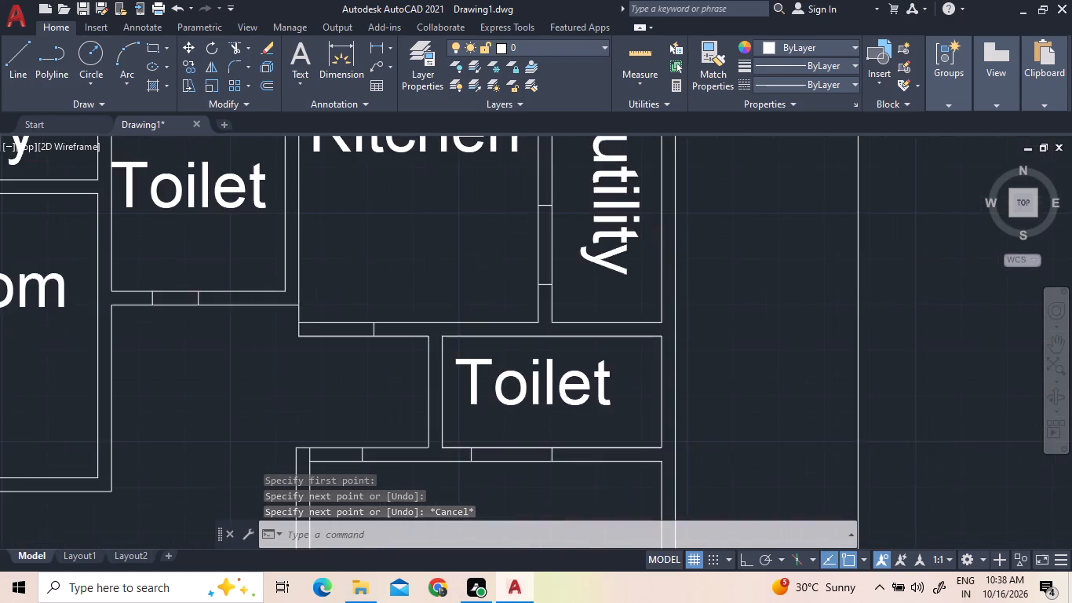
pyautogui.scroll(1, 727, 423)
pyautogui.click(21, 46)
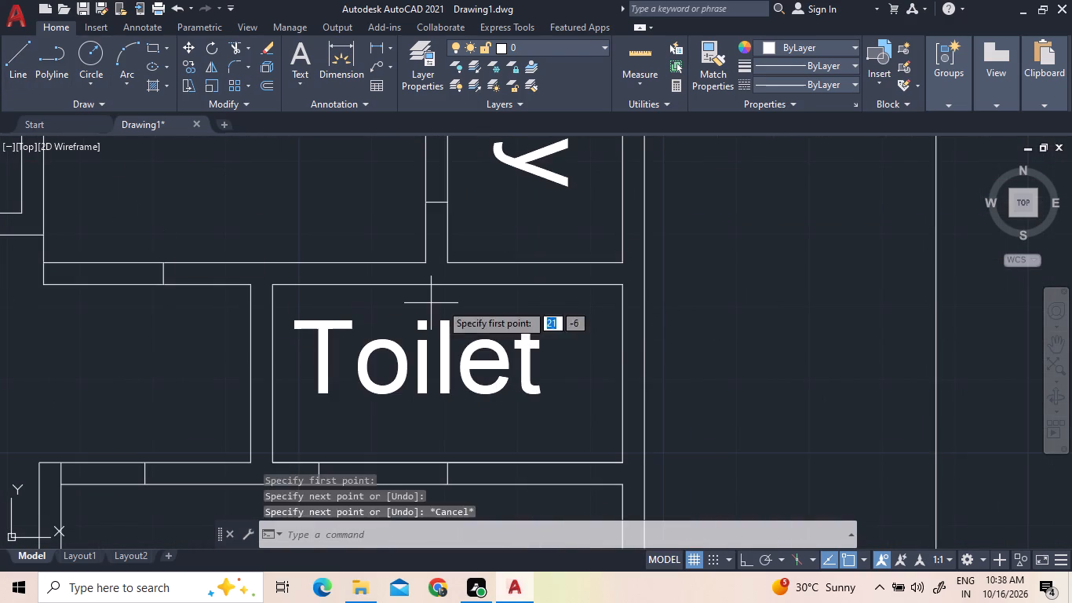
pyautogui.scroll(4, 627, 331)
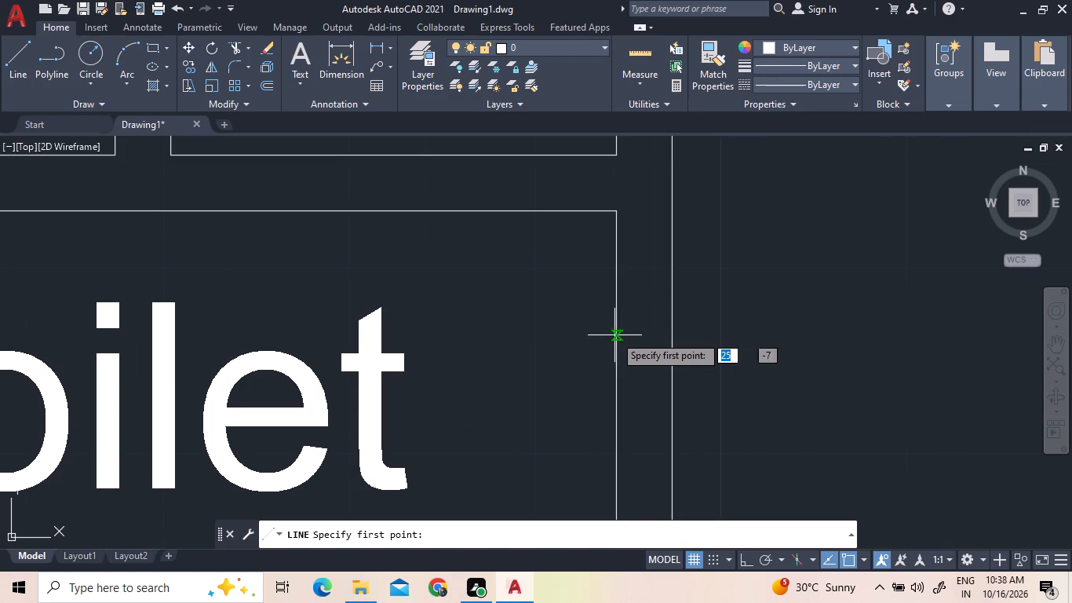
pyautogui.click(616, 336)
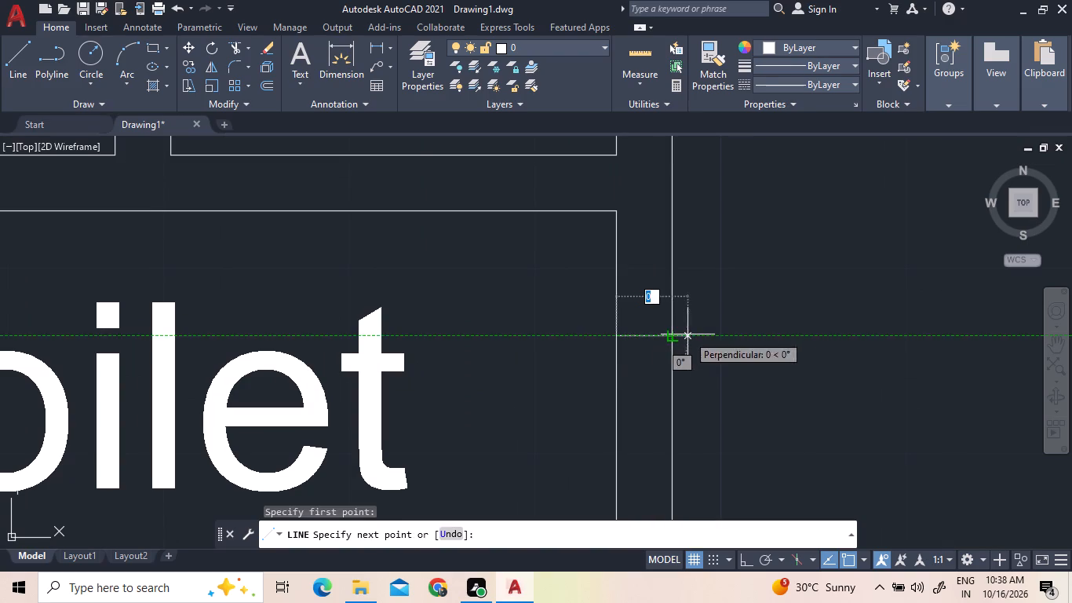
pyautogui.click(674, 336)
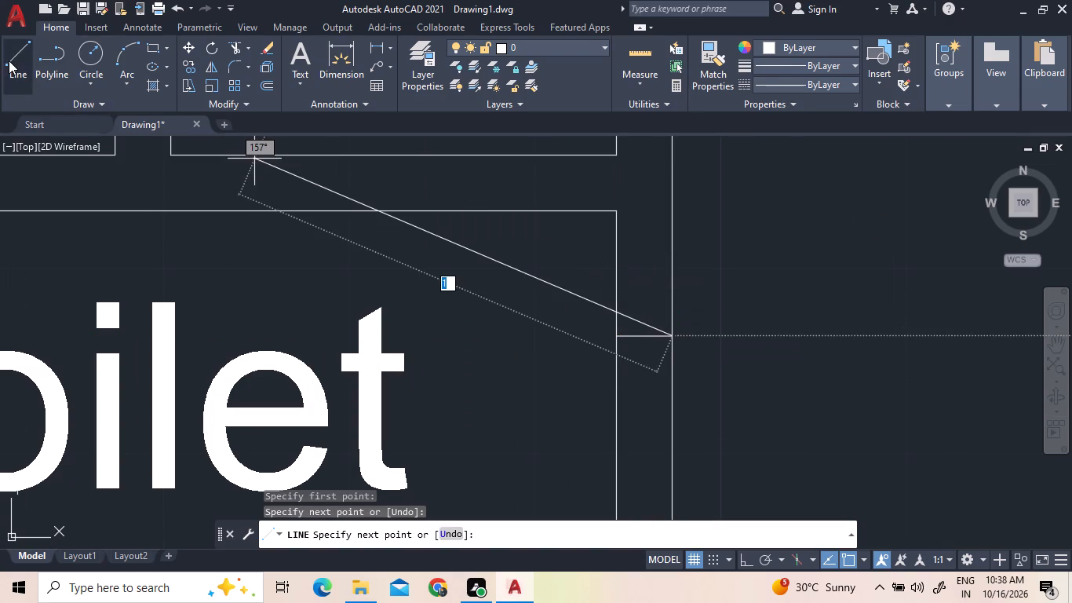
pyautogui.click(9, 60)
pyautogui.scroll(-3, 607, 367)
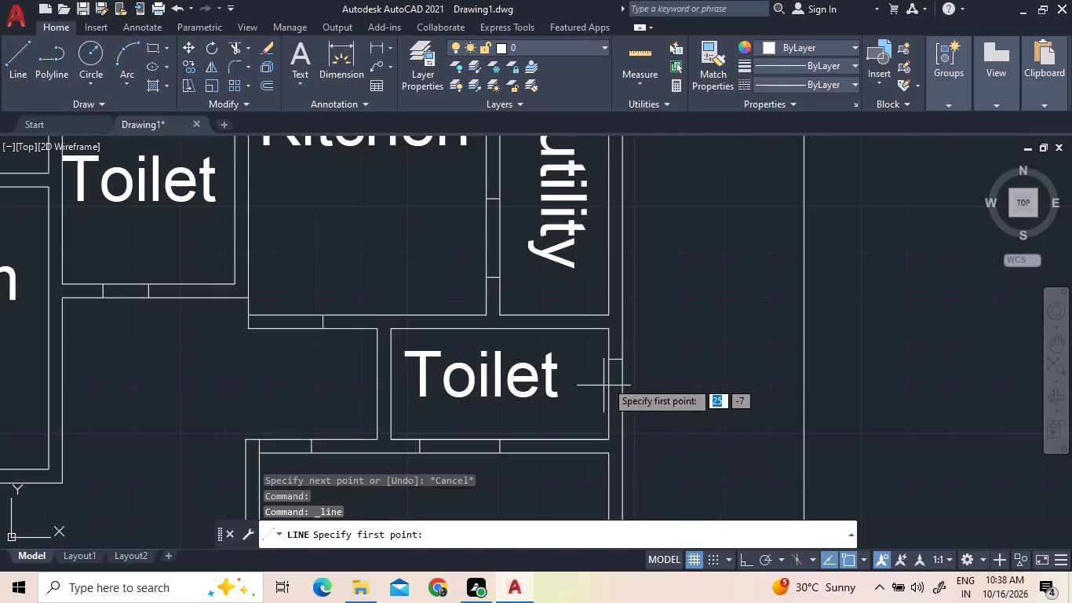
pyautogui.scroll(3, 623, 394)
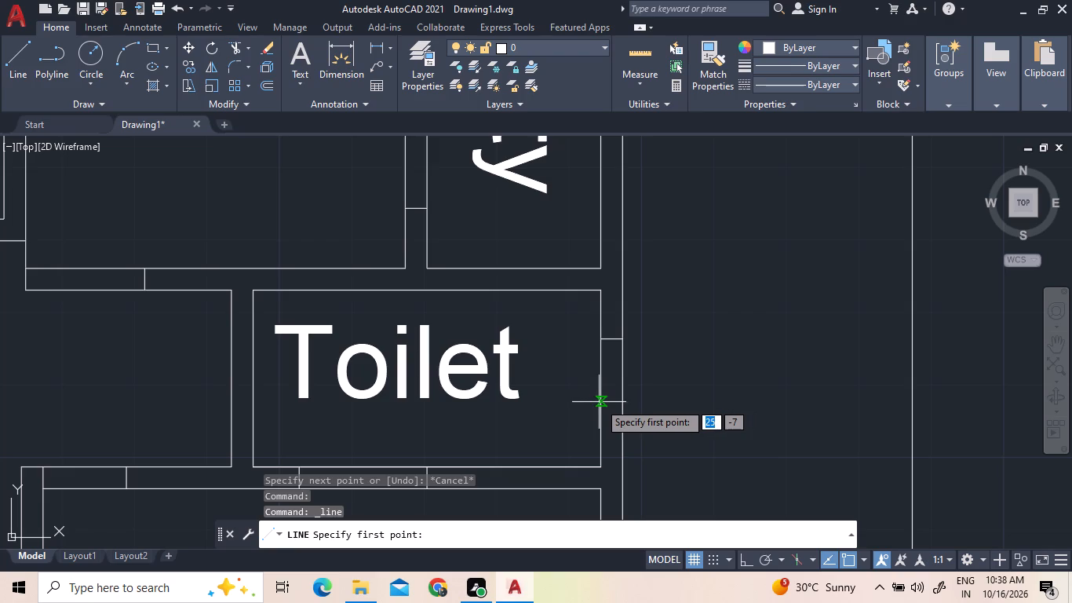
pyautogui.scroll(4, 602, 404)
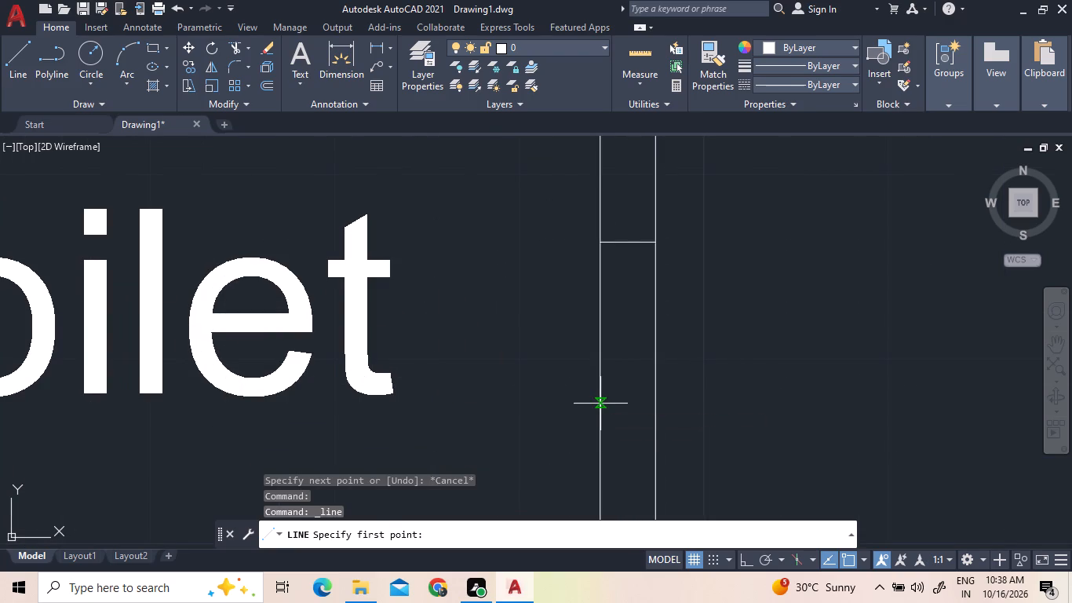
pyautogui.click(600, 404)
pyautogui.click(658, 402)
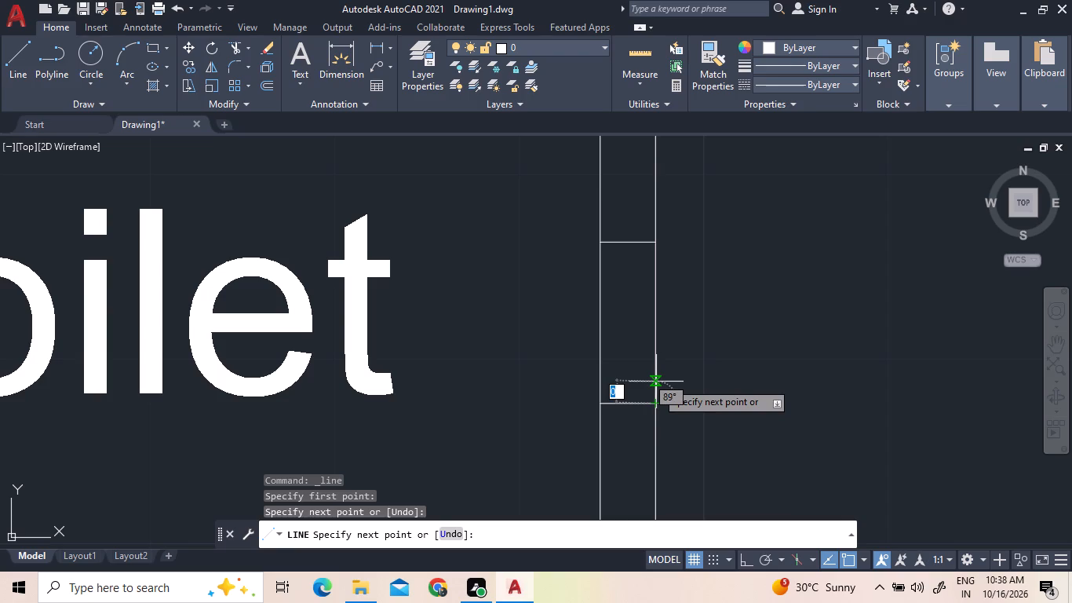
pyautogui.press('Escape')
# Draw a vertical line joining the midpoints of the two end lines of the lower Toilet's outer wall opening.
pyautogui.click(15, 73)
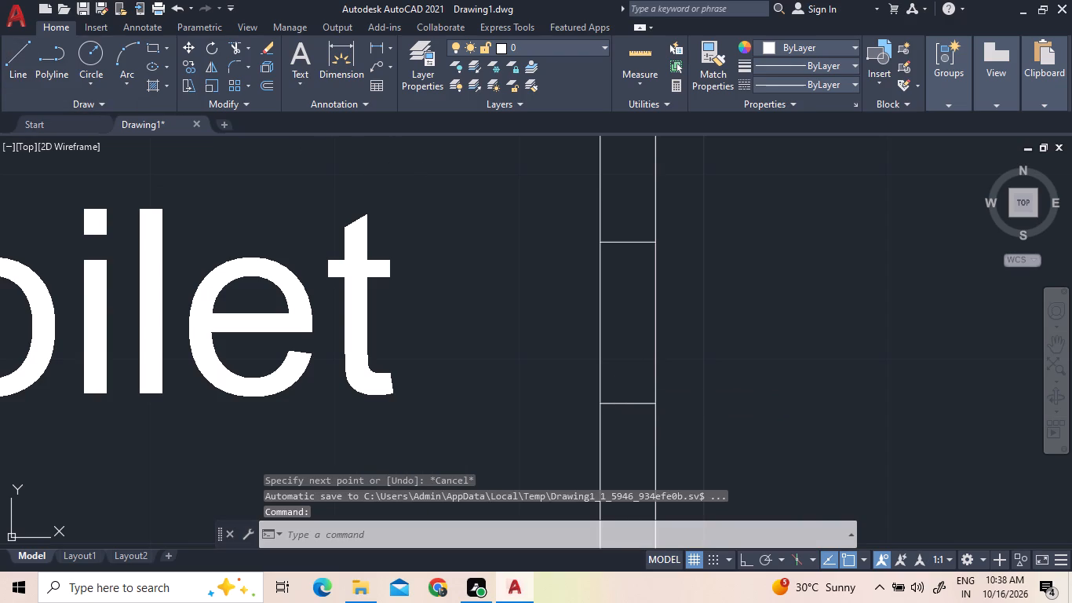
pyautogui.click(623, 244)
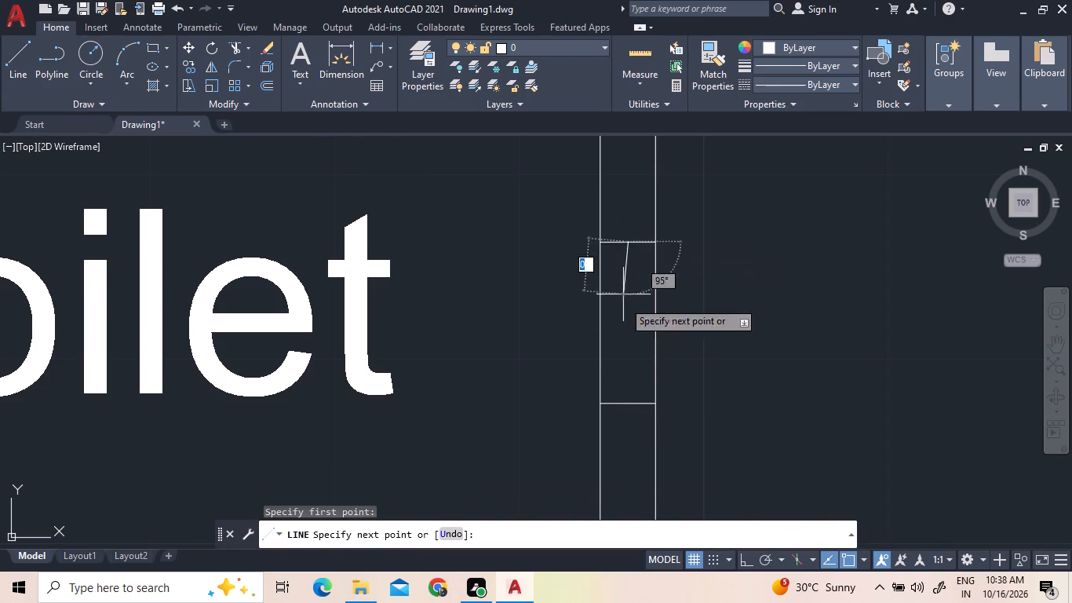
pyautogui.doubleClick(625, 404)
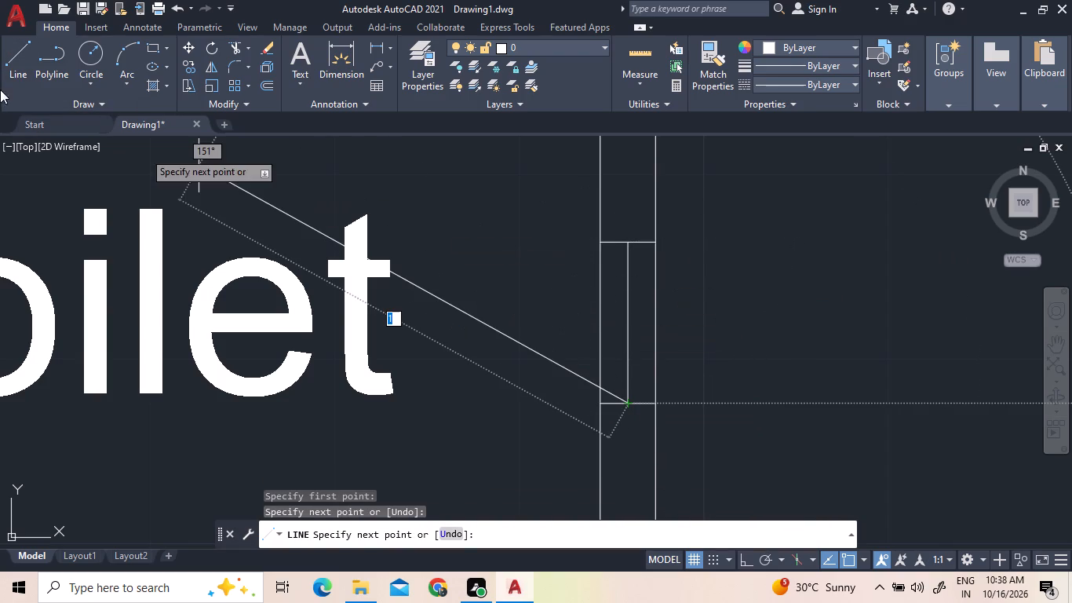
# Draw two vertical lines, one on each side of the centre line, in the lower Toilet's outer wall opening to mark the ventilator.
pyautogui.click(13, 75)
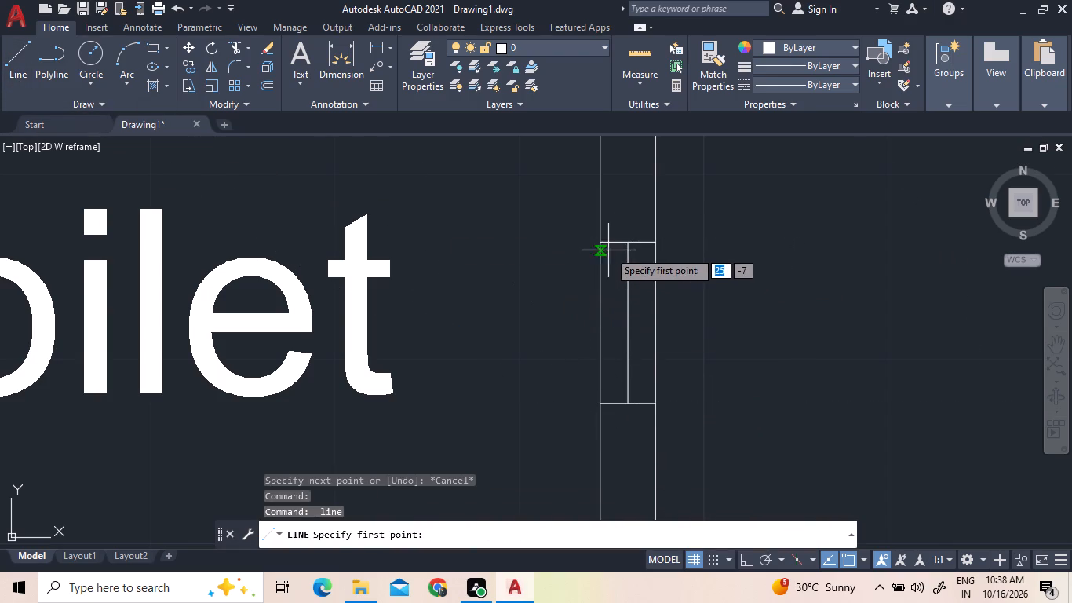
pyautogui.click(614, 244)
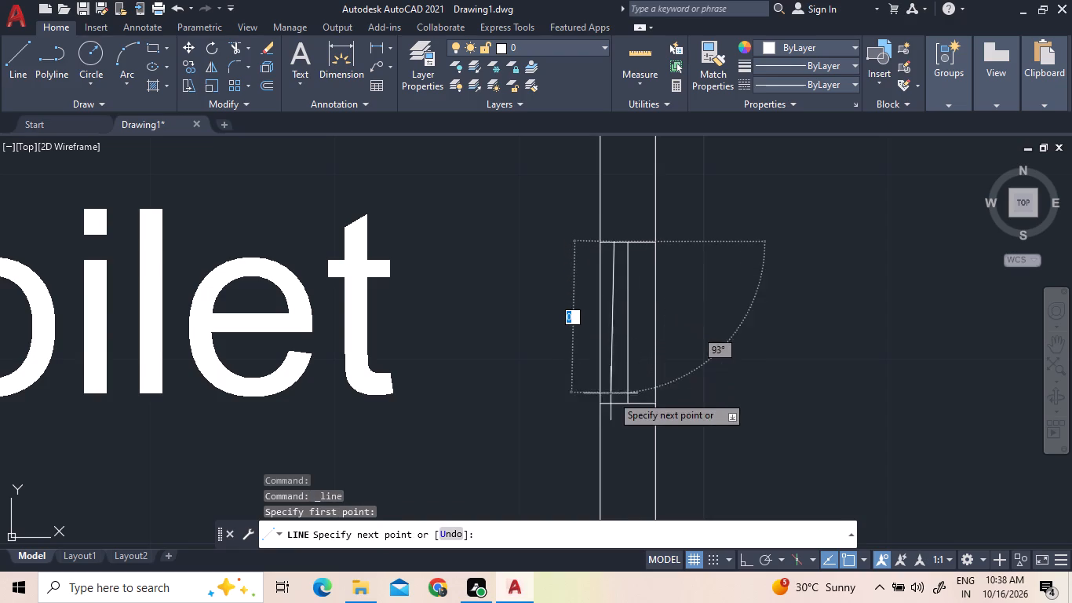
pyautogui.click(611, 407)
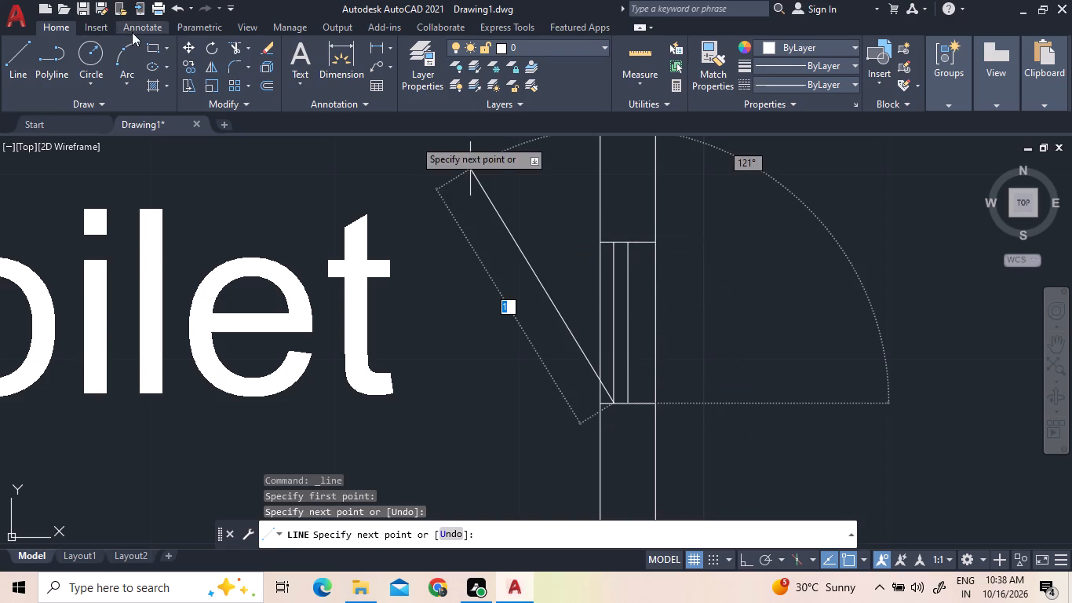
pyautogui.doubleClick(21, 54)
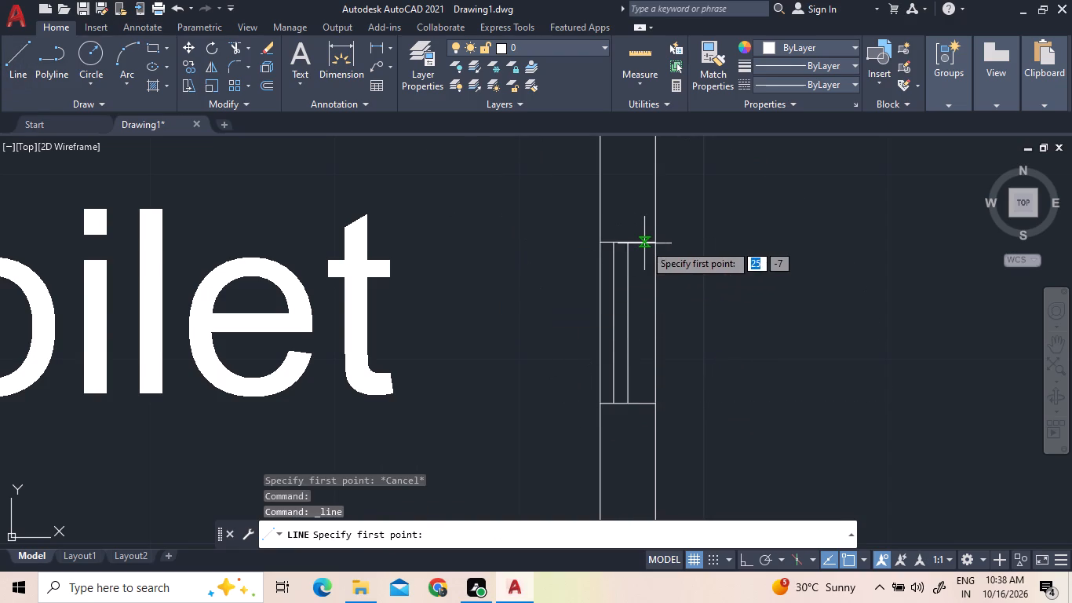
pyautogui.click(644, 243)
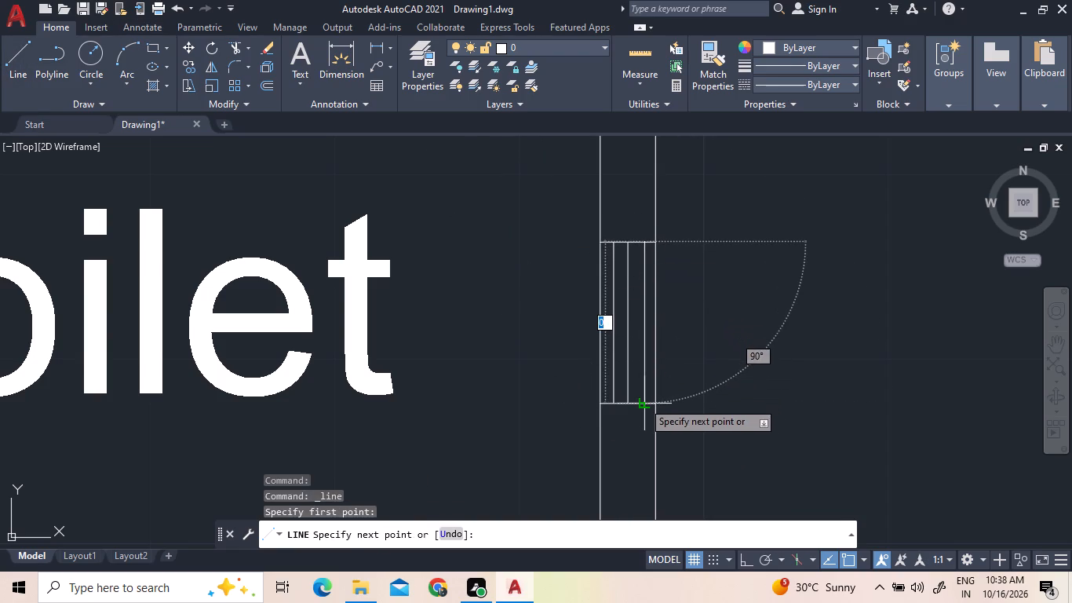
pyautogui.click(640, 406)
pyautogui.press('Escape')
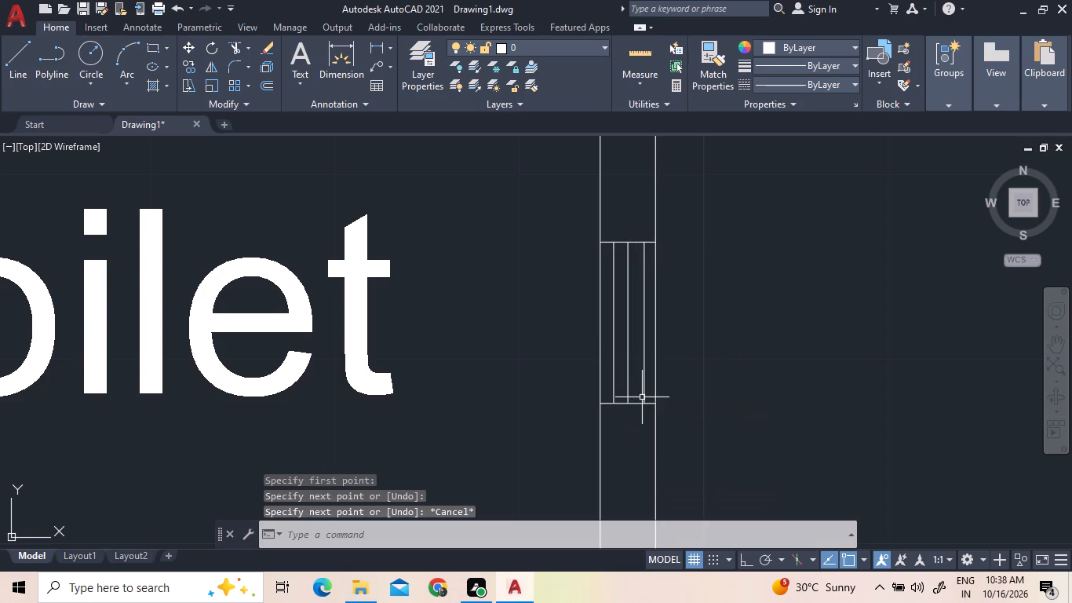
# Draw two short horizontal lines across the outer wall east of the lower Bedroom, one at its top inner corner and one further down, marking a window opening.
pyautogui.scroll(-4, 681, 332)
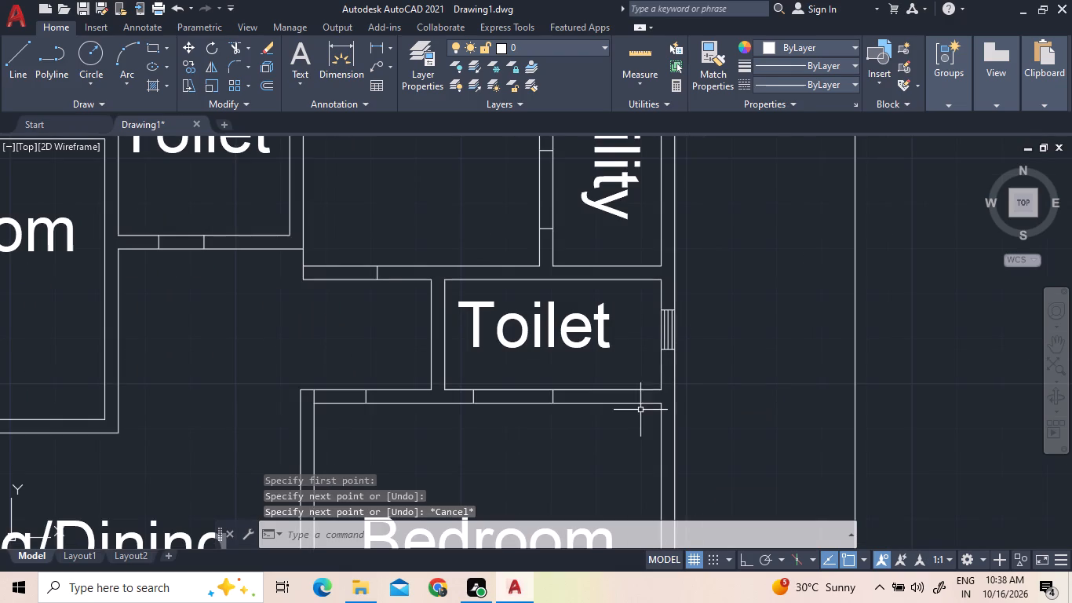
pyautogui.scroll(-4, 623, 426)
pyautogui.scroll(3, 638, 476)
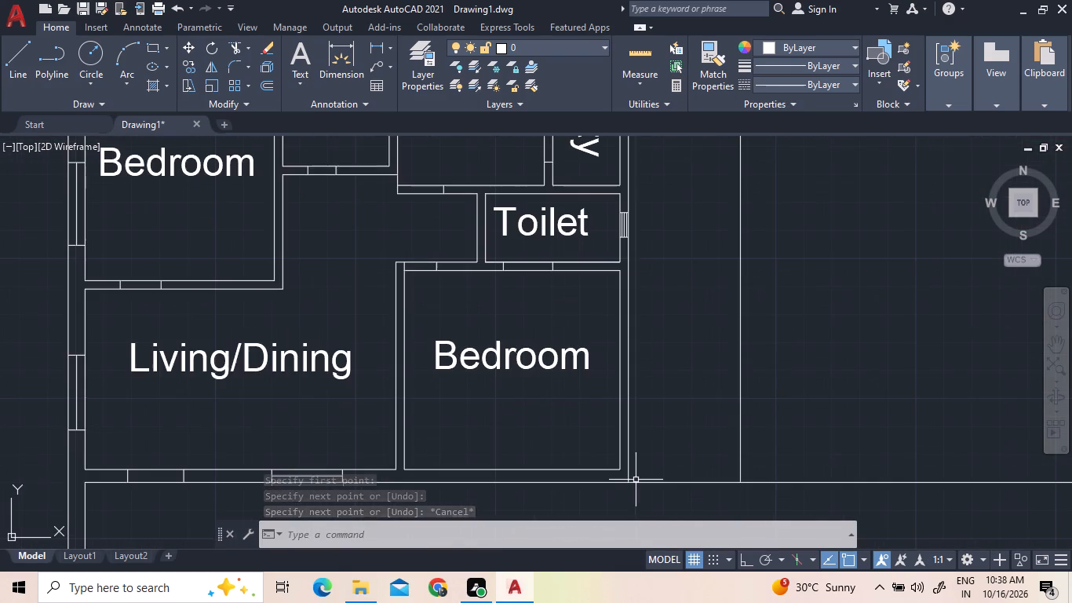
pyautogui.scroll(-1, 655, 451)
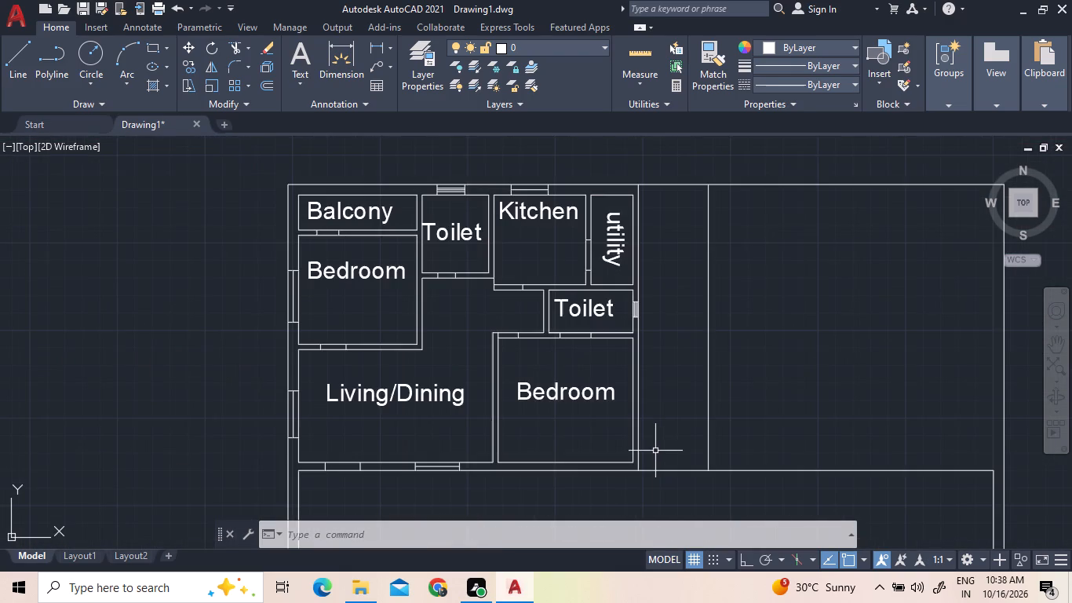
pyautogui.scroll(3, 651, 327)
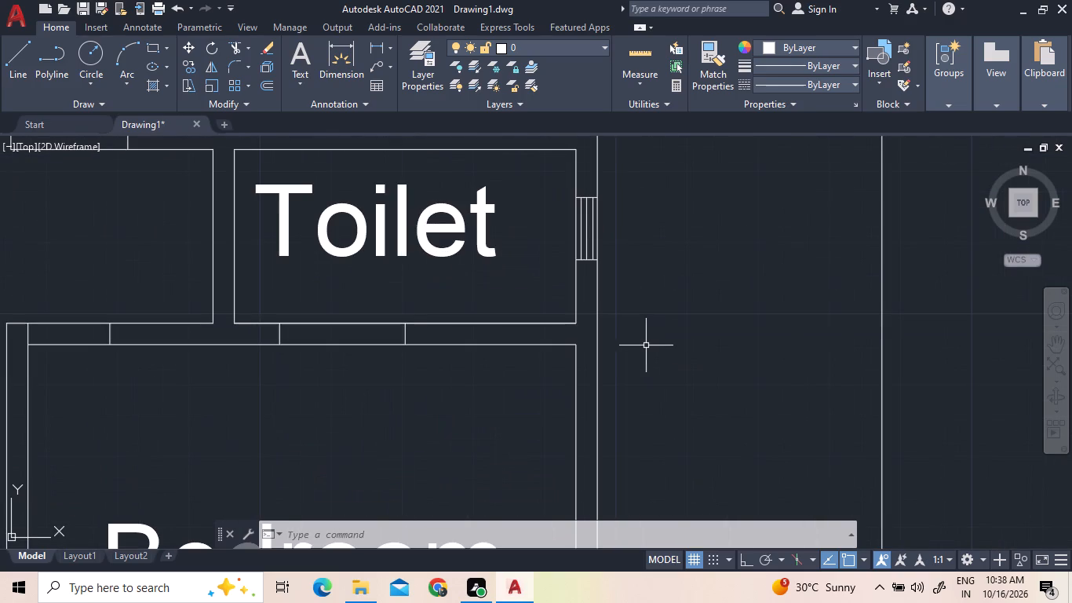
pyautogui.click(22, 56)
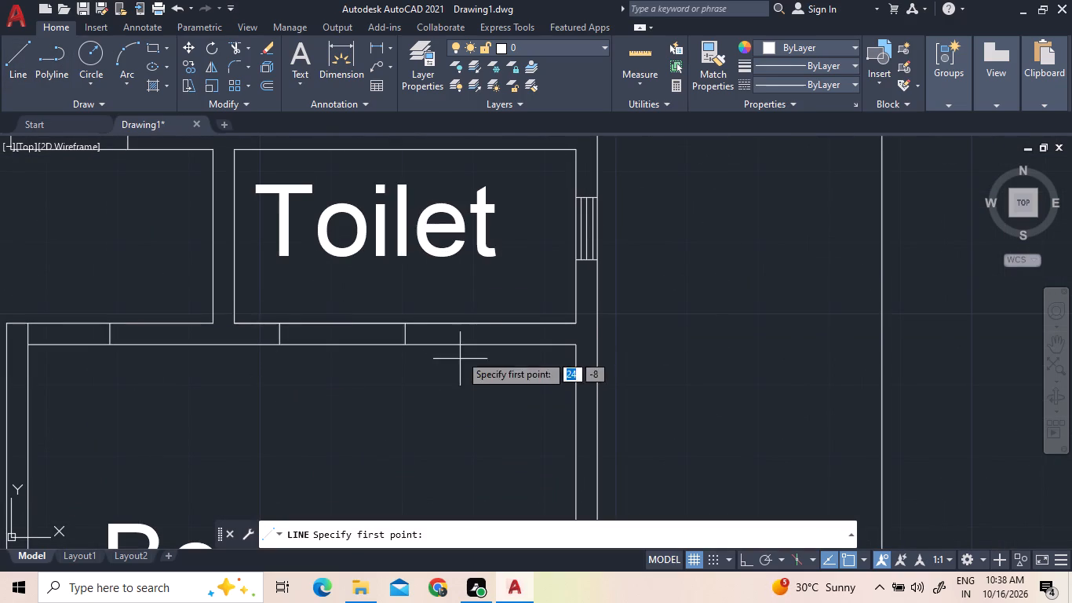
pyautogui.click(573, 345)
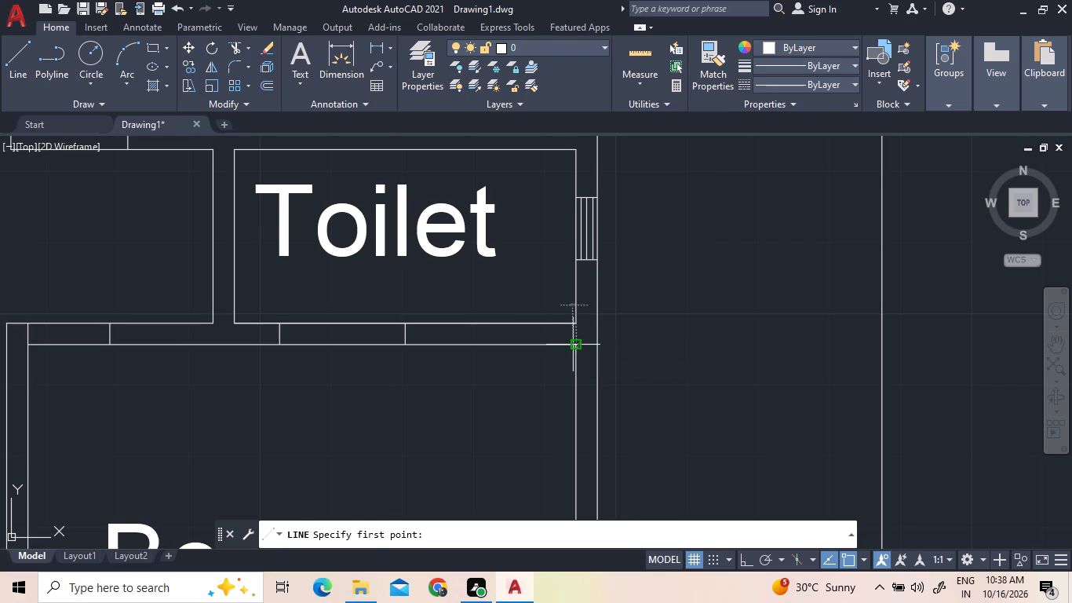
pyautogui.click(600, 345)
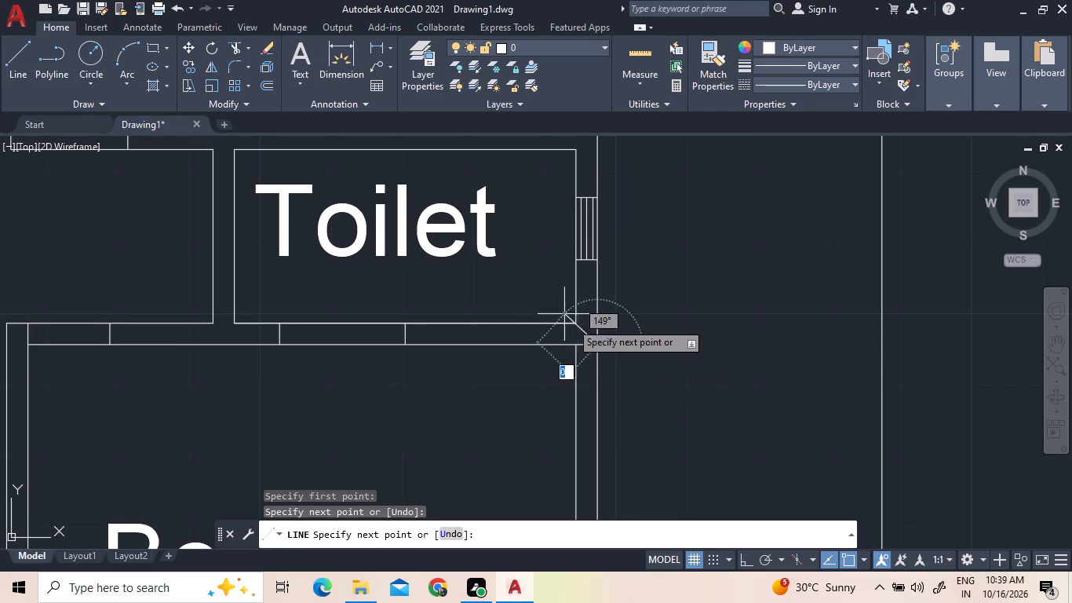
pyautogui.click(16, 74)
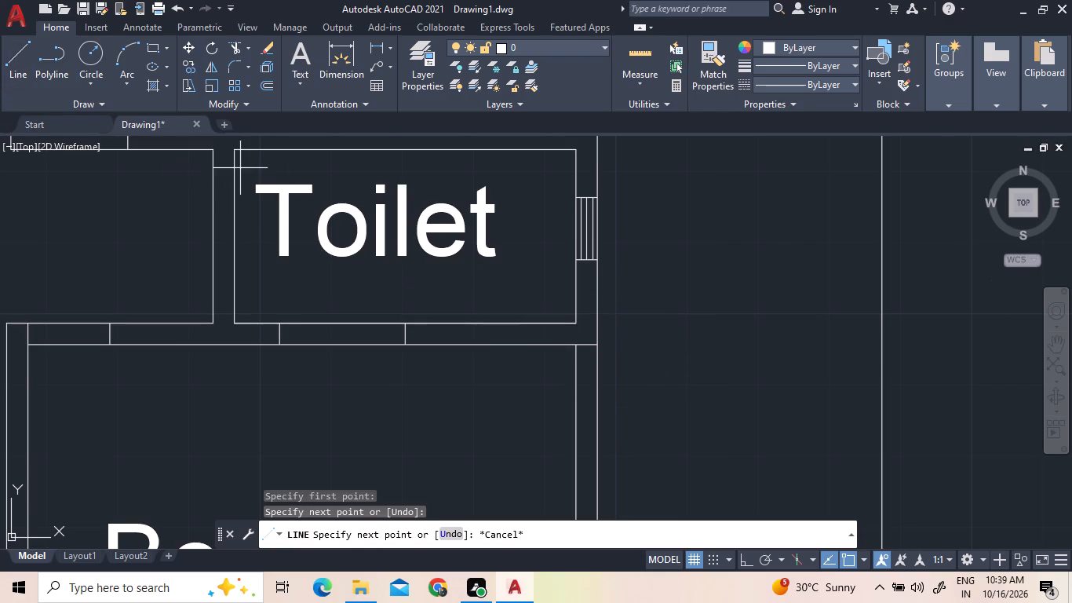
pyautogui.scroll(-3, 574, 269)
pyautogui.scroll(2, 583, 396)
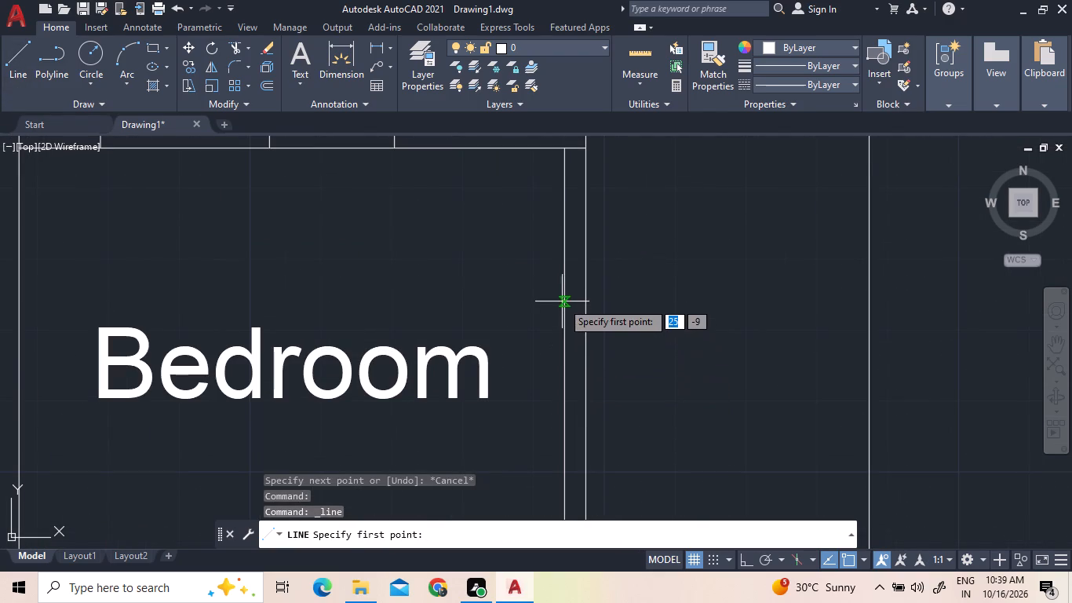
pyautogui.click(565, 342)
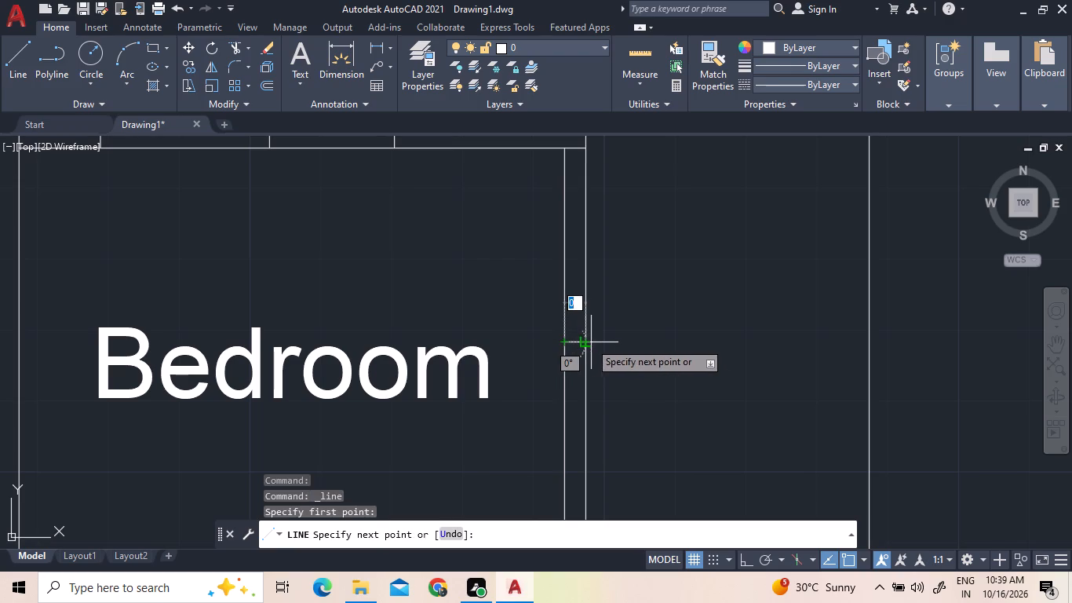
pyautogui.click(580, 342)
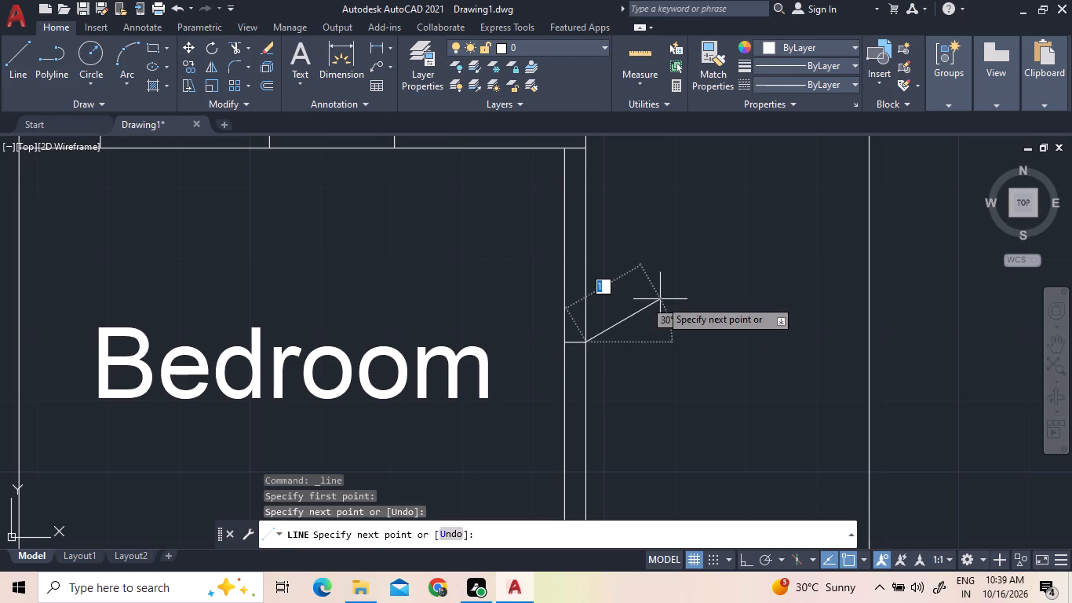
pyautogui.rightClick(618, 270)
pyautogui.click(633, 276)
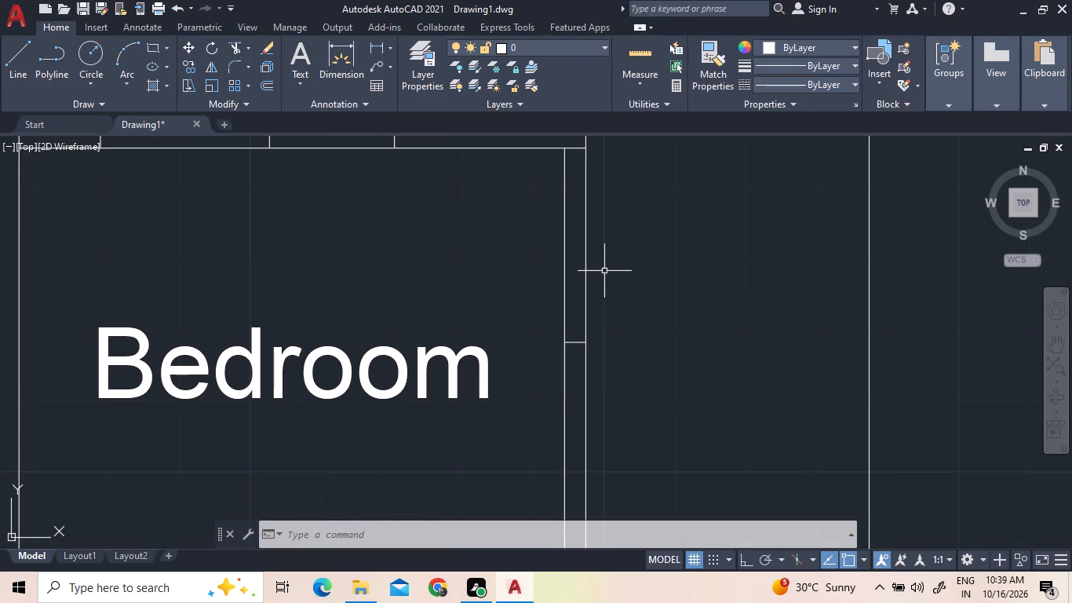
# Draw a vertical line joining the midpoints of the two end lines of the lower Bedroom's outer wall opening.
pyautogui.click(34, 80)
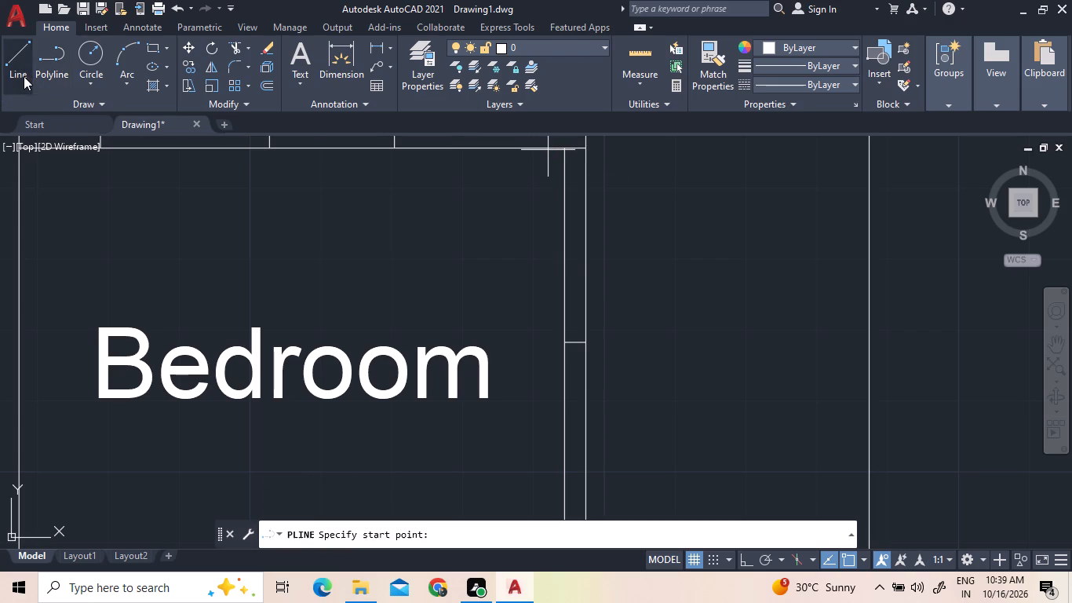
pyautogui.click(24, 76)
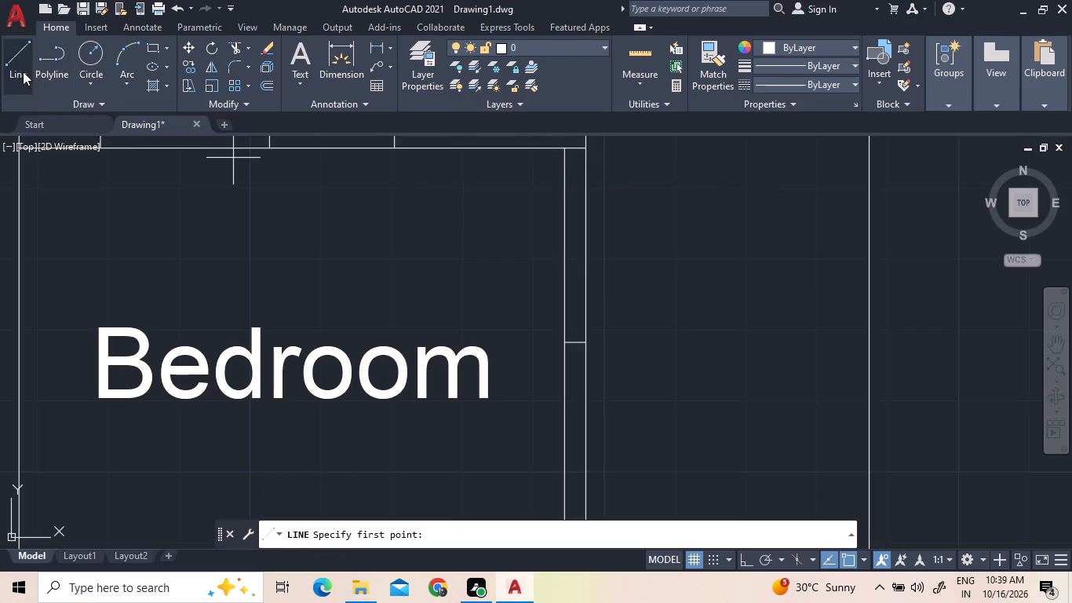
pyautogui.click(23, 71)
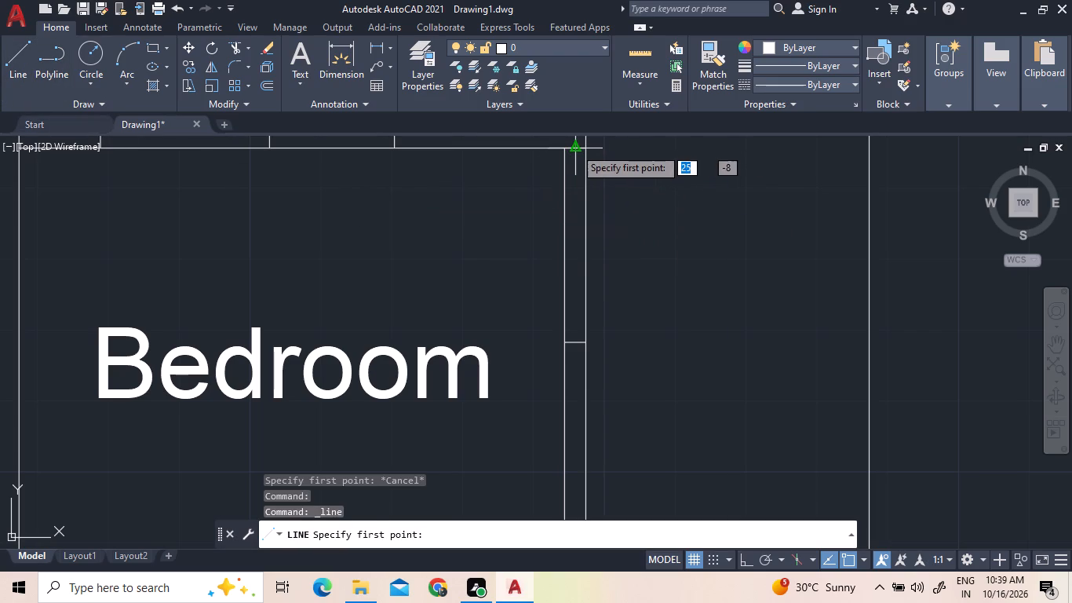
pyautogui.click(574, 148)
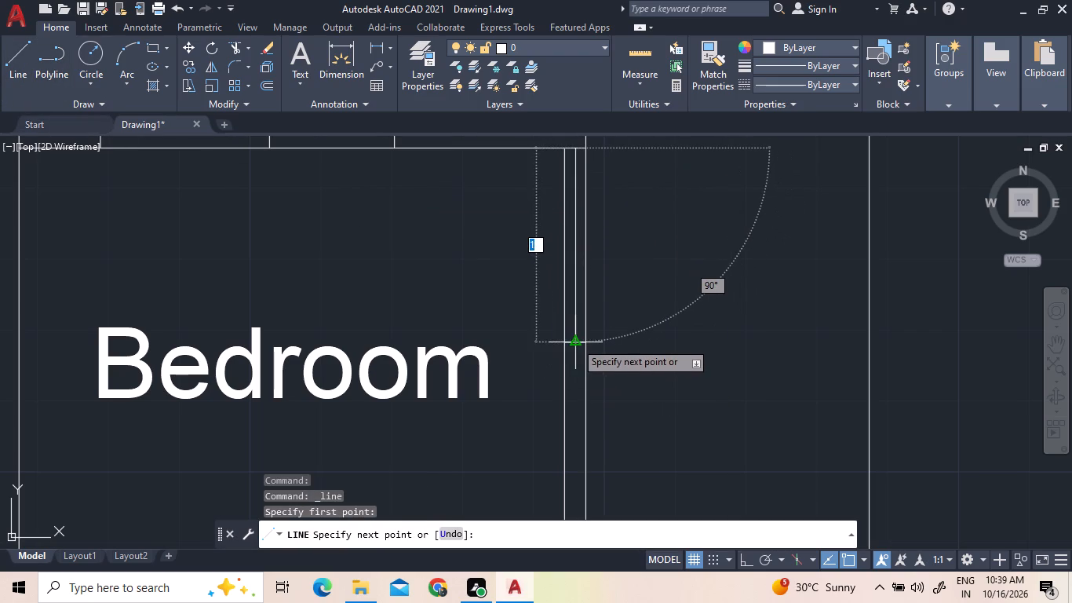
pyautogui.click(575, 342)
pyautogui.rightClick(585, 342)
pyautogui.click(608, 349)
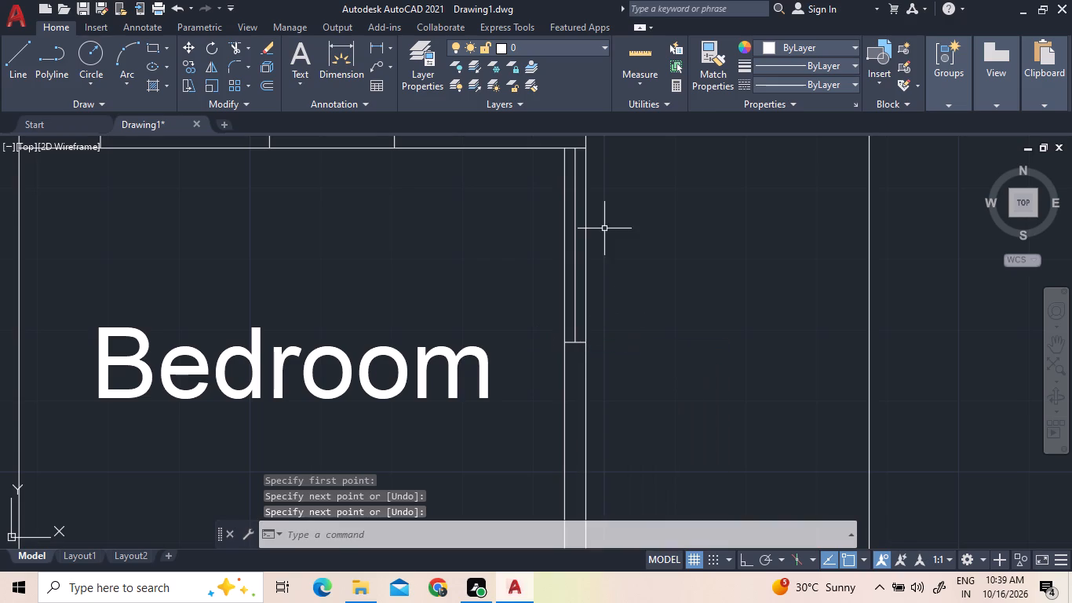
# Extend the lower Bedroom's bottom inner wall line east across the central passage to the far outer boundary, and west across the Living/Dining partition.
pyautogui.scroll(-3, 619, 288)
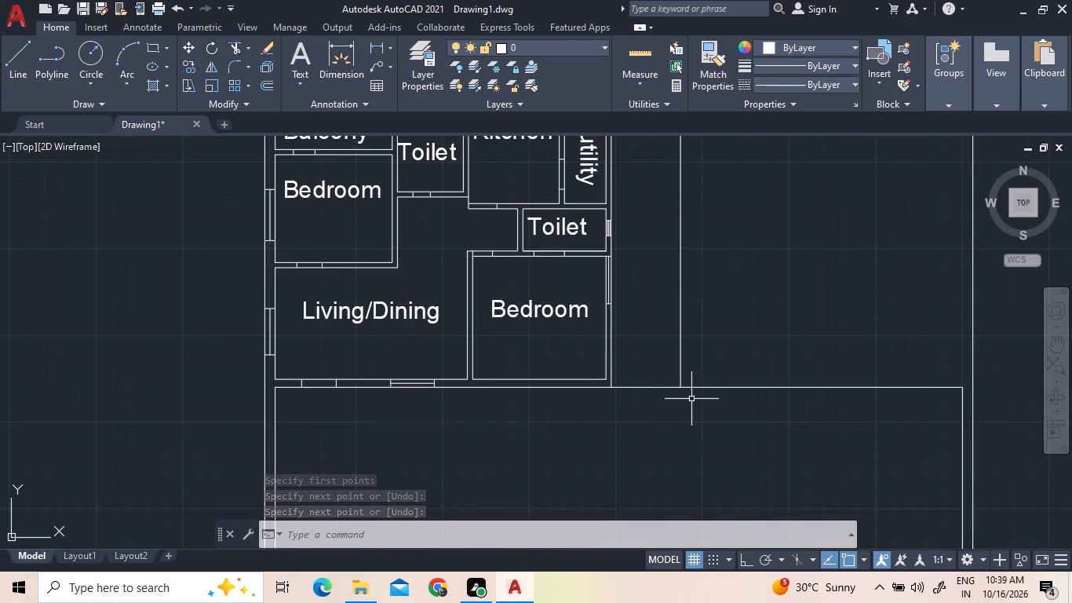
pyautogui.scroll(-1, 694, 400)
pyautogui.scroll(2, 720, 385)
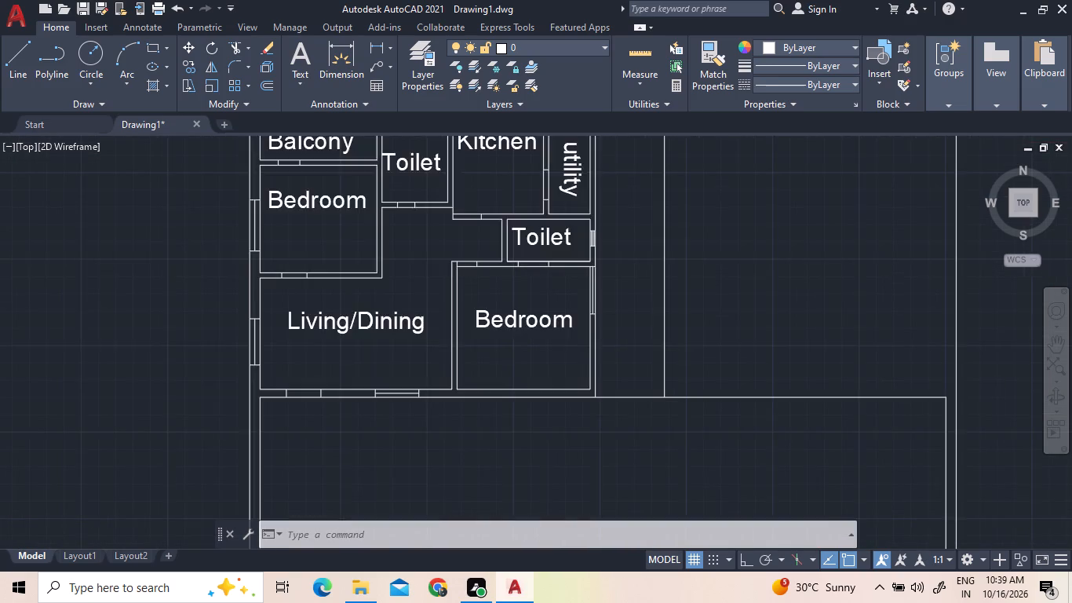
pyautogui.scroll(-2, 550, 375)
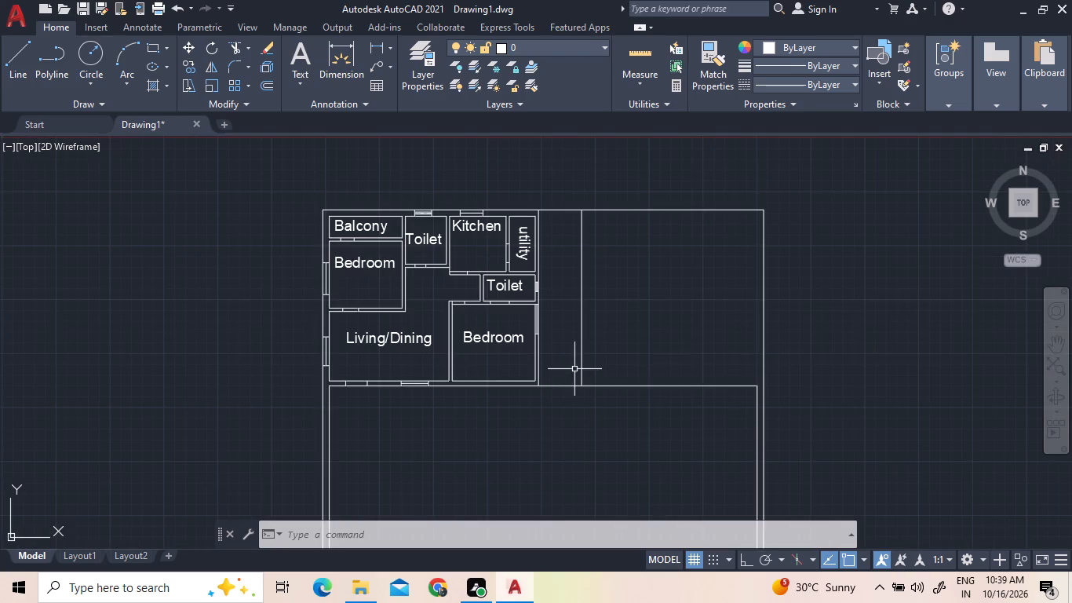
pyautogui.press('Escape')
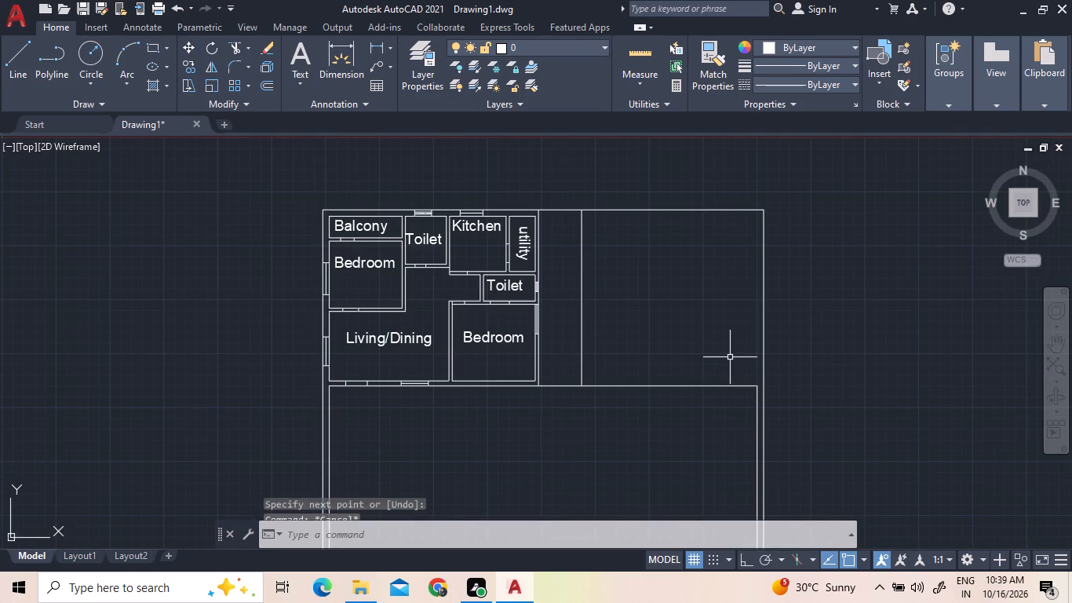
pyautogui.press('Escape')
pyautogui.write('ex')
pyautogui.press('space')
pyautogui.press('space')
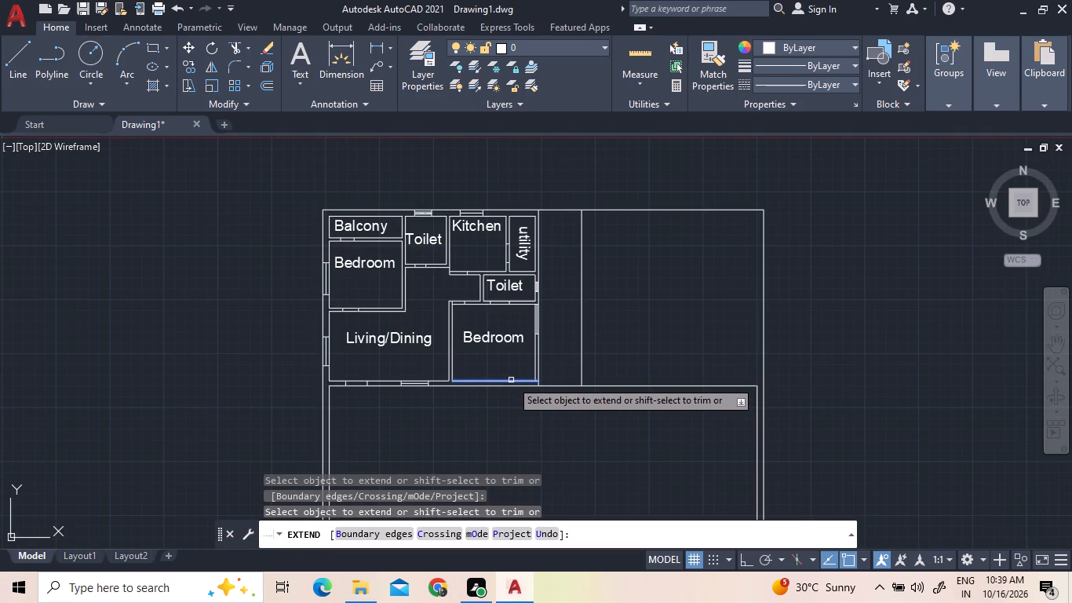
pyautogui.tripleClick(511, 380)
pyautogui.doubleClick(512, 380)
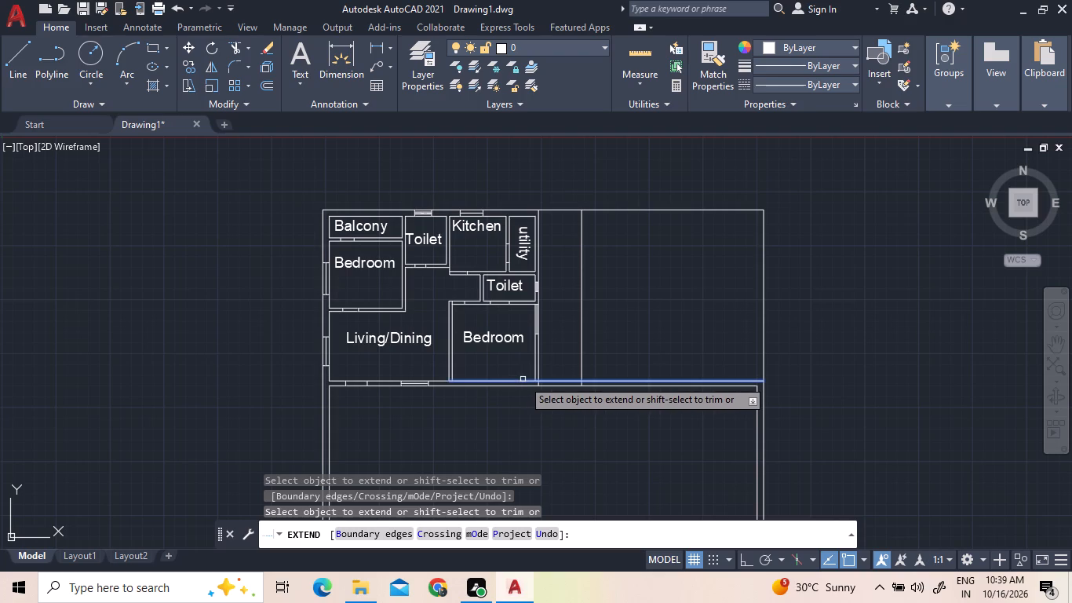
pyautogui.click(523, 379)
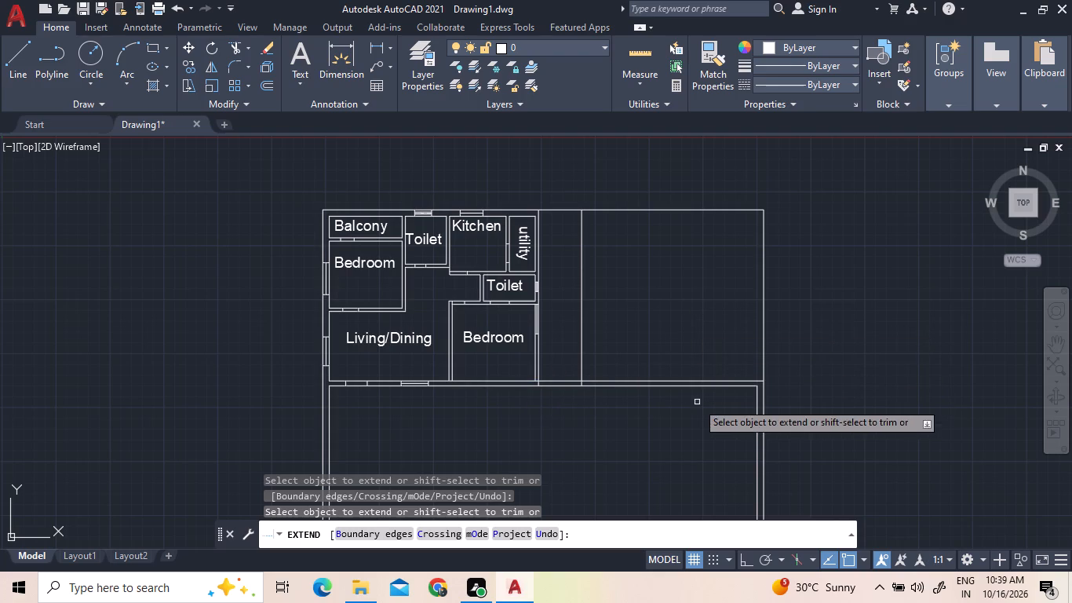
pyautogui.press('Escape')
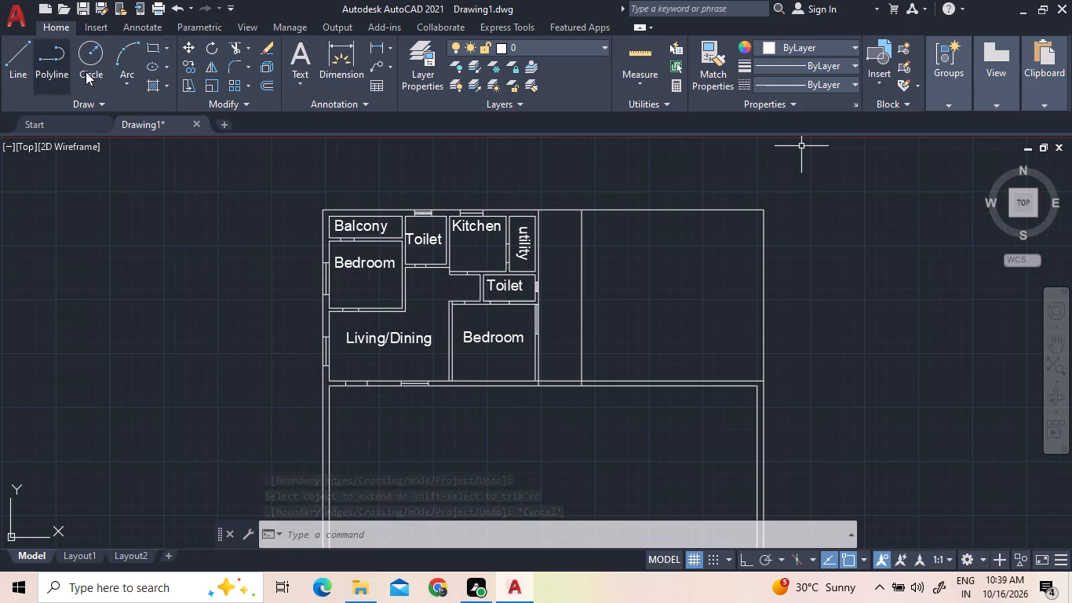
# Offset the wall line along the bottom of the lower Bedroom and central passage 1.5 upward.
pyautogui.click(259, 82)
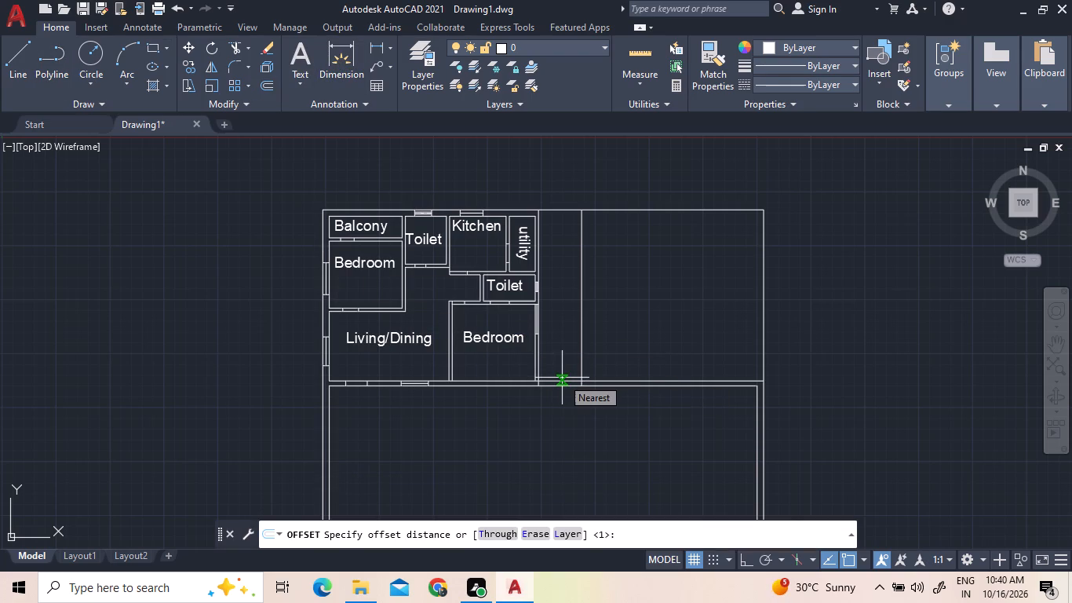
pyautogui.write('1.5')
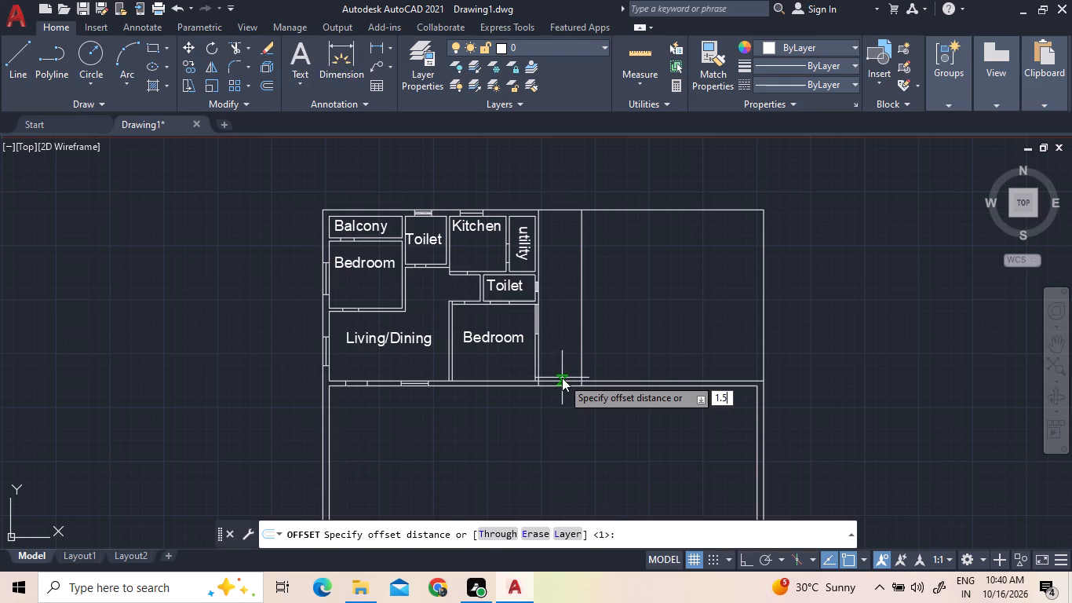
pyautogui.press('Return')
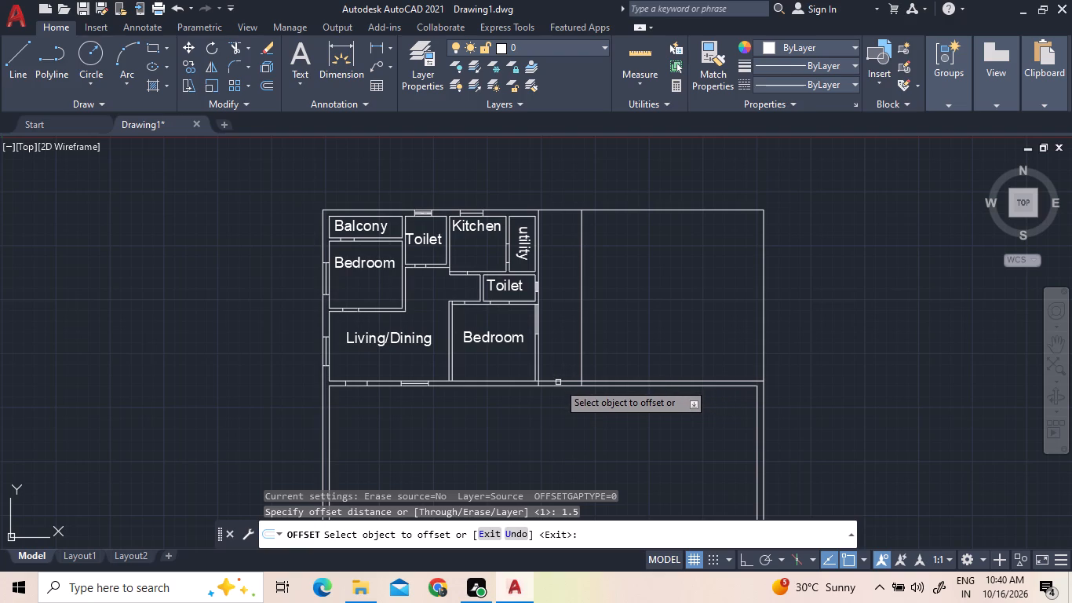
pyautogui.scroll(2, 558, 382)
pyautogui.click(558, 382)
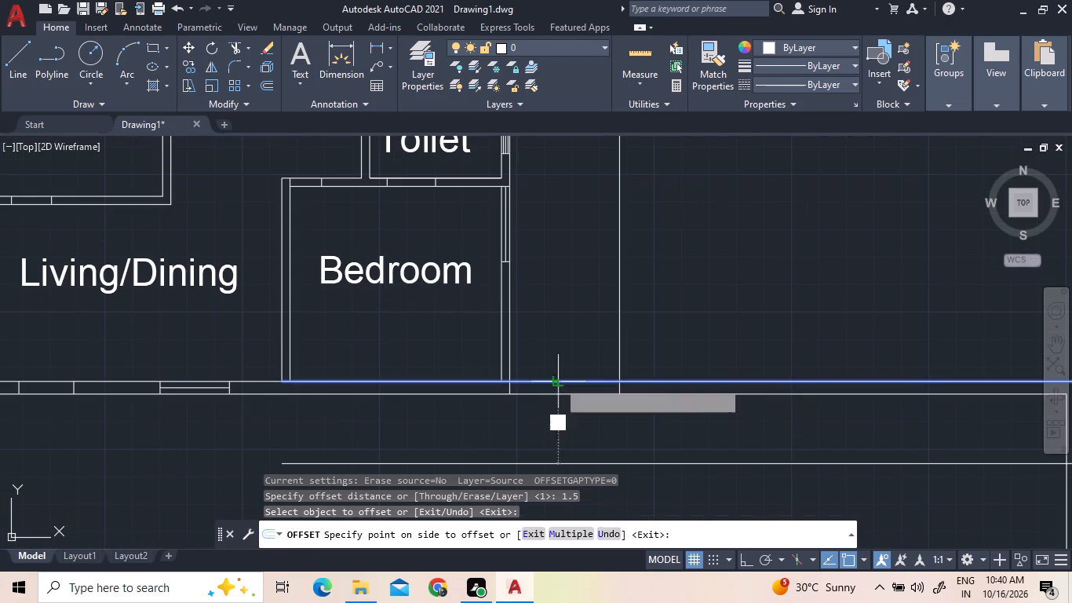
pyautogui.click(560, 305)
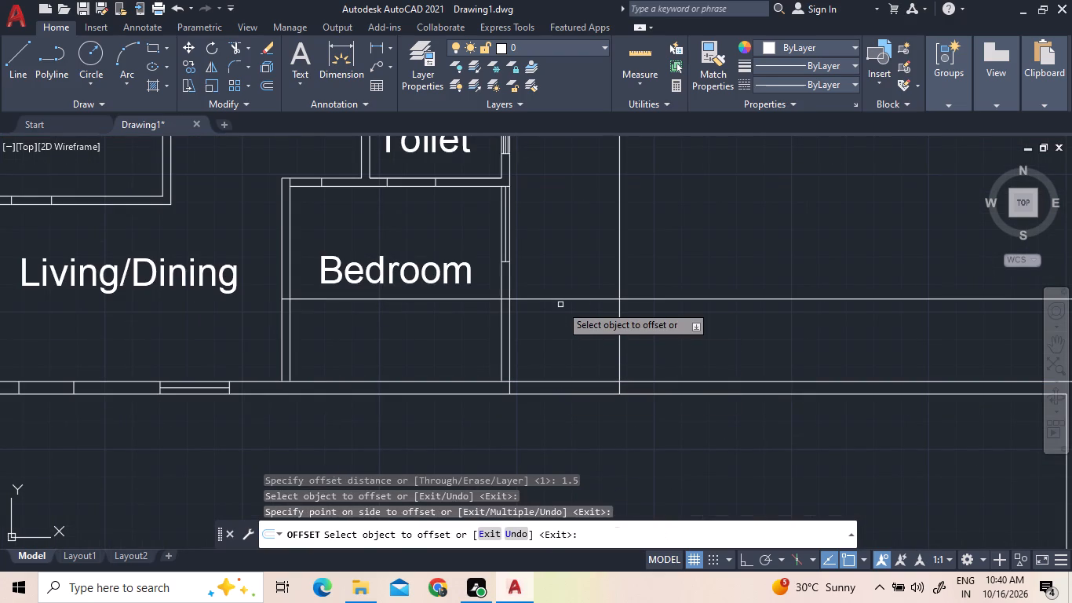
# Offset the new horizontal line crossing the lower Bedroom and central passage 0.3 upward to form a wall.
pyautogui.click(271, 83)
pyautogui.write('0.3')
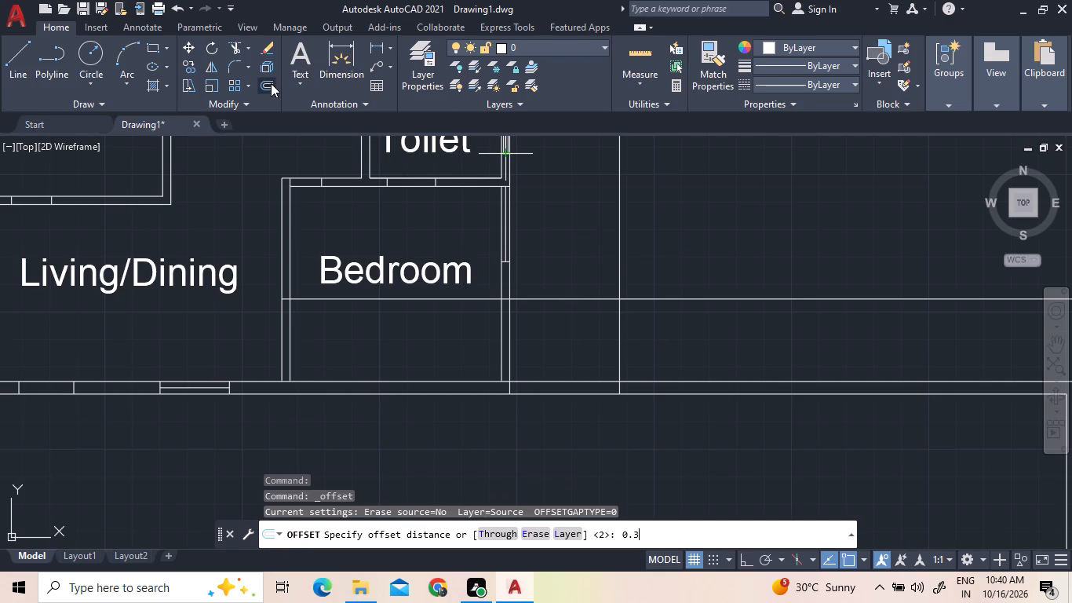
pyautogui.press('Return')
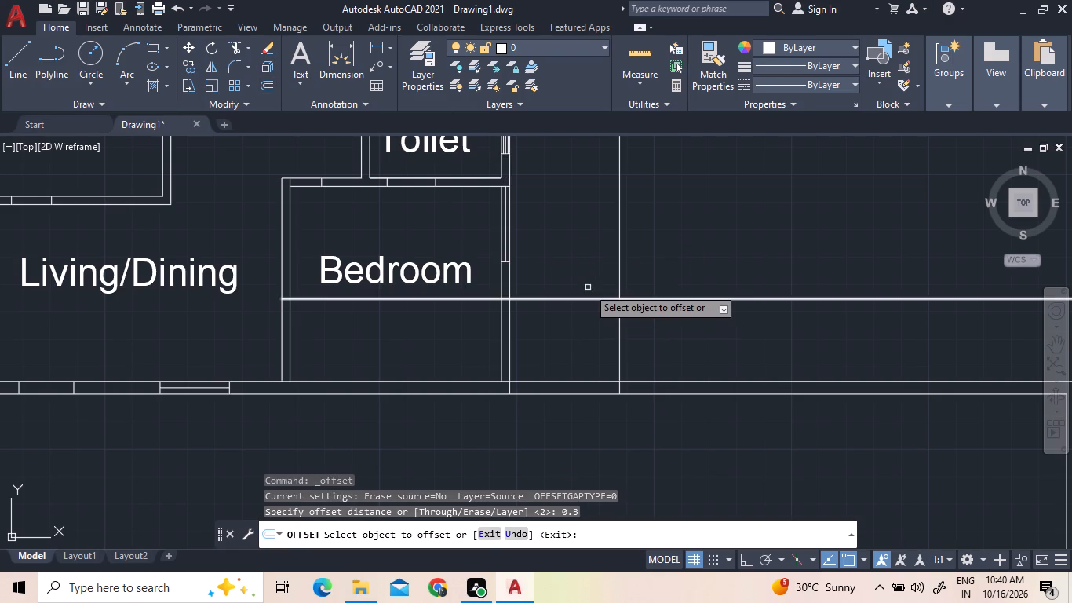
pyautogui.doubleClick(585, 298)
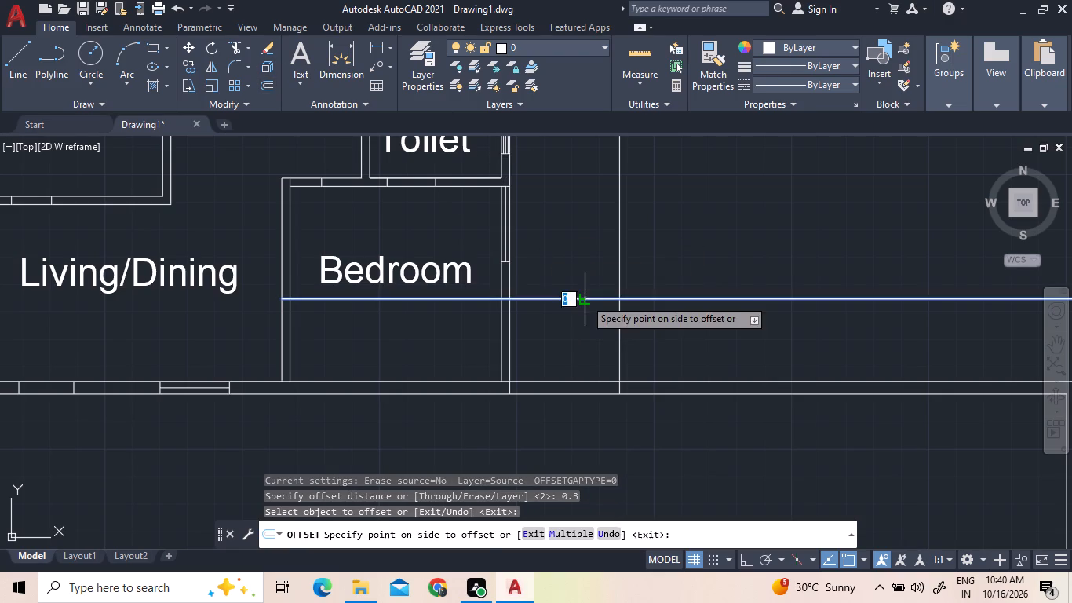
pyautogui.click(581, 283)
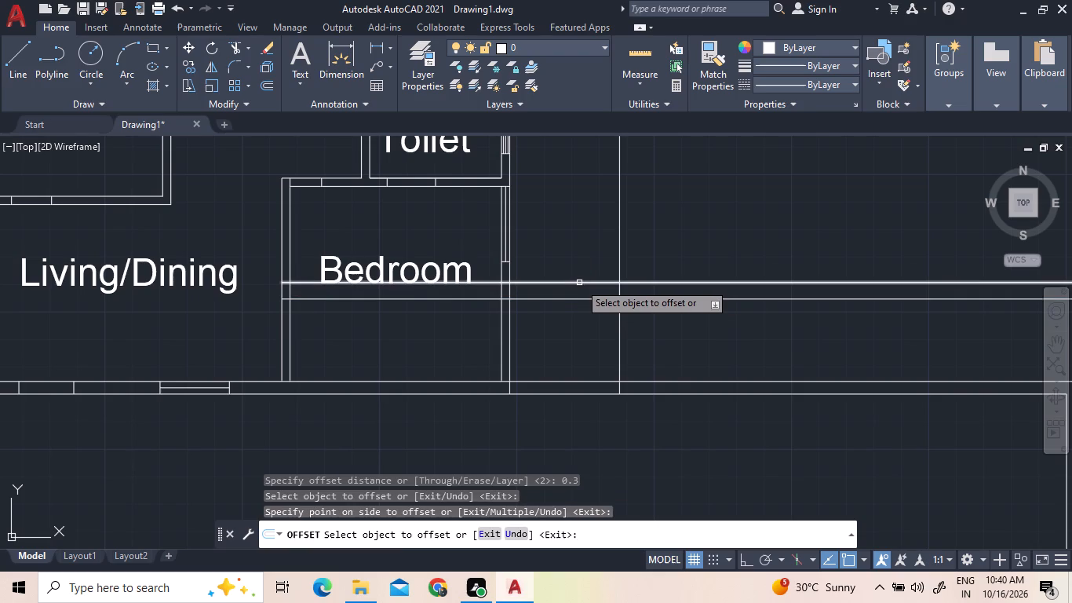
pyautogui.press('Escape')
pyautogui.press('Escape')
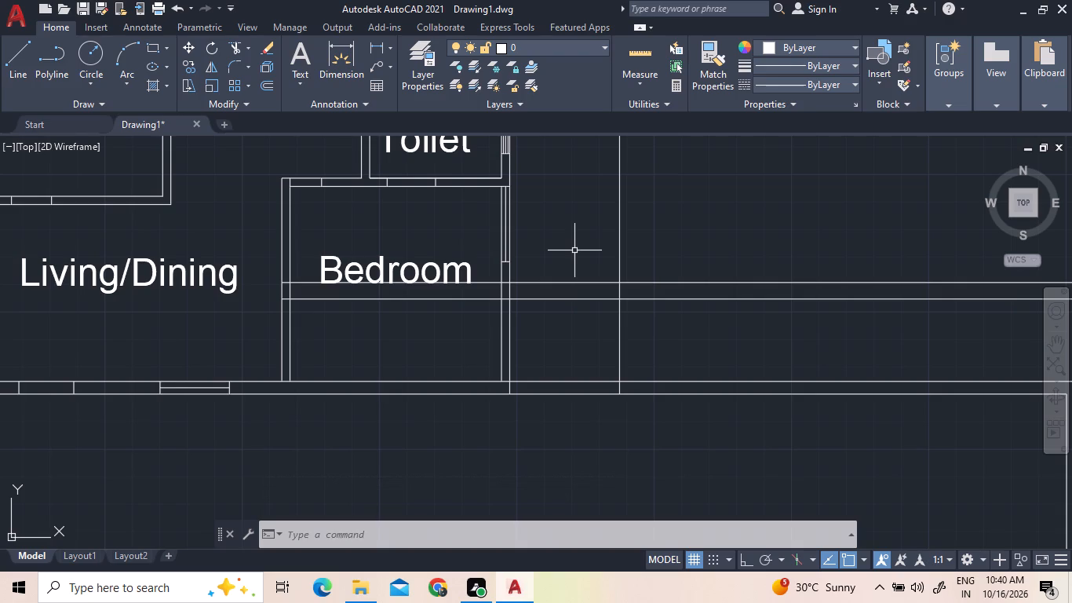
# Trim both new horizontal wall lines on either side of the central passage so they only span its width.
pyautogui.click(234, 44)
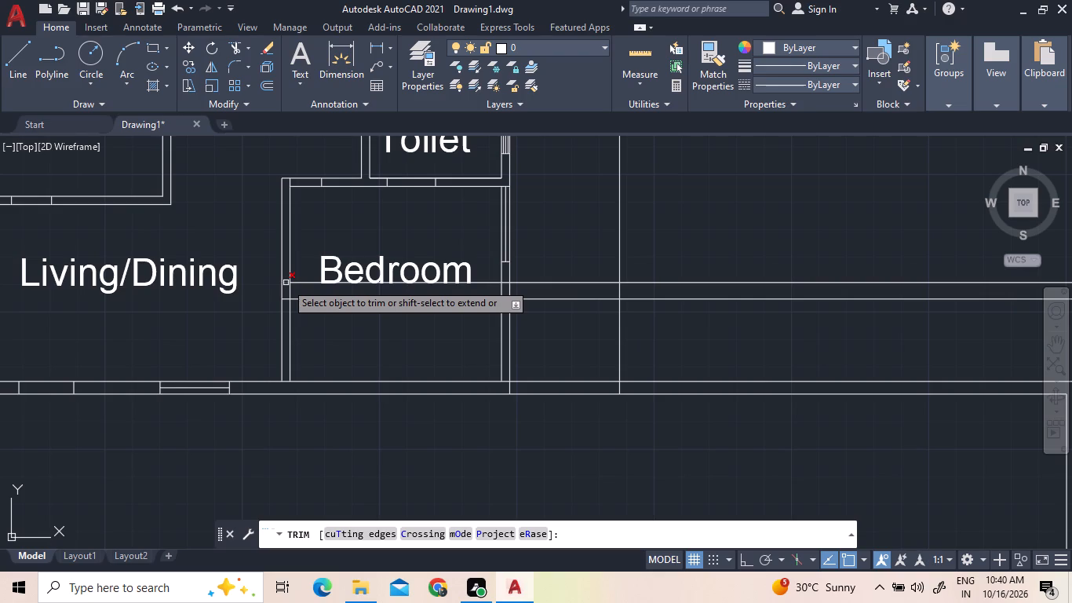
pyautogui.click(286, 283)
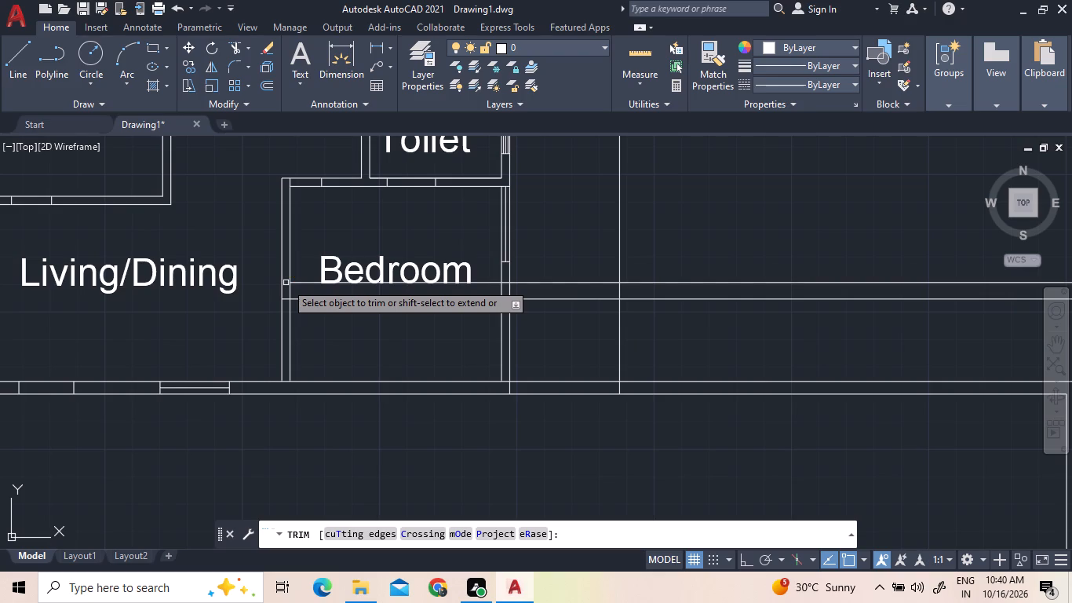
pyautogui.click(284, 300)
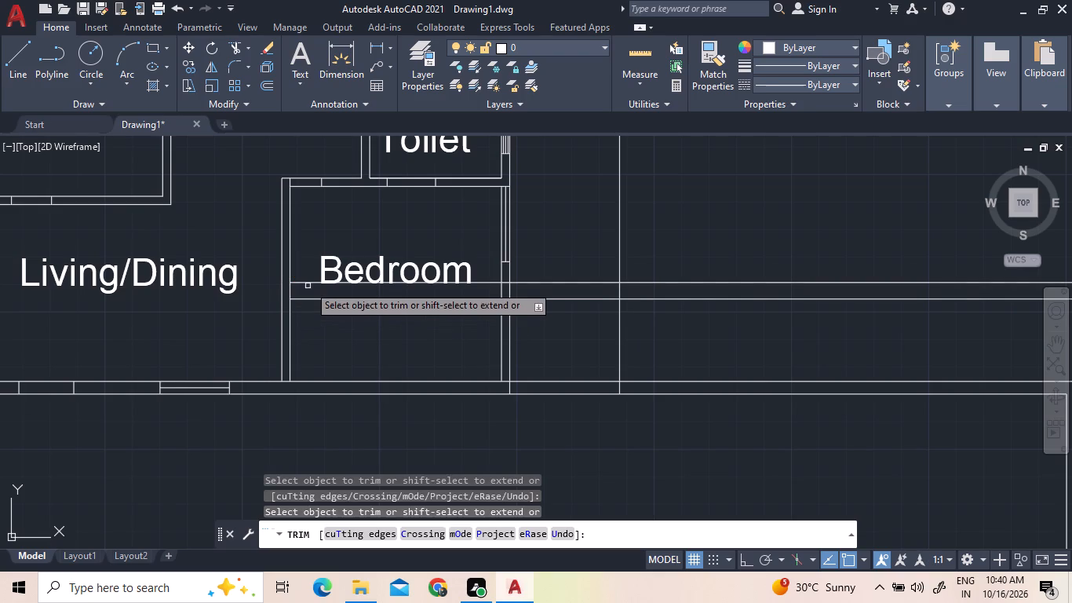
pyautogui.click(314, 281)
pyautogui.click(305, 284)
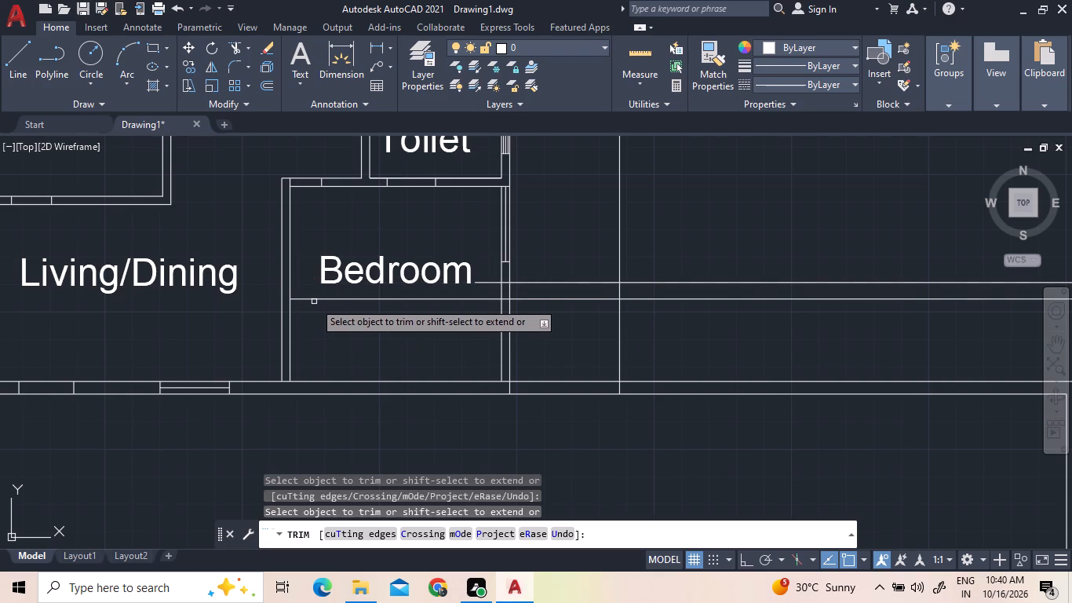
pyautogui.click(315, 298)
pyautogui.click(483, 283)
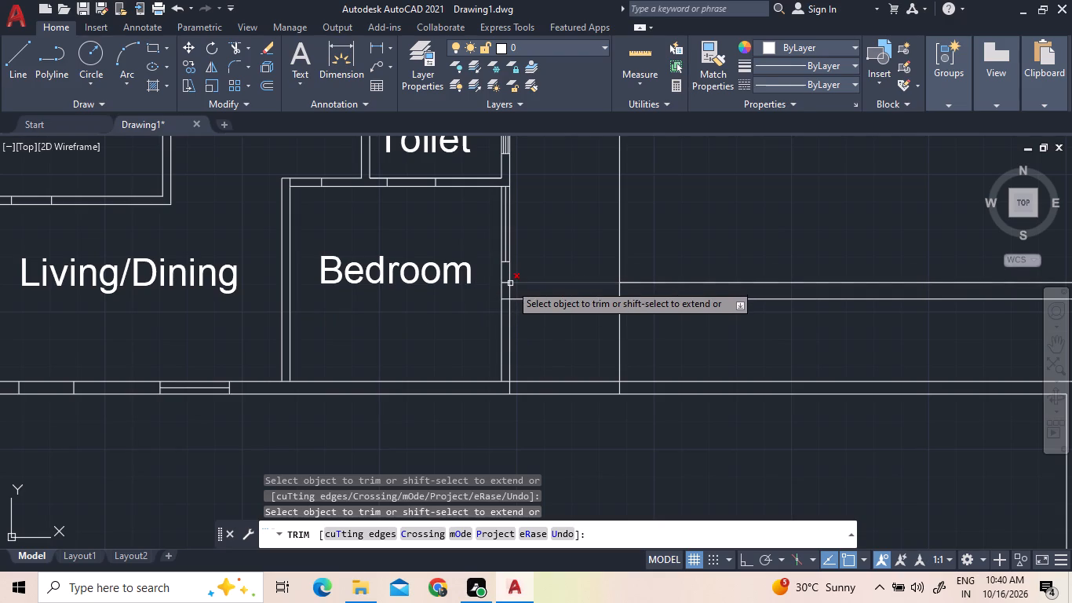
pyautogui.click(506, 282)
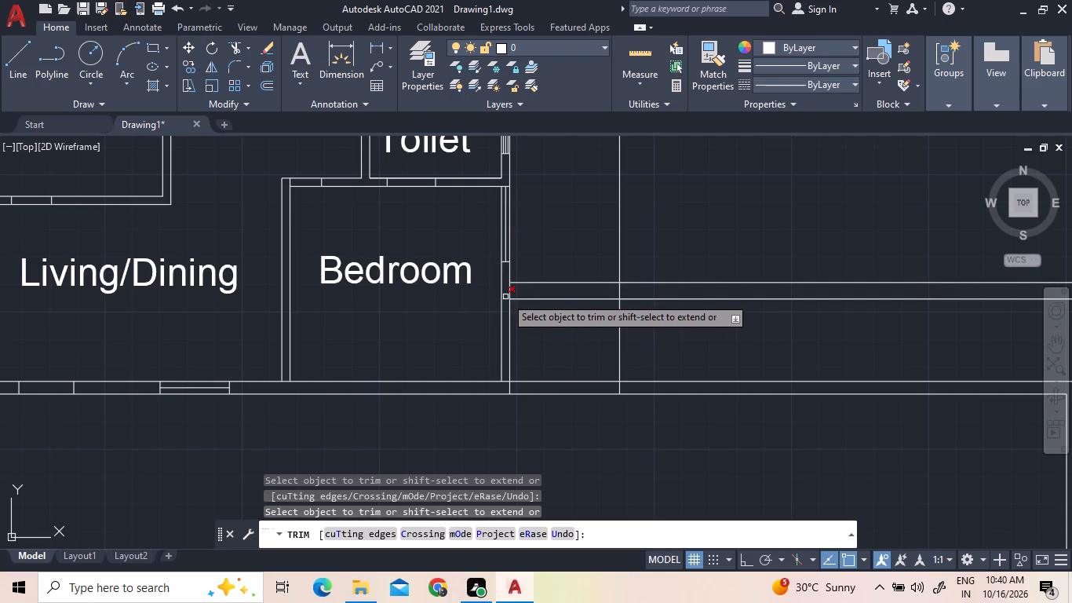
pyautogui.click(505, 297)
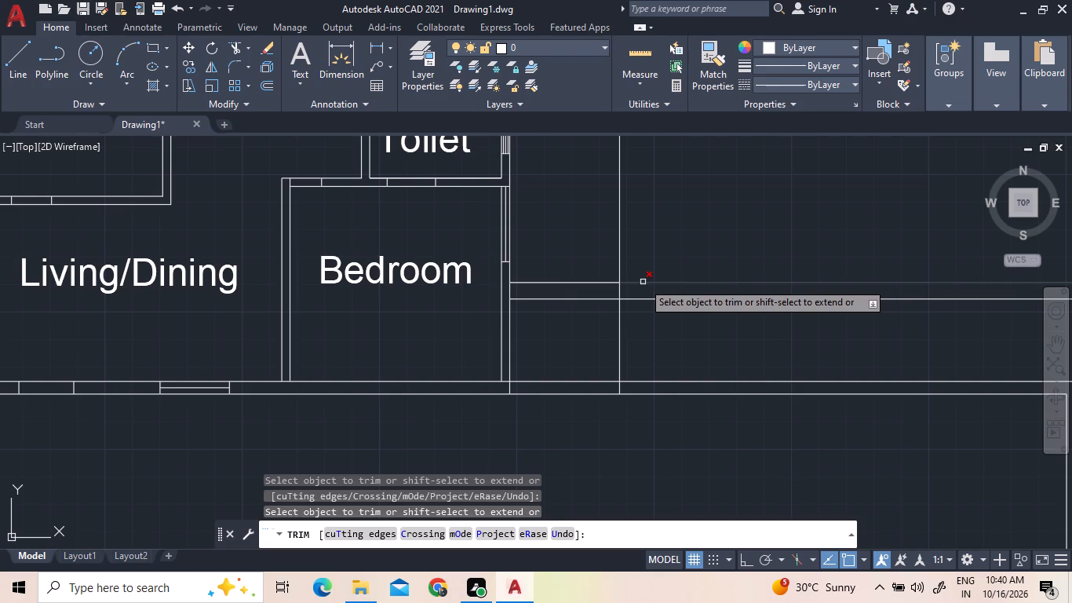
pyautogui.click(643, 282)
pyautogui.click(640, 298)
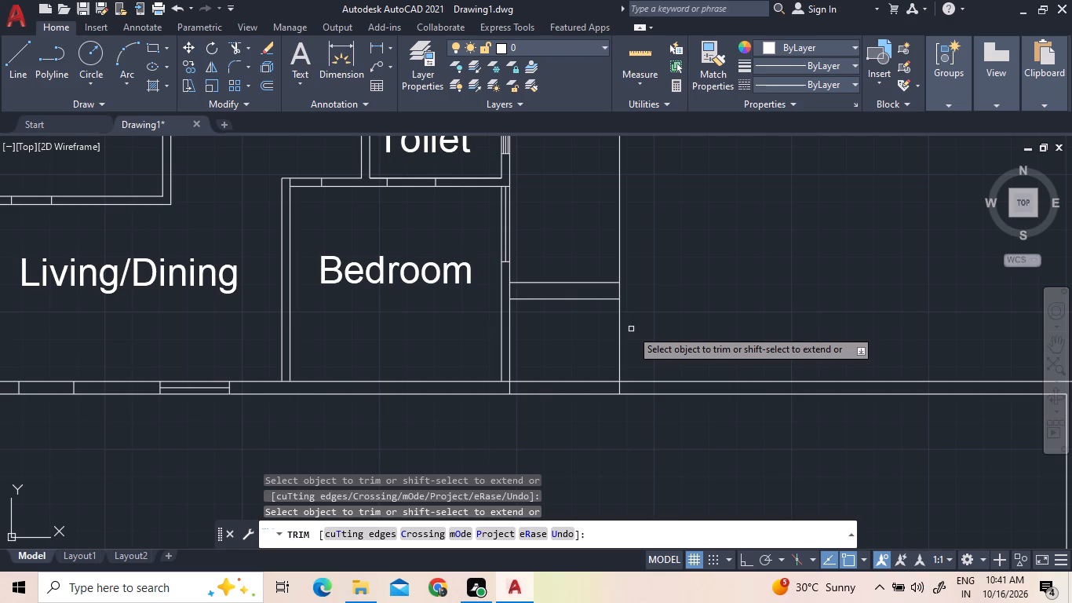
pyautogui.scroll(-1, 625, 316)
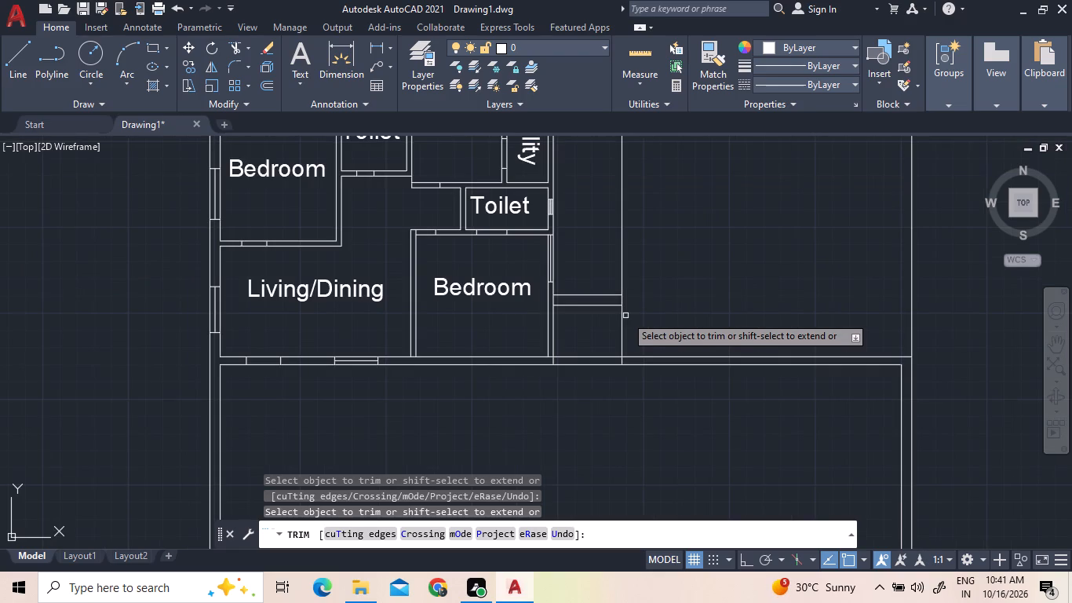
pyautogui.scroll(-1, 676, 326)
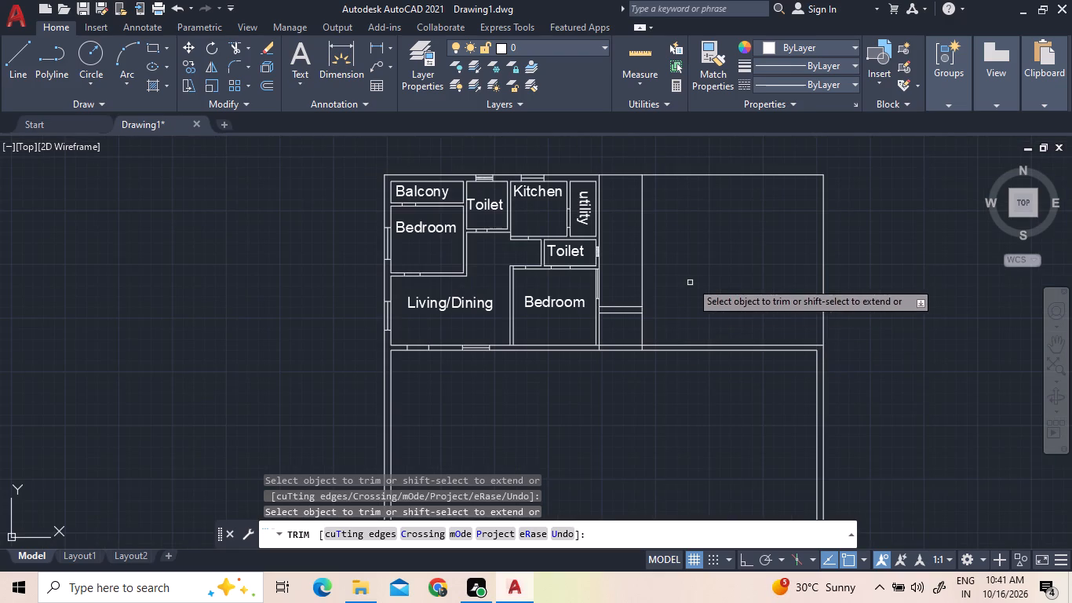
pyautogui.scroll(1, 698, 268)
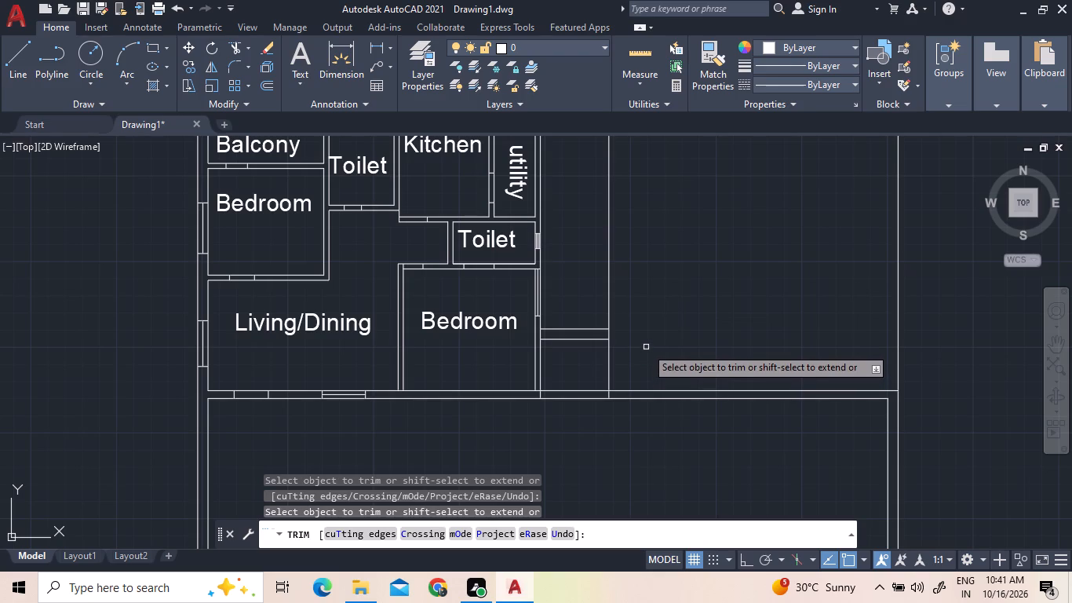
pyautogui.press('Escape')
pyautogui.press('Escape')
pyautogui.press('Escape')
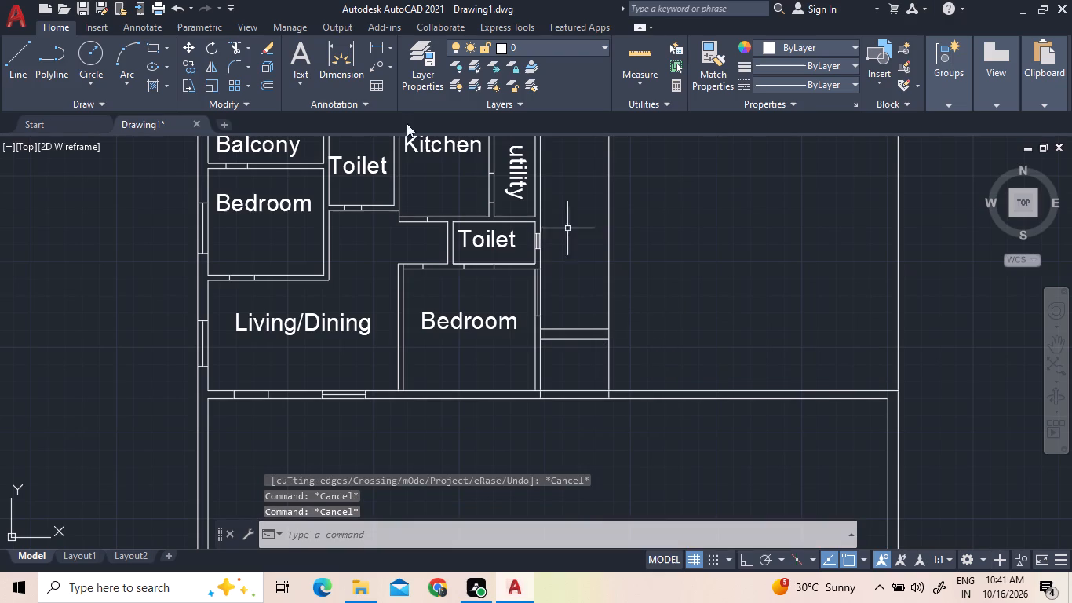
# Offset the central passage's east vertical line 0.3 to the east to give that wall its thickness.
pyautogui.click(269, 84)
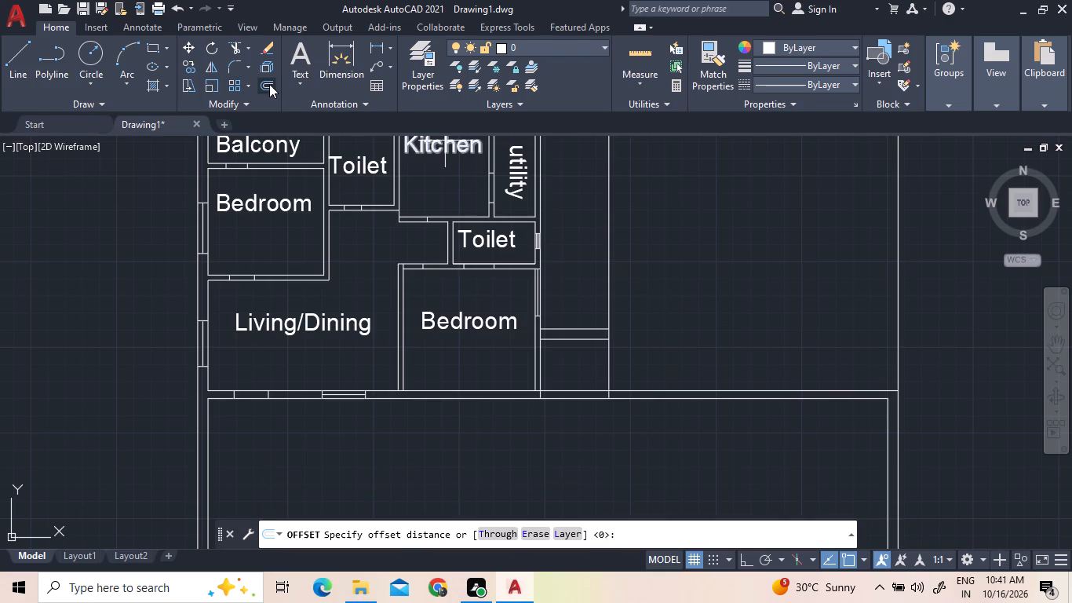
pyautogui.write('0.3')
pyautogui.press('Return')
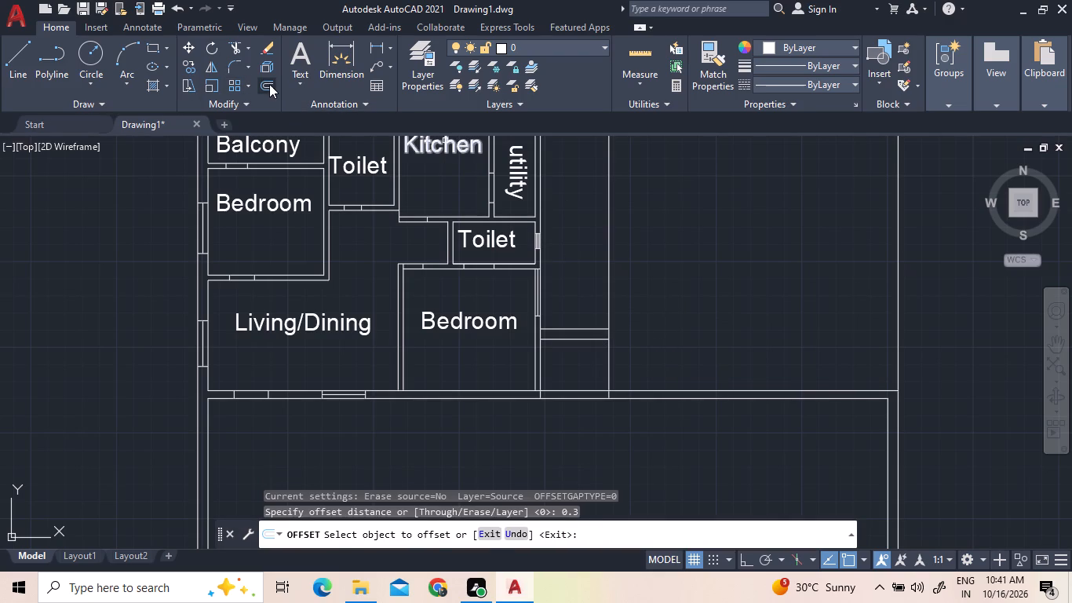
pyautogui.click(609, 240)
pyautogui.click(633, 239)
pyautogui.rightClick(633, 239)
pyautogui.click(656, 253)
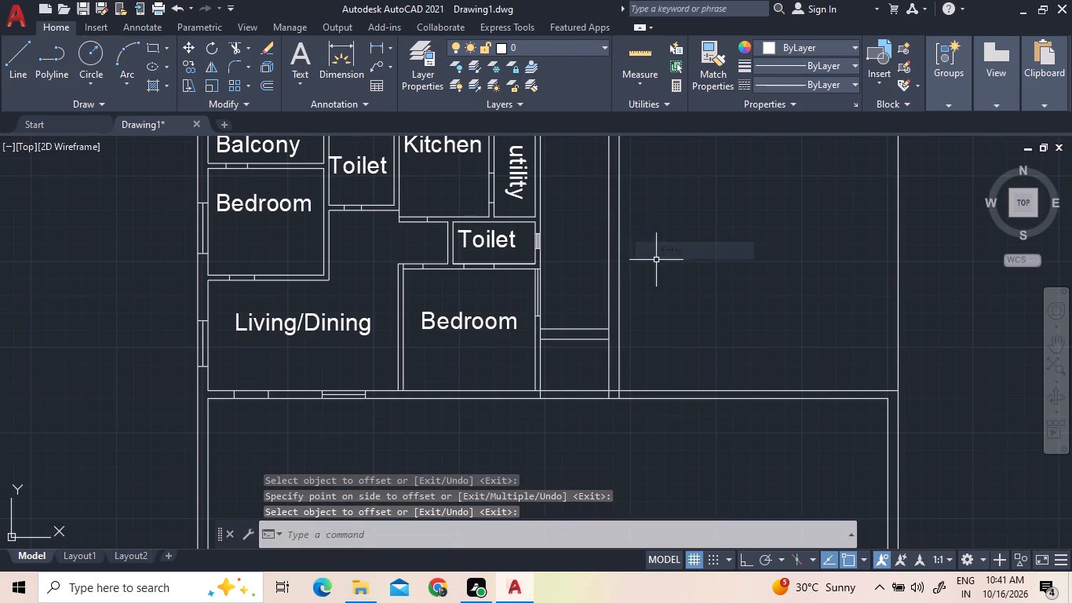
# Add the multiline text label Lift in the compartment at the south end of the central passage.
pyautogui.scroll(-2, 656, 265)
pyautogui.scroll(3, 655, 227)
pyautogui.scroll(-3, 655, 227)
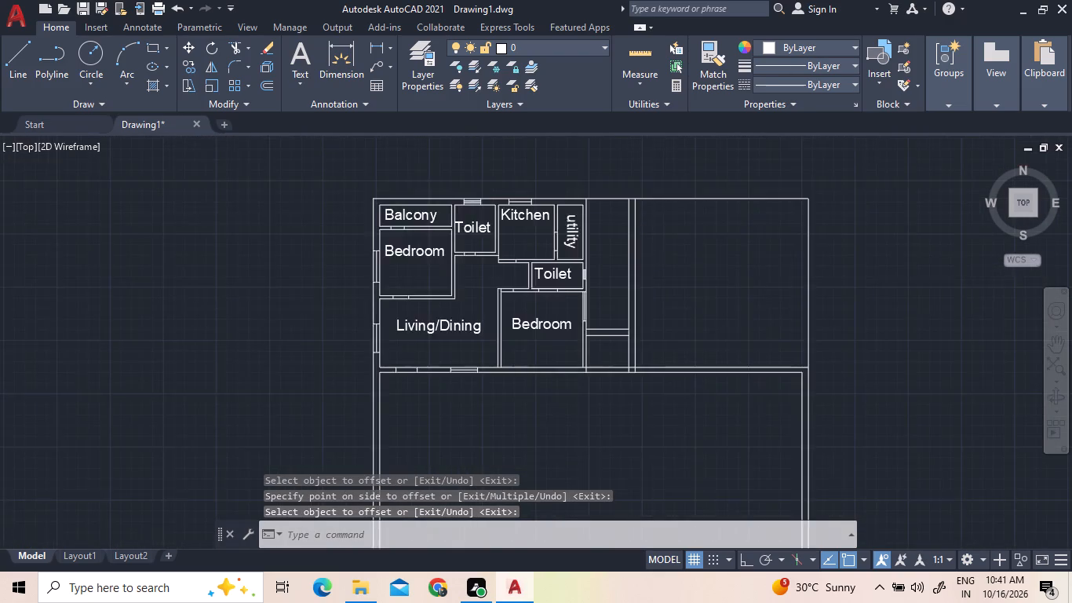
pyautogui.scroll(2, 748, 200)
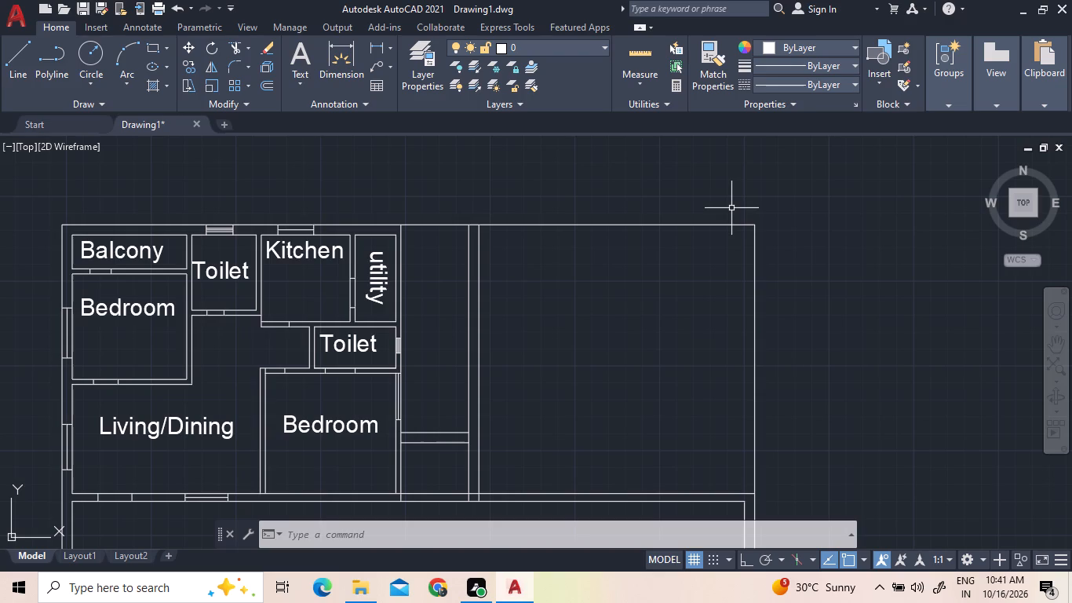
pyautogui.scroll(-2, 717, 250)
pyautogui.scroll(3, 750, 294)
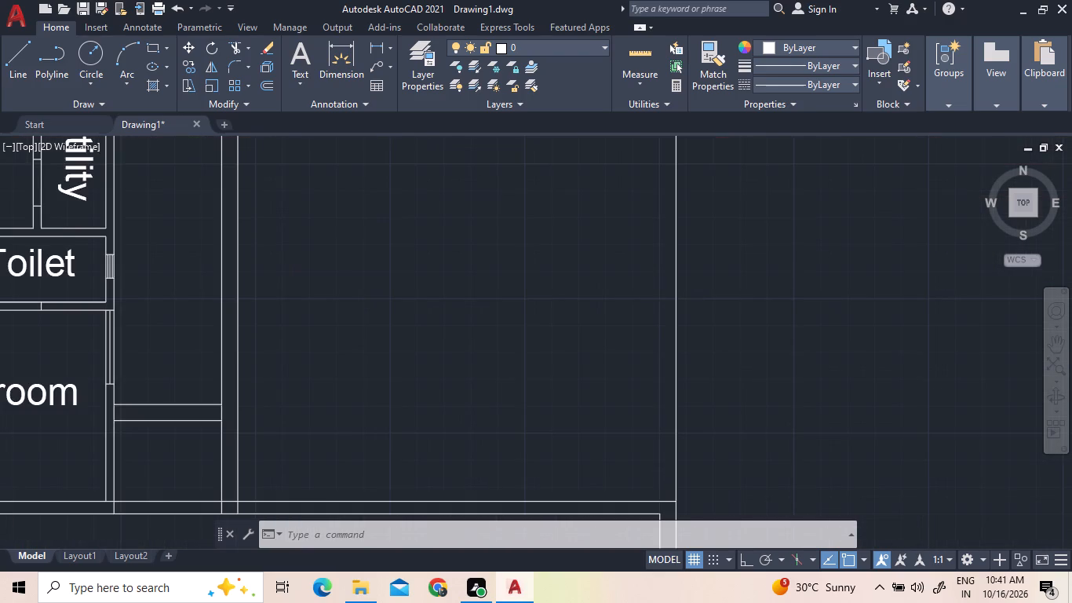
pyautogui.scroll(-2, 567, 275)
pyautogui.scroll(2, 397, 347)
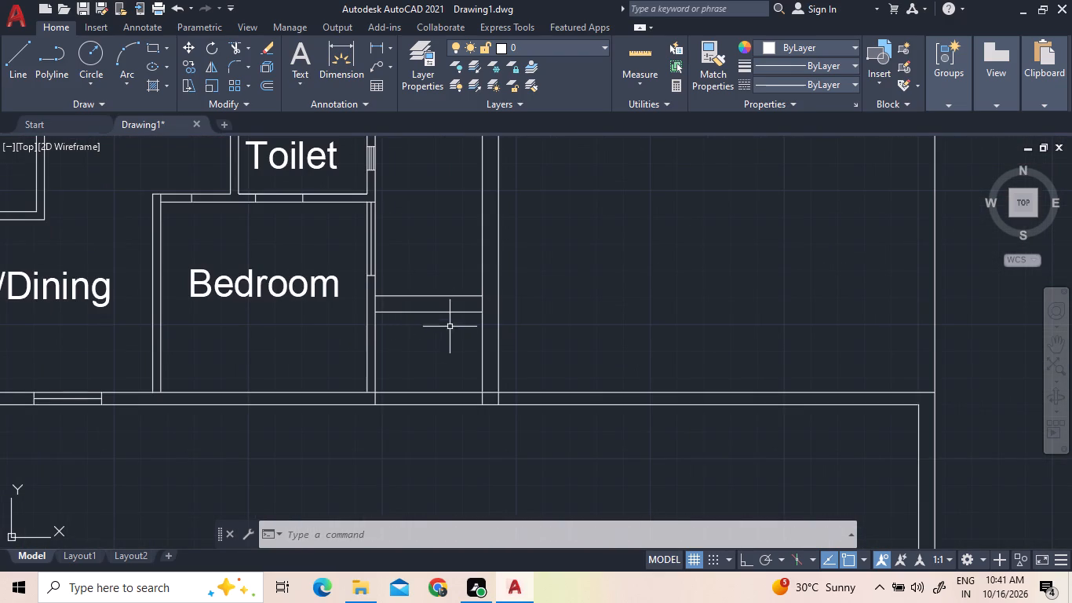
pyautogui.click(297, 45)
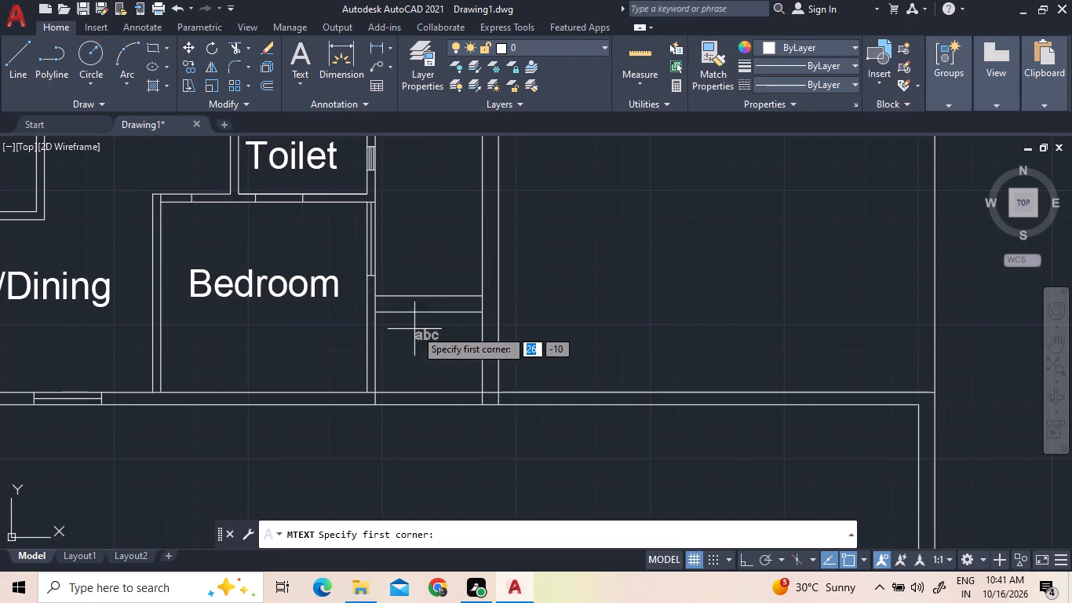
pyautogui.click(392, 326)
pyautogui.click(428, 345)
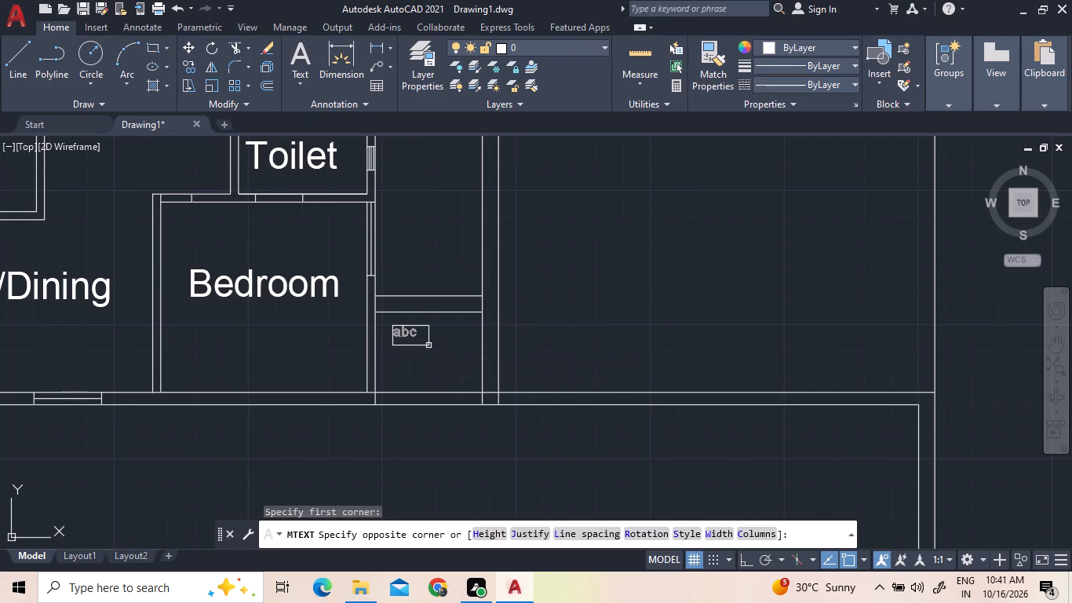
pyautogui.write('lift')
pyautogui.press('BackSpace')
pyautogui.press('BackSpace')
pyautogui.press('BackSpace')
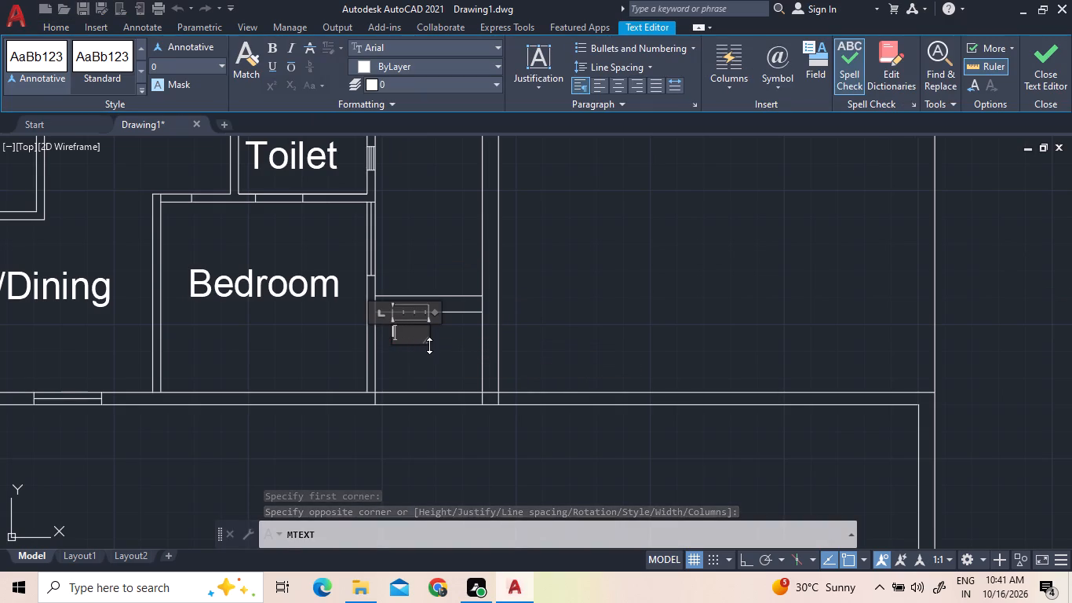
pyautogui.press('BackSpace')
pyautogui.press('l')
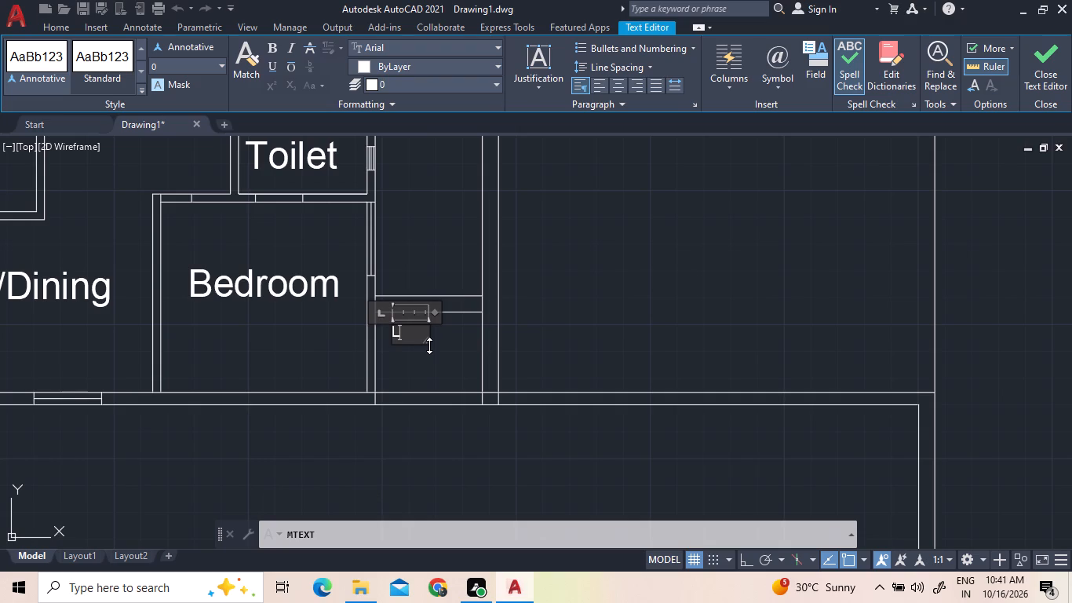
pyautogui.write('ift')
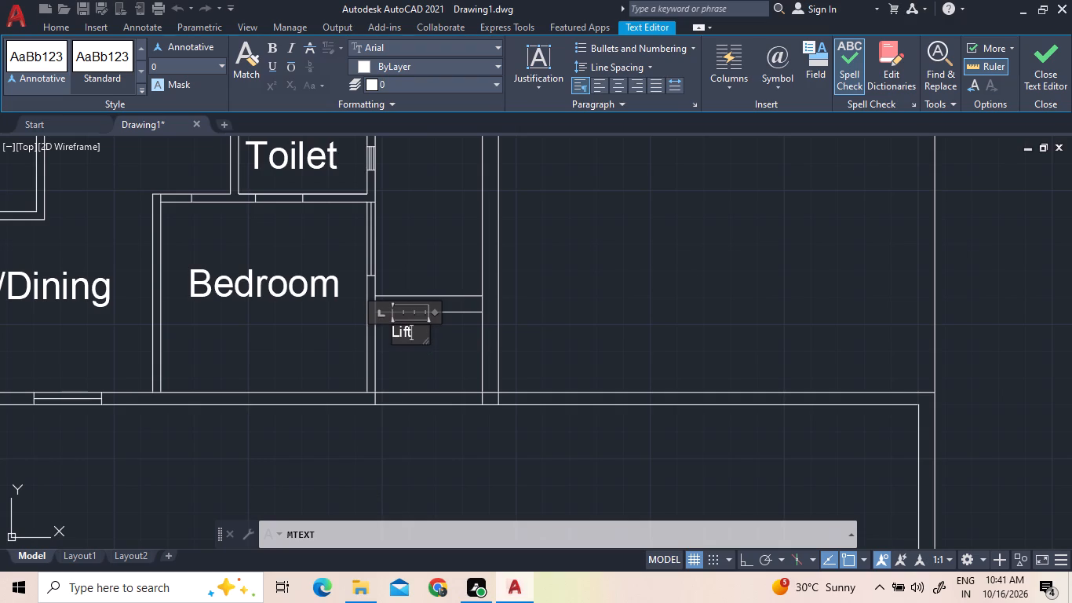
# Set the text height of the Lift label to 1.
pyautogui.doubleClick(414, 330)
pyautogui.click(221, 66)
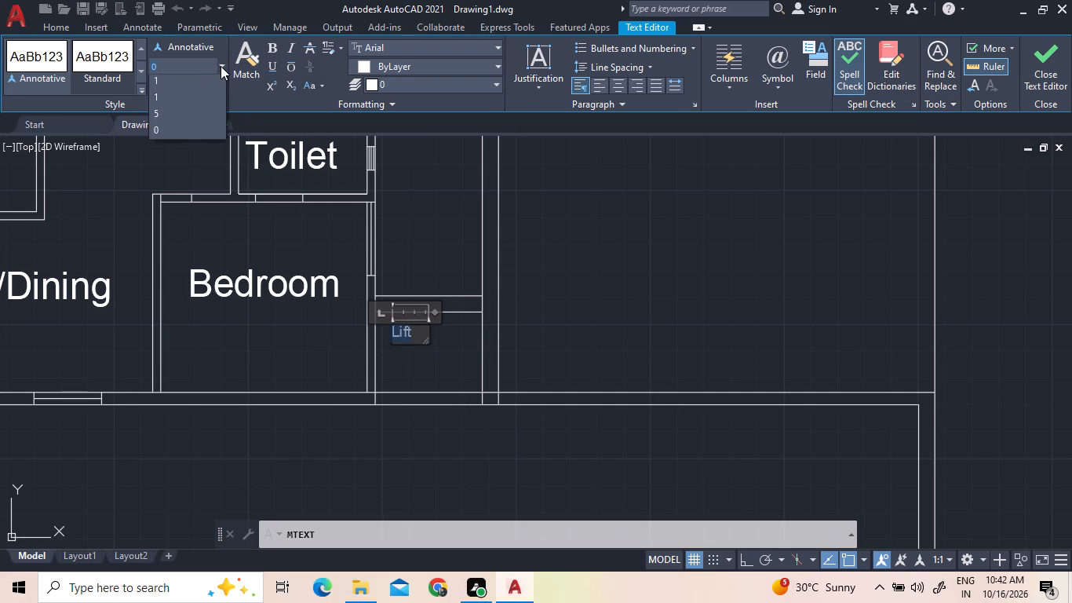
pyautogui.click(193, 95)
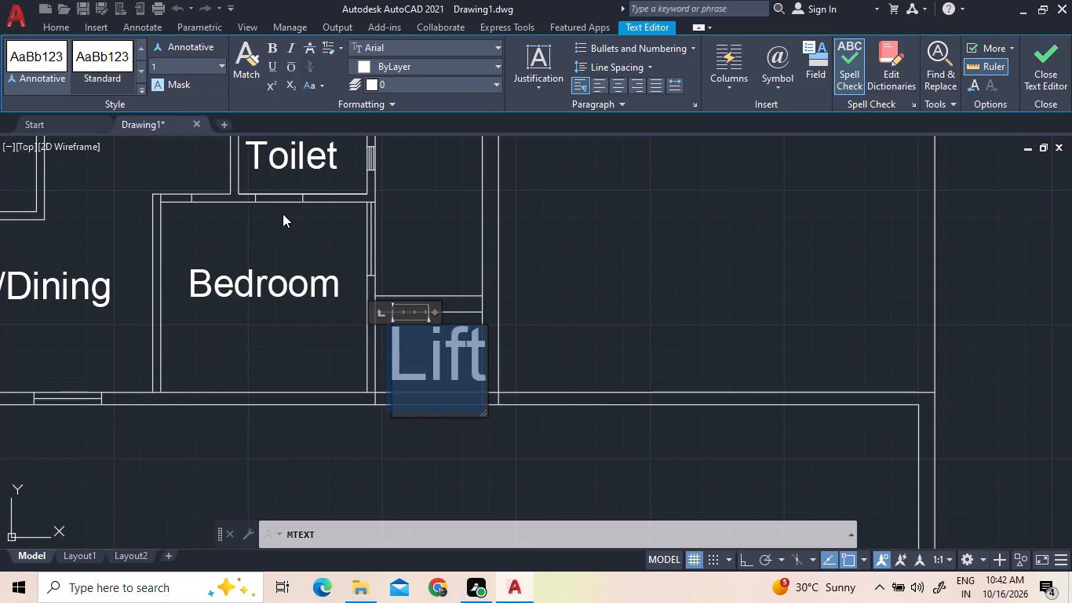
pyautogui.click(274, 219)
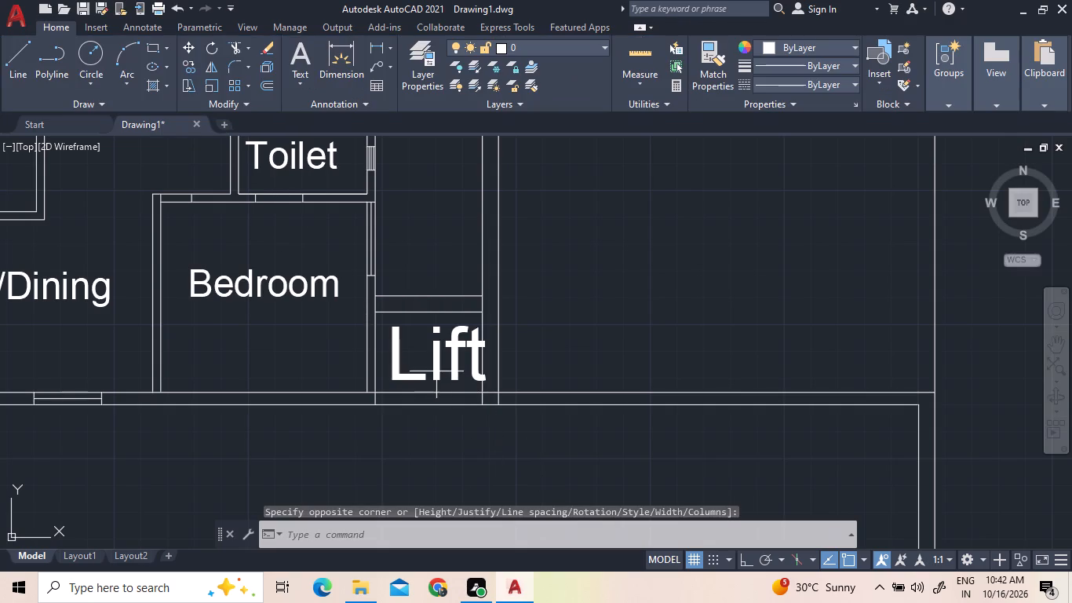
# Edit the Lift label at the south end of the central passage and set its text height to 0.5.
pyautogui.tripleClick(430, 367)
pyautogui.tripleClick(392, 341)
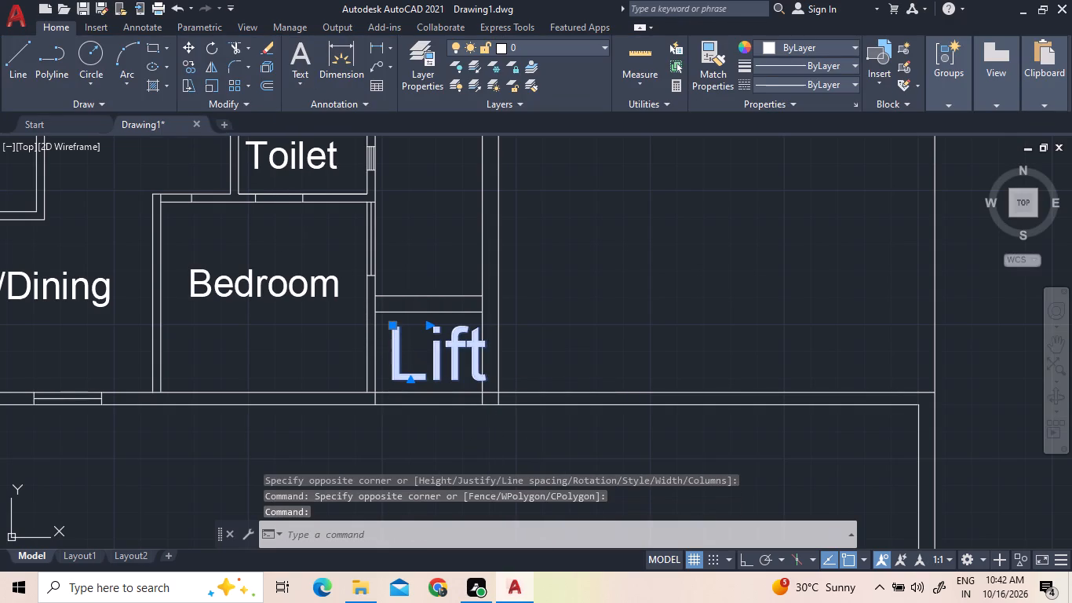
pyautogui.doubleClick(392, 341)
pyautogui.click(216, 67)
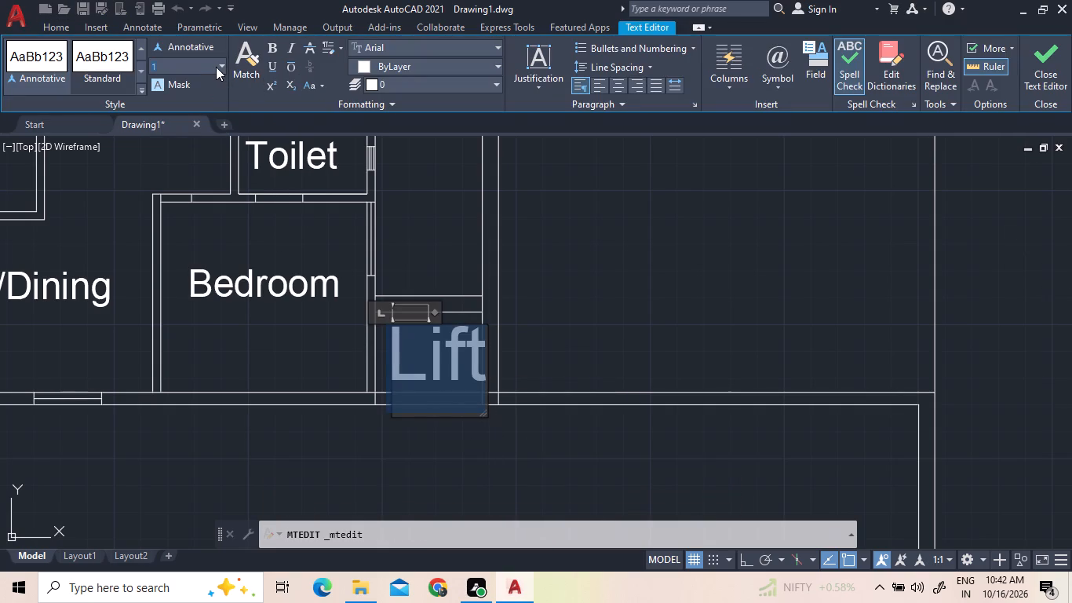
pyautogui.write('0.5')
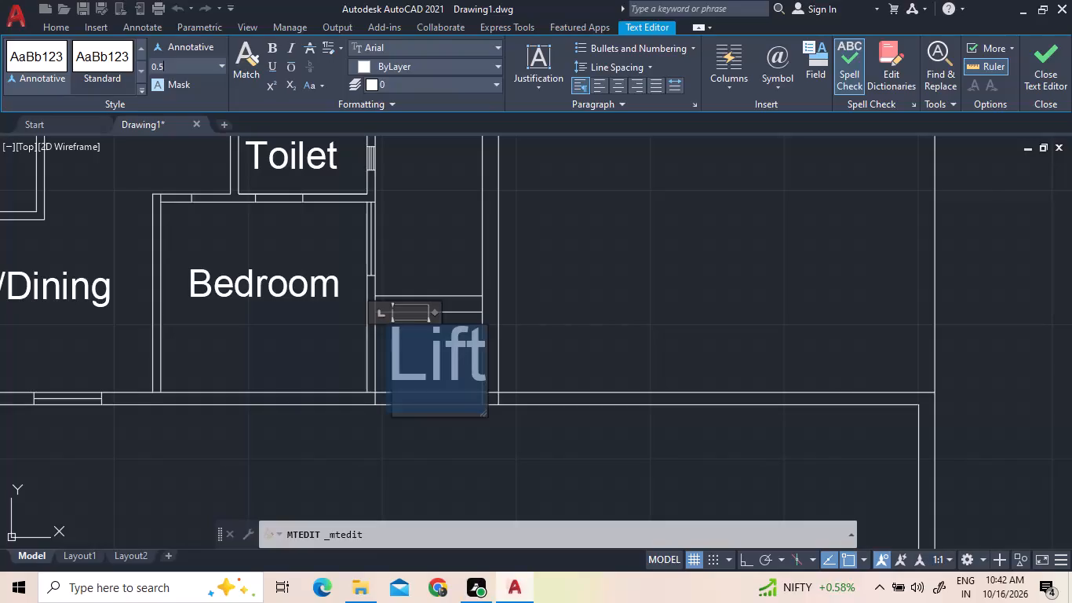
pyautogui.press('Return')
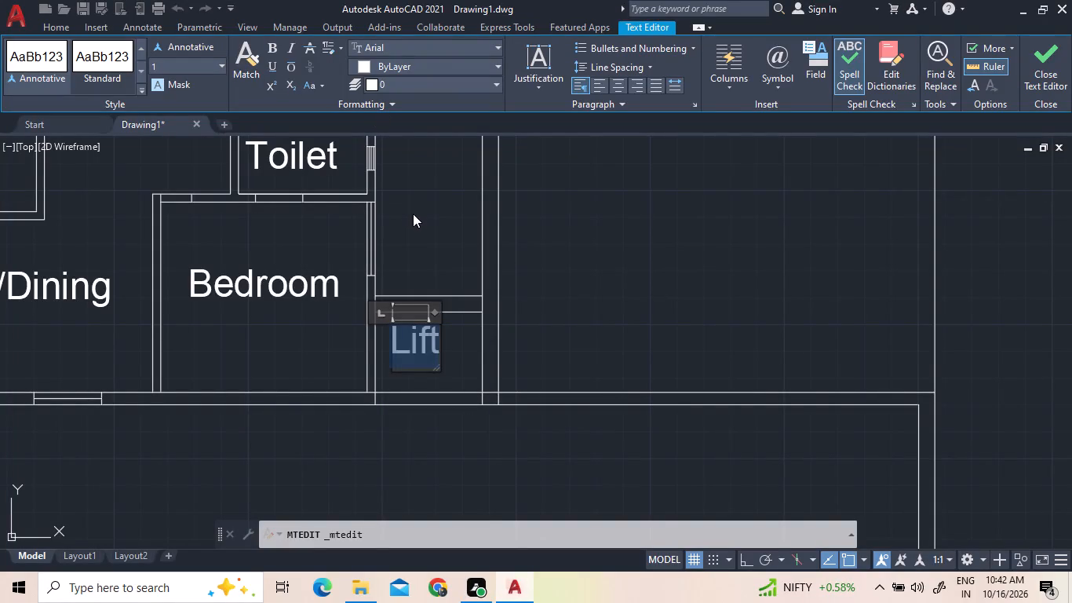
pyautogui.click(413, 214)
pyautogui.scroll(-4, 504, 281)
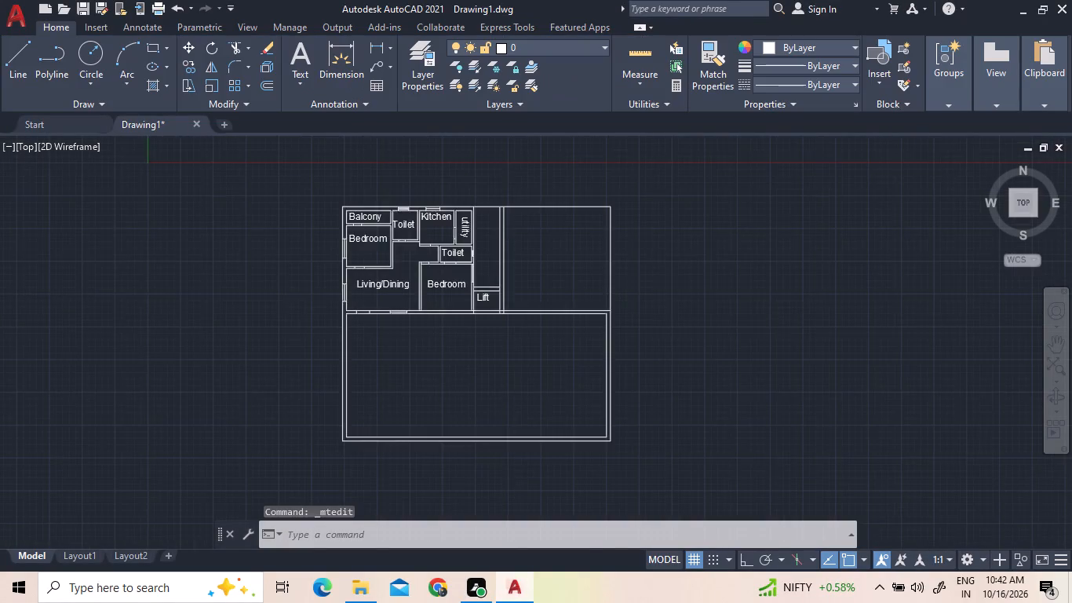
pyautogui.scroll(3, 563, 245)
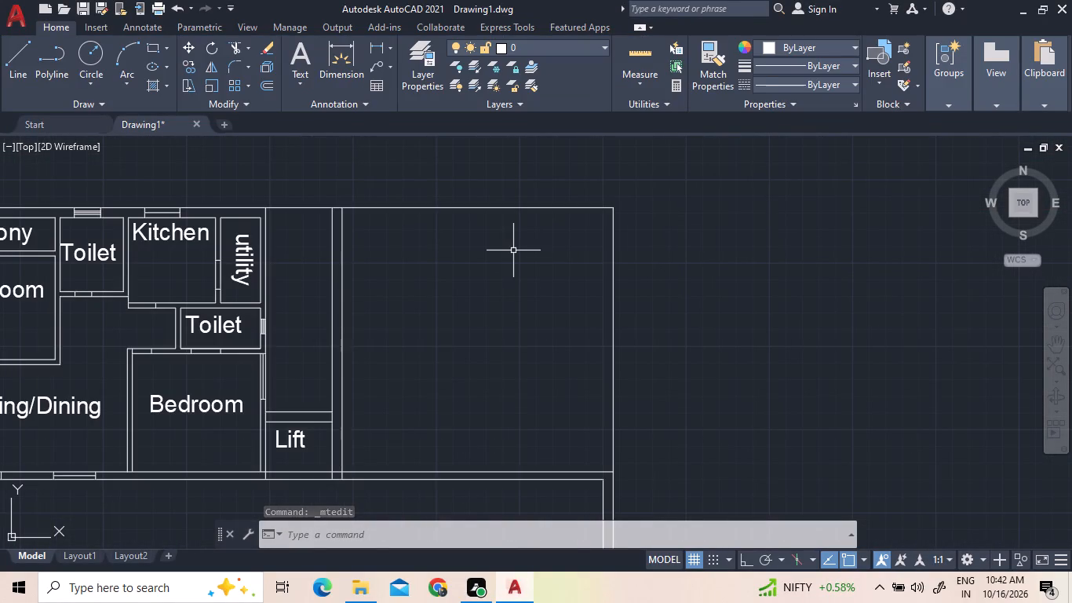
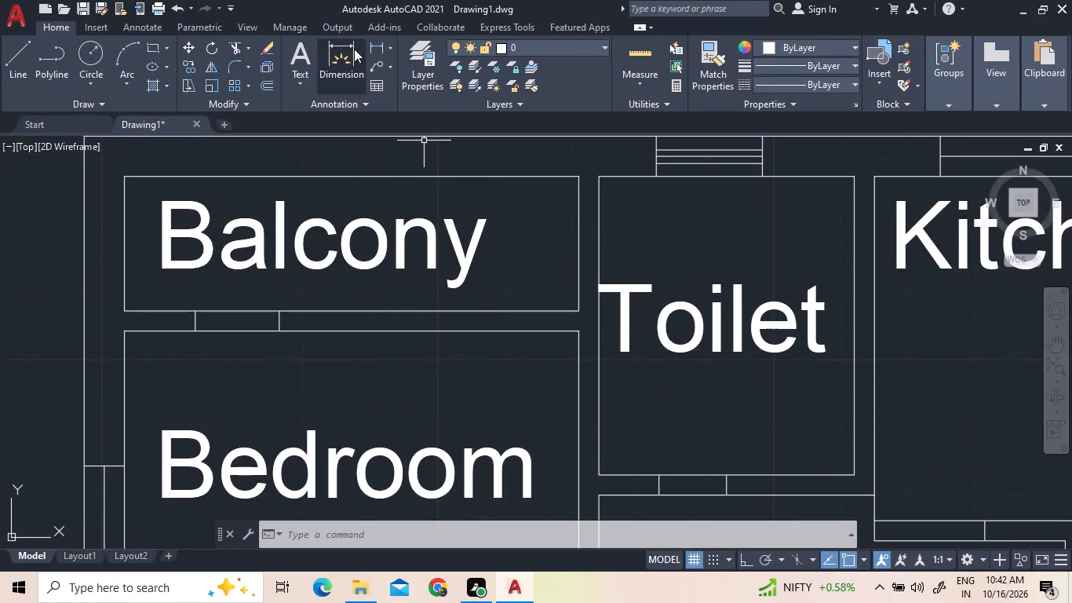
# Add a linear dimension for the Balcony's width along its top edge, placing the dimension line above the floor plan.
pyautogui.click(374, 45)
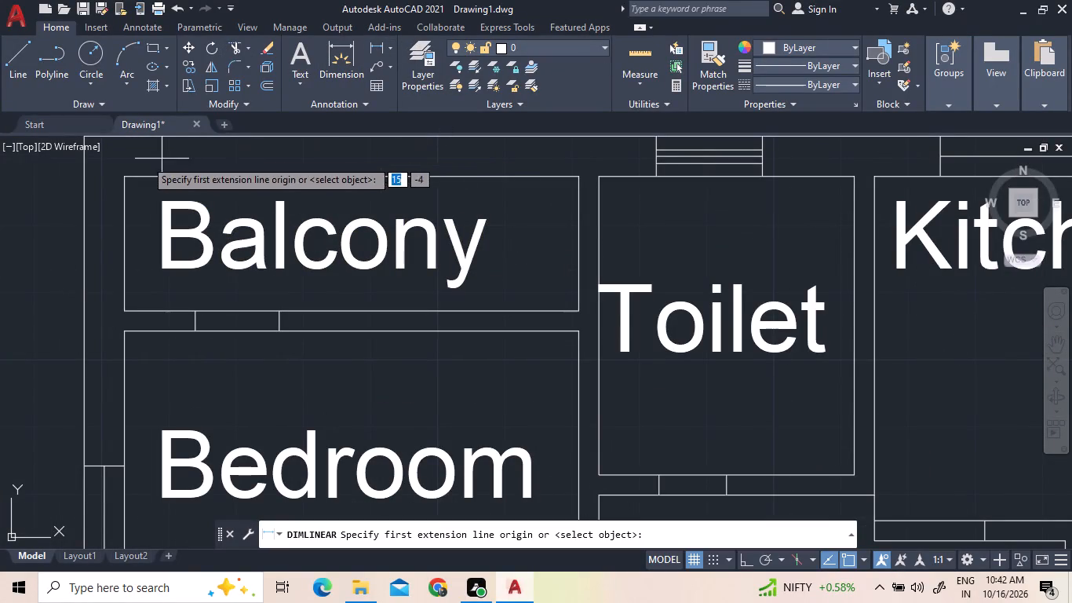
pyautogui.click(122, 180)
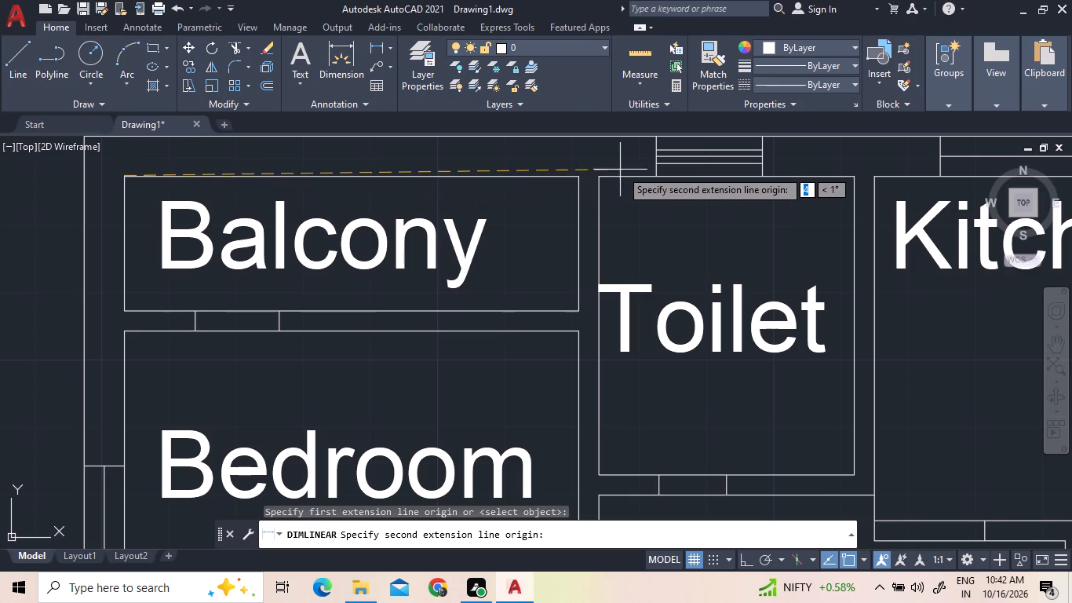
pyautogui.click(579, 179)
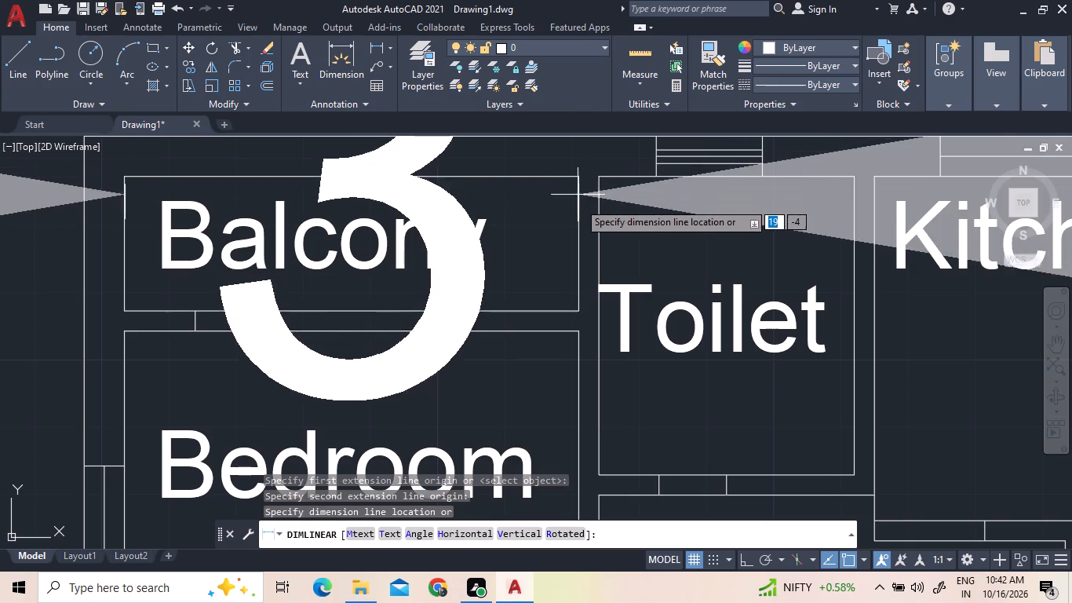
pyautogui.scroll(-3, 582, 218)
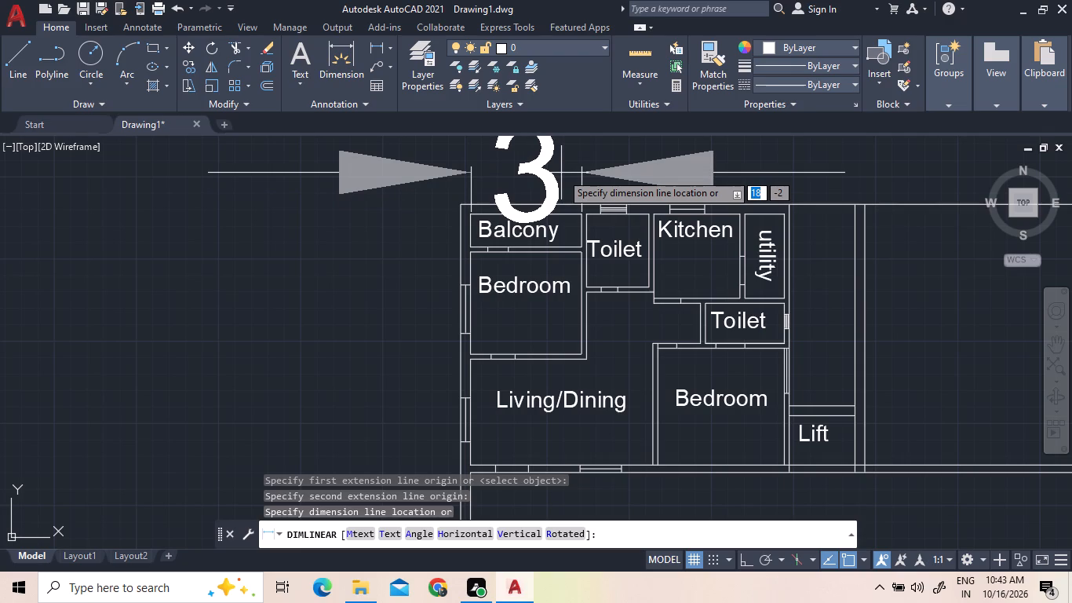
pyautogui.click(561, 173)
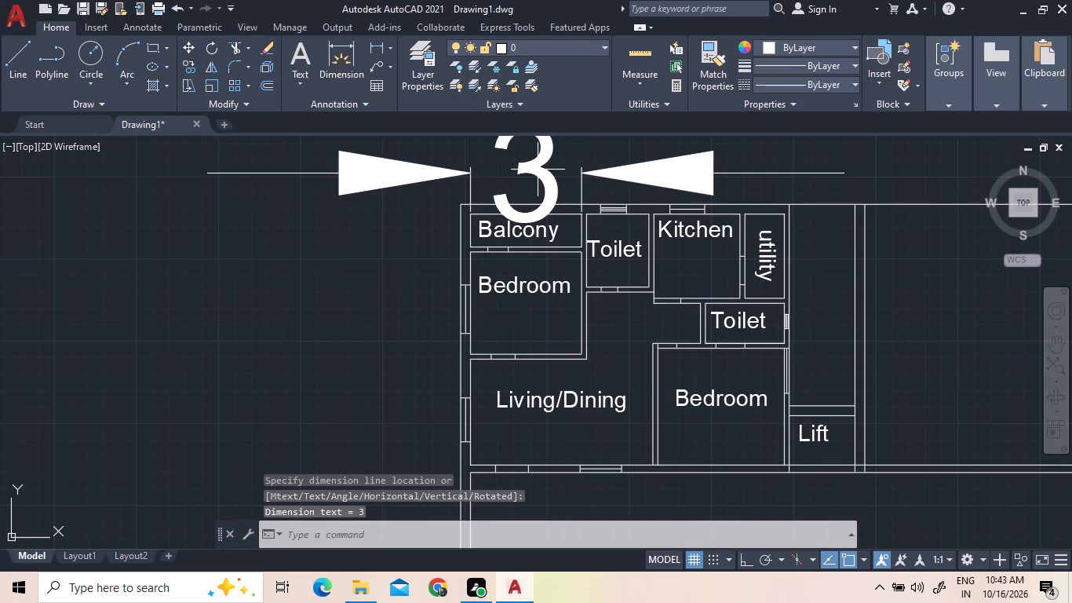
# Modify the Standard dimension style, setting its text height to 1.
pyautogui.write('dims')
pyautogui.click(596, 206)
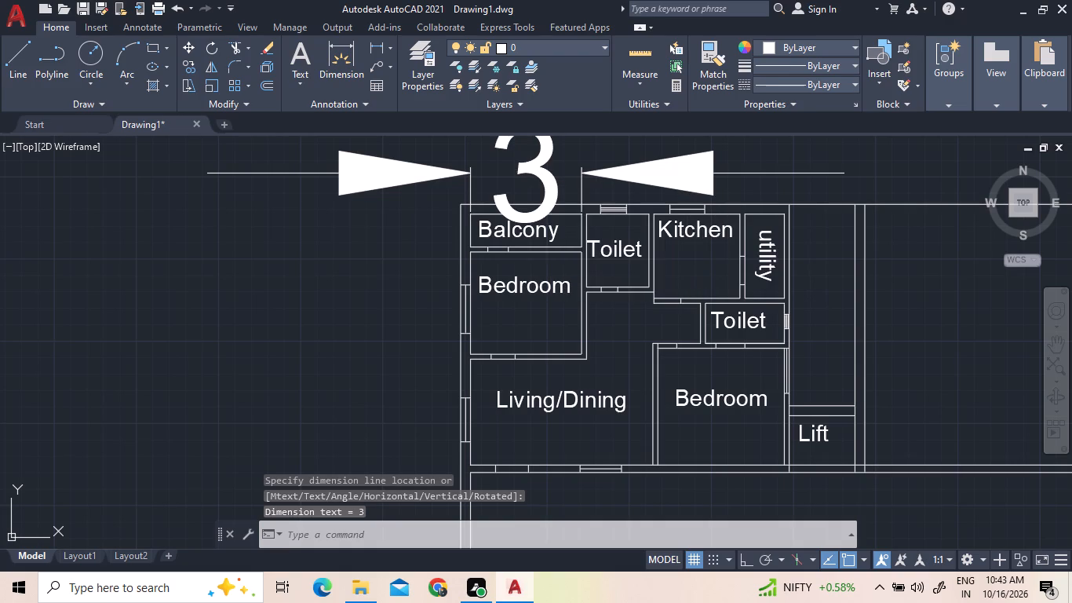
pyautogui.click(691, 253)
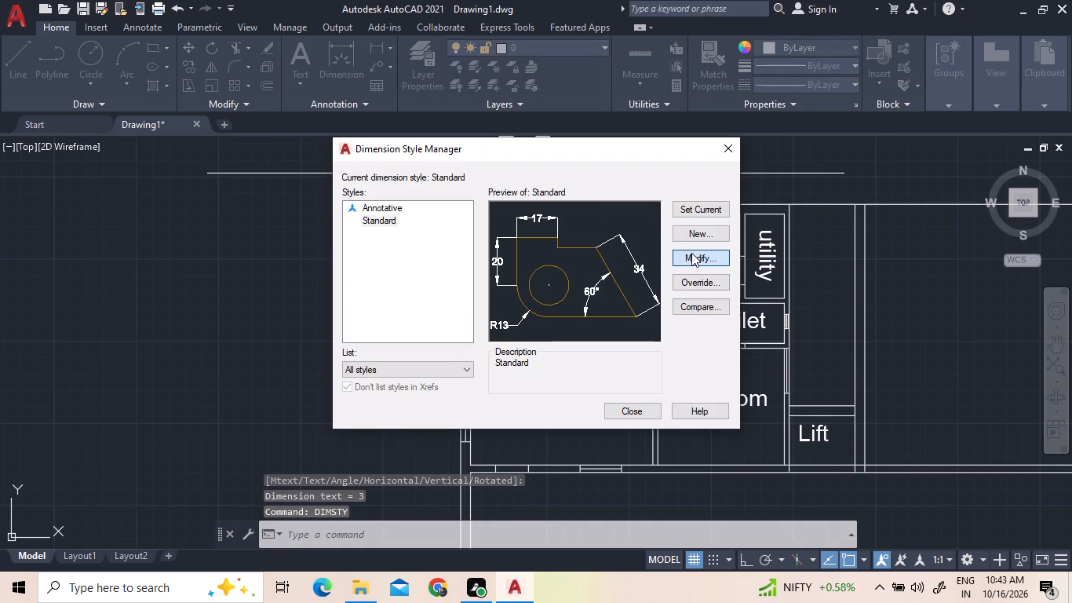
pyautogui.click(709, 261)
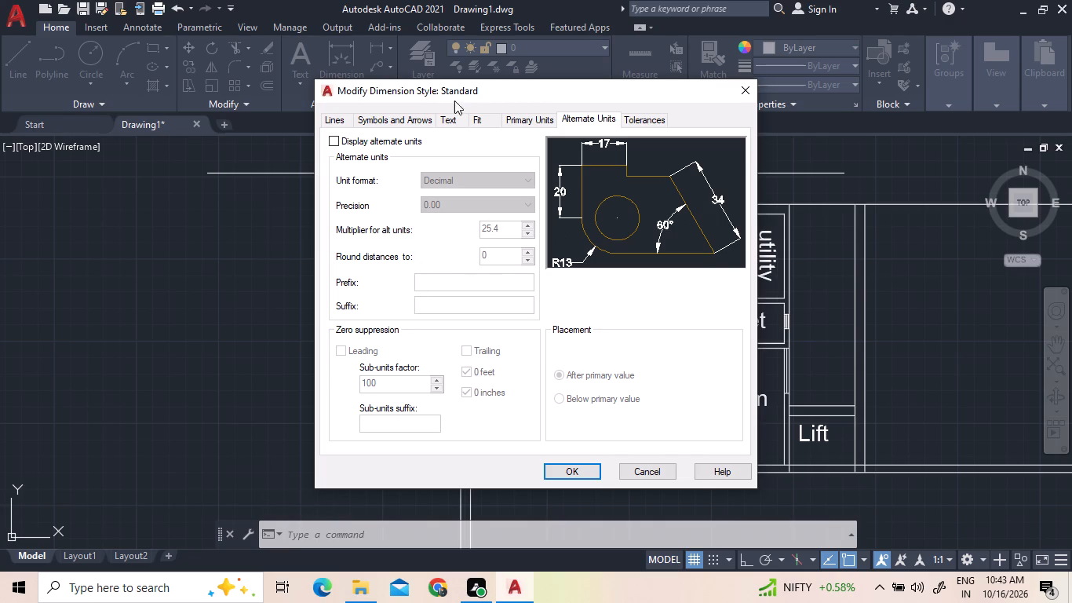
pyautogui.click(452, 123)
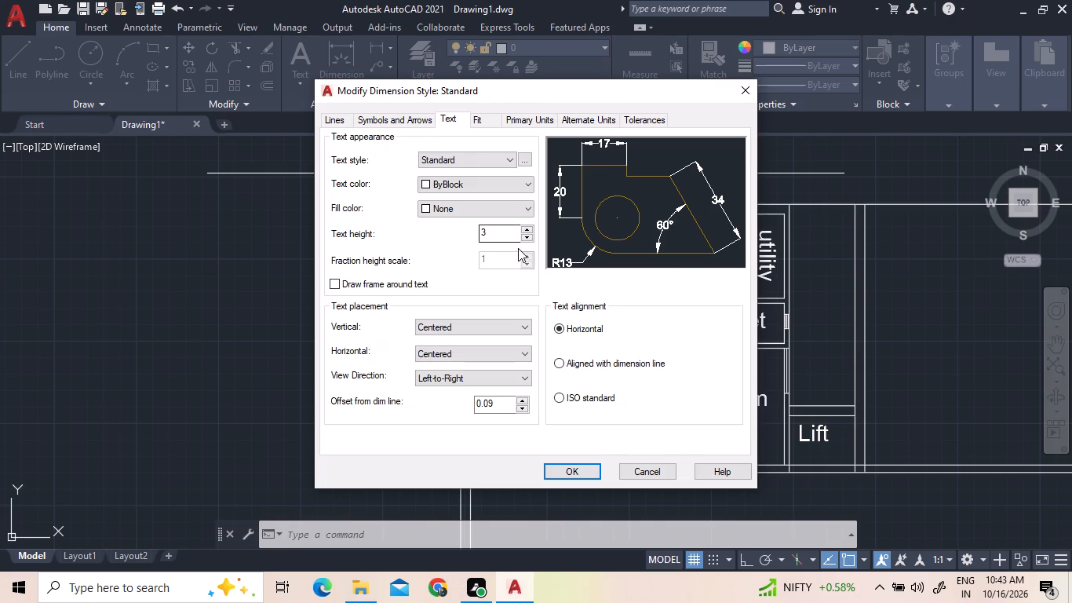
pyautogui.doubleClick(498, 238)
pyautogui.press('1')
pyautogui.press('Return')
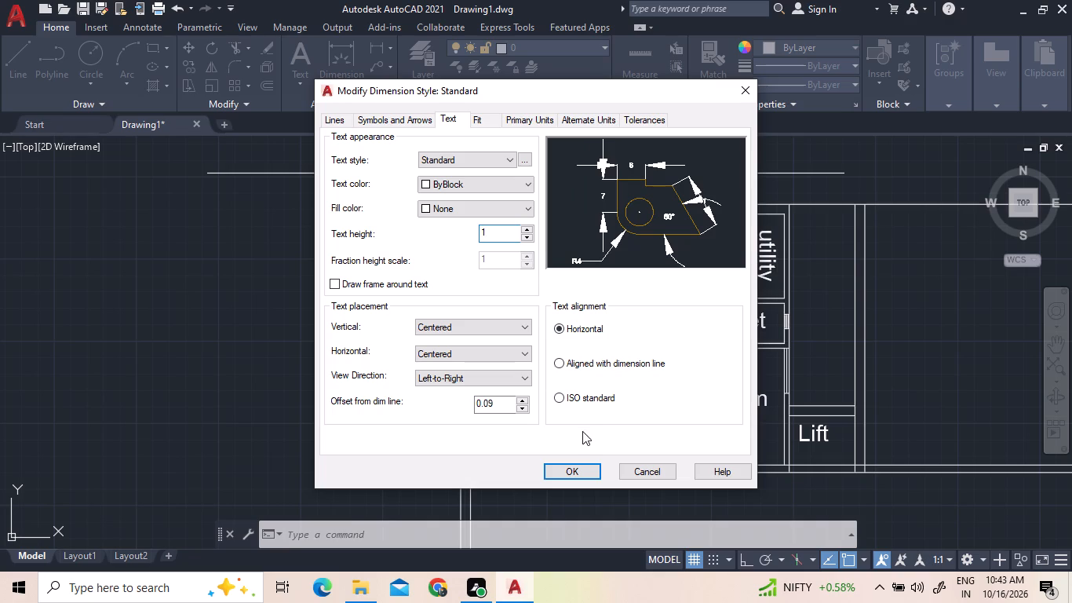
# Set the Standard dimension style's baseline spacing to 1.
pyautogui.click(330, 121)
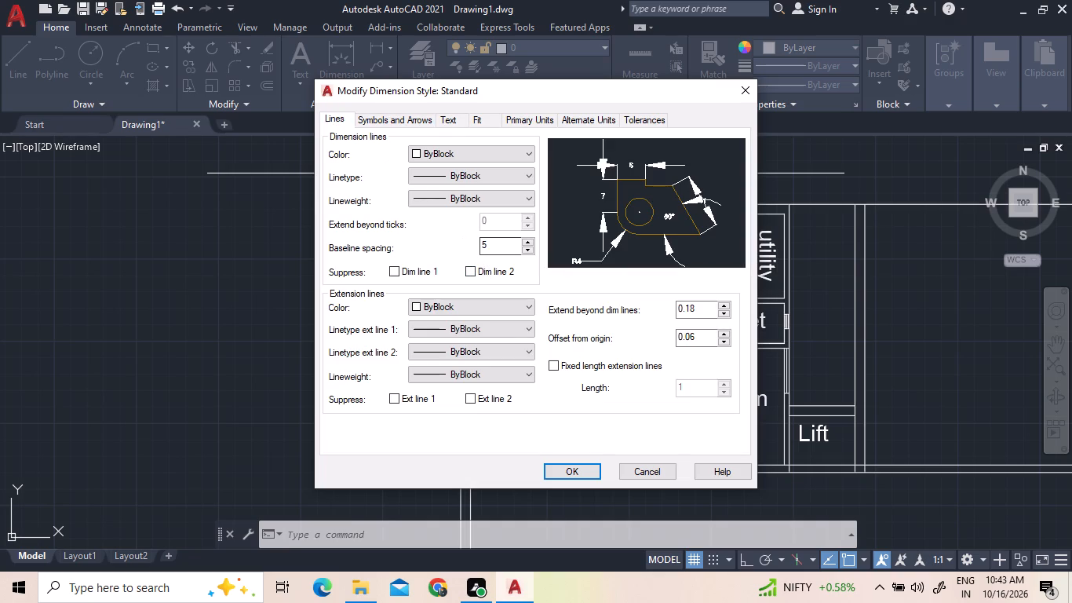
pyautogui.click(490, 243)
pyautogui.click(490, 243)
pyautogui.press('BackSpace')
pyautogui.press('1')
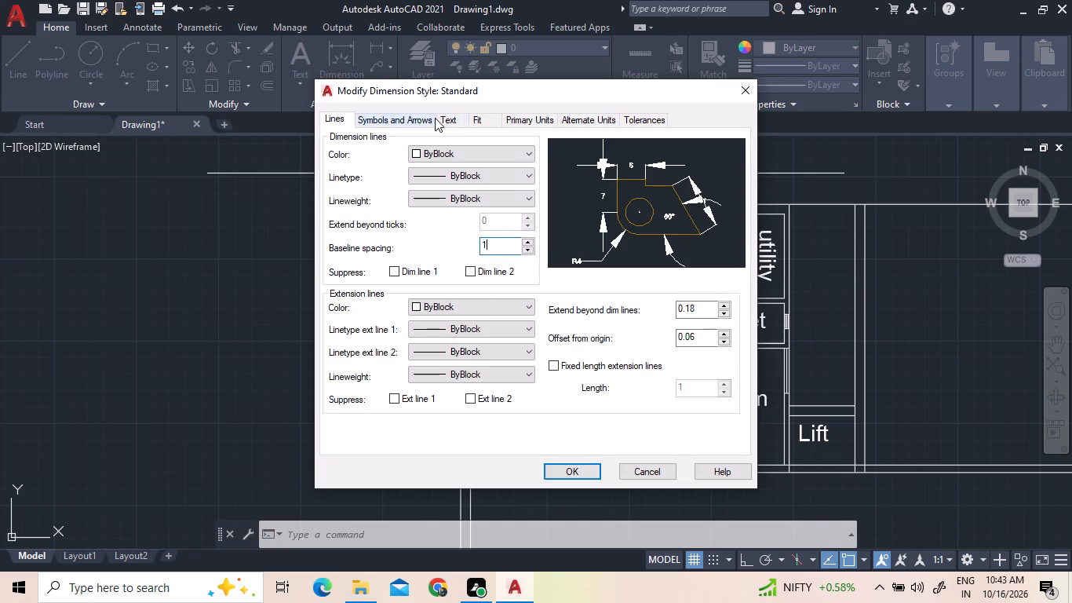
# Set the Standard dimension style's arrow size to 1, apply the style changes and close the Dimension Style Manager.
pyautogui.click(435, 118)
pyautogui.click(358, 278)
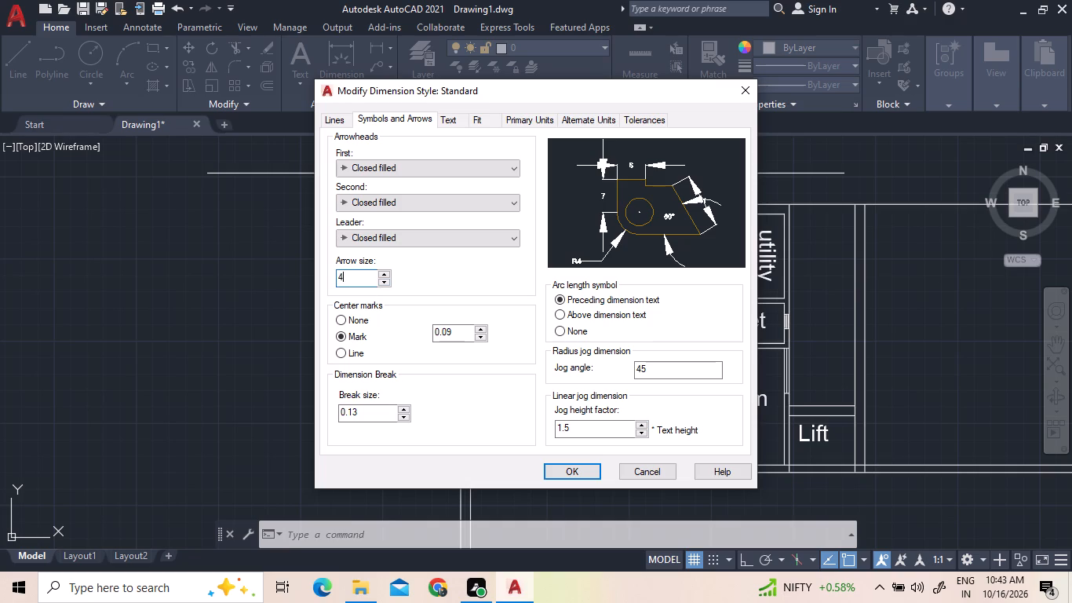
pyautogui.press('Delete')
pyautogui.press('1')
pyautogui.press('Delete')
pyautogui.press('Delete')
pyautogui.press('BackSpace')
pyautogui.press('BackSpace')
pyautogui.press('1')
pyautogui.click(345, 120)
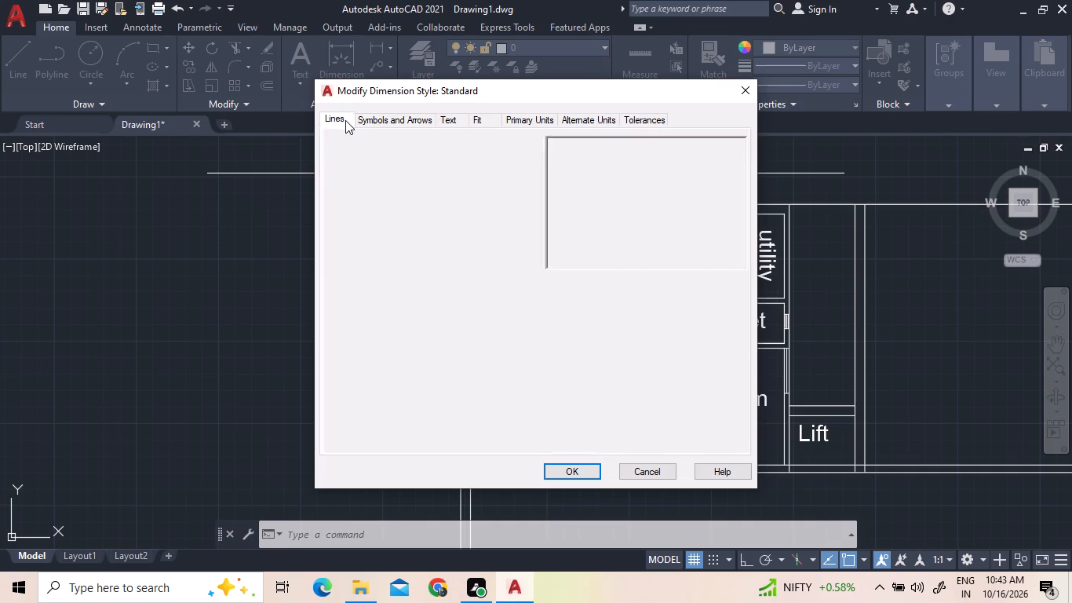
pyautogui.click(380, 118)
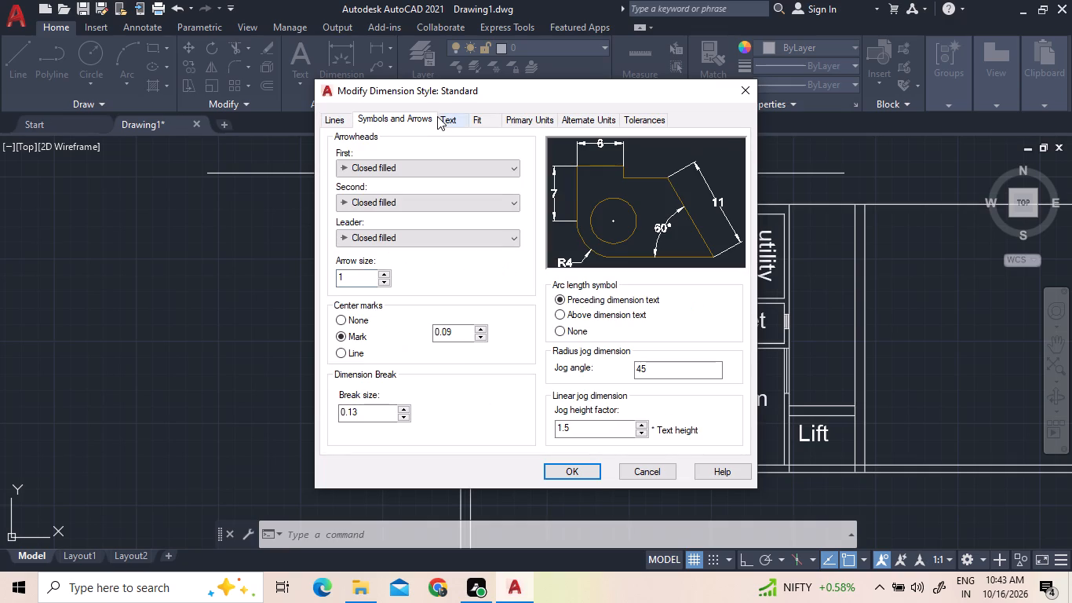
pyautogui.click(437, 116)
pyautogui.click(476, 118)
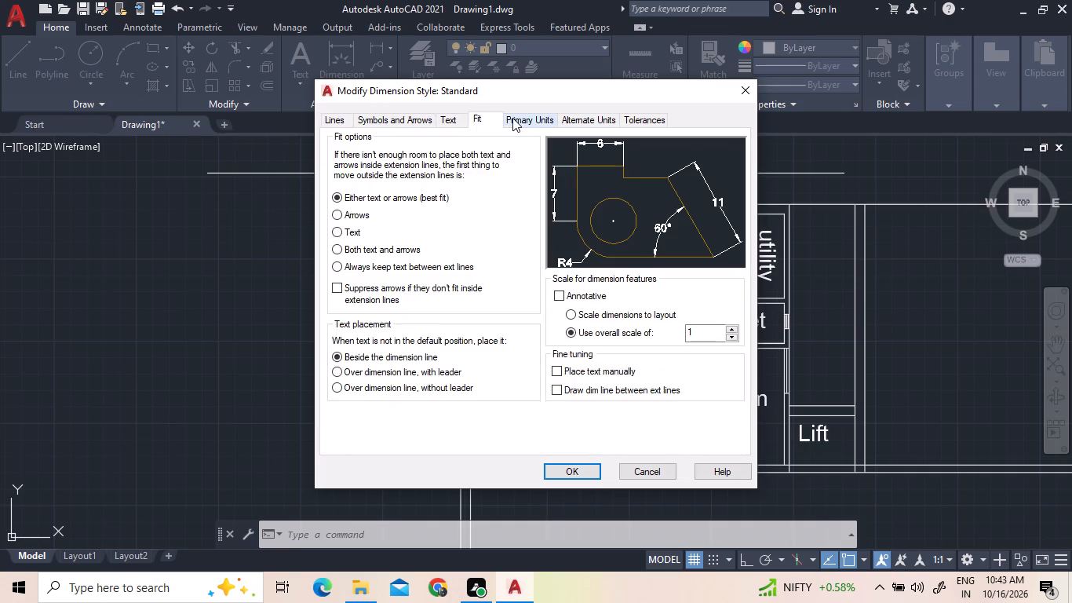
pyautogui.click(512, 118)
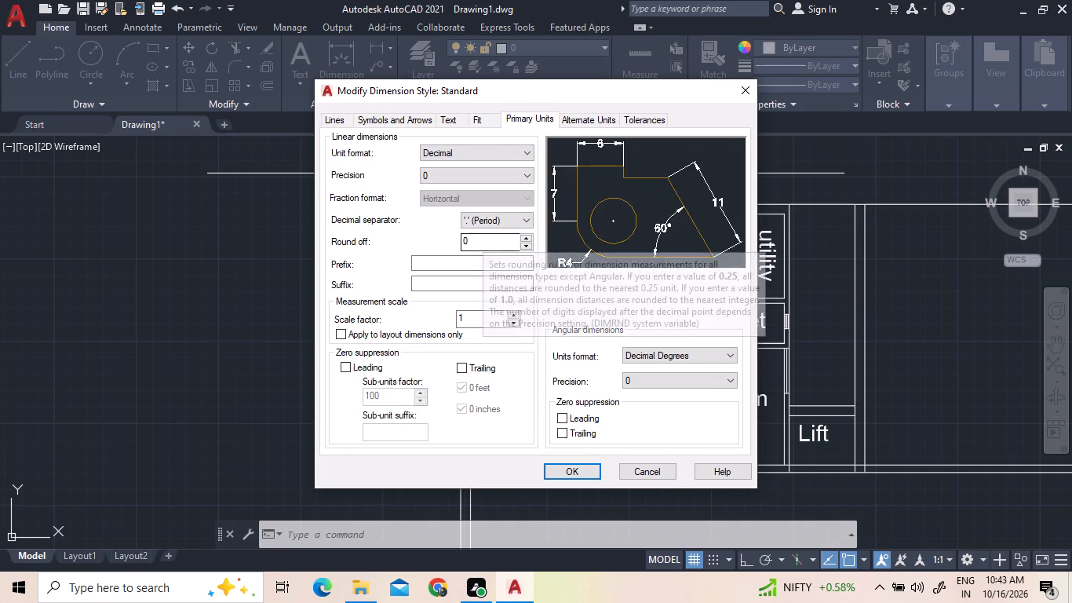
pyautogui.click(574, 474)
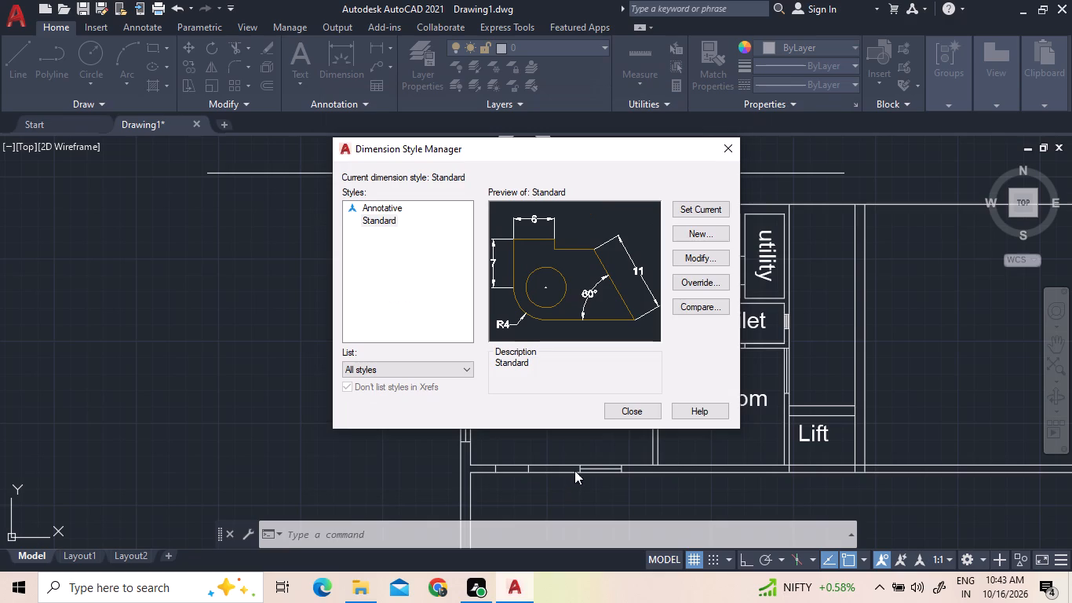
pyautogui.click(619, 413)
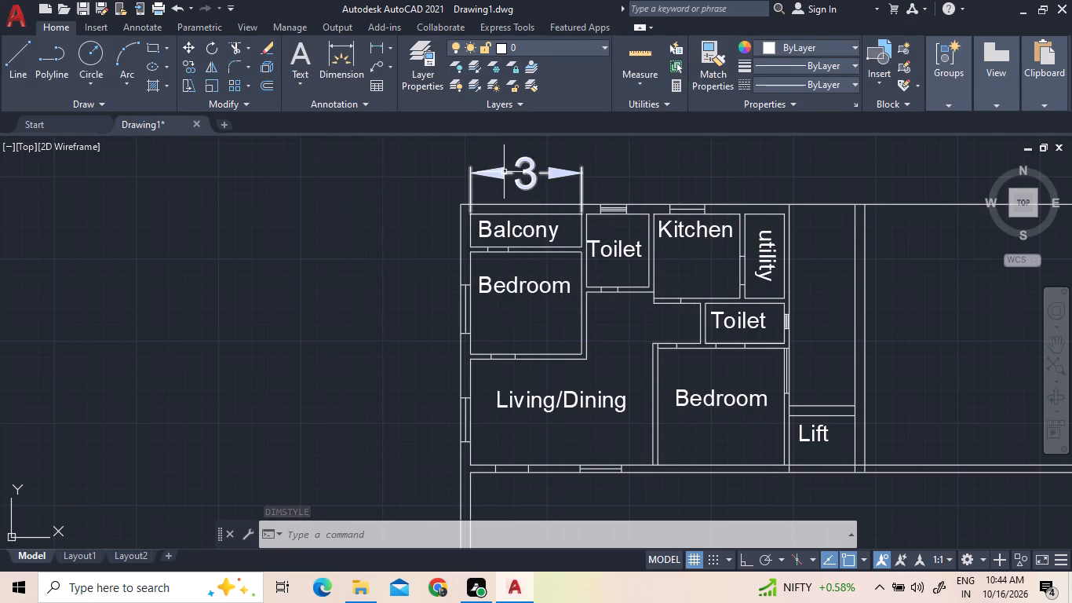
# Modify the Standard dimension style again, setting the arrow size to 0.5, and apply it to the drawing.
pyautogui.write('di')
pyautogui.press('m')
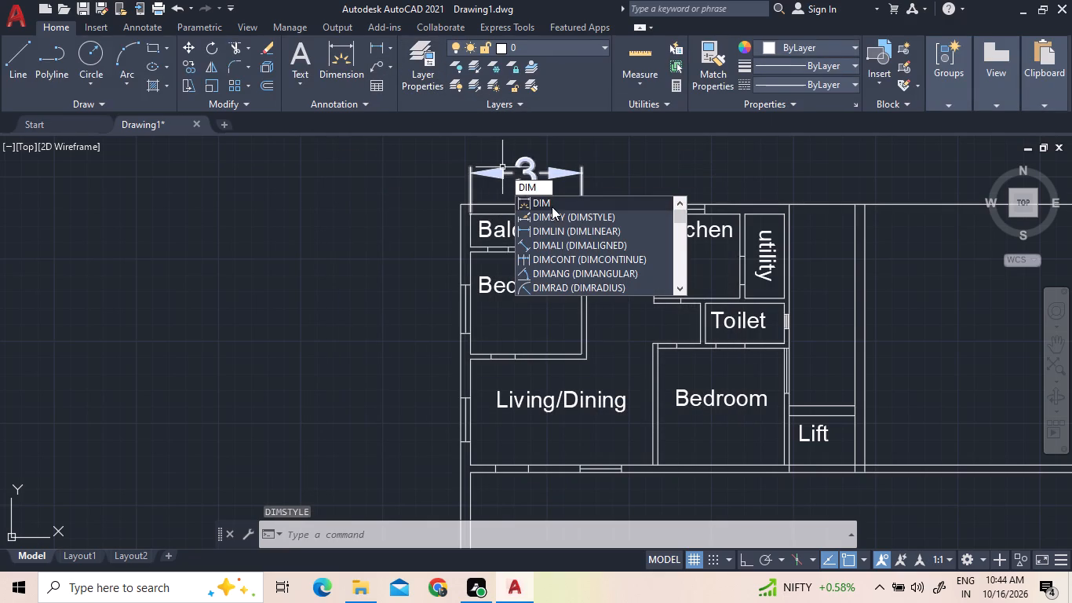
pyautogui.click(555, 212)
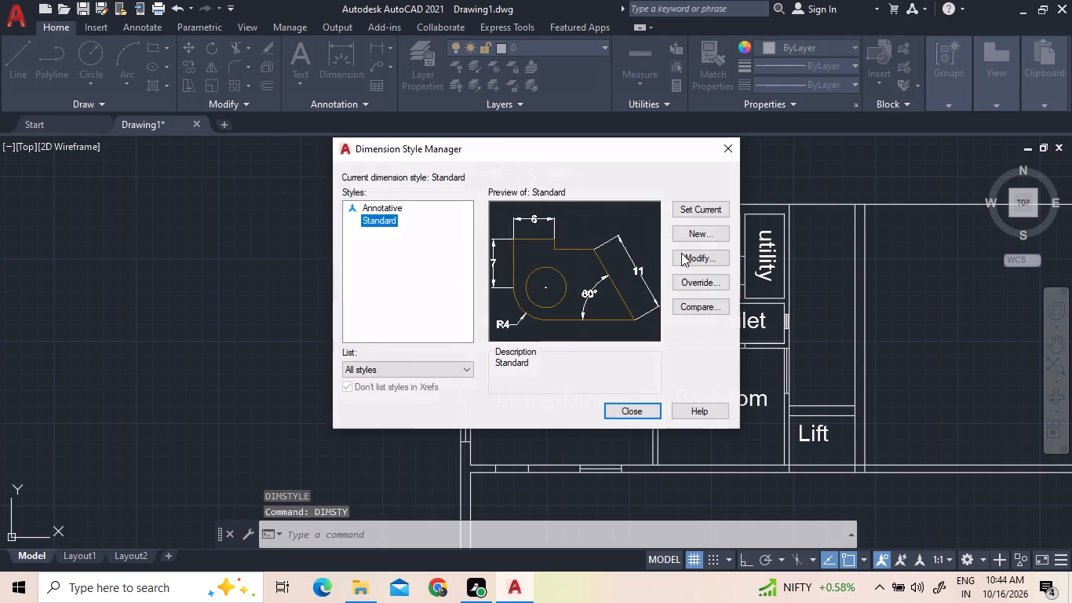
pyautogui.click(697, 249)
pyautogui.click(698, 253)
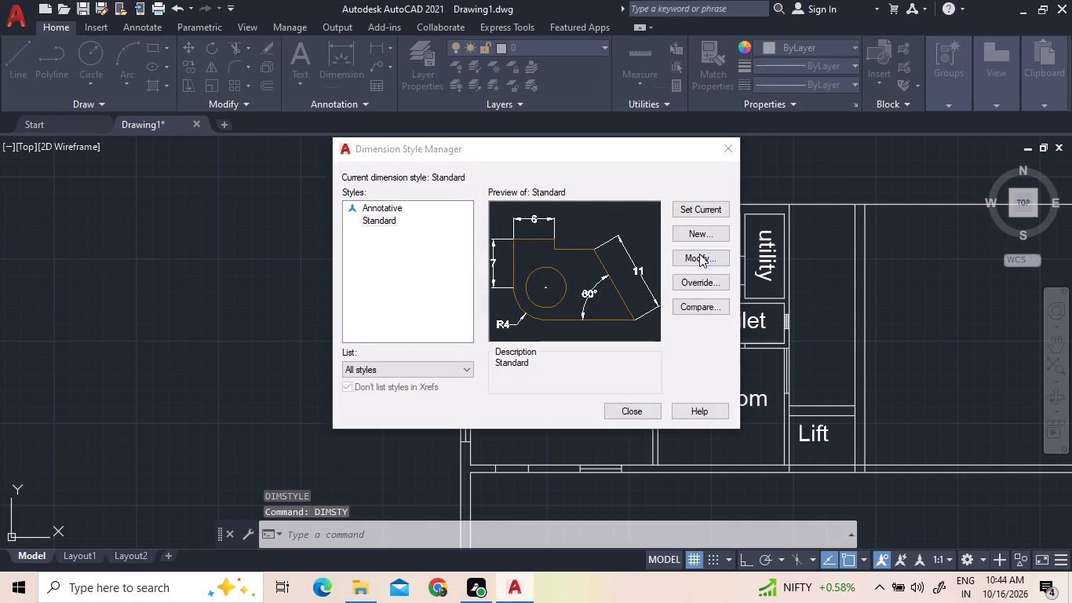
pyautogui.click(407, 118)
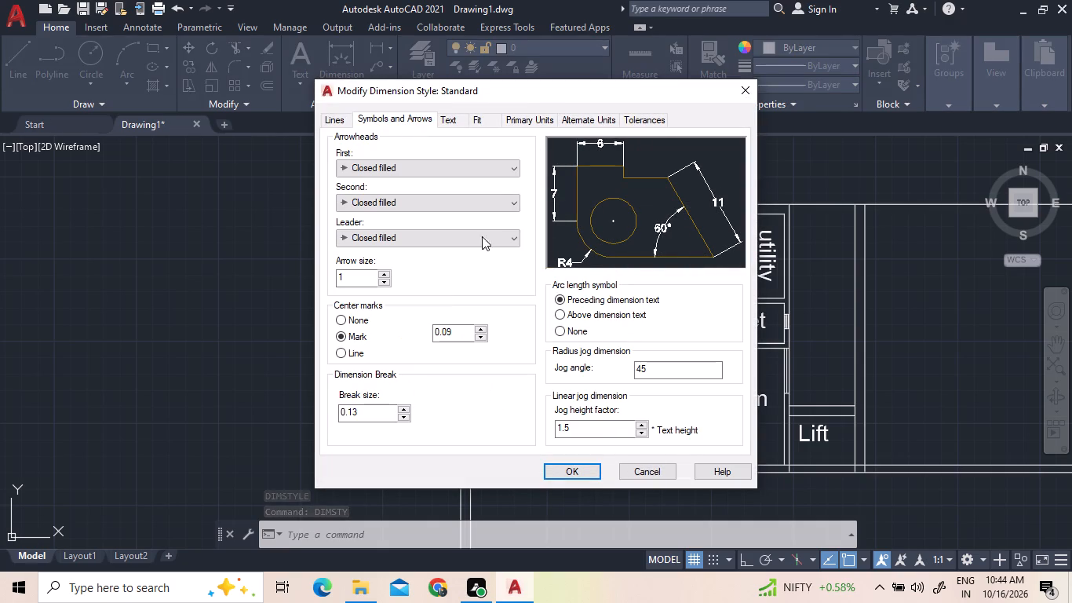
pyautogui.click(350, 279)
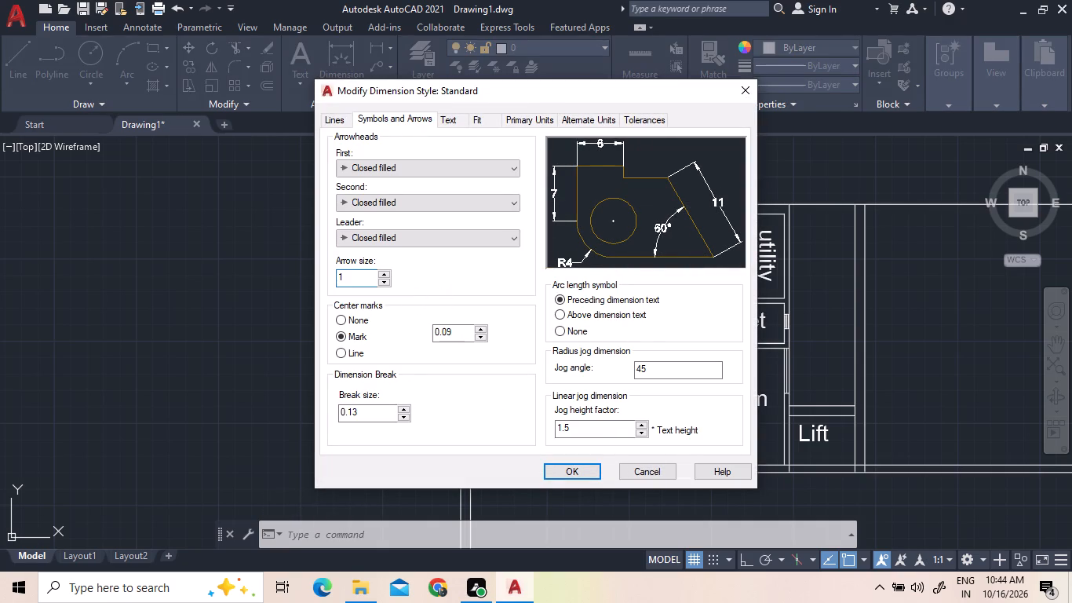
pyautogui.press('BackSpace')
pyautogui.press('BackSpace')
pyautogui.write('0.5')
pyautogui.click(586, 472)
pyautogui.click(622, 411)
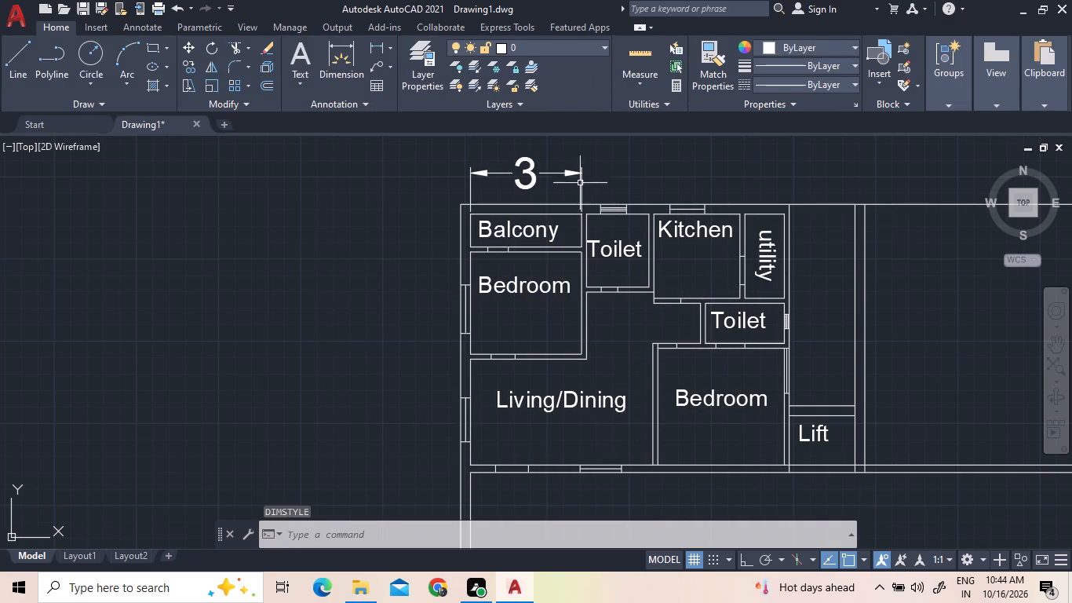
# Add a vertical linear dimension to the Balcony's left side, placing it outside the outer wall.
pyautogui.click(371, 49)
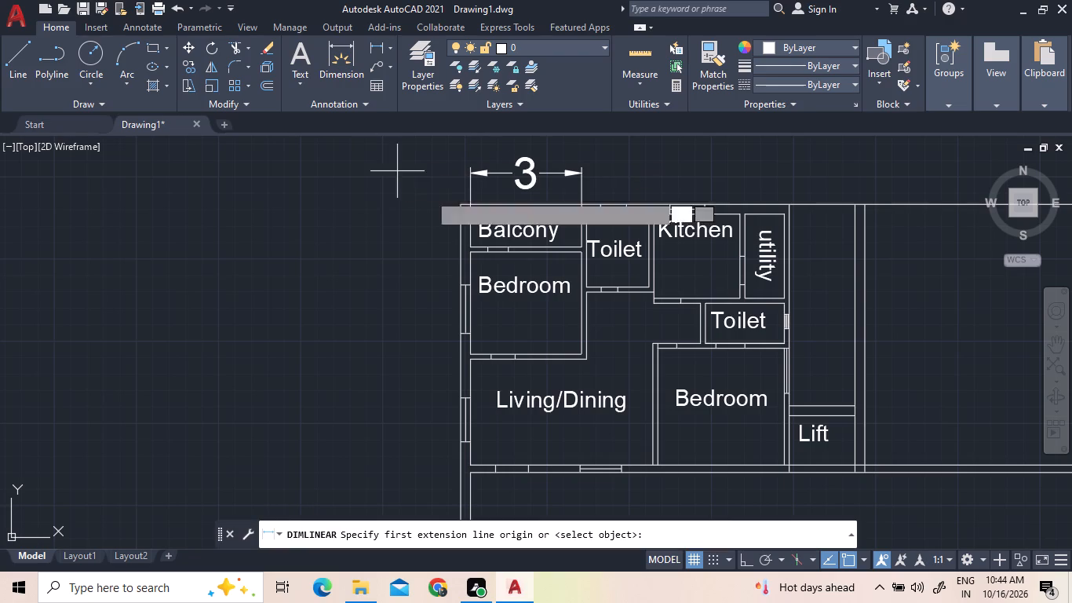
pyautogui.scroll(3, 469, 214)
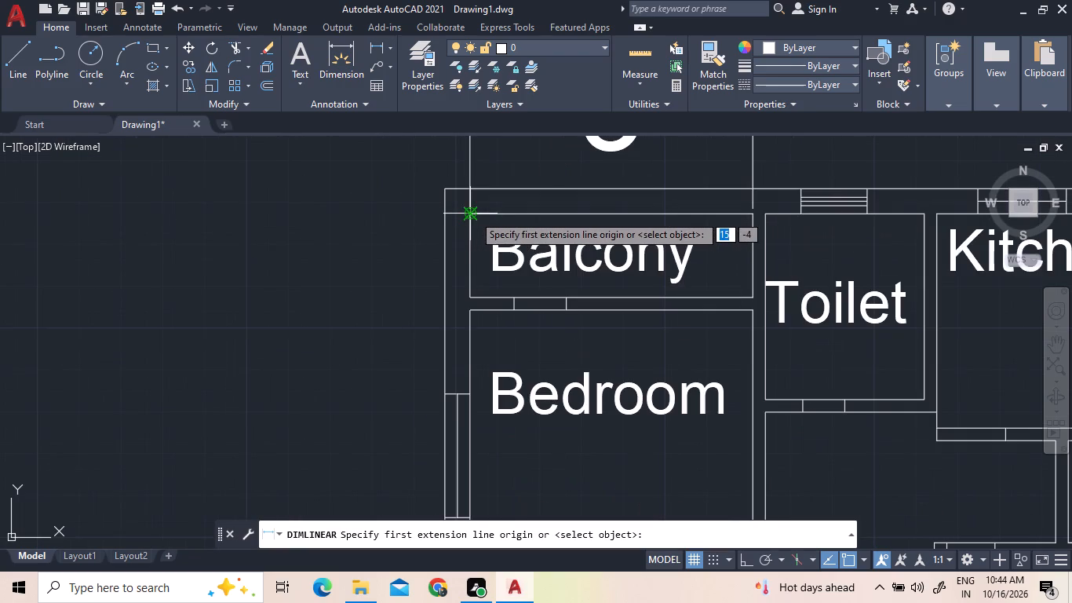
pyautogui.click(471, 213)
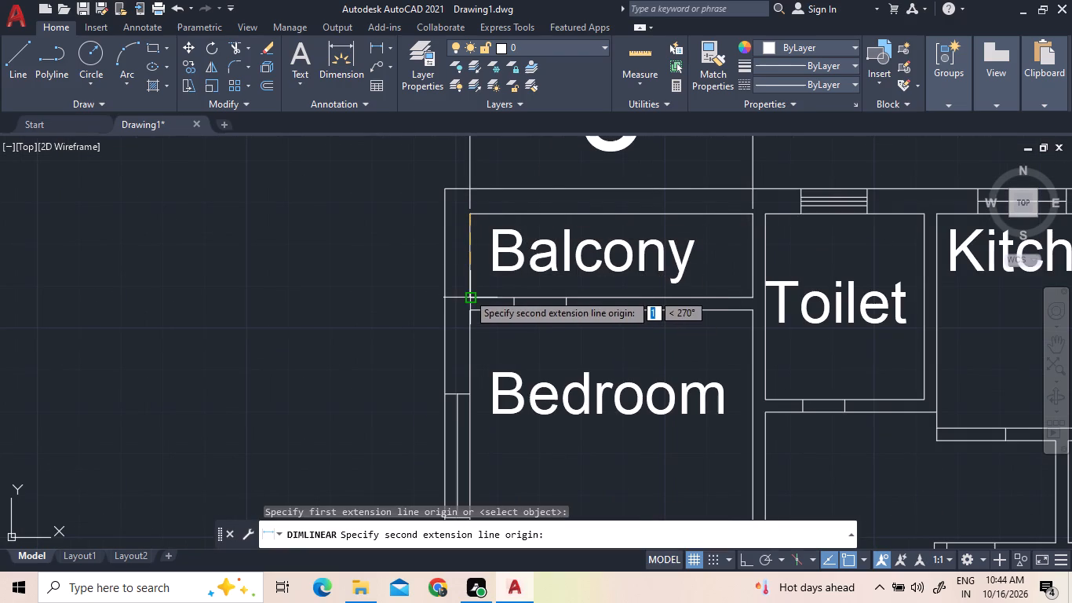
pyautogui.click(472, 295)
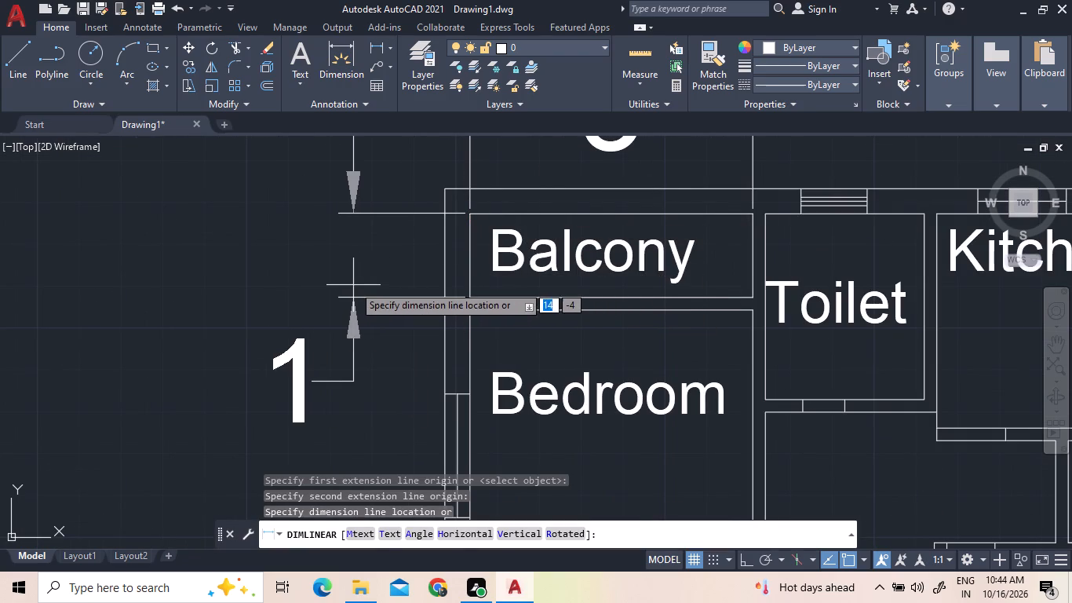
pyautogui.click(244, 291)
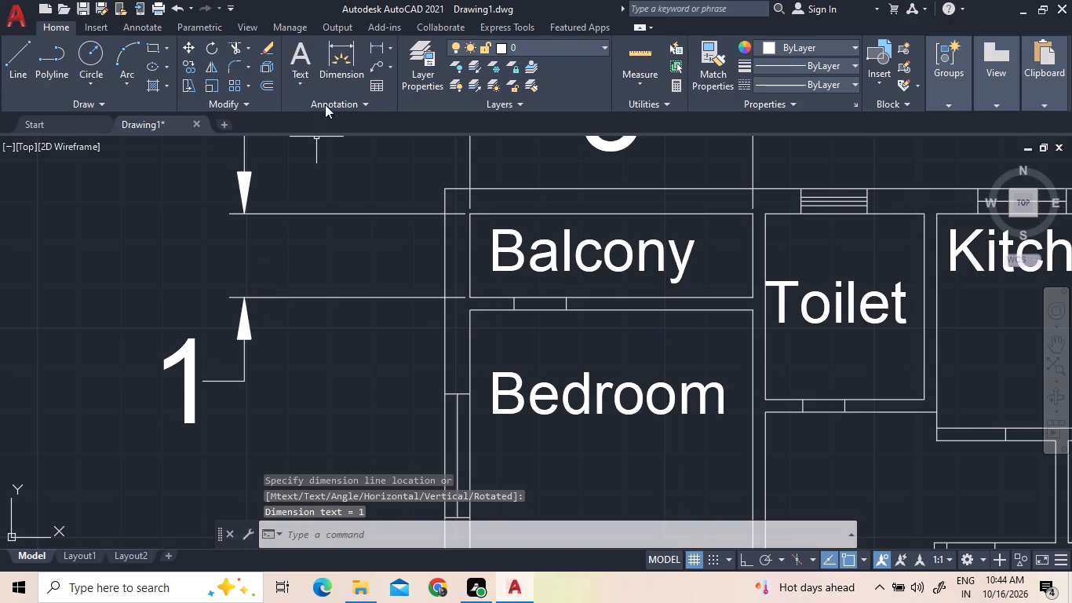
# Add a vertical linear dimension across the wall between the Balcony and the Bedroom below, placed farther out than the Balcony's dimension.
pyautogui.click(372, 50)
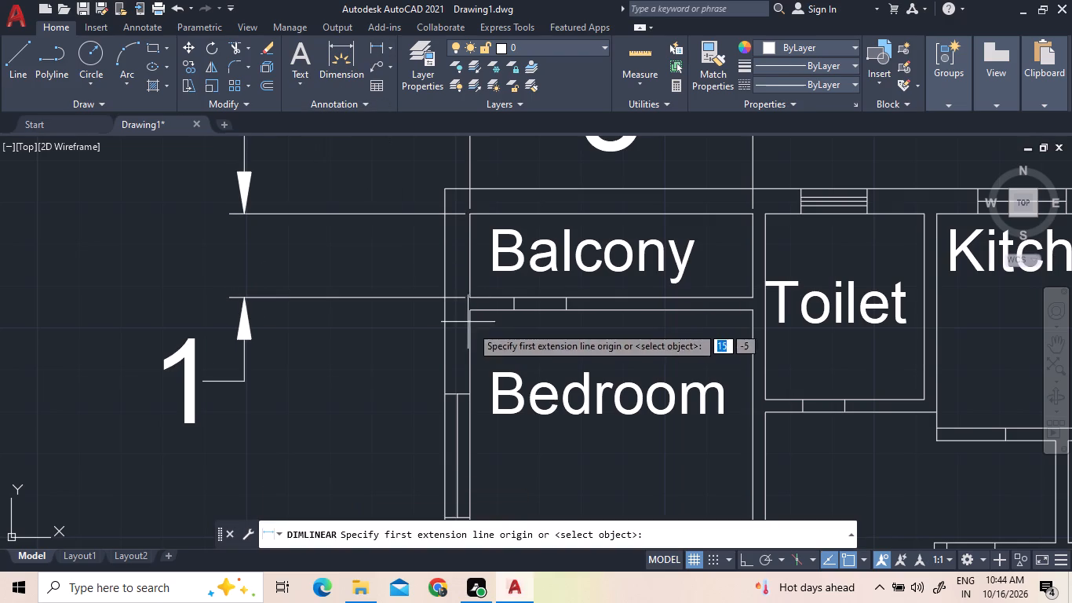
pyautogui.click(467, 299)
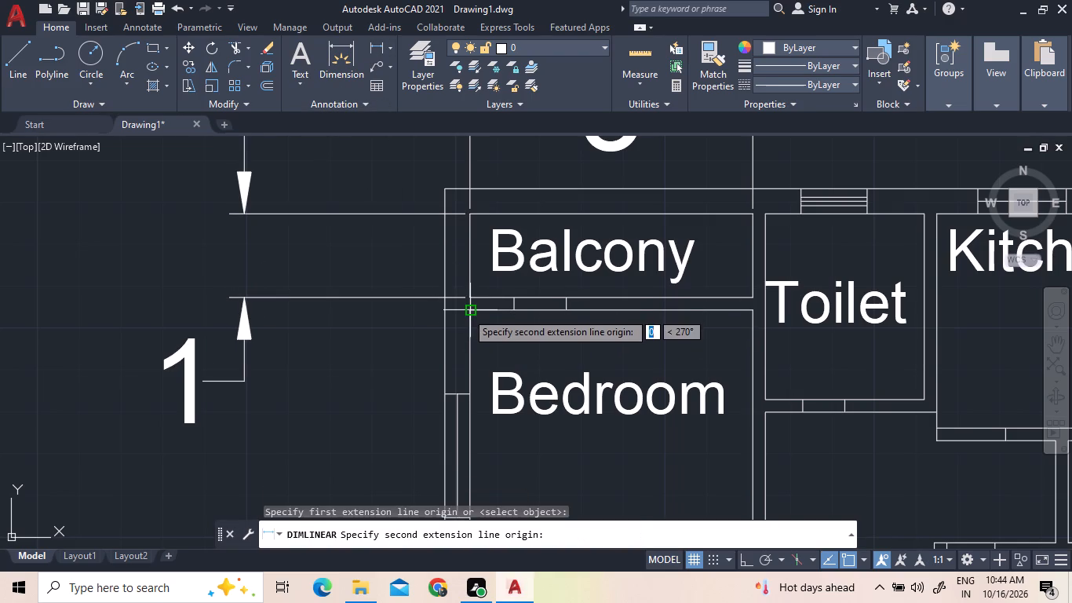
pyautogui.click(466, 312)
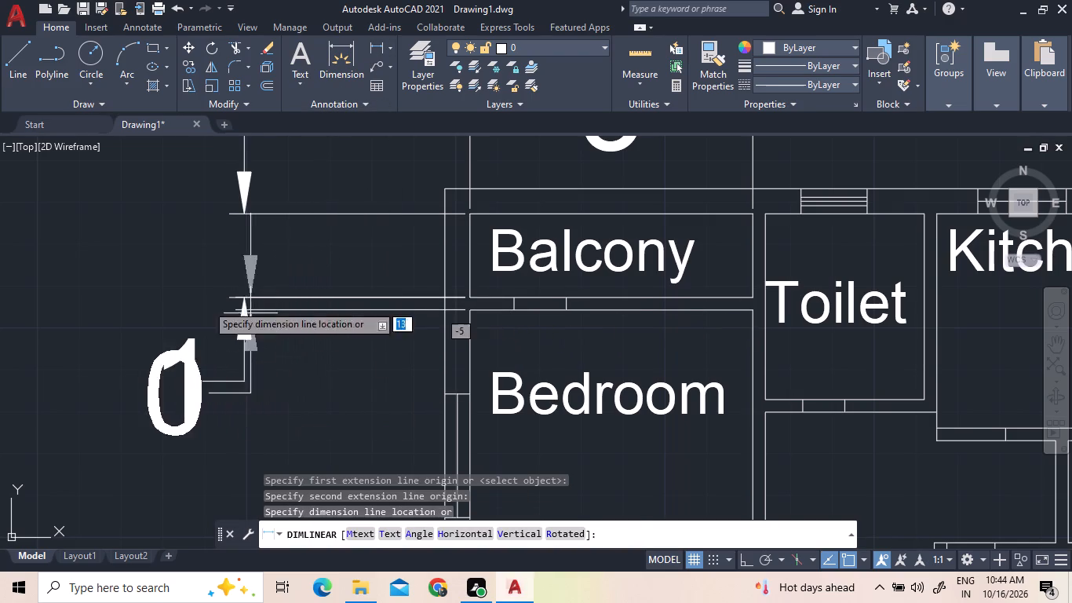
pyautogui.click(108, 284)
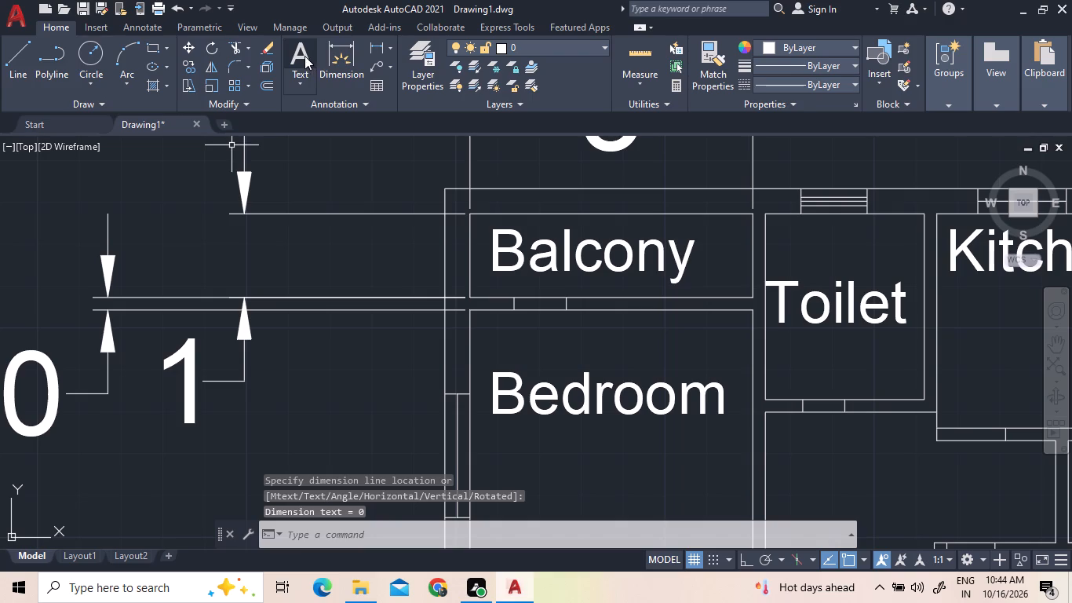
# Add a vertical linear dimension to the left side of the Bedroom below the Balcony, outside the outer wall.
pyautogui.click(377, 46)
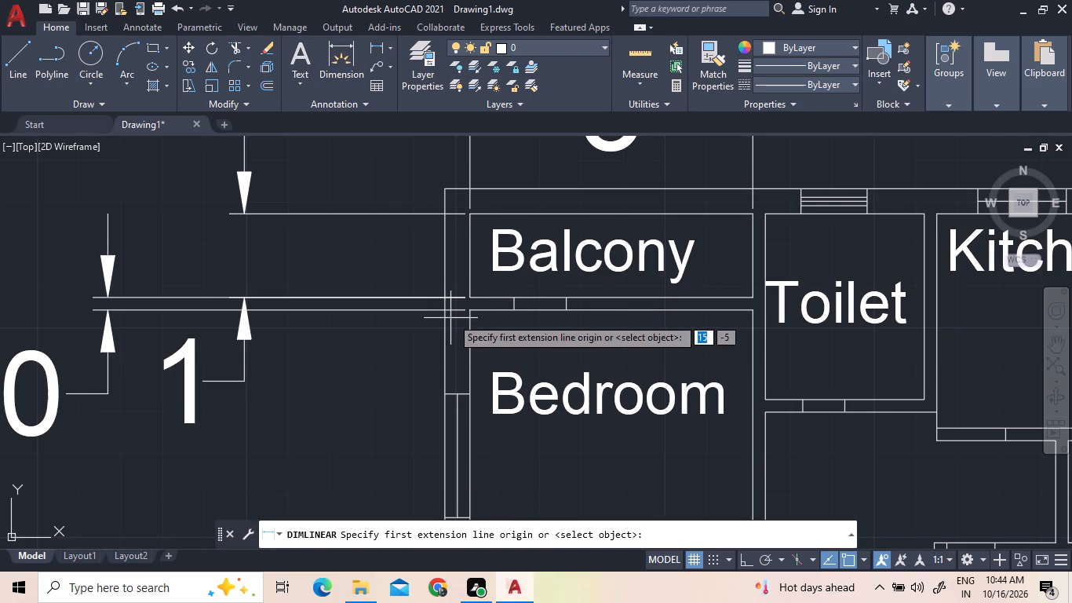
pyautogui.click(466, 311)
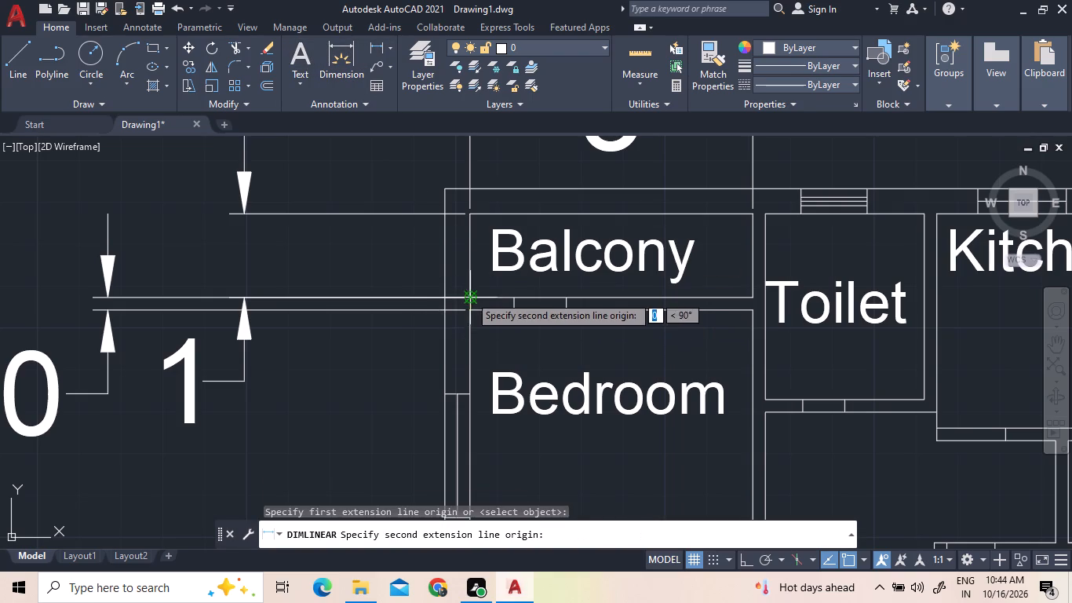
pyautogui.scroll(-3, 469, 295)
pyautogui.scroll(4, 471, 361)
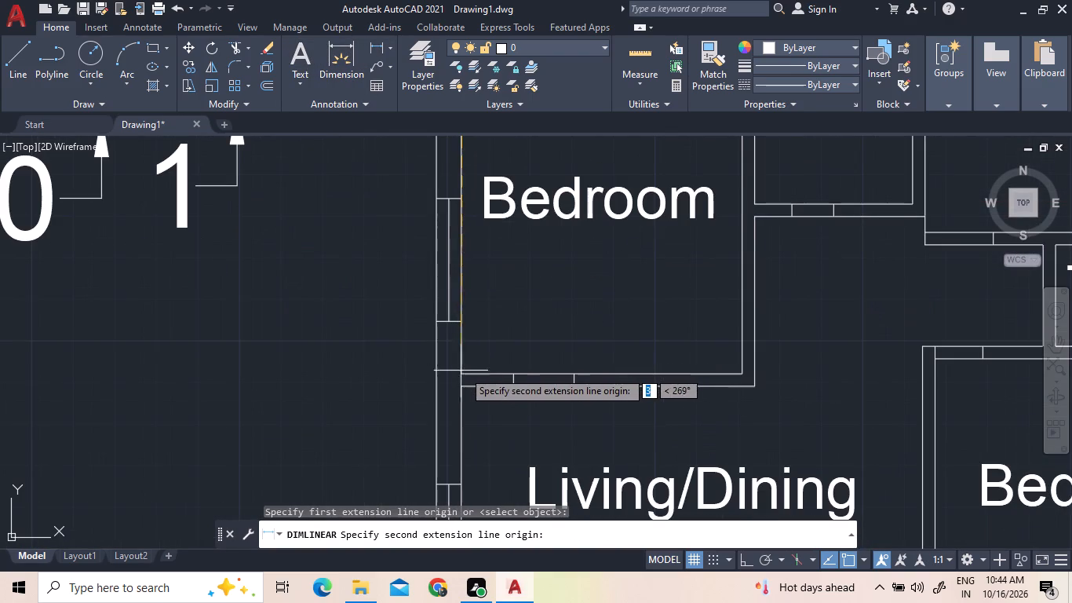
pyautogui.click(463, 371)
pyautogui.click(373, 366)
pyautogui.scroll(-3, 432, 367)
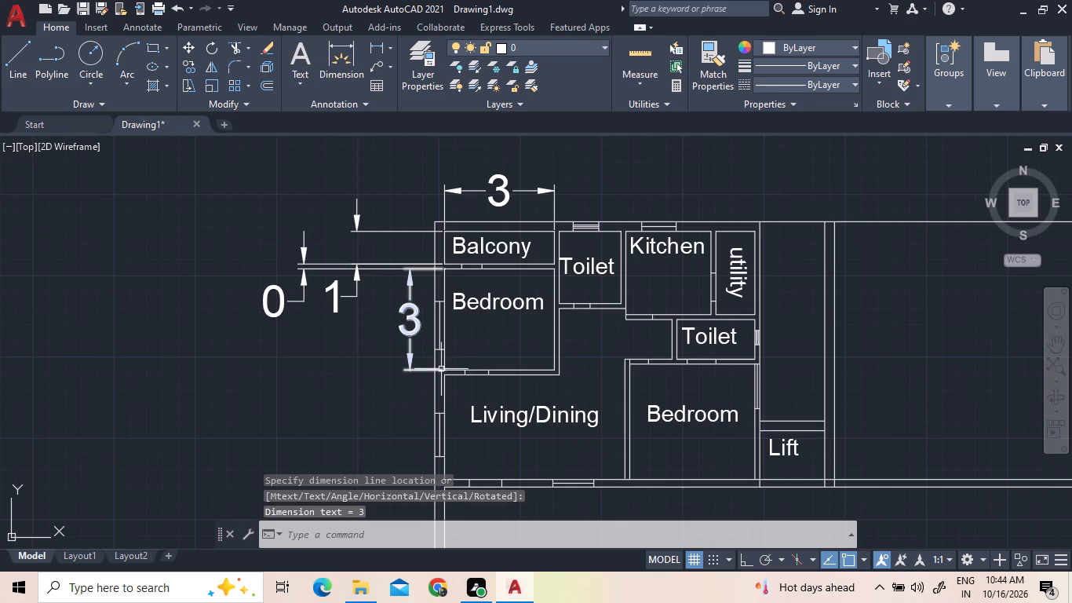
# Add a vertical linear dimension to the Living/Dining room's left side, roughly in line with the Bedroom's vertical dimension.
pyautogui.click(378, 45)
pyautogui.scroll(-2, 421, 125)
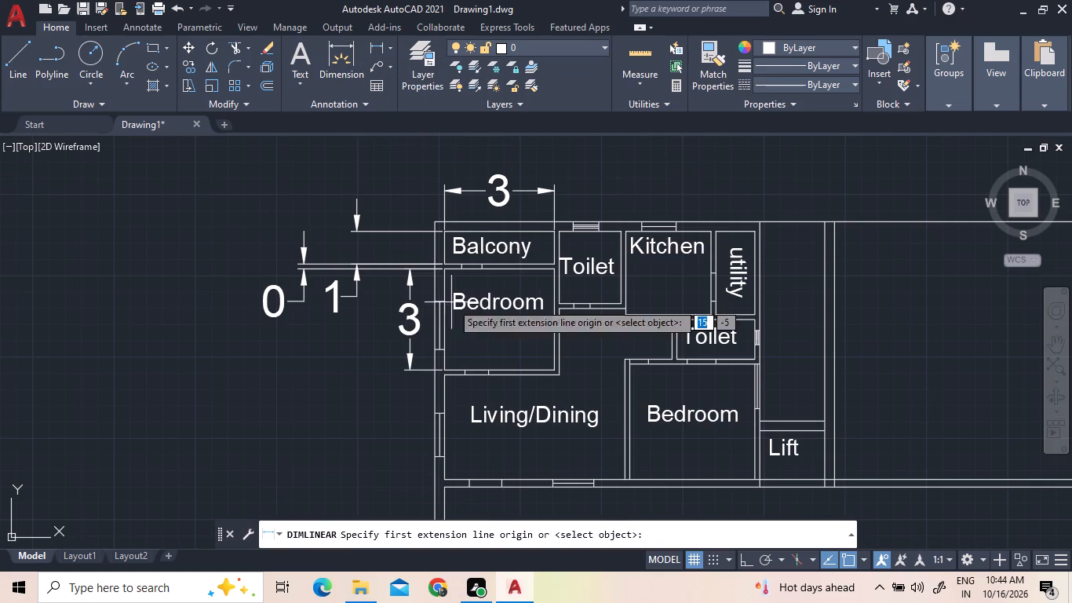
pyautogui.click(447, 379)
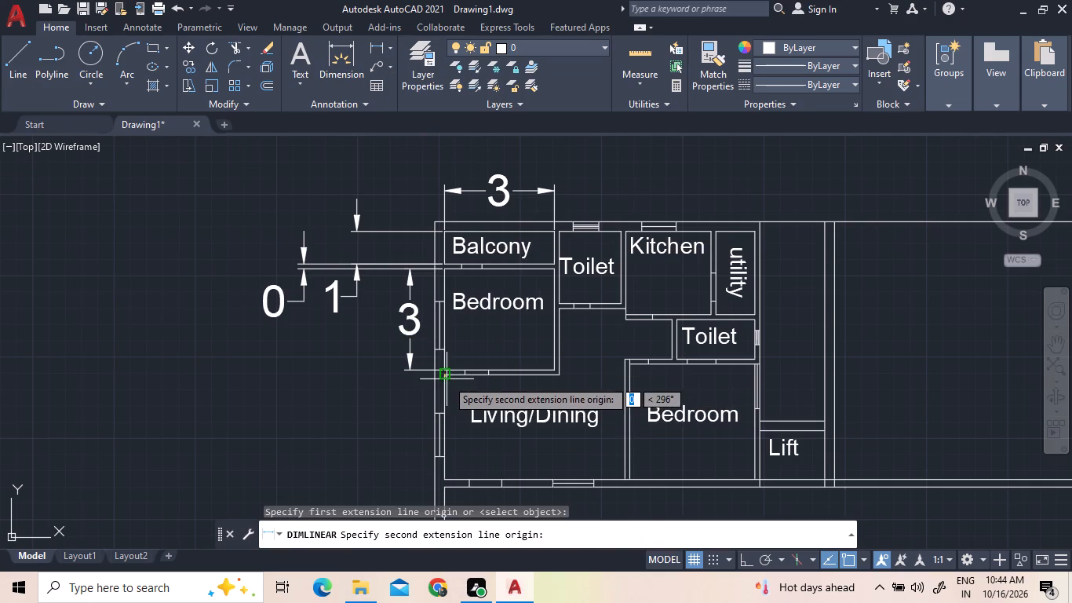
pyautogui.click(446, 475)
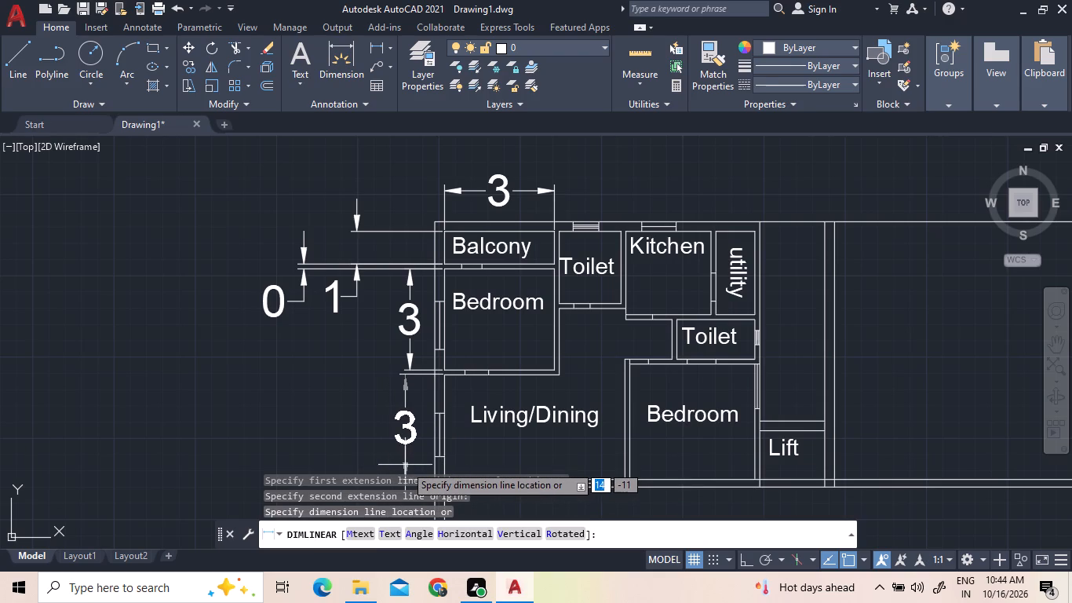
pyautogui.click(405, 465)
pyautogui.scroll(-3, 487, 345)
pyautogui.scroll(3, 523, 358)
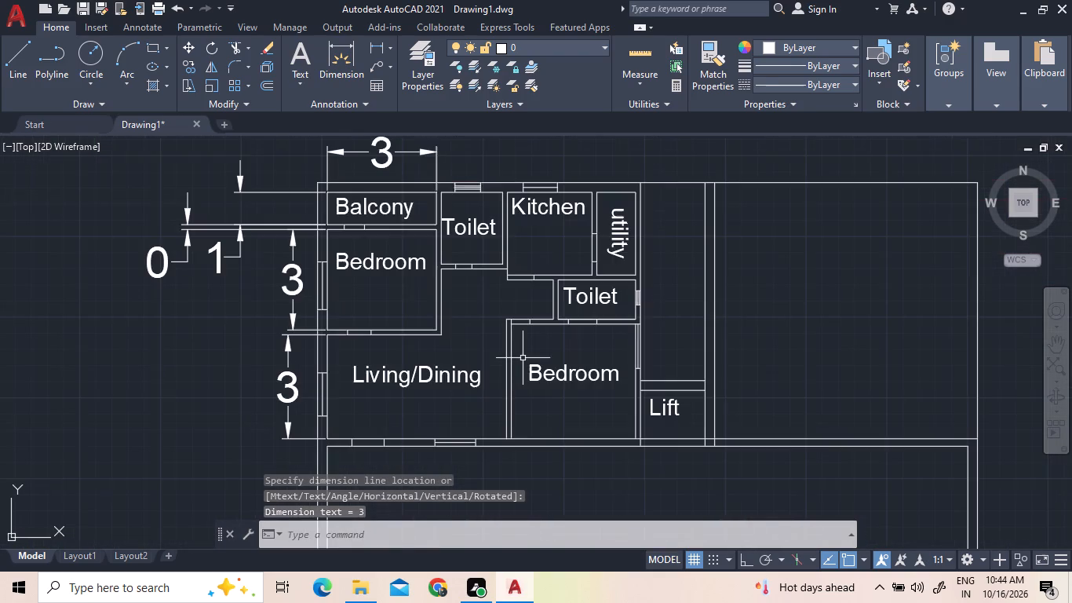
# Add a horizontal linear dimension across the Living/Dining room's width, placing it inside the room above the label.
pyautogui.click(381, 49)
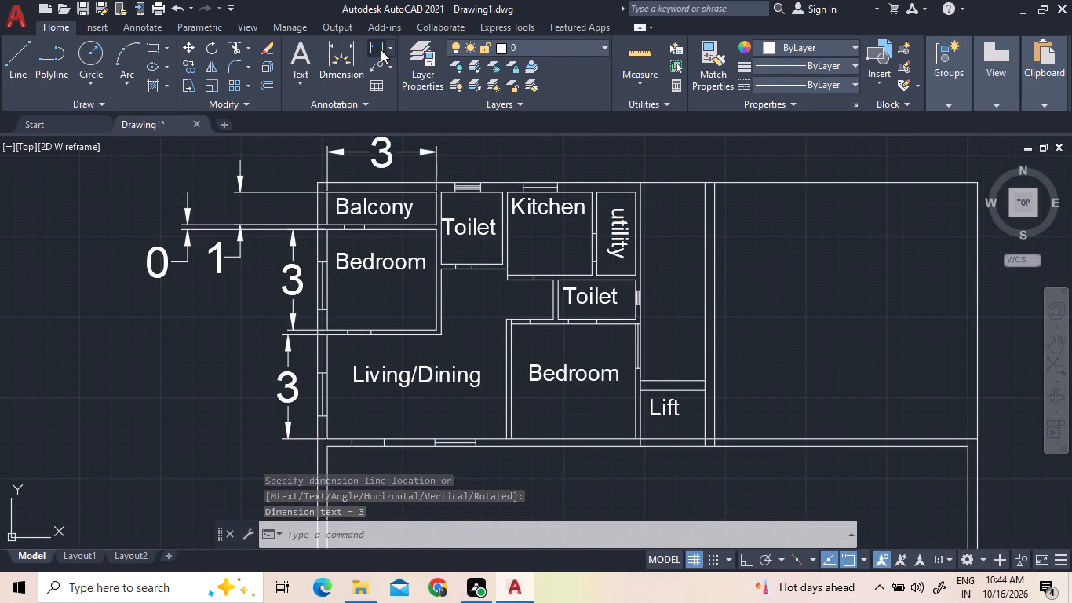
pyautogui.click(330, 337)
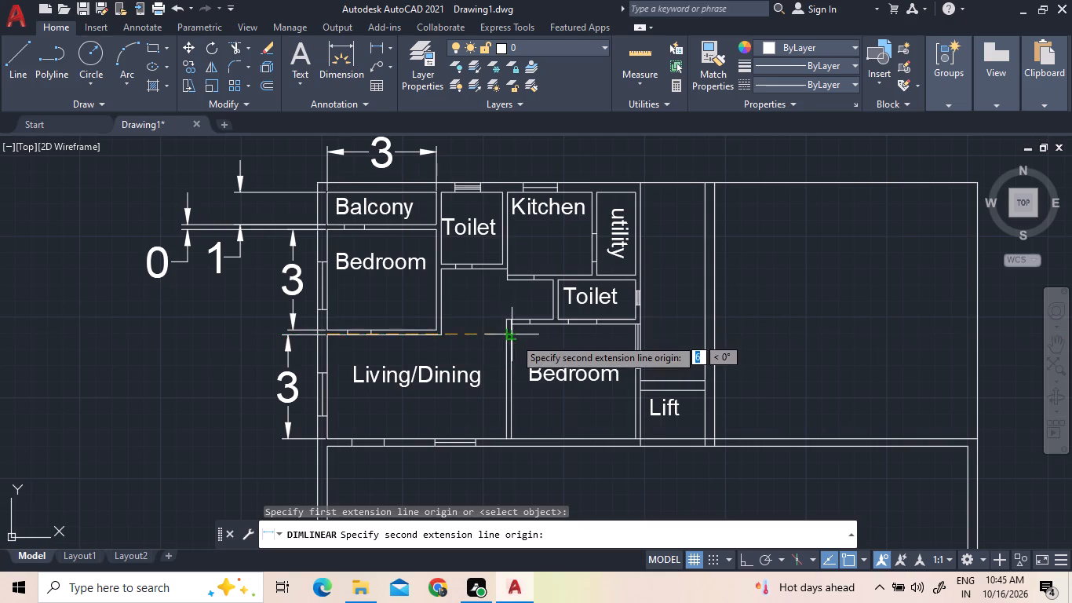
pyautogui.scroll(4, 514, 338)
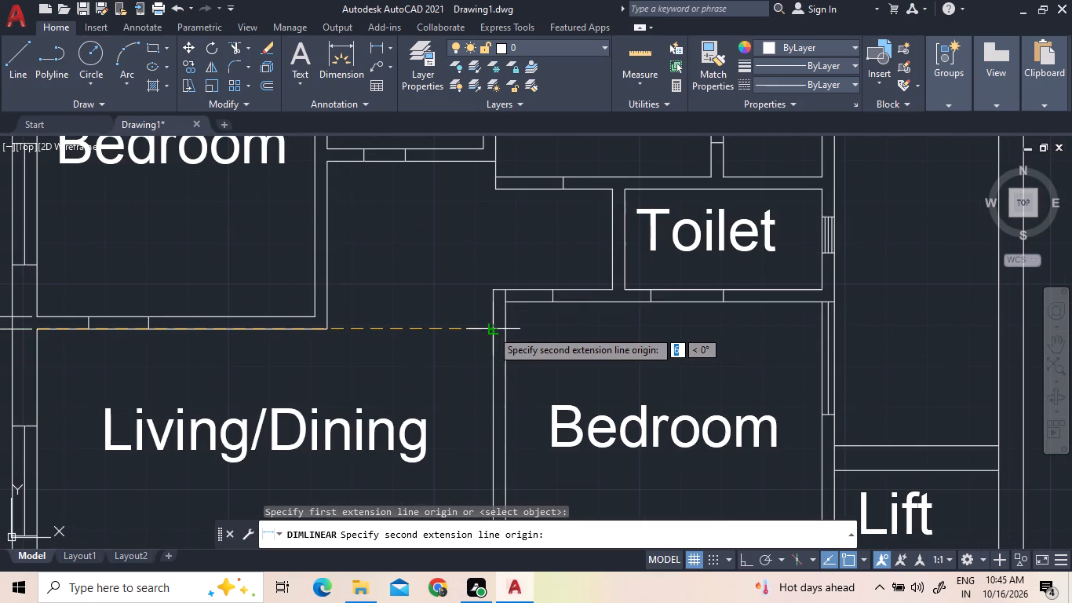
pyautogui.click(491, 330)
pyautogui.scroll(-3, 494, 335)
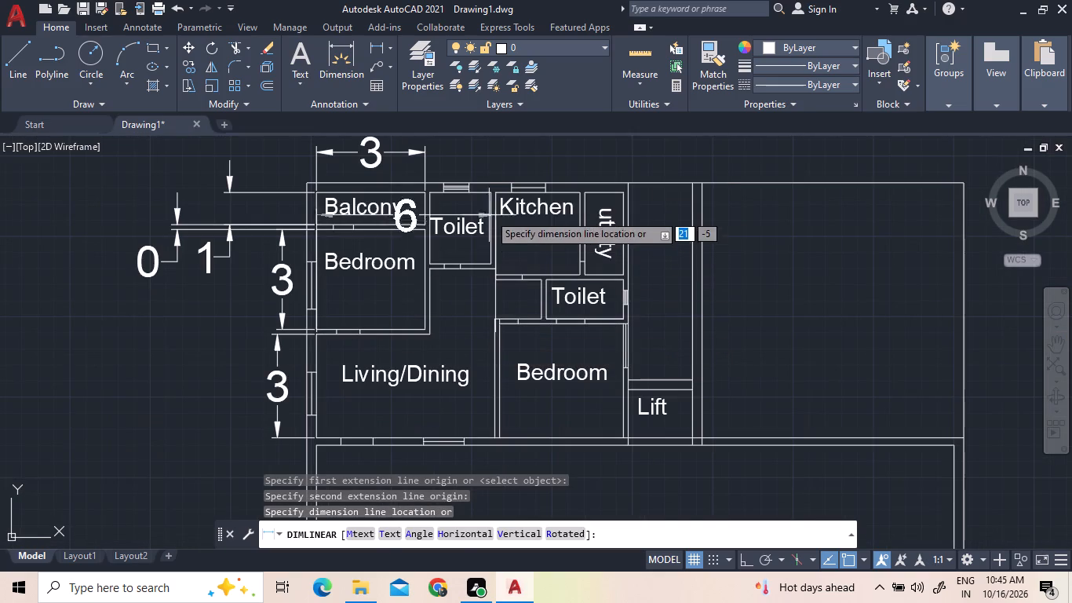
pyautogui.scroll(2, 525, 234)
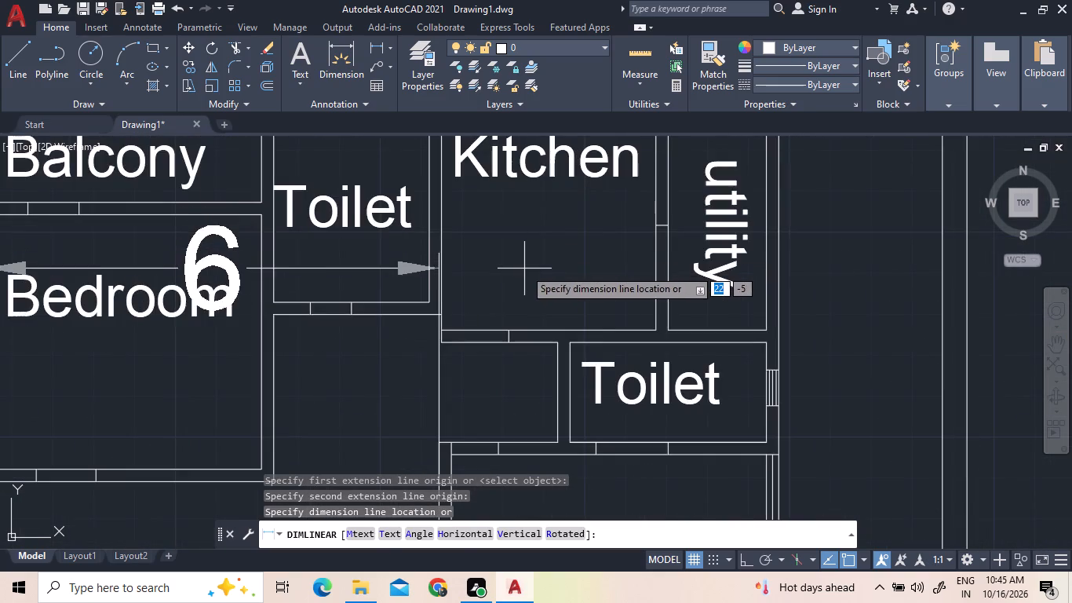
pyautogui.scroll(-2, 524, 269)
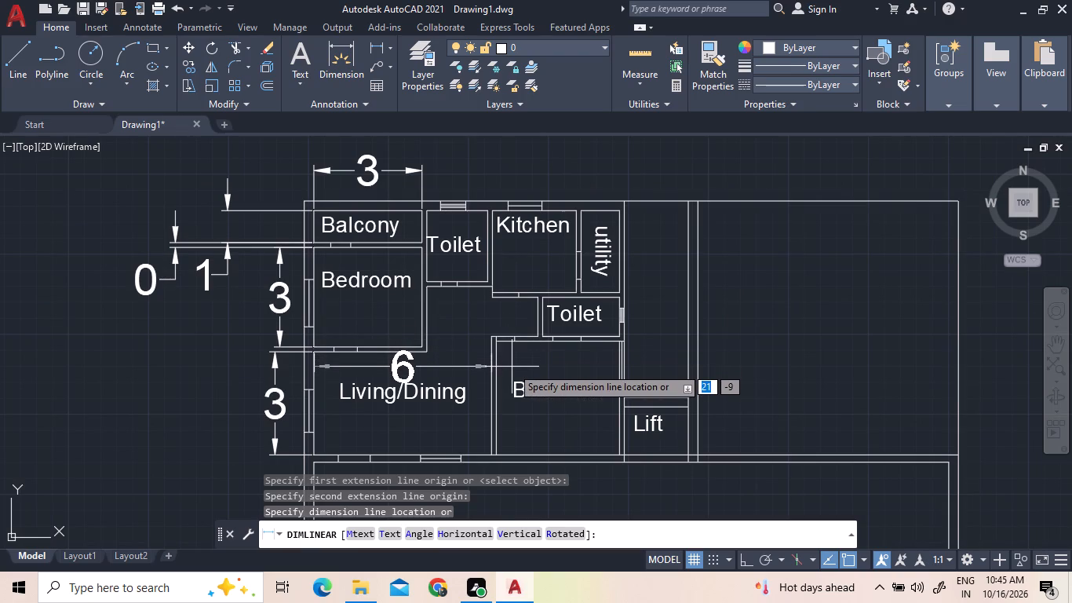
pyautogui.scroll(-1, 510, 366)
pyautogui.scroll(2, 510, 366)
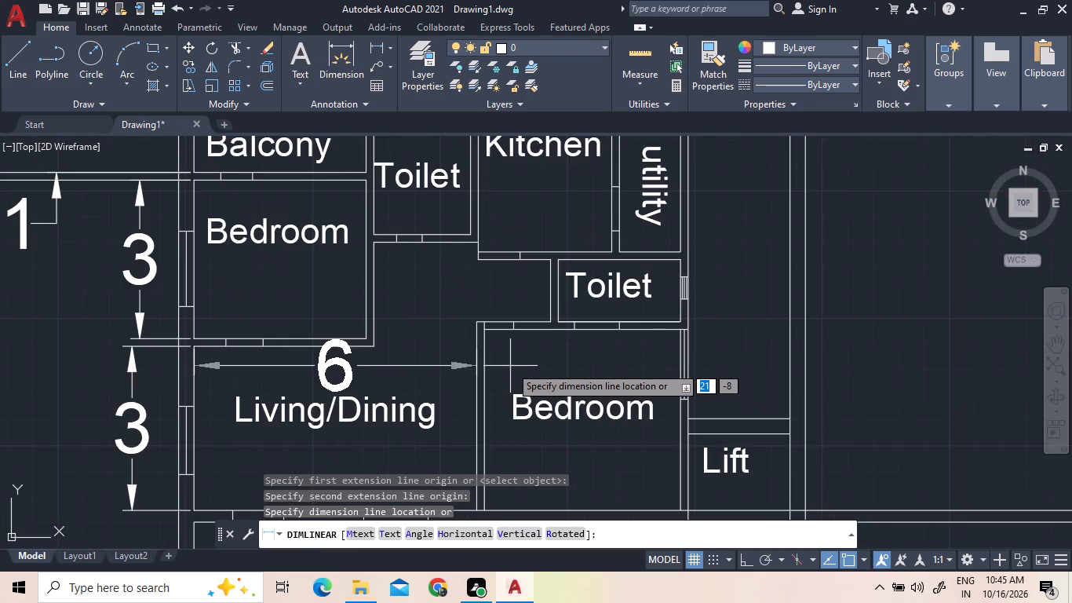
pyautogui.click(509, 372)
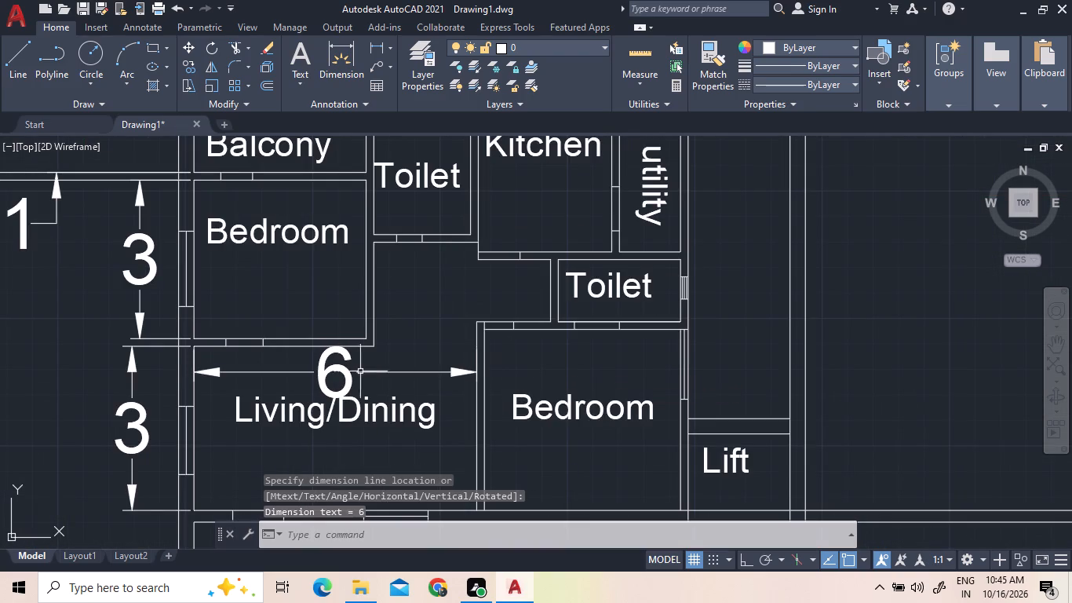
# Set the text height of the Balcony's vertical dimension to 0.5.
pyautogui.scroll(-2, 415, 388)
pyautogui.scroll(2, 236, 313)
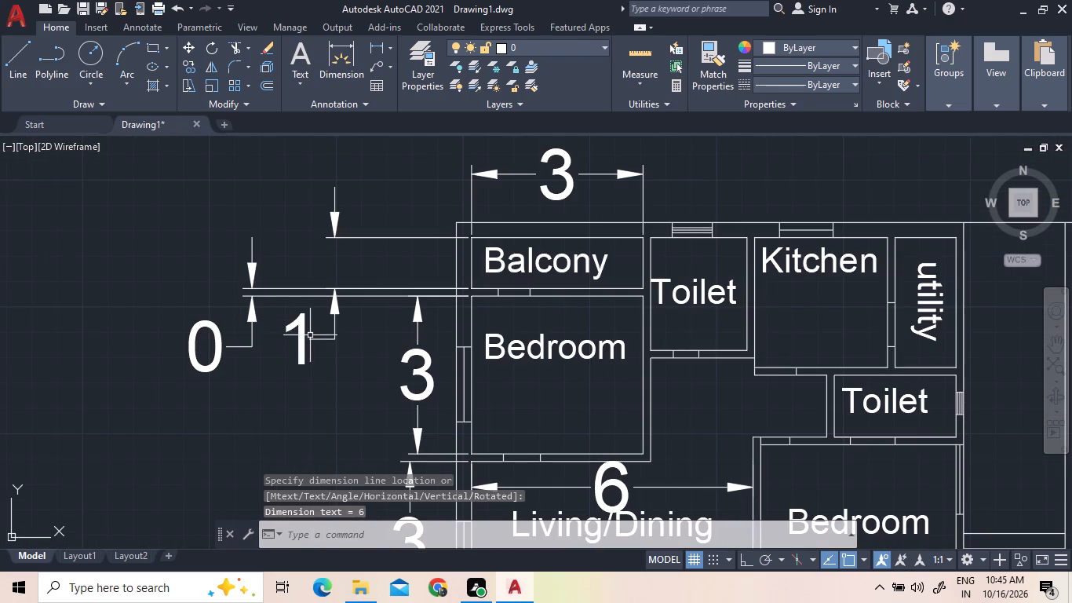
pyautogui.doubleClick(303, 336)
pyautogui.tripleClick(303, 336)
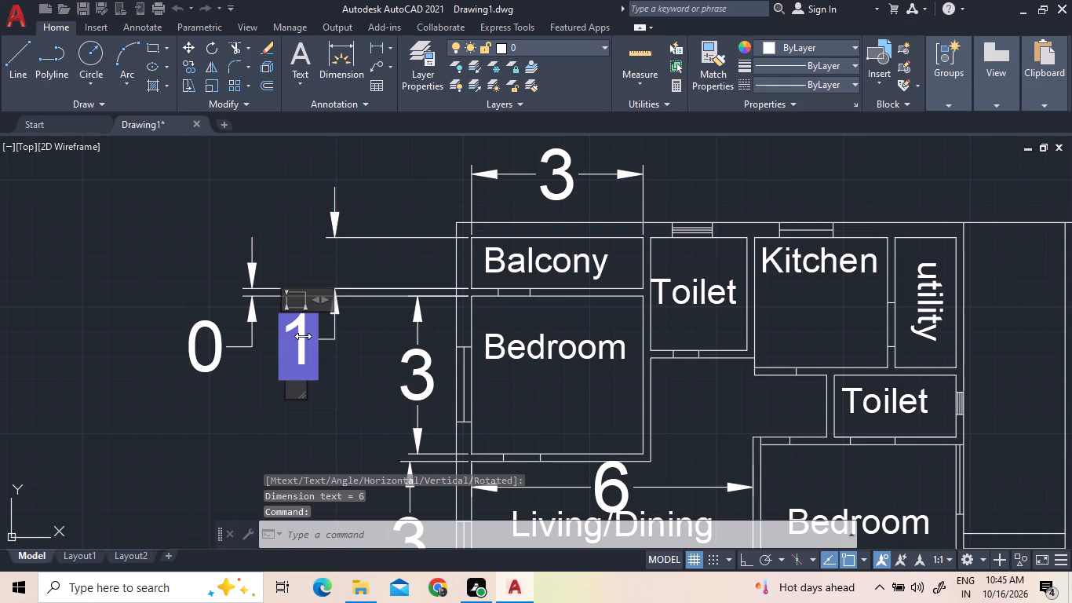
pyautogui.click(295, 349)
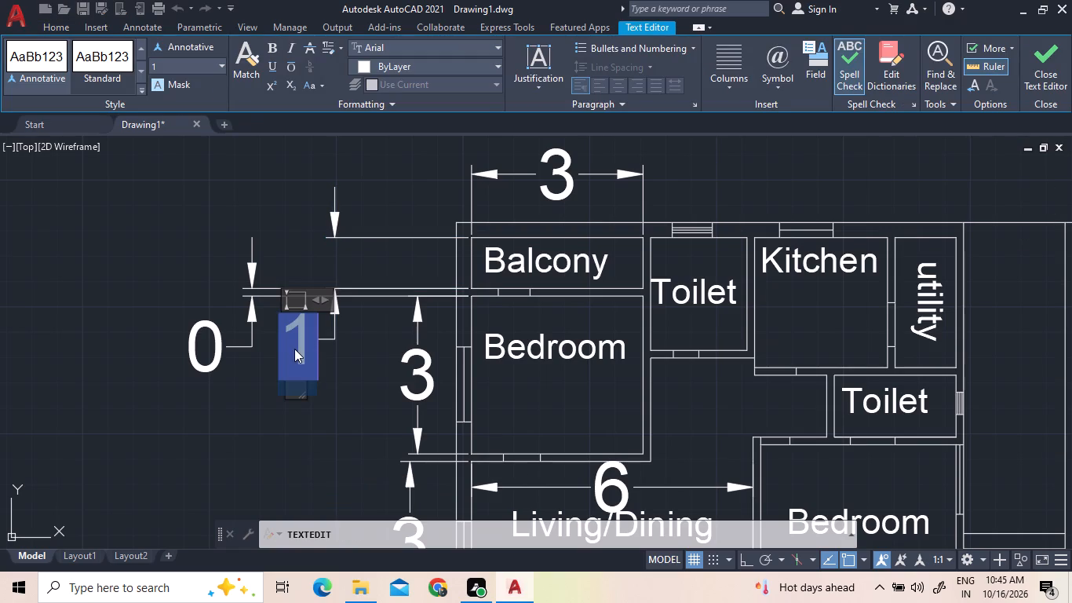
pyautogui.click(172, 58)
pyautogui.write('0.')
pyautogui.press('5')
pyautogui.press('Return')
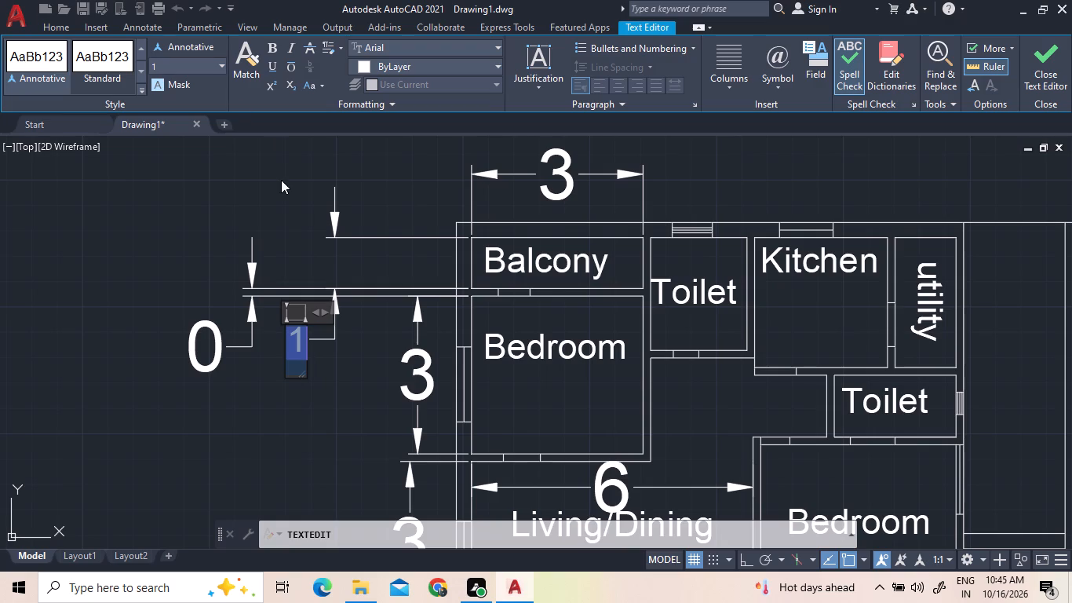
pyautogui.click(278, 202)
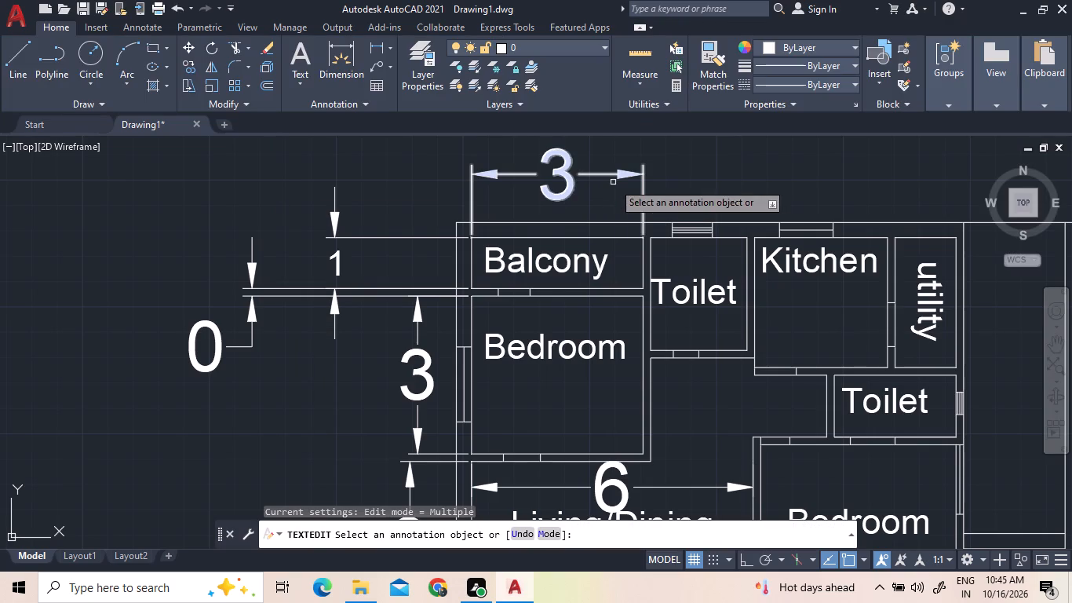
# Set the text height to 0.5 for the wall-thickness dimension between the Balcony and the Bedroom.
pyautogui.tripleClick(208, 323)
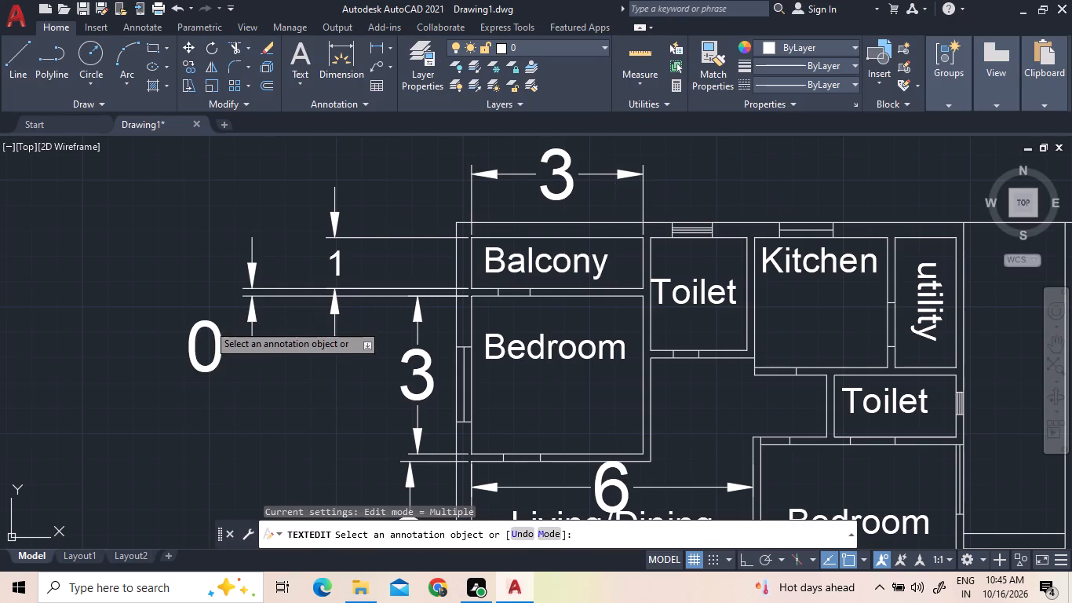
pyautogui.click(208, 321)
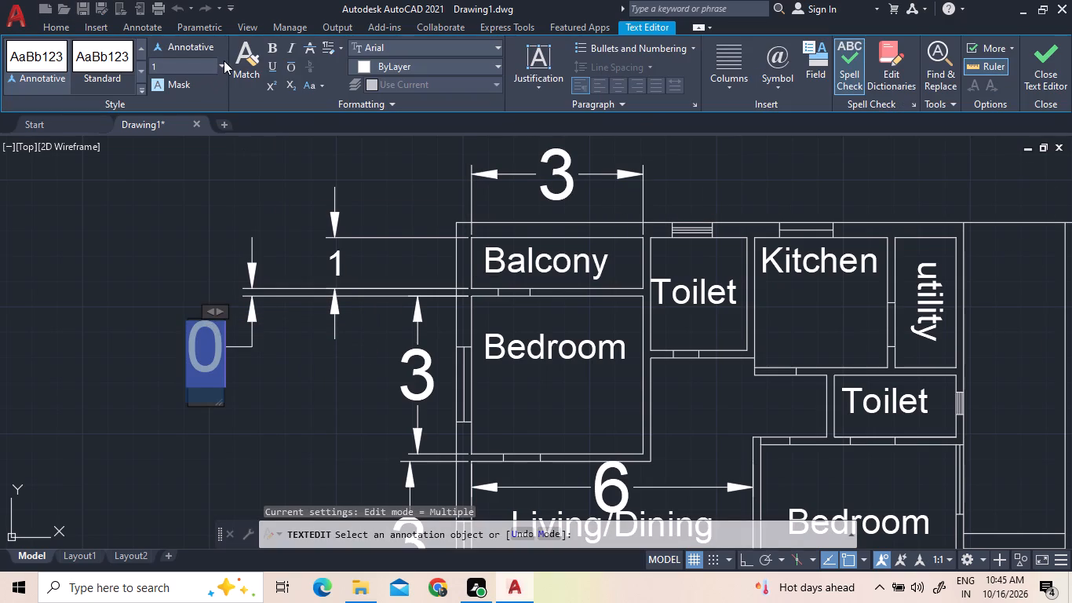
pyautogui.click(221, 63)
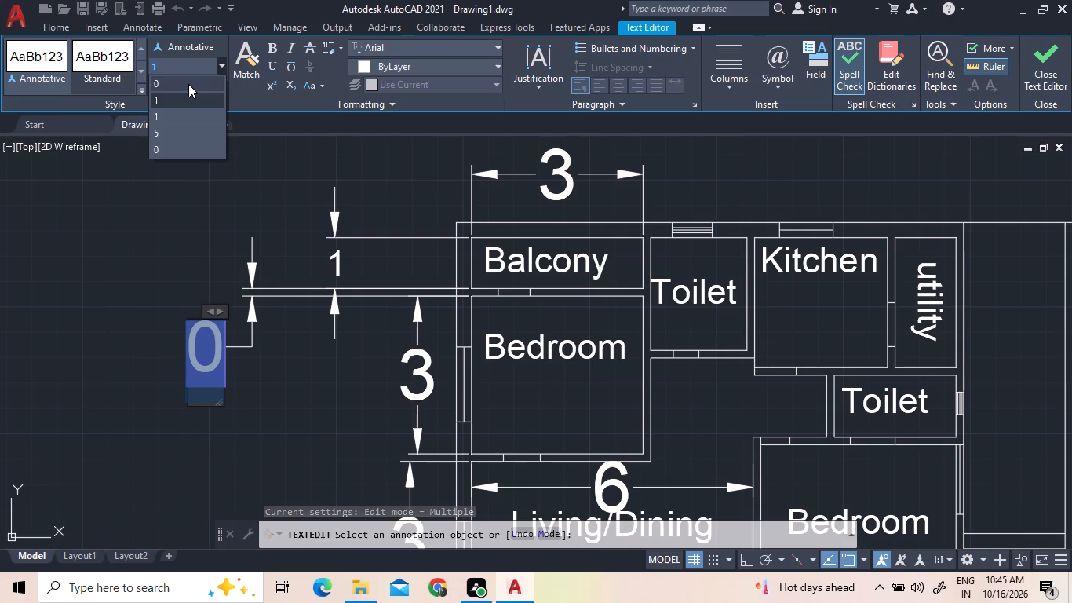
pyautogui.click(188, 84)
pyautogui.click(180, 63)
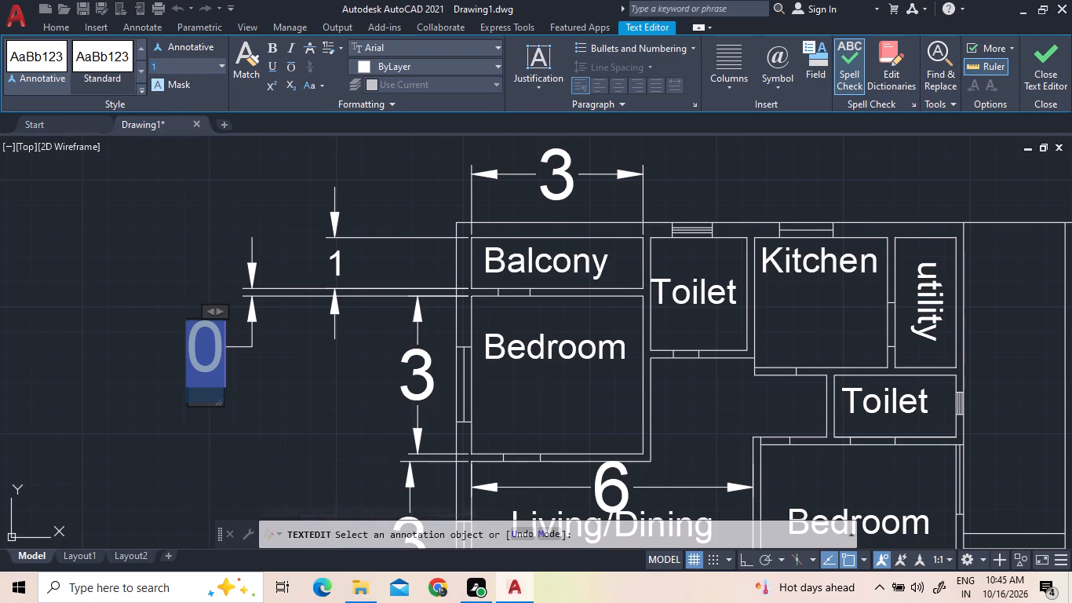
pyautogui.write('0.5')
pyautogui.press('Return')
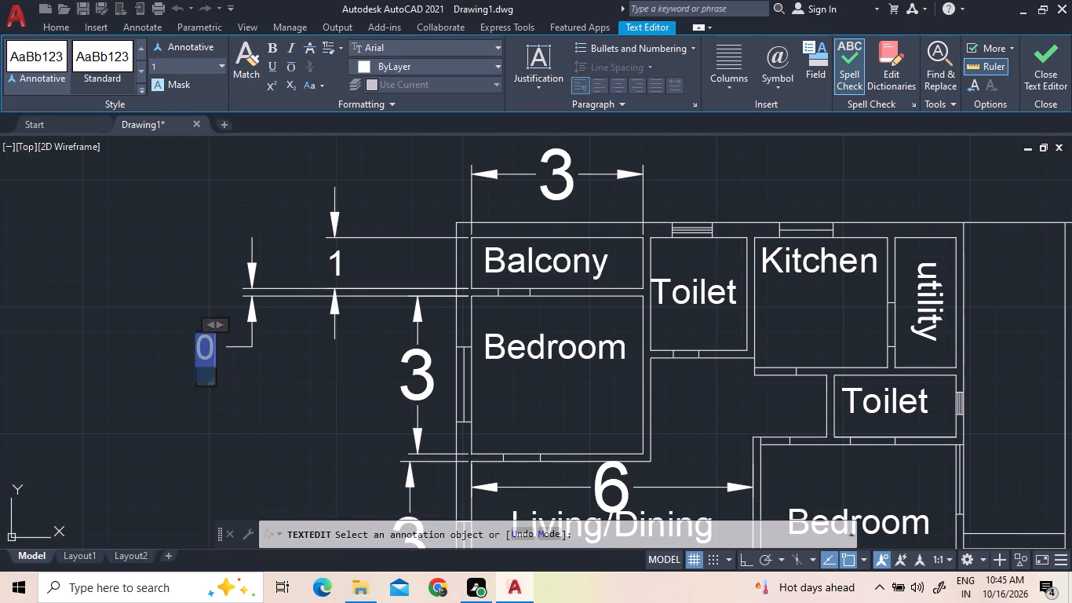
# Set the text height of the horizontal dimension above the Balcony to 0.5.
pyautogui.tripleClick(552, 155)
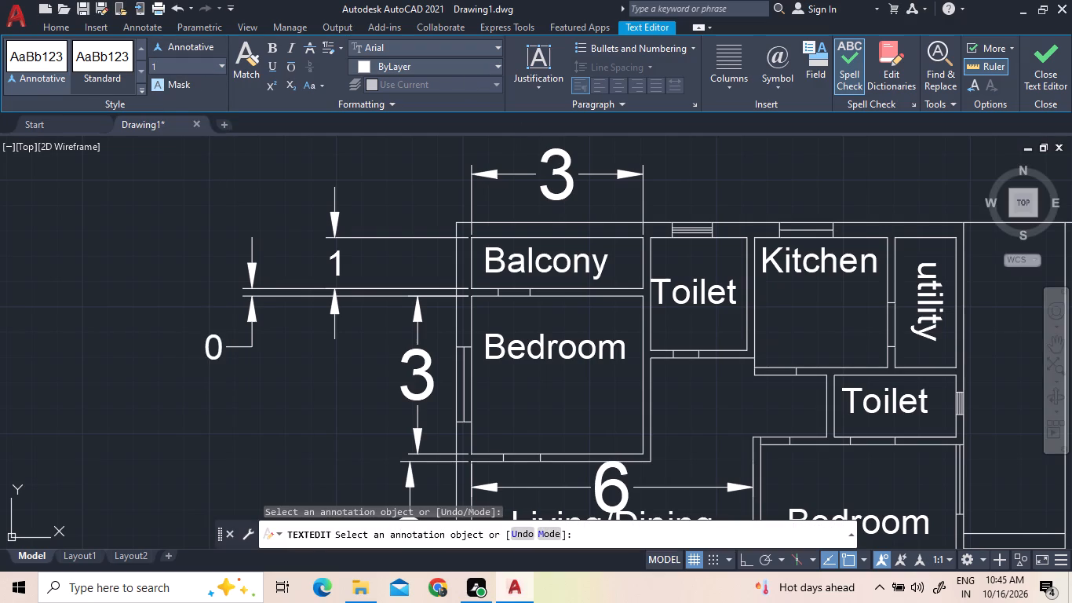
pyautogui.doubleClick(551, 152)
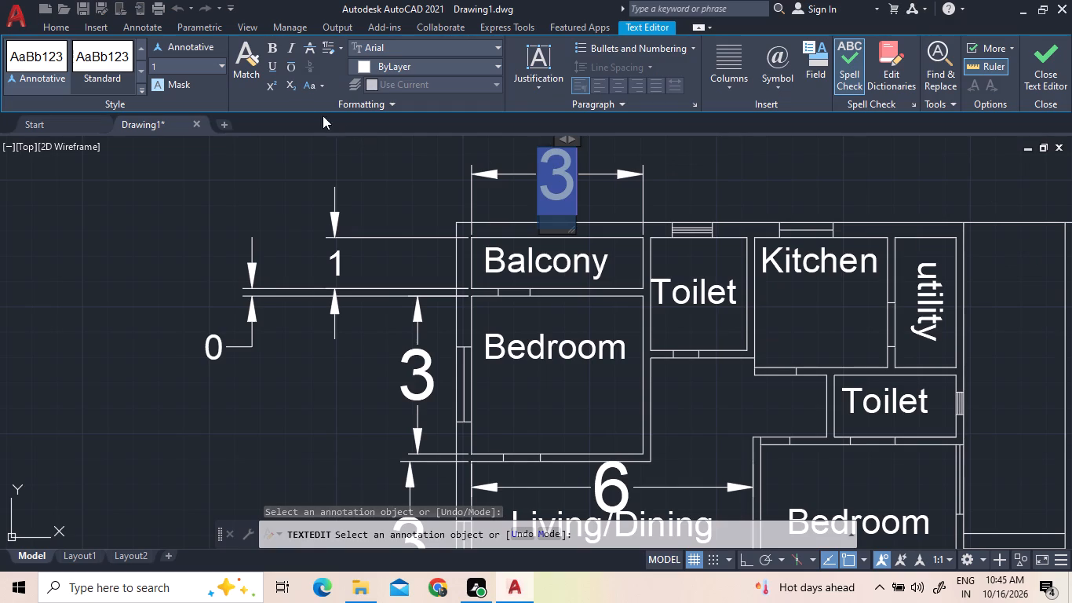
pyautogui.click(224, 69)
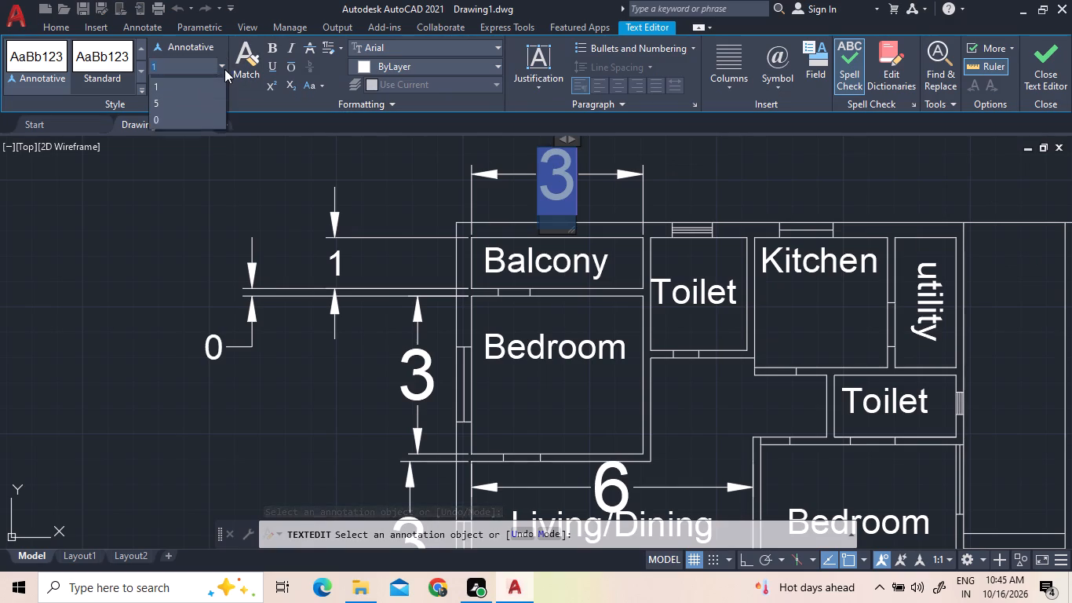
pyautogui.click(191, 87)
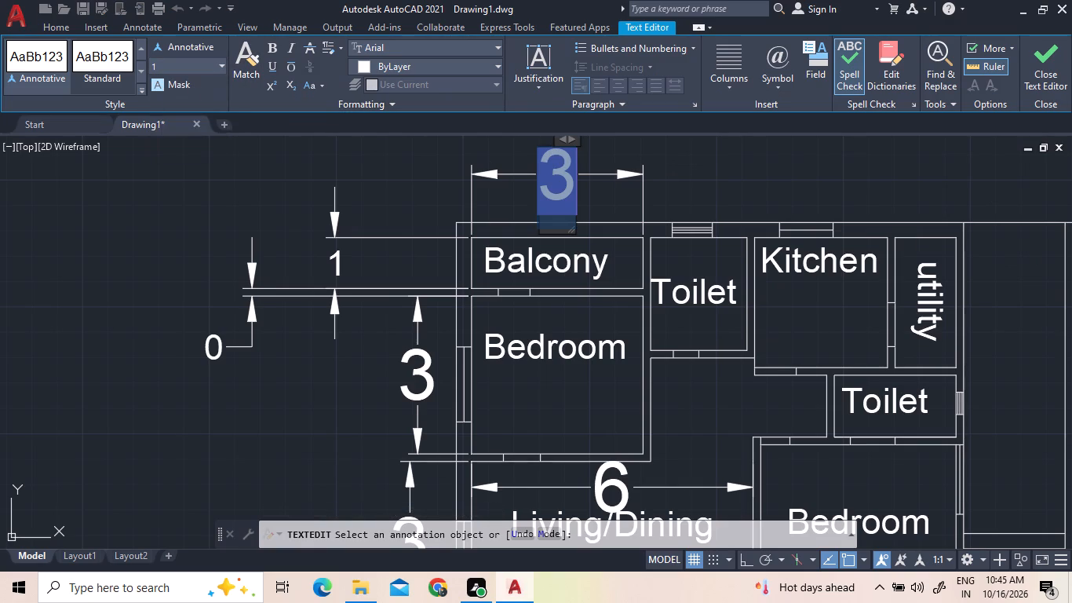
pyautogui.click(174, 71)
pyautogui.write('0.5')
pyautogui.press('Return')
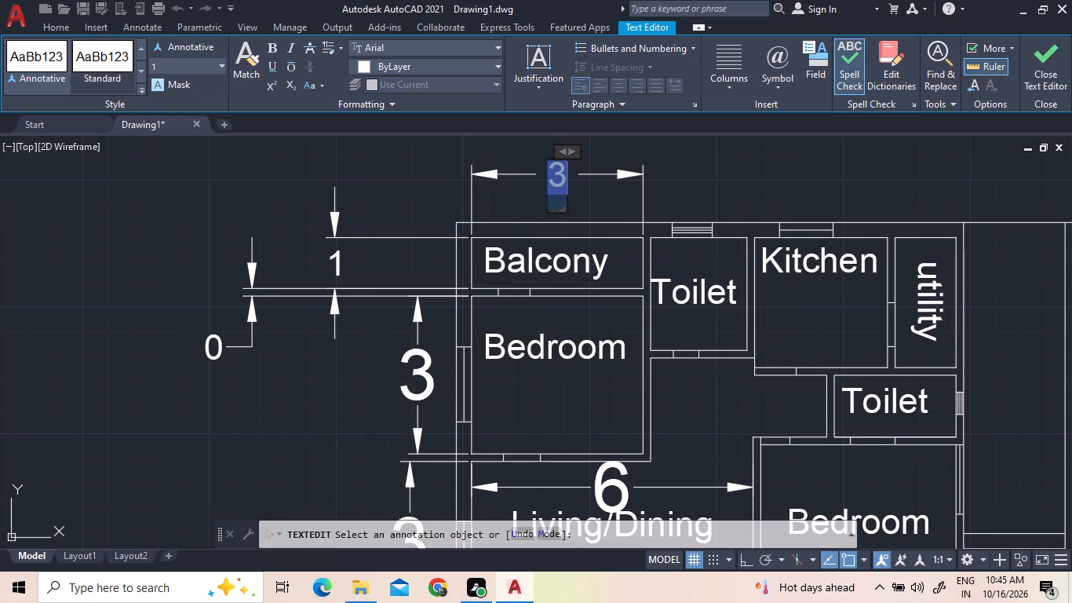
pyautogui.click(385, 181)
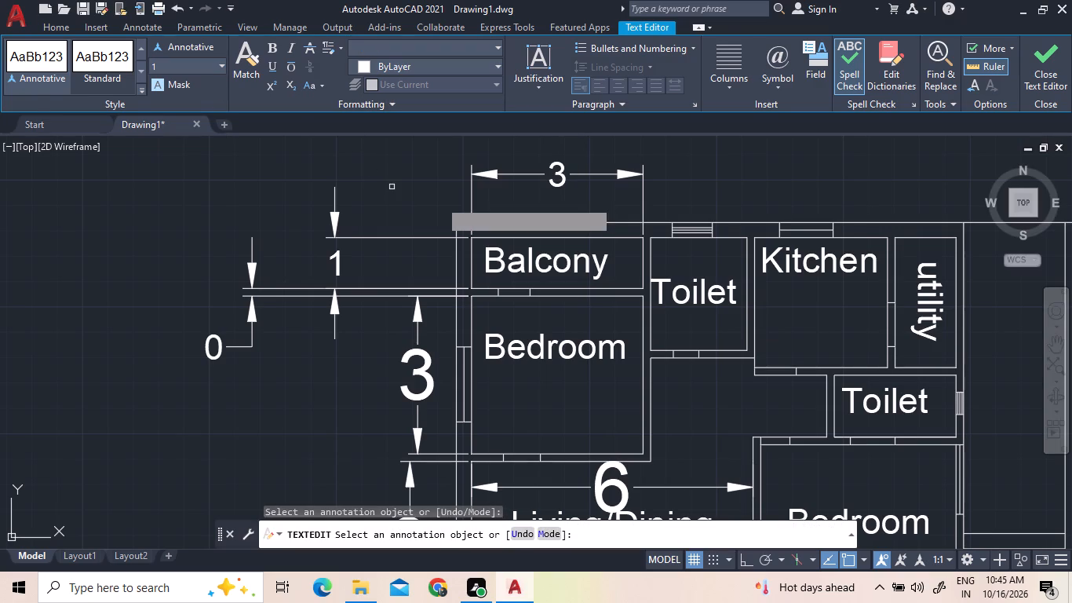
# Set the text height to 0.5 for the vertical dimension beside the Bedroom below the Balcony.
pyautogui.tripleClick(424, 364)
pyautogui.doubleClick(423, 364)
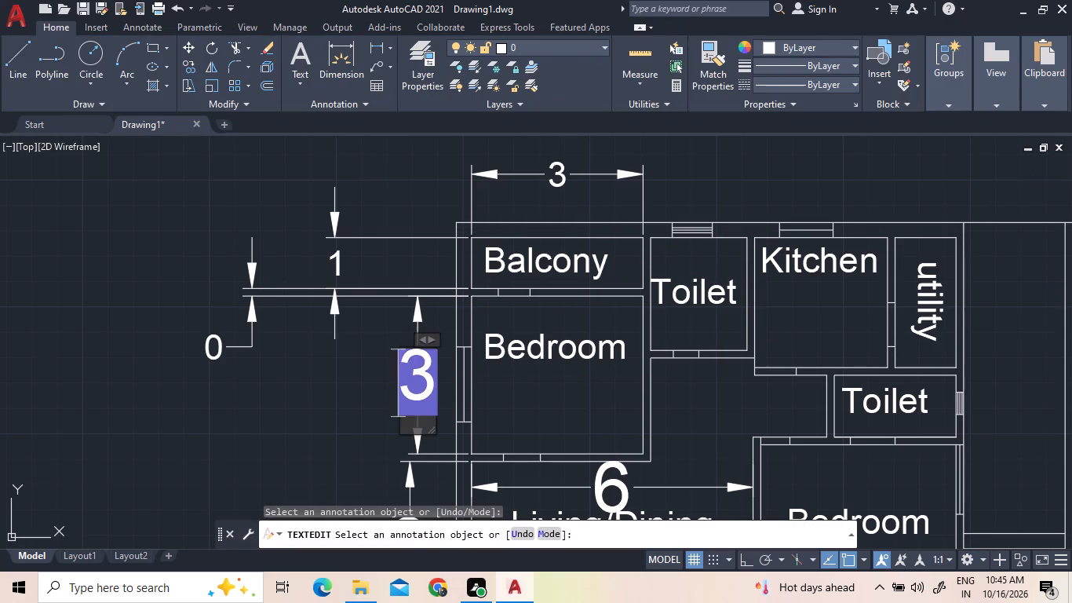
pyautogui.click(184, 64)
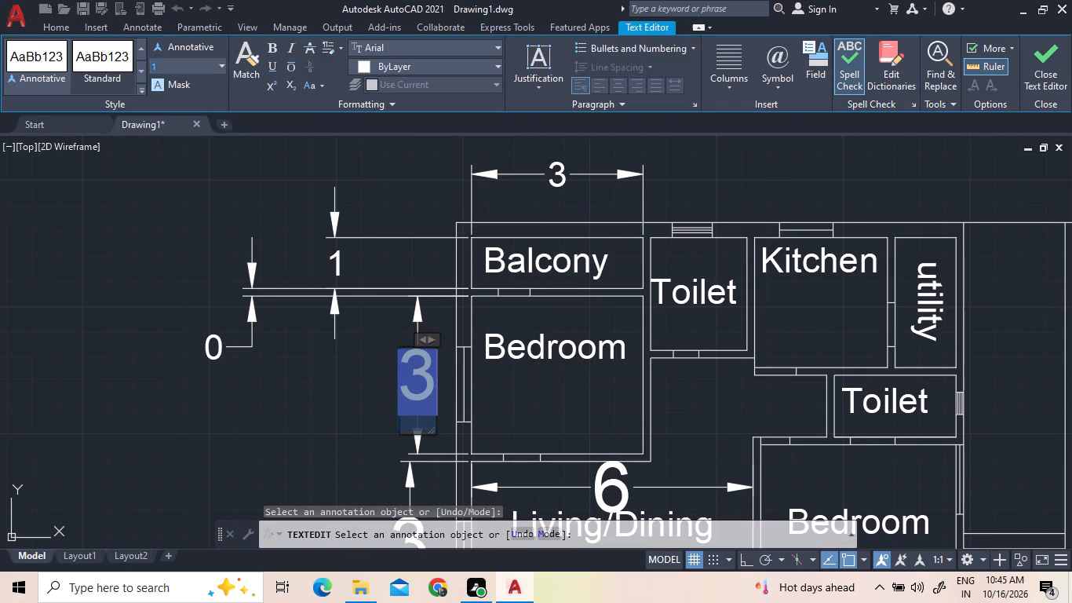
pyautogui.write('0.5')
pyautogui.press('Return')
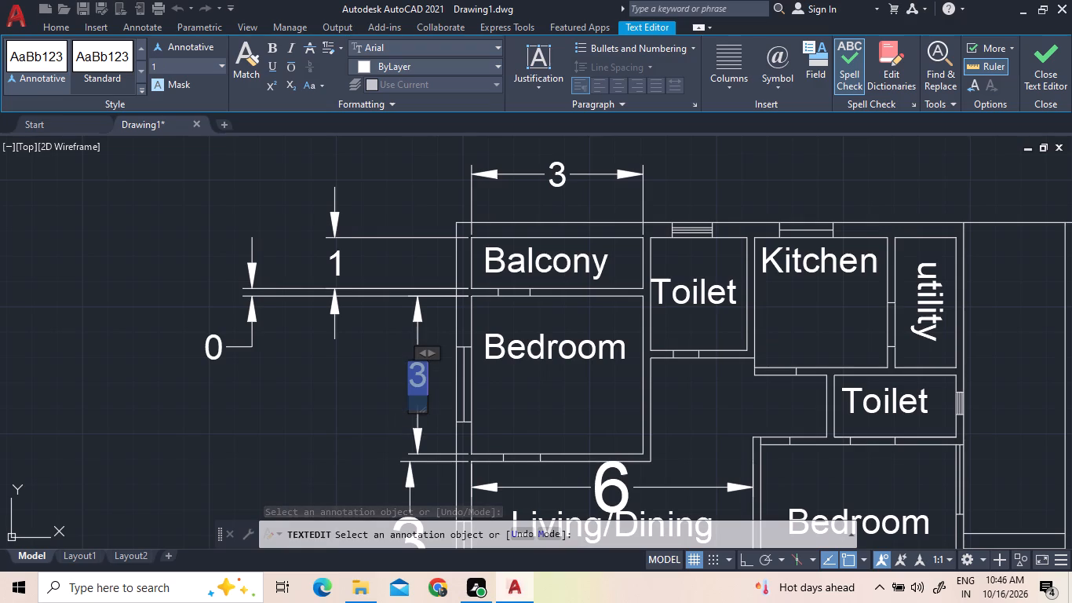
pyautogui.click(394, 378)
# Set the text height of the horizontal dimension inside the Living/Dining room to 0.5.
pyautogui.scroll(-3, 465, 349)
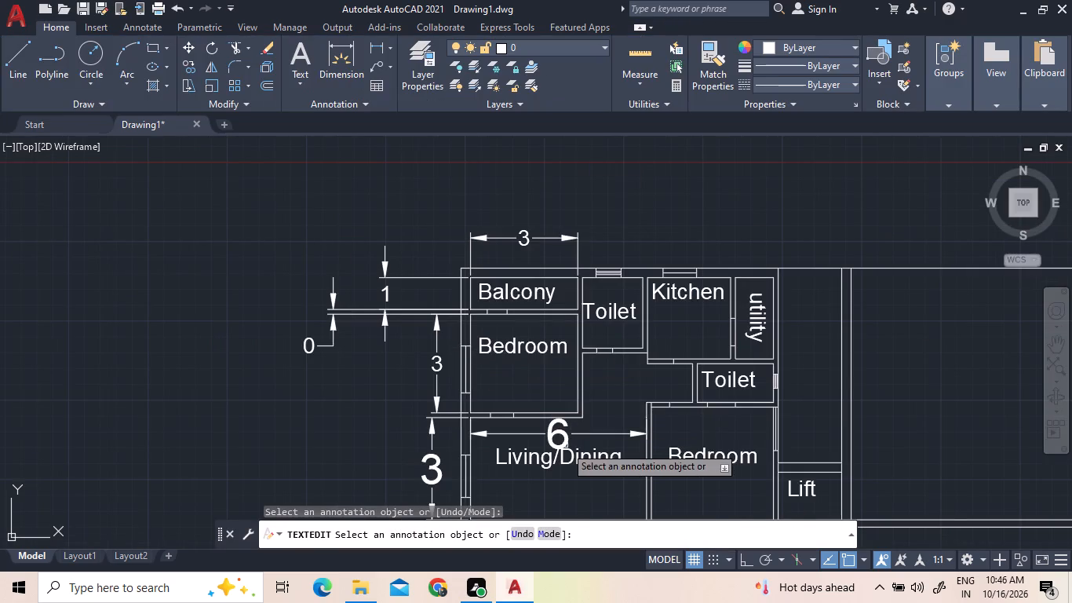
pyautogui.scroll(3, 563, 446)
pyautogui.tripleClick(542, 391)
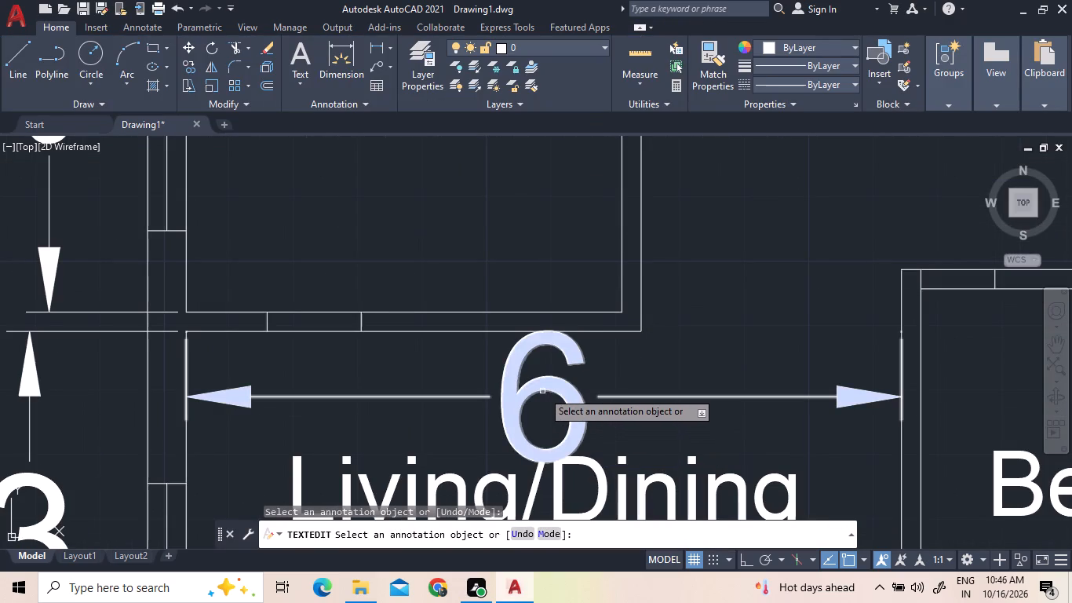
pyautogui.tripleClick(542, 391)
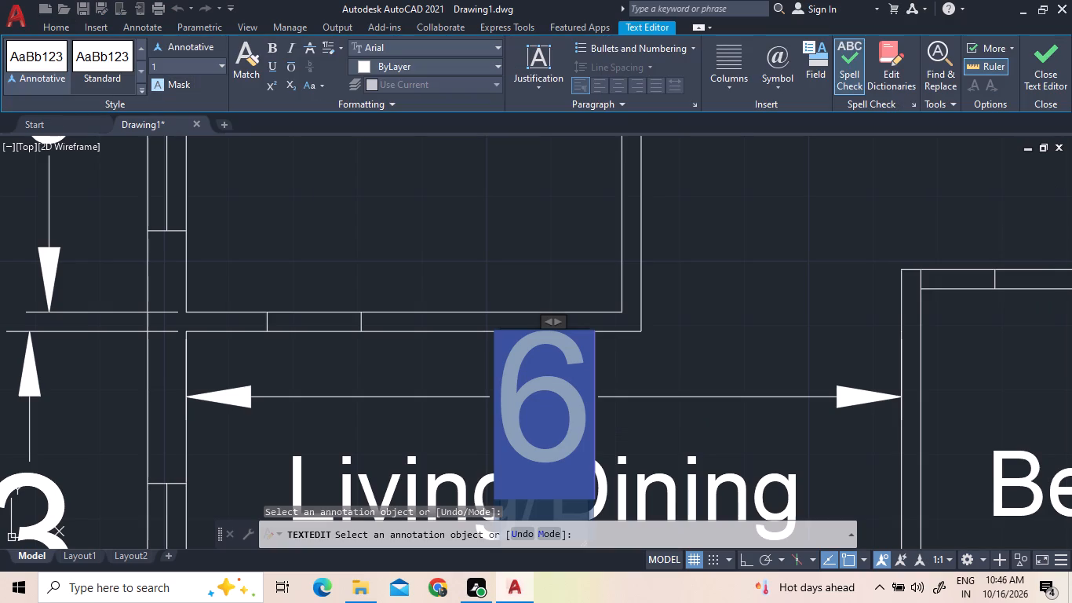
pyautogui.click(201, 66)
pyautogui.write('0.5')
pyautogui.press('Return')
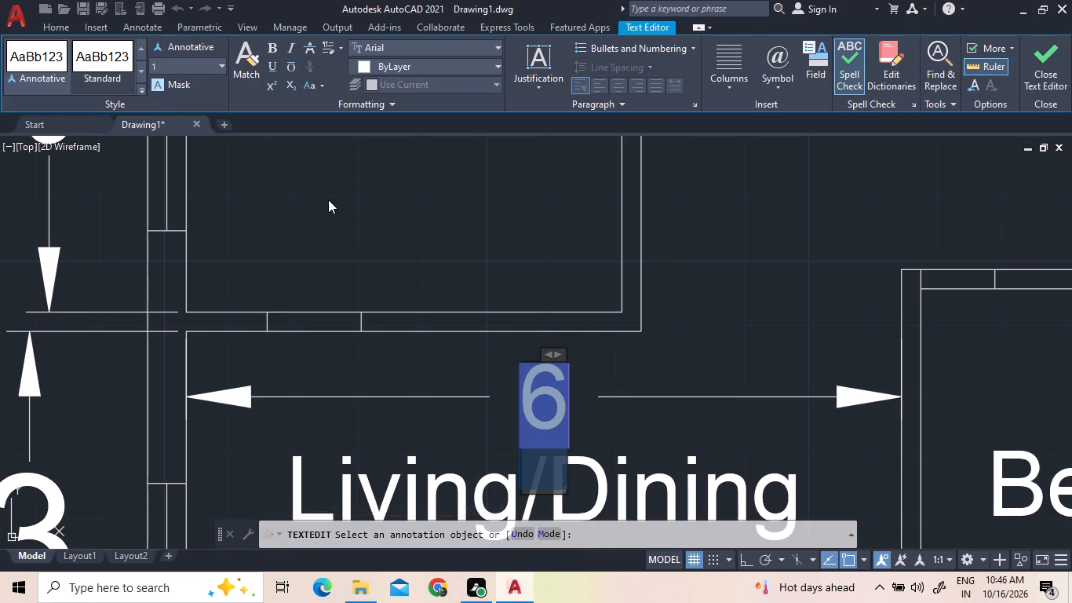
pyautogui.click(344, 210)
# Set the text height of the vertical dimension beside the Living/Dining room to 0.5.
pyautogui.scroll(-2, 344, 210)
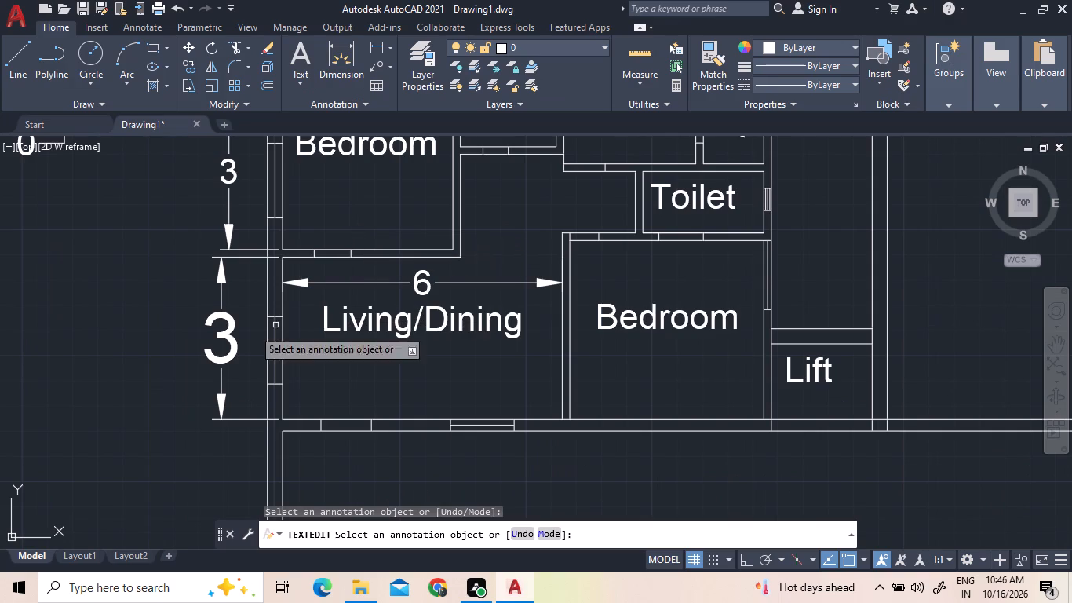
pyautogui.click(210, 320)
pyautogui.rightClick(210, 320)
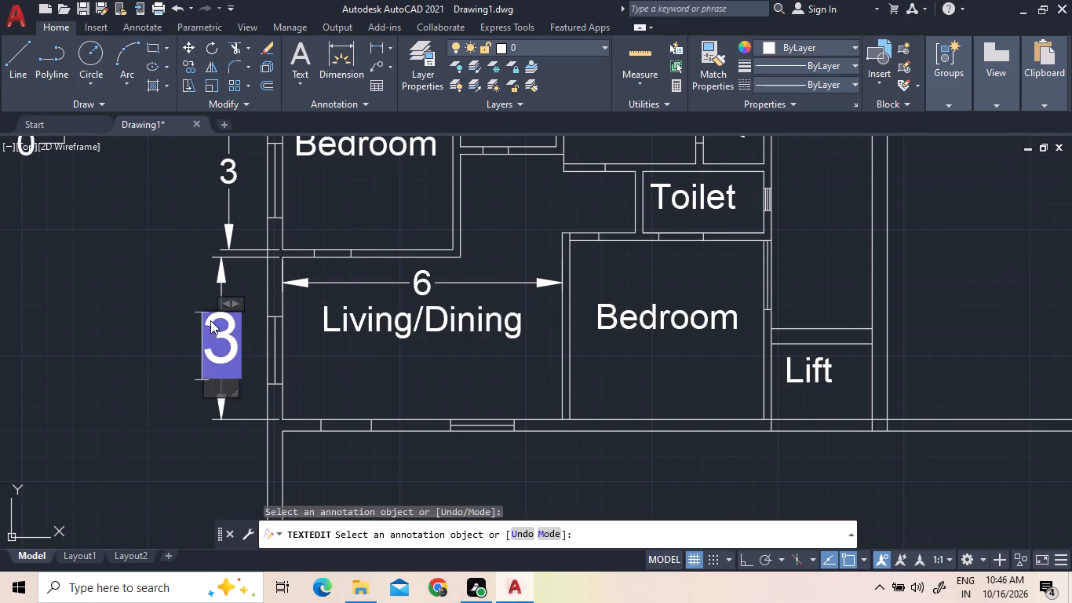
pyautogui.click(199, 331)
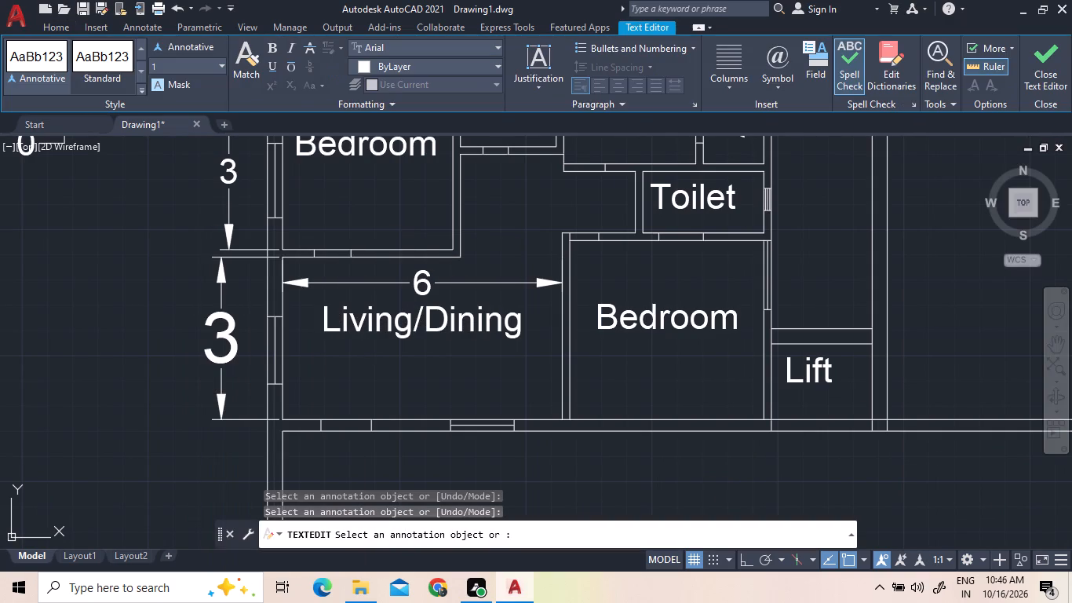
pyautogui.tripleClick(215, 317)
pyautogui.click(215, 317)
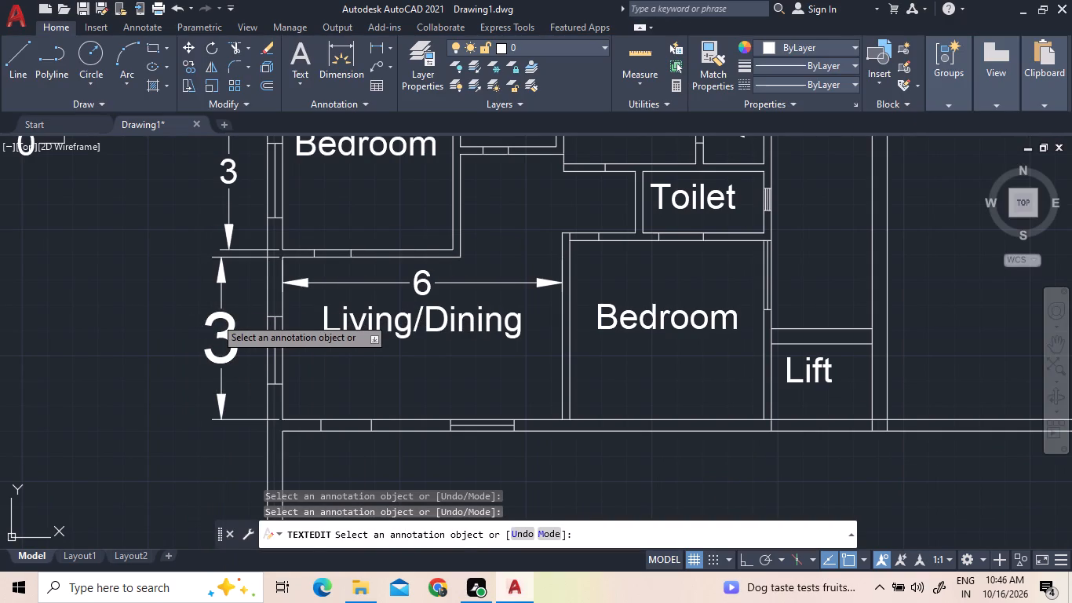
pyautogui.click(188, 64)
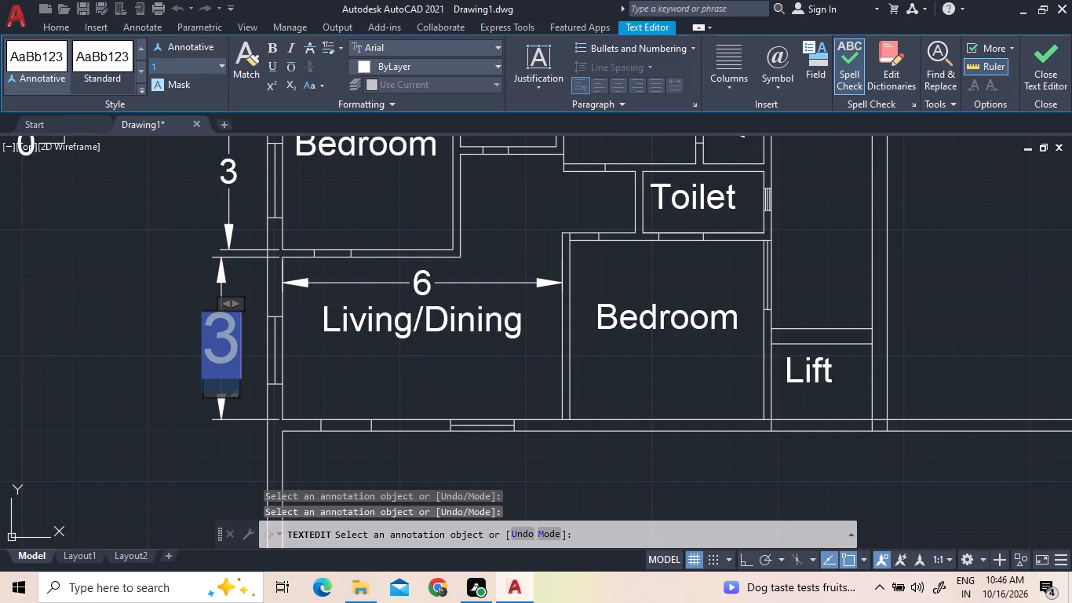
pyautogui.write('0.5')
pyautogui.press('Return')
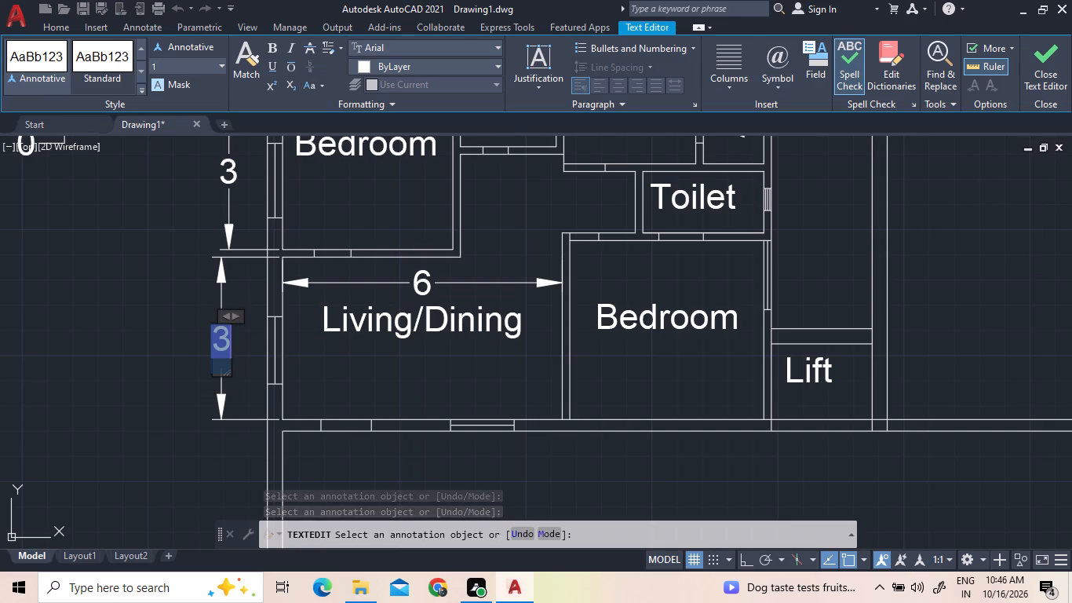
pyautogui.click(195, 289)
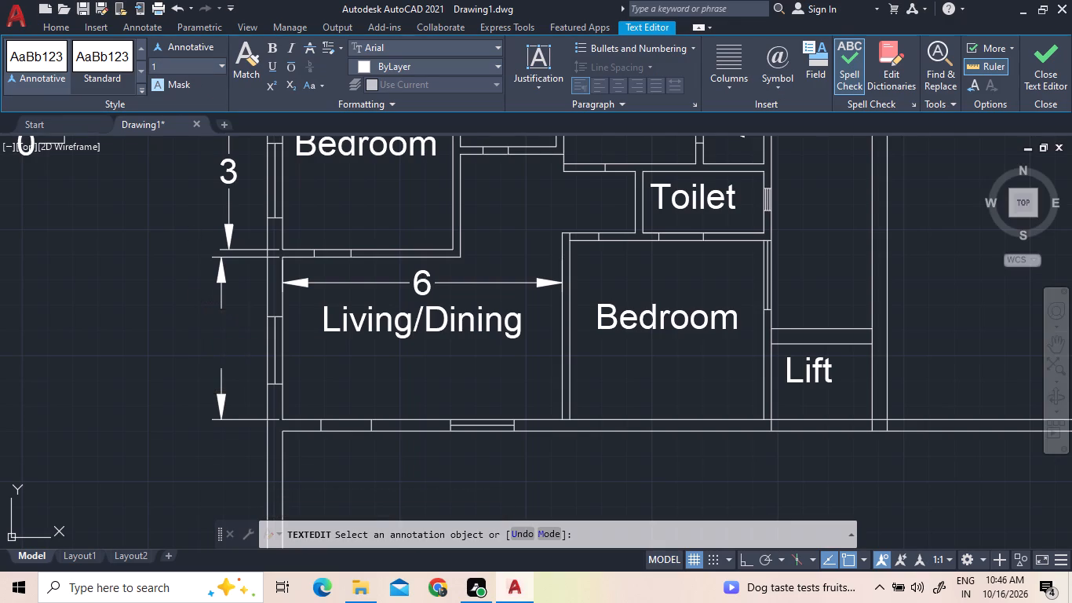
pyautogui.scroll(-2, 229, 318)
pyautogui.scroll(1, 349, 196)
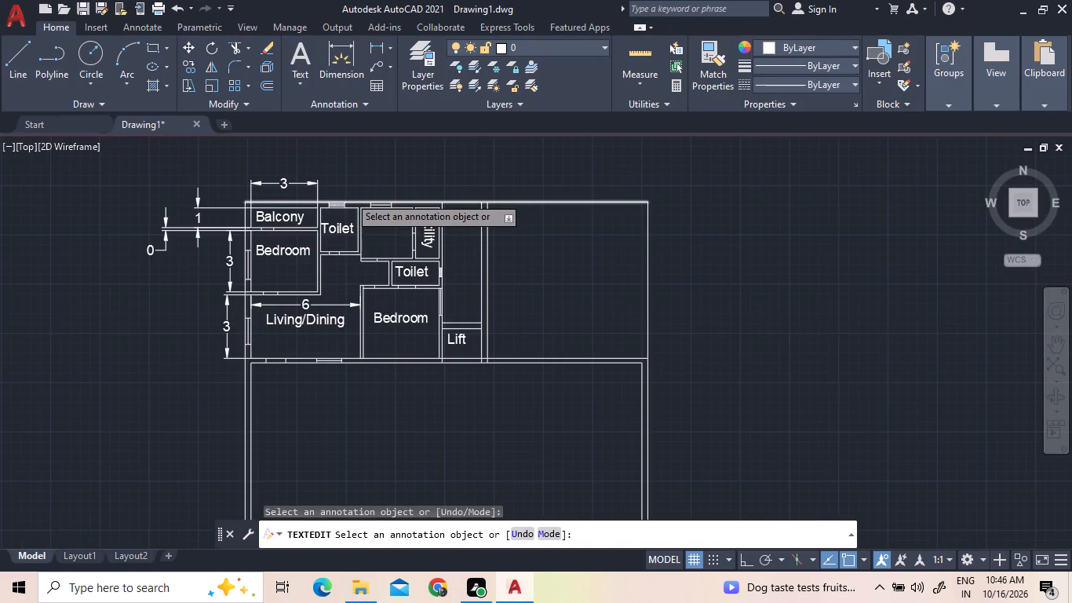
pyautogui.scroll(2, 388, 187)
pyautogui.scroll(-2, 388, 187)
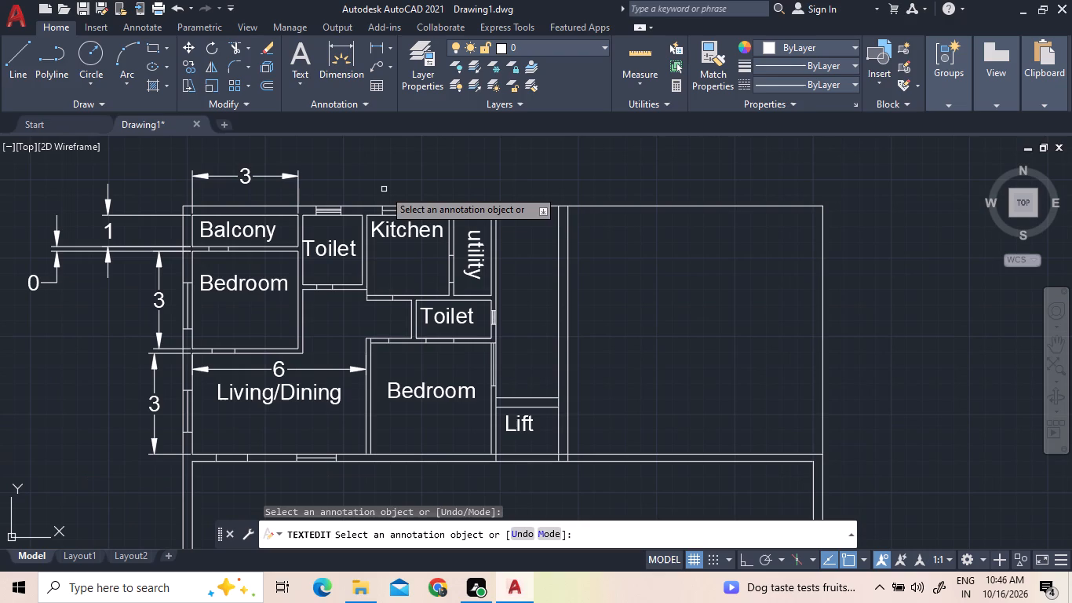
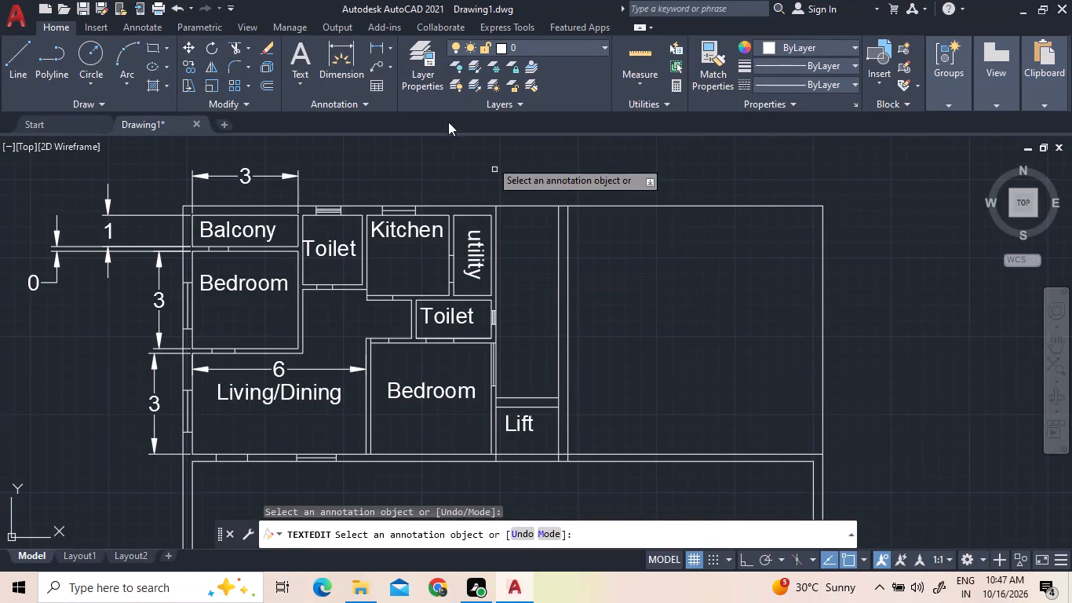
# Add a horizontal linear dimension across the width of the Toilet beside the Balcony, placed above the outer wall.
pyautogui.click(376, 48)
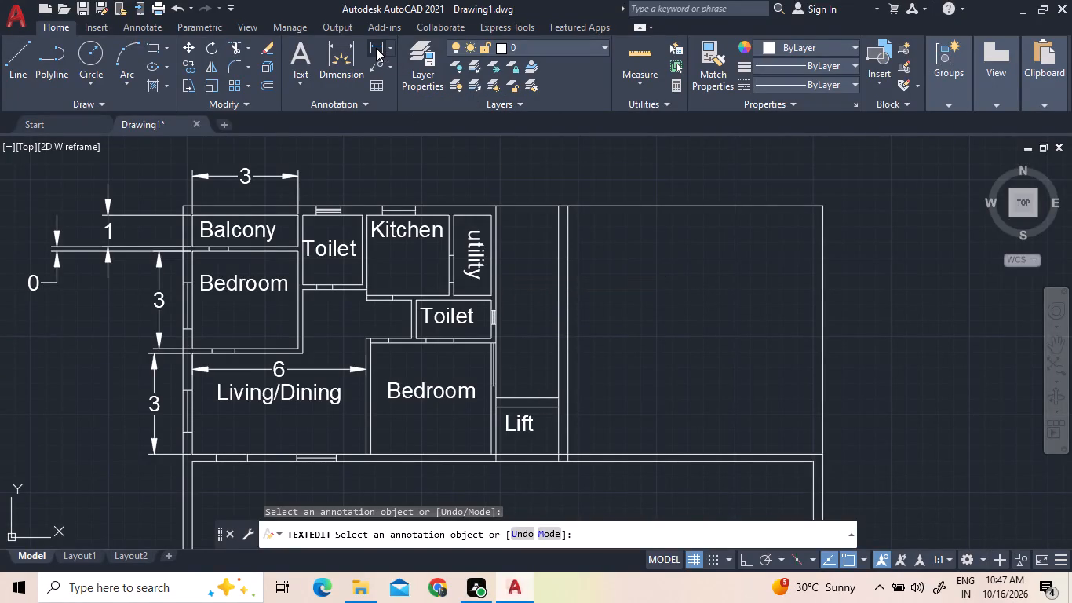
pyautogui.scroll(3, 309, 218)
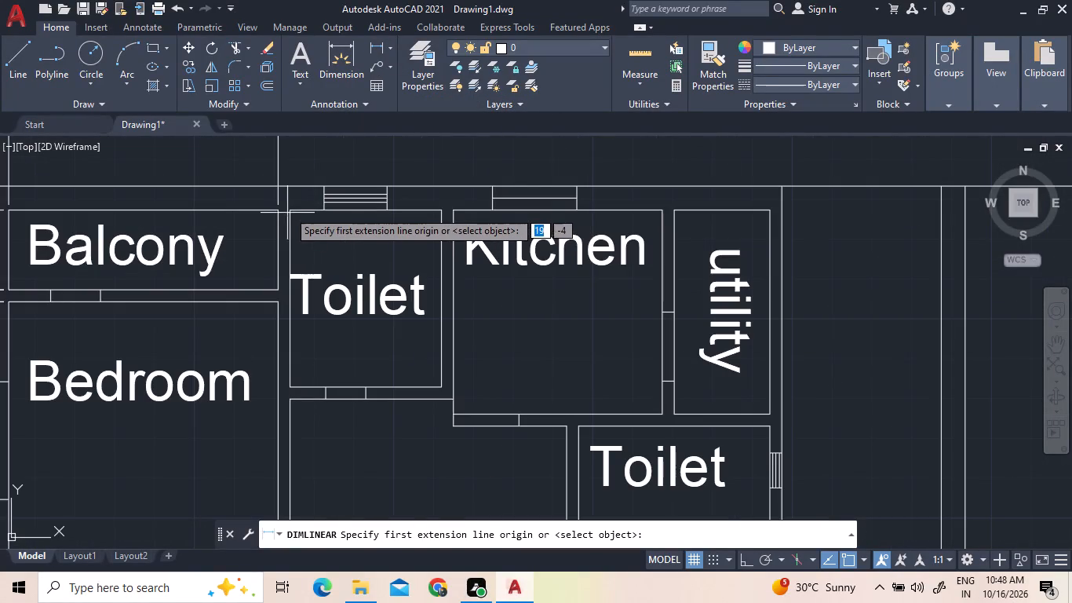
pyautogui.click(294, 210)
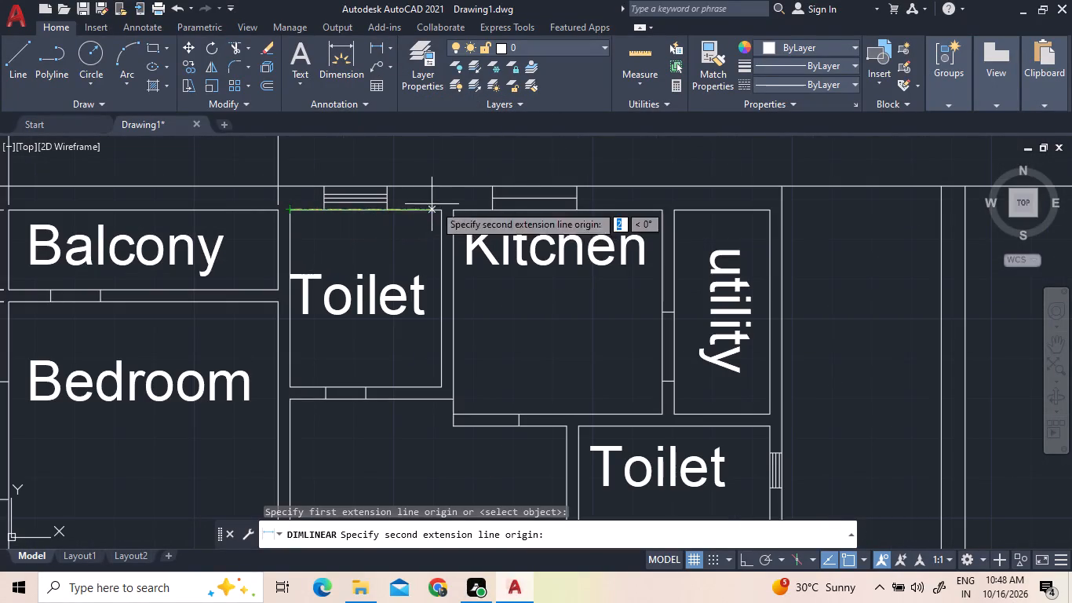
pyautogui.click(439, 211)
pyautogui.scroll(-4, 441, 209)
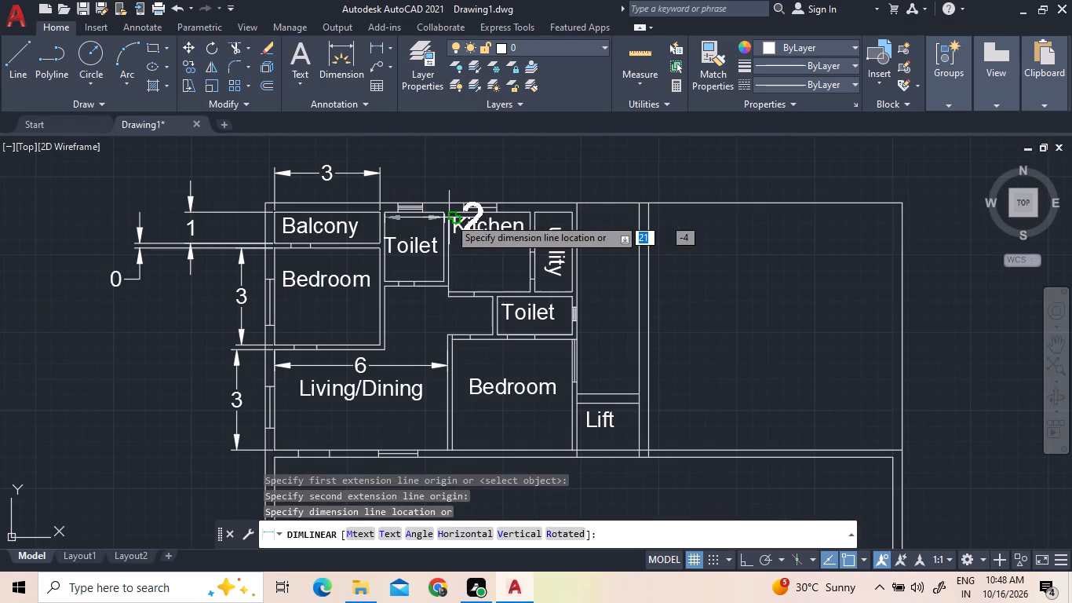
pyautogui.click(445, 176)
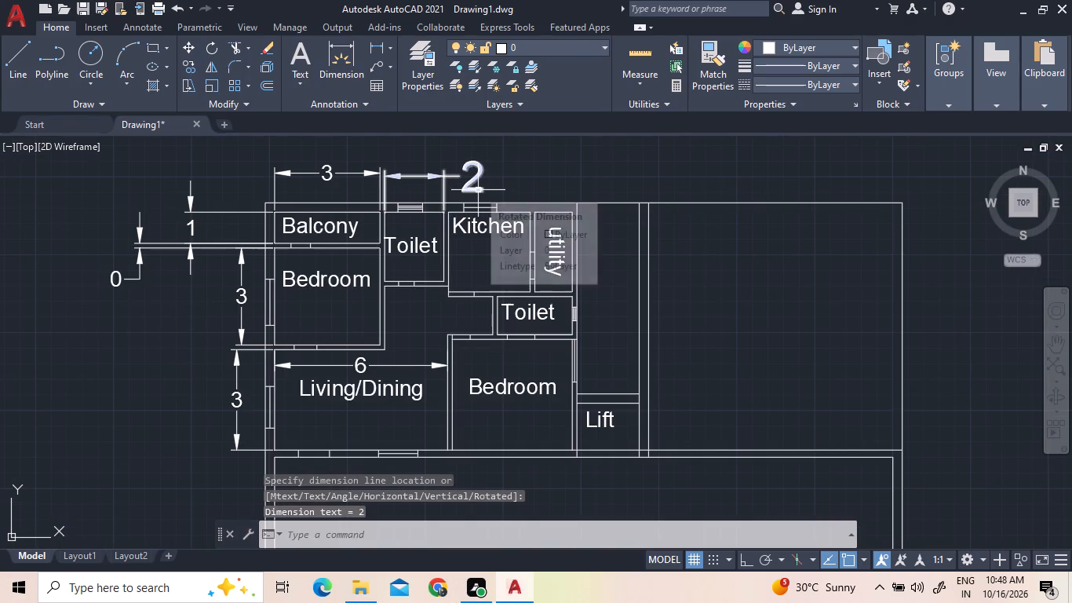
# Modify the Standard dimension style to use a text height of 0.5.
pyautogui.write('dim')
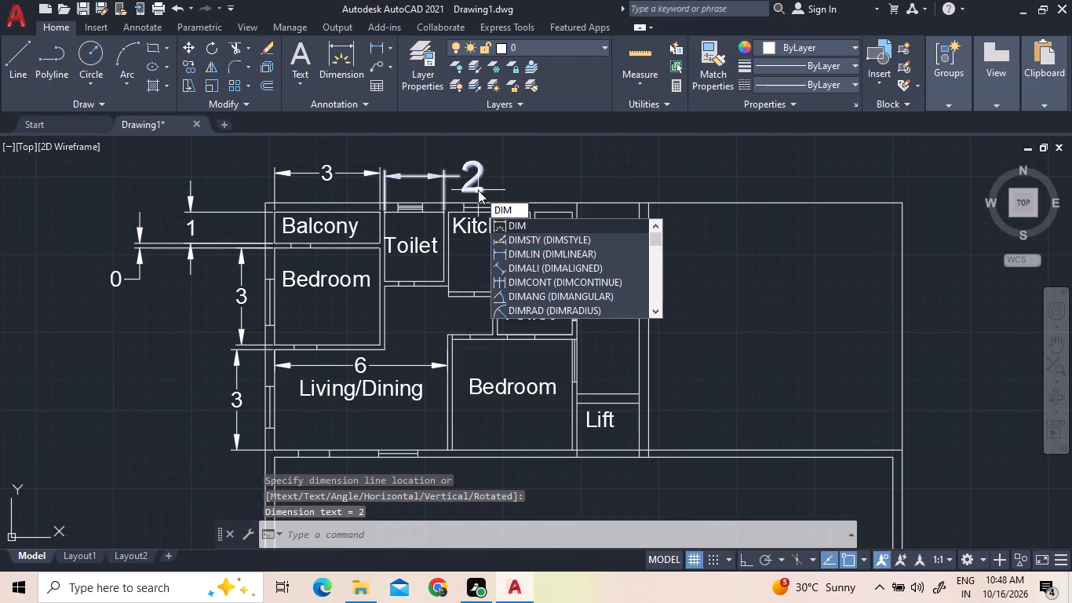
pyautogui.press('s')
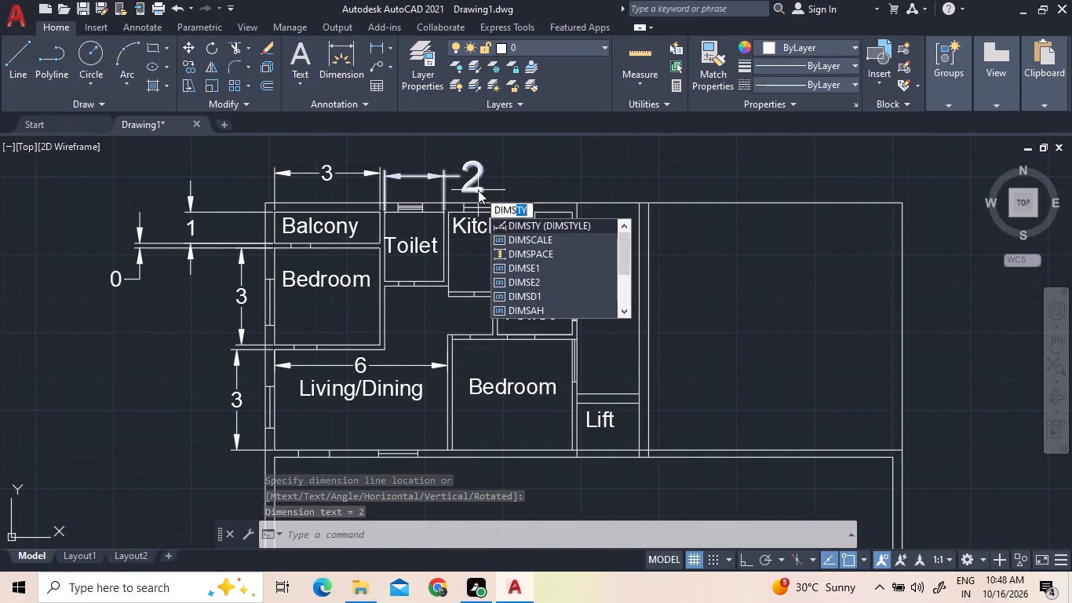
pyautogui.doubleClick(545, 227)
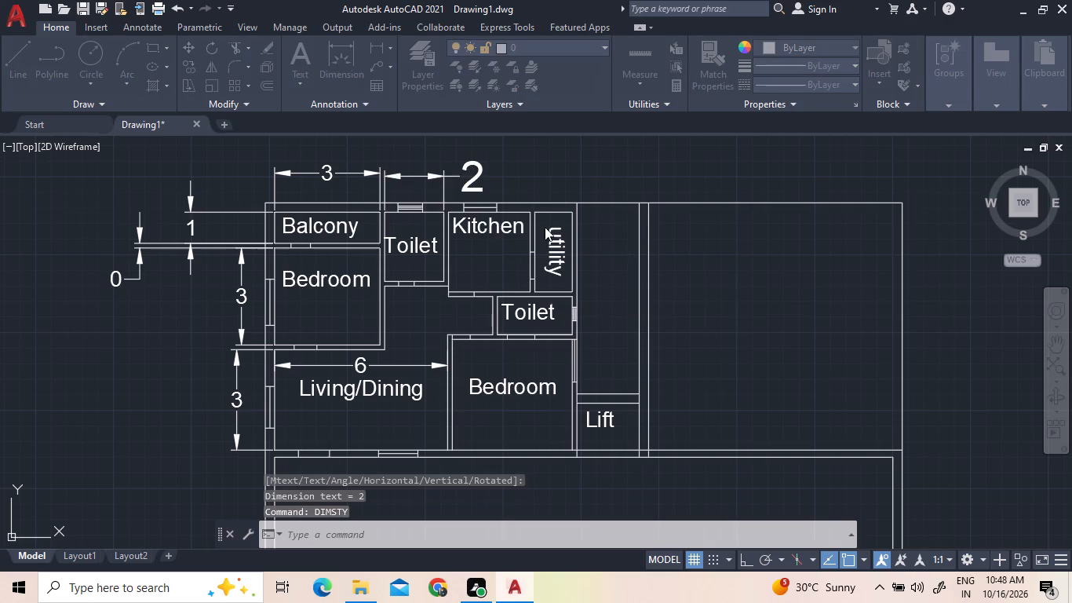
pyautogui.click(687, 256)
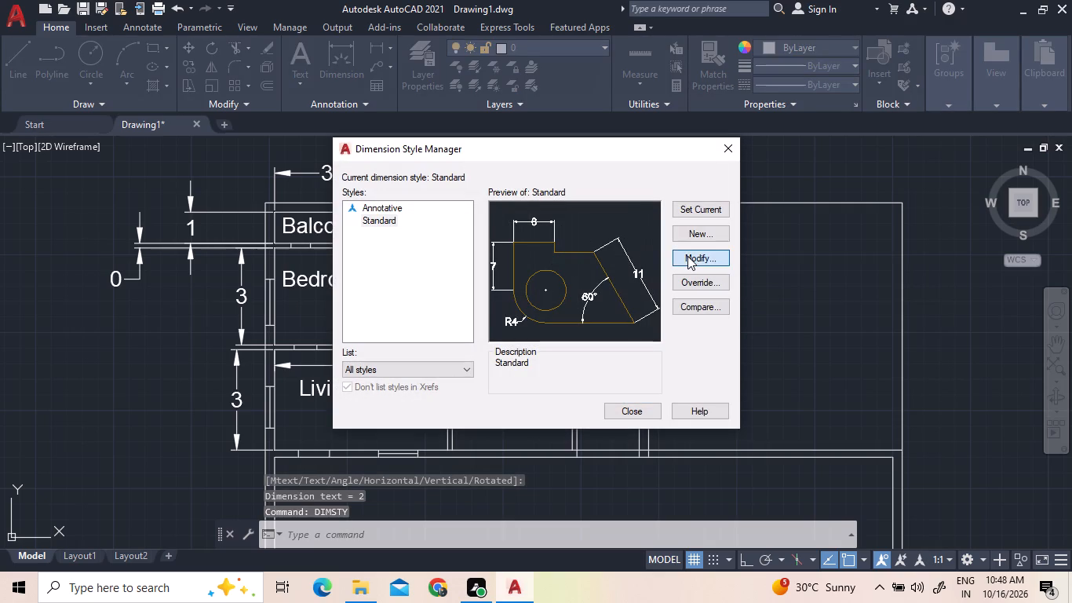
pyautogui.doubleClick(687, 256)
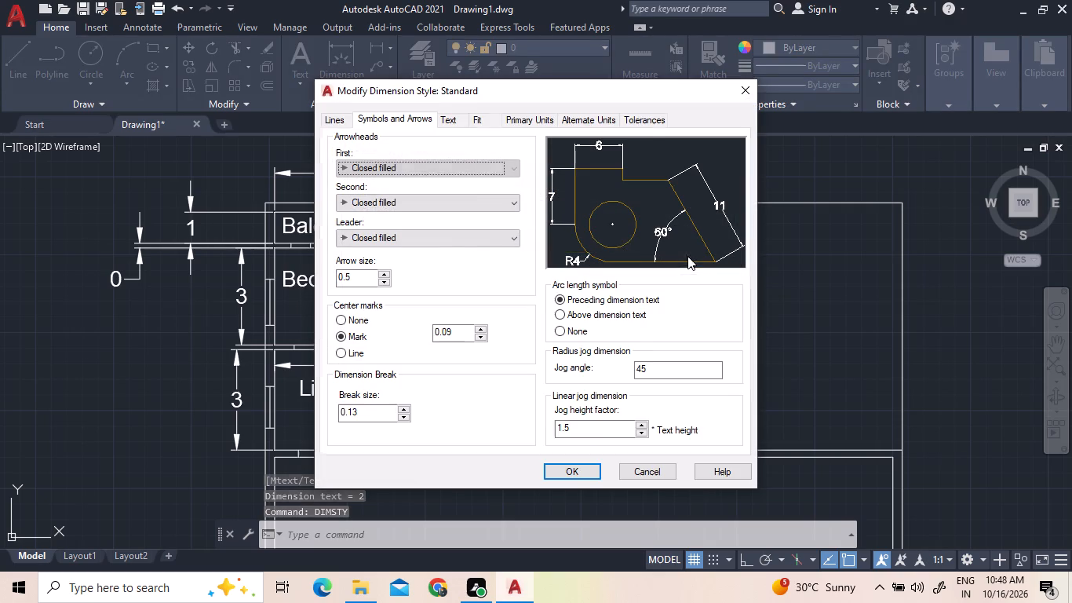
pyautogui.click(452, 123)
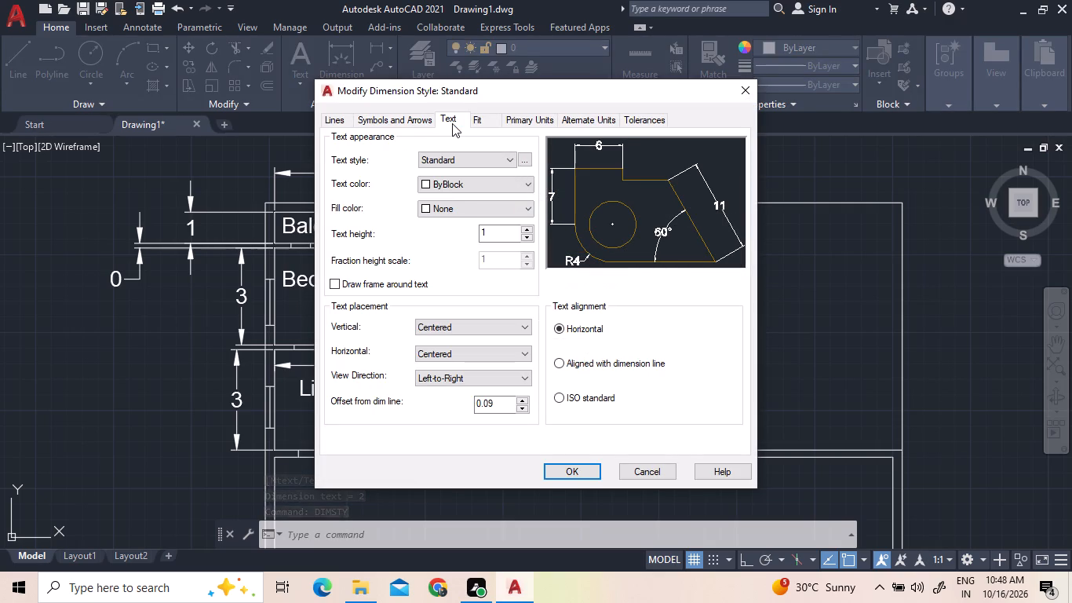
pyautogui.doubleClick(498, 232)
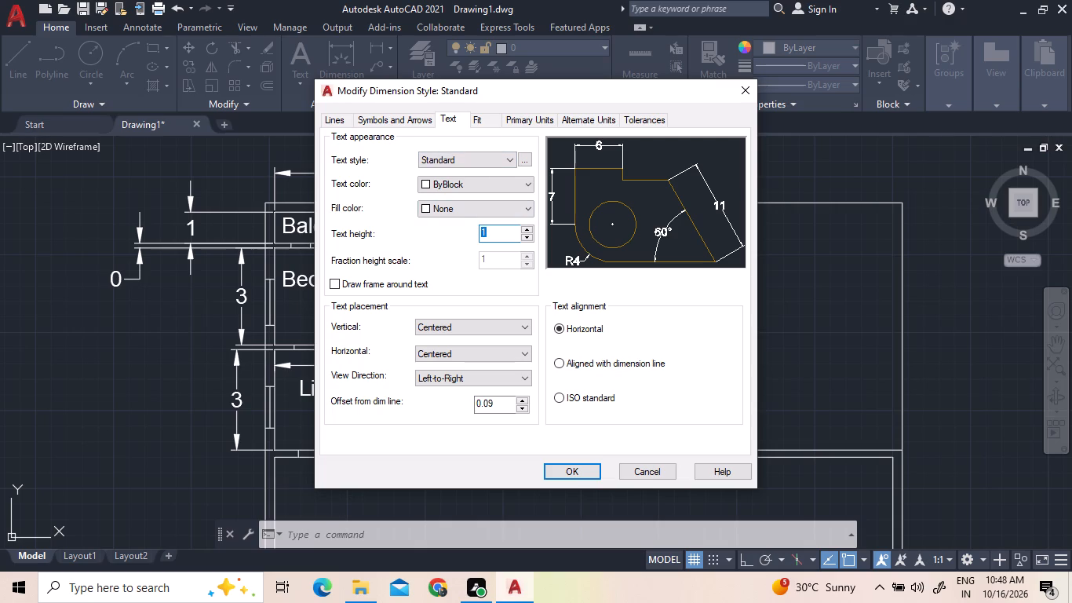
pyautogui.write('00')
pyautogui.press('BackSpace')
pyautogui.write('.5')
pyautogui.press('Return')
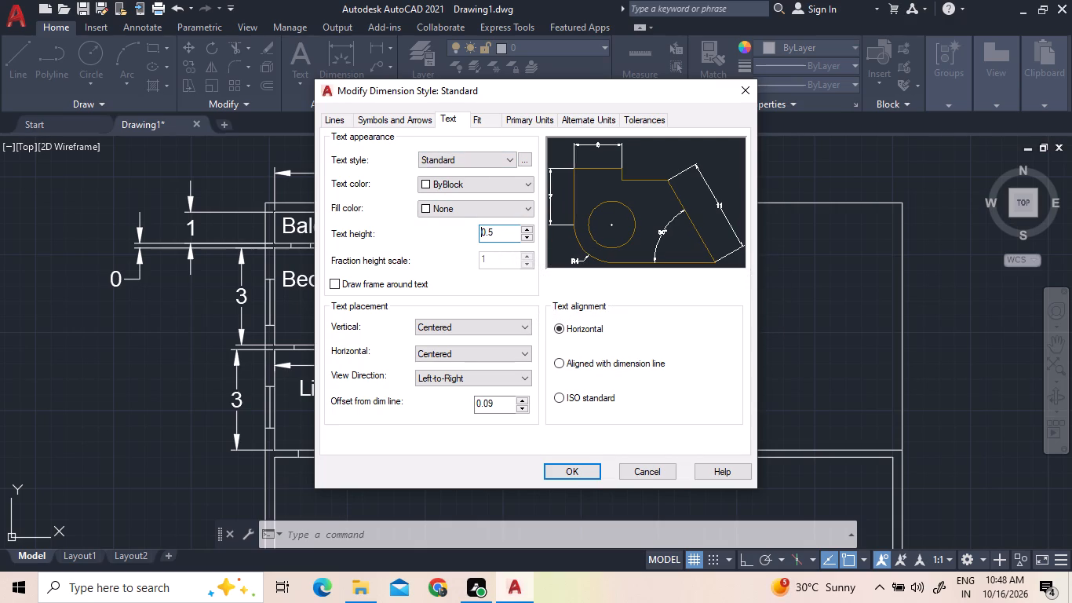
pyautogui.click(559, 462)
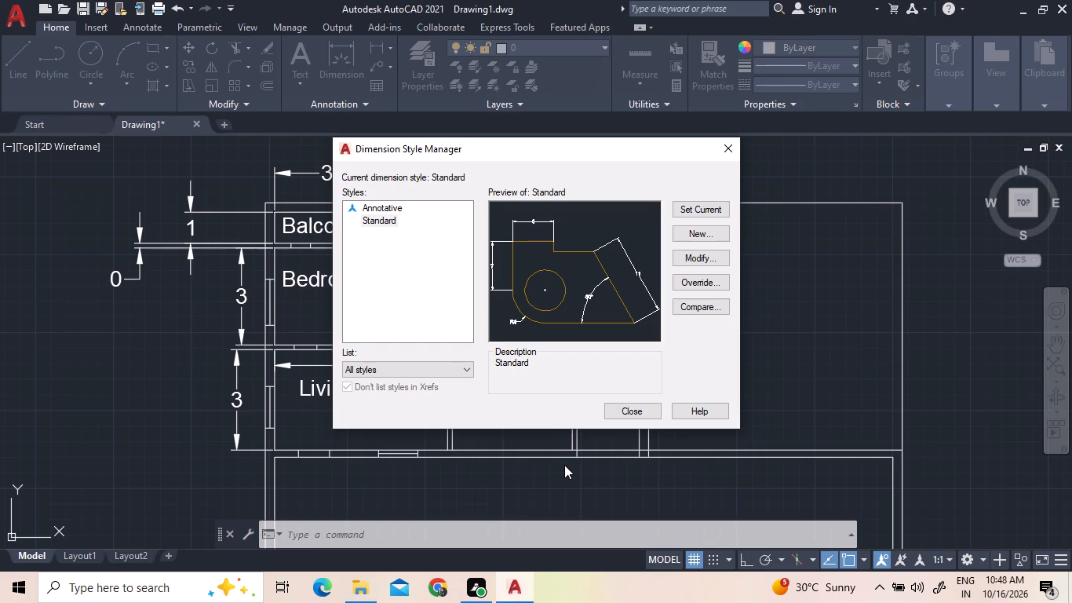
pyautogui.click(628, 414)
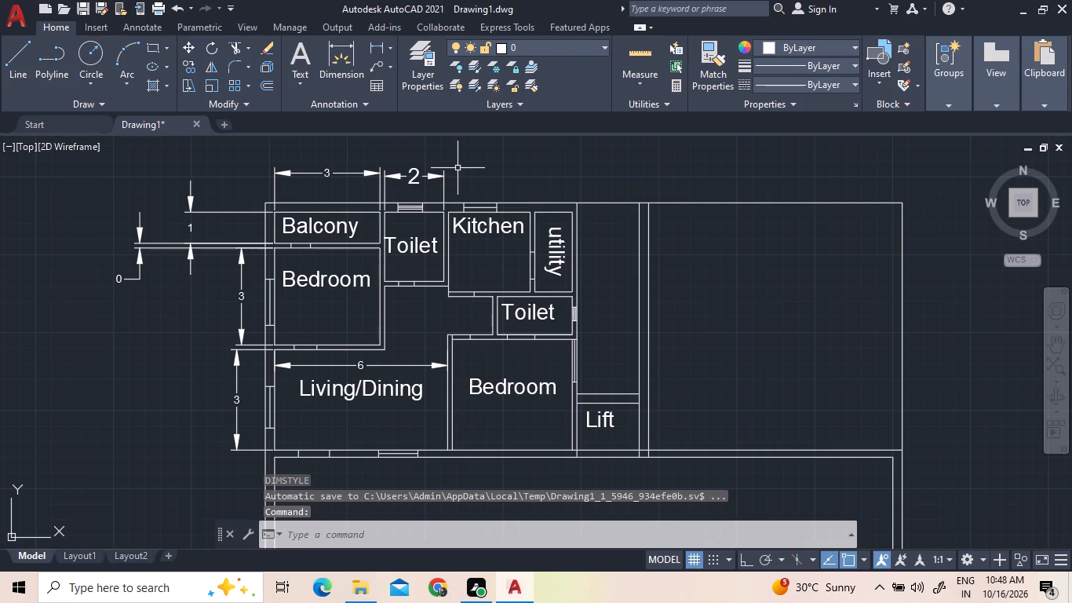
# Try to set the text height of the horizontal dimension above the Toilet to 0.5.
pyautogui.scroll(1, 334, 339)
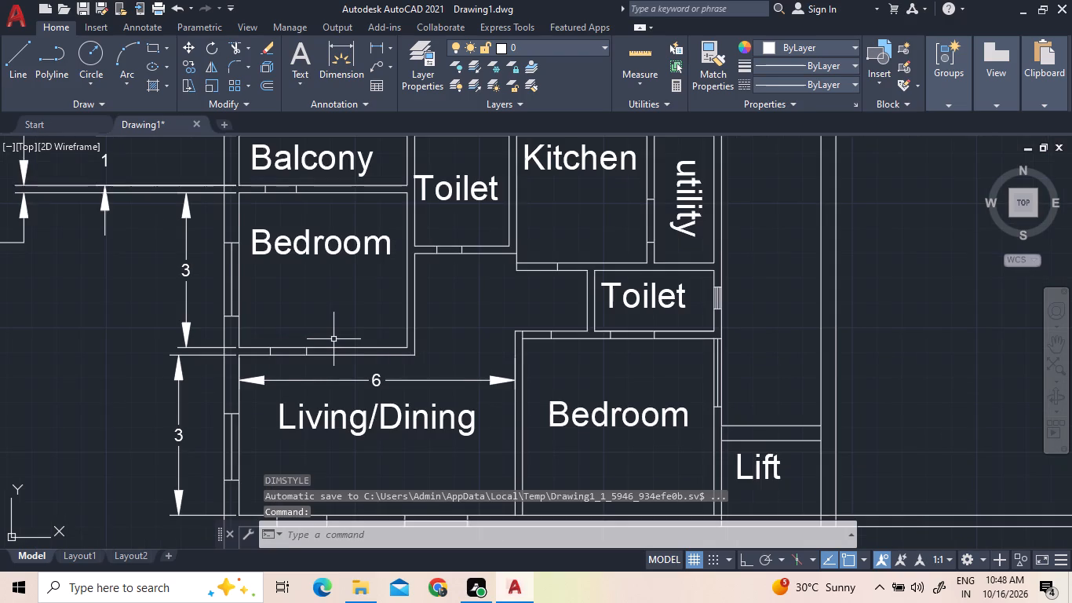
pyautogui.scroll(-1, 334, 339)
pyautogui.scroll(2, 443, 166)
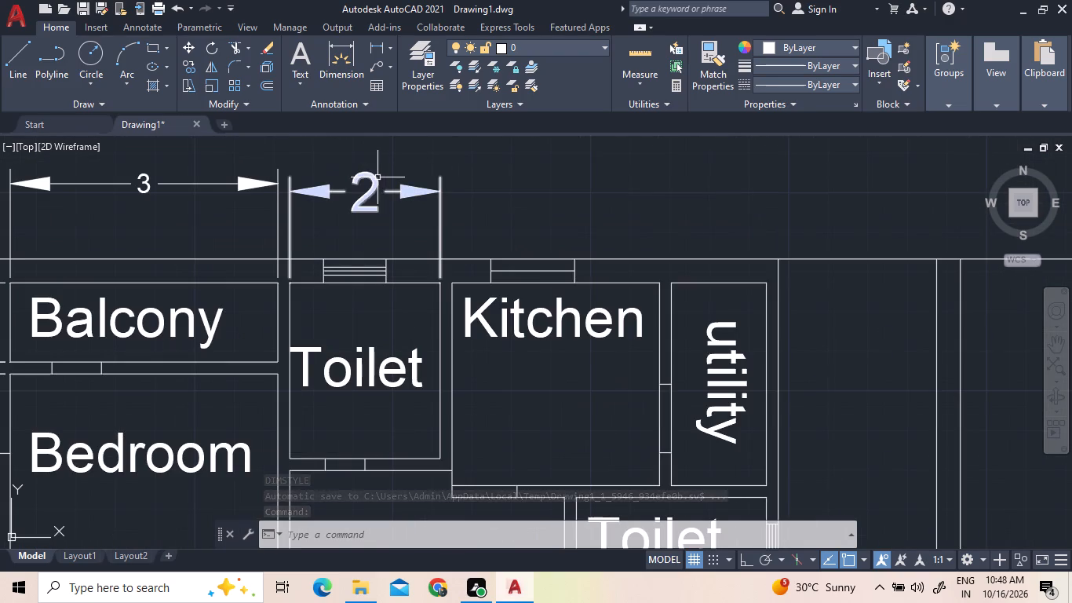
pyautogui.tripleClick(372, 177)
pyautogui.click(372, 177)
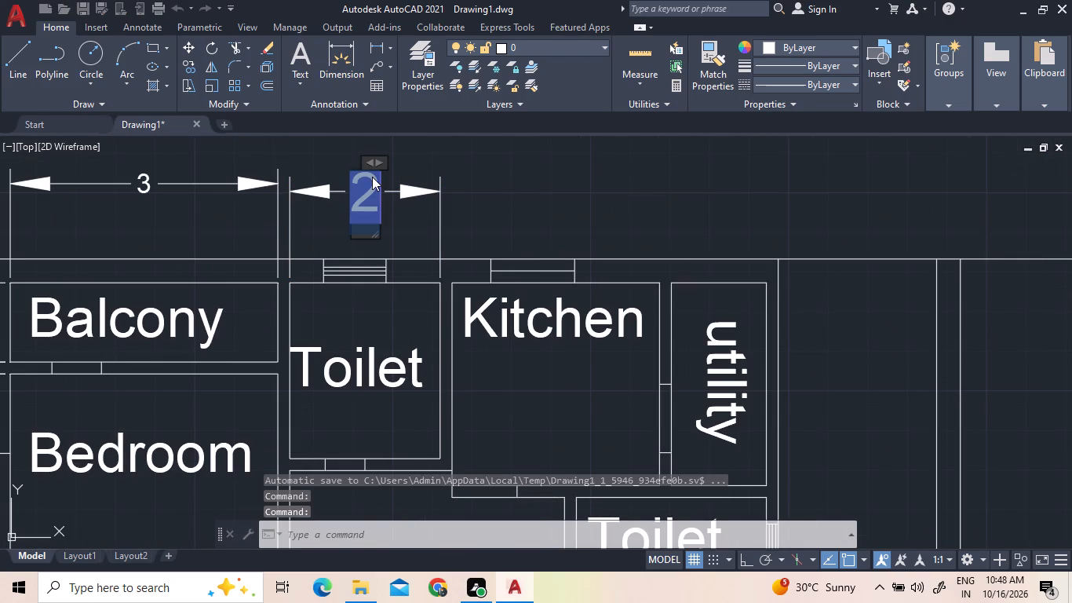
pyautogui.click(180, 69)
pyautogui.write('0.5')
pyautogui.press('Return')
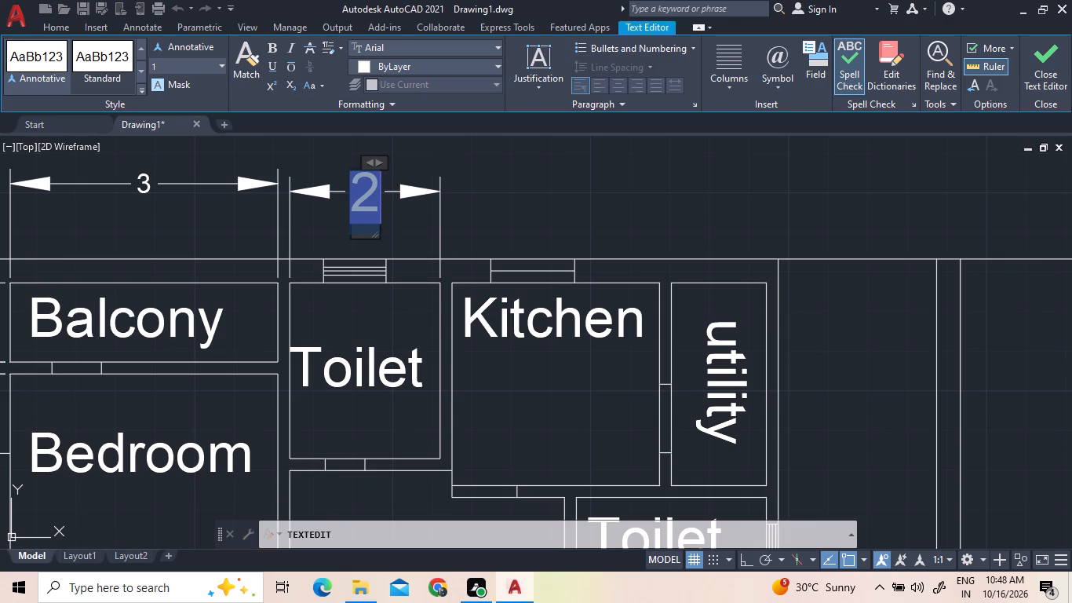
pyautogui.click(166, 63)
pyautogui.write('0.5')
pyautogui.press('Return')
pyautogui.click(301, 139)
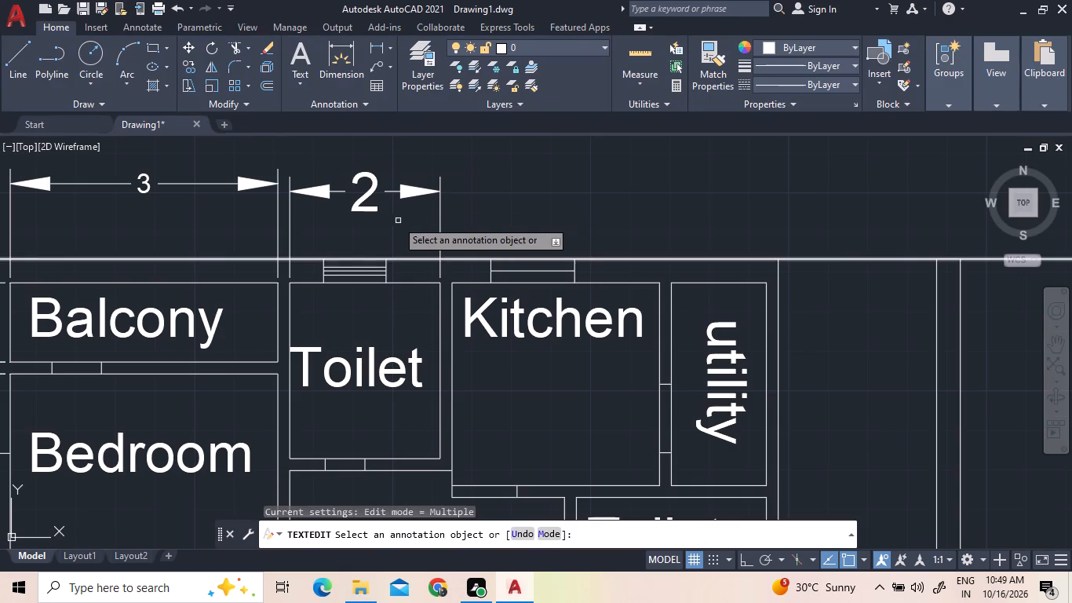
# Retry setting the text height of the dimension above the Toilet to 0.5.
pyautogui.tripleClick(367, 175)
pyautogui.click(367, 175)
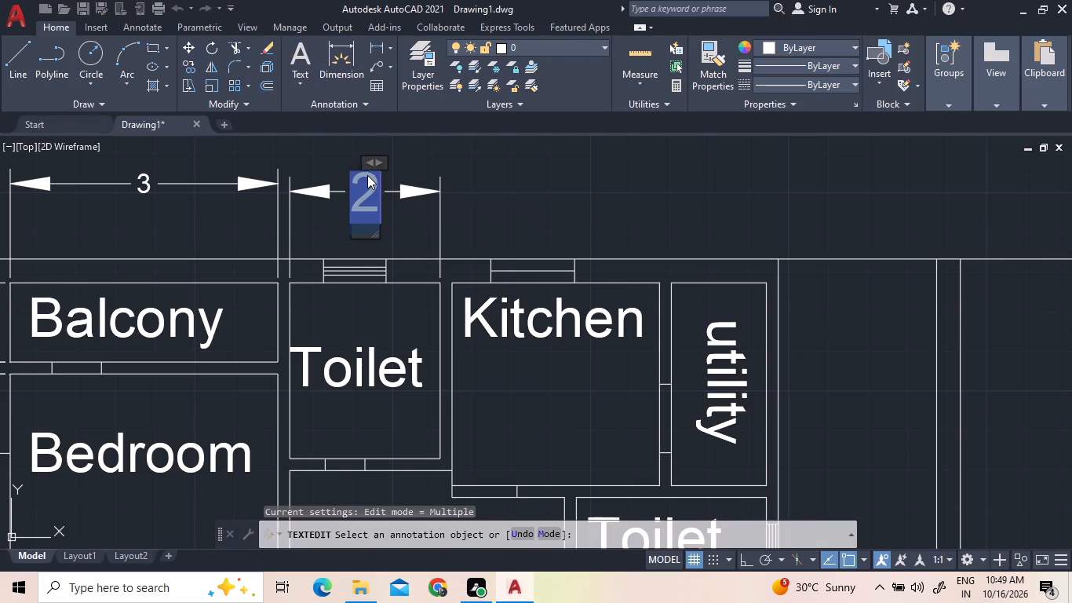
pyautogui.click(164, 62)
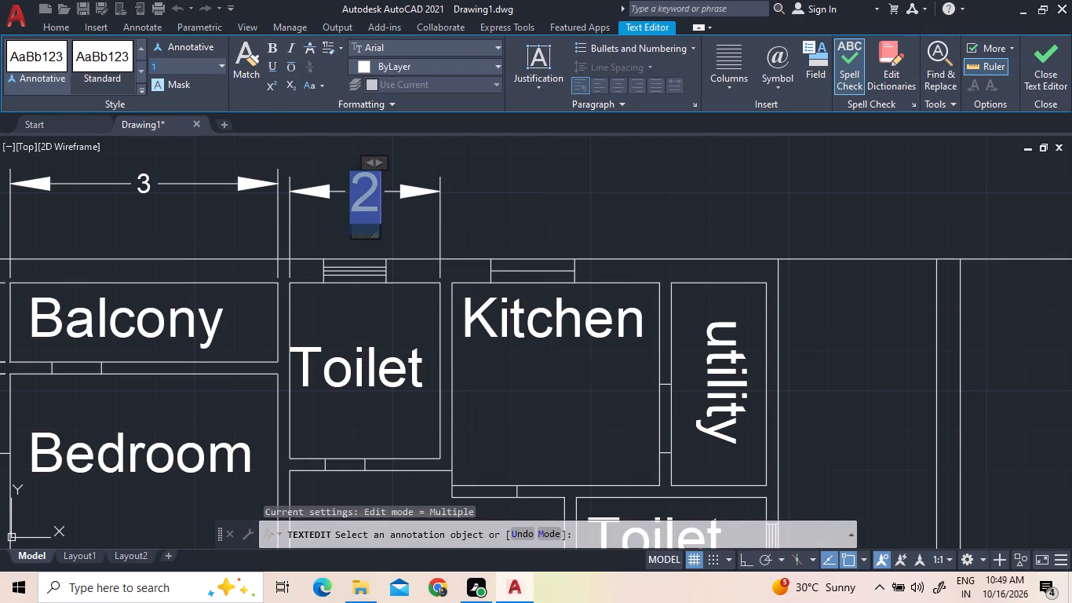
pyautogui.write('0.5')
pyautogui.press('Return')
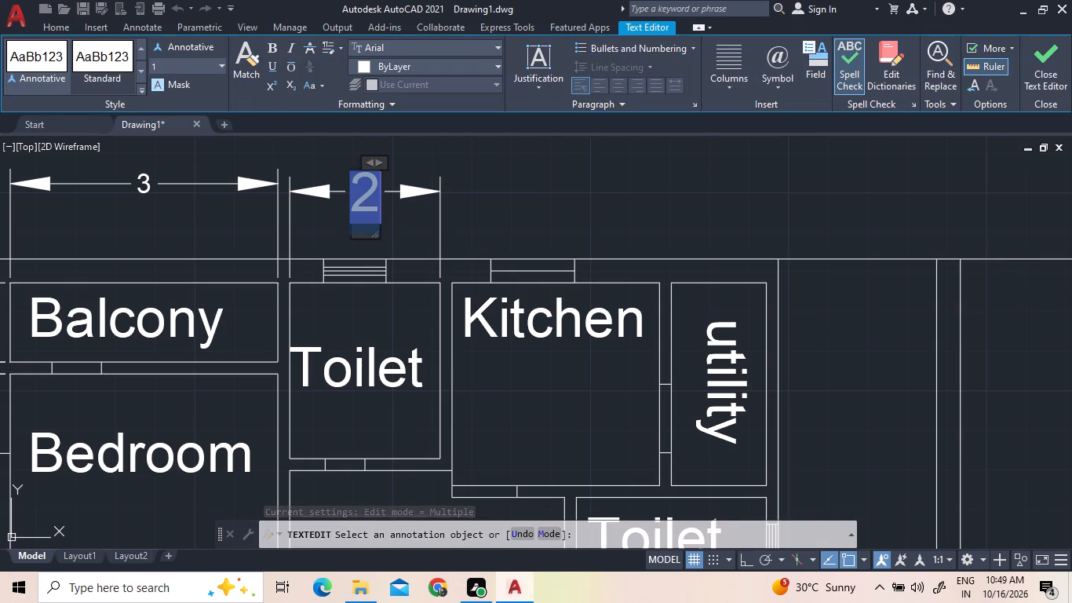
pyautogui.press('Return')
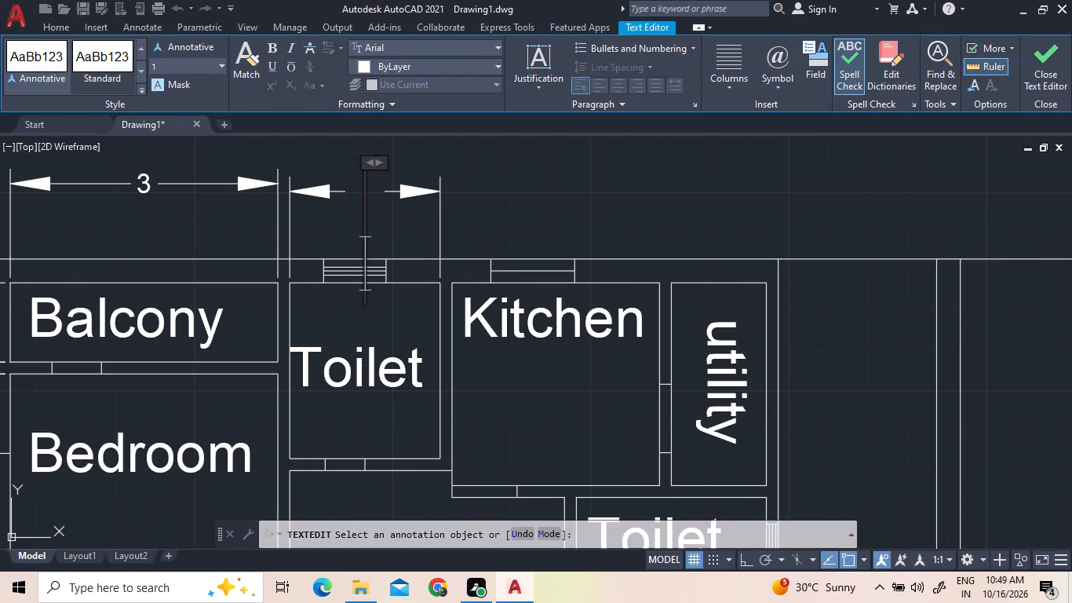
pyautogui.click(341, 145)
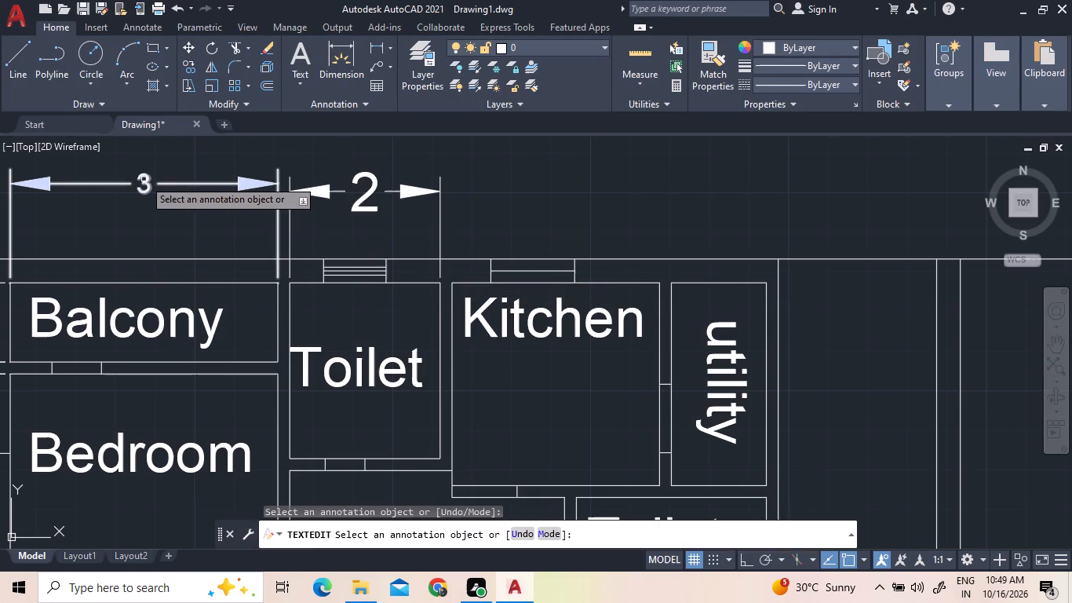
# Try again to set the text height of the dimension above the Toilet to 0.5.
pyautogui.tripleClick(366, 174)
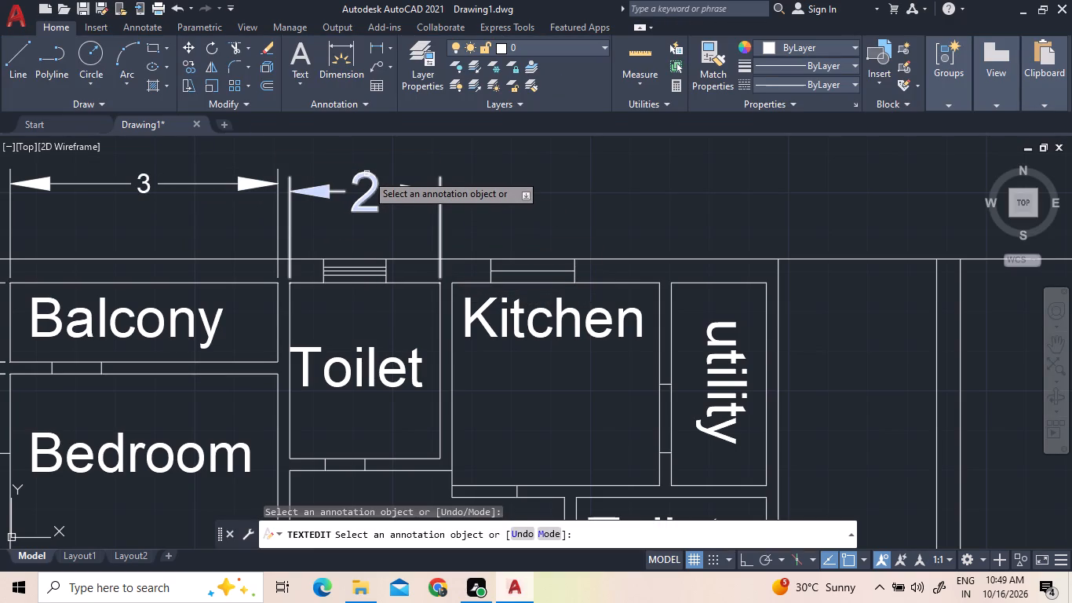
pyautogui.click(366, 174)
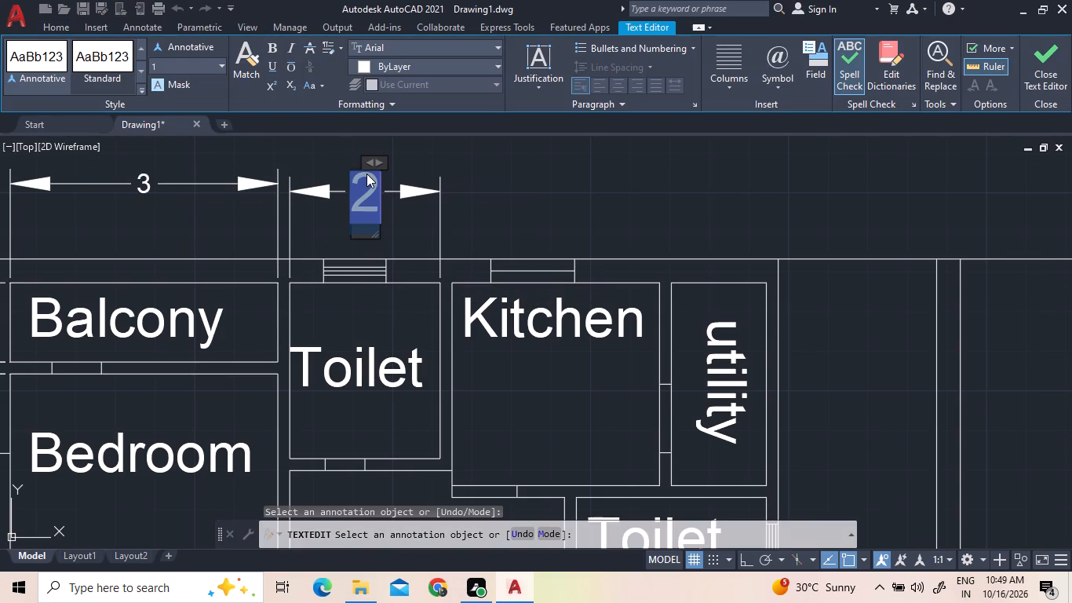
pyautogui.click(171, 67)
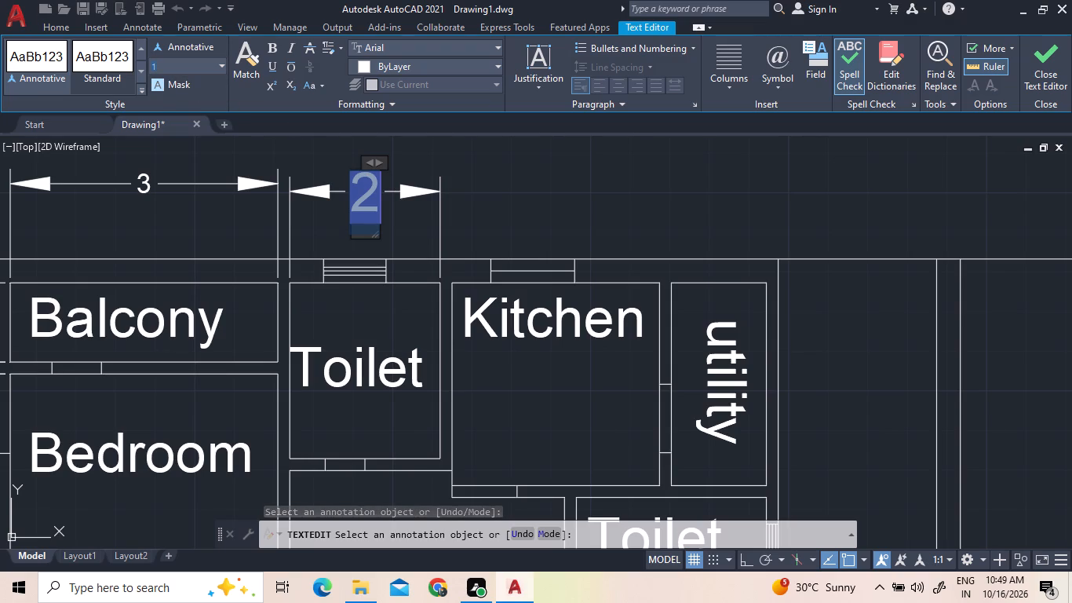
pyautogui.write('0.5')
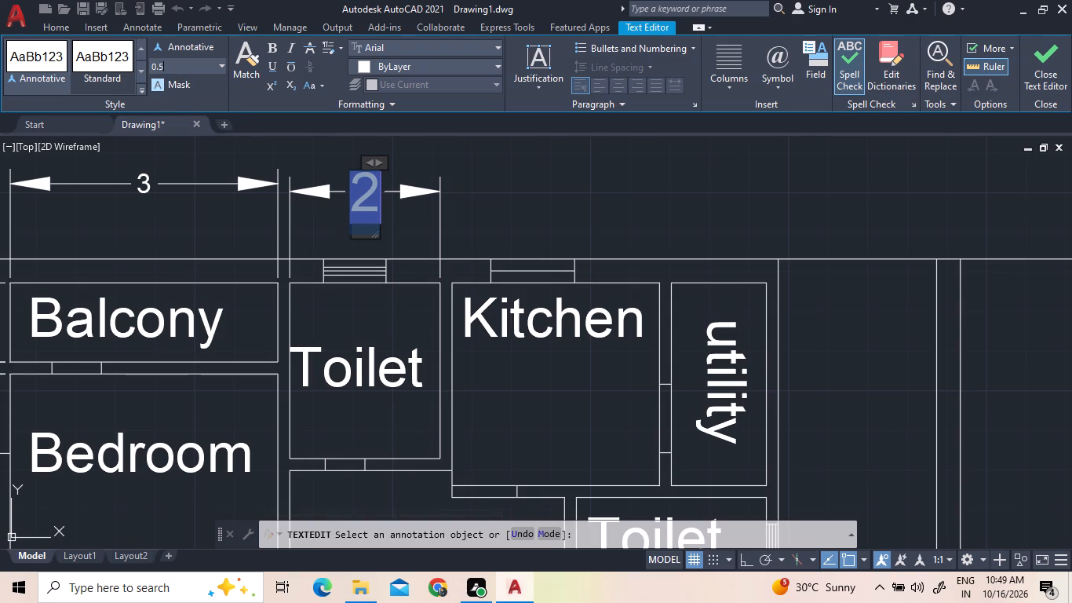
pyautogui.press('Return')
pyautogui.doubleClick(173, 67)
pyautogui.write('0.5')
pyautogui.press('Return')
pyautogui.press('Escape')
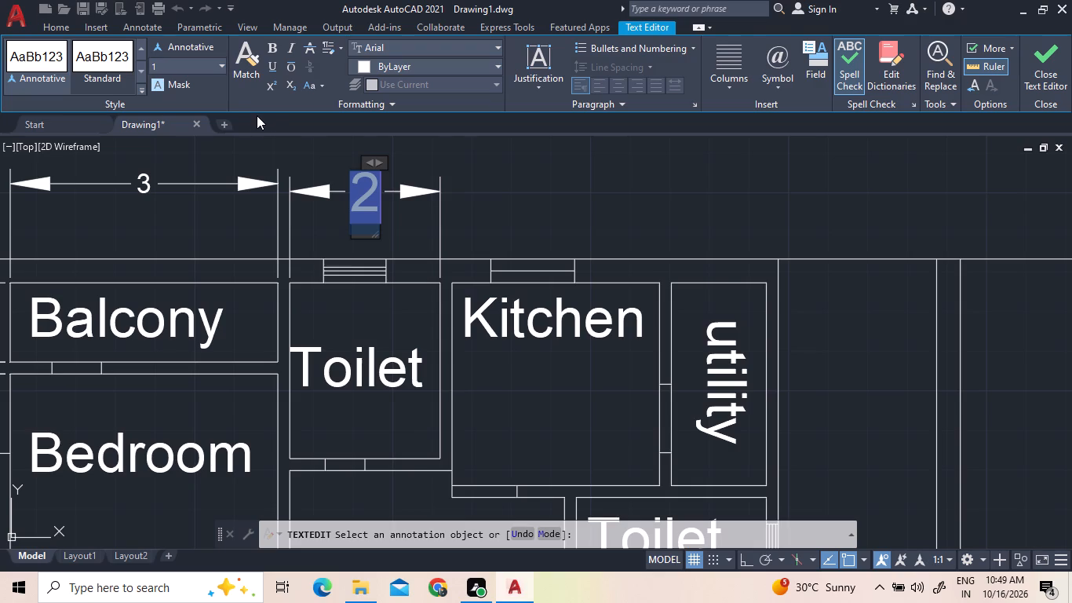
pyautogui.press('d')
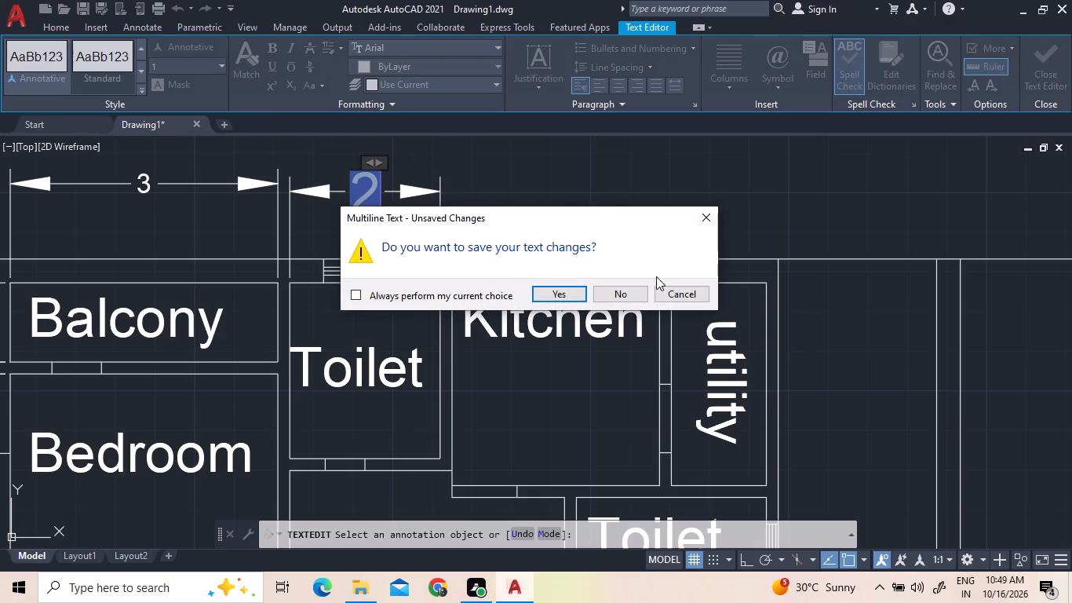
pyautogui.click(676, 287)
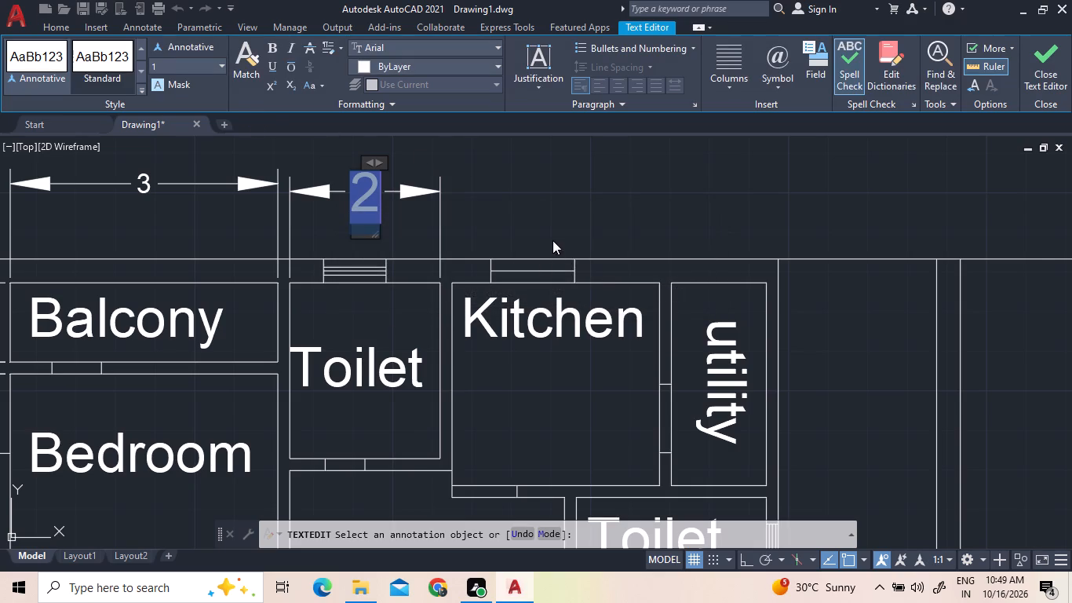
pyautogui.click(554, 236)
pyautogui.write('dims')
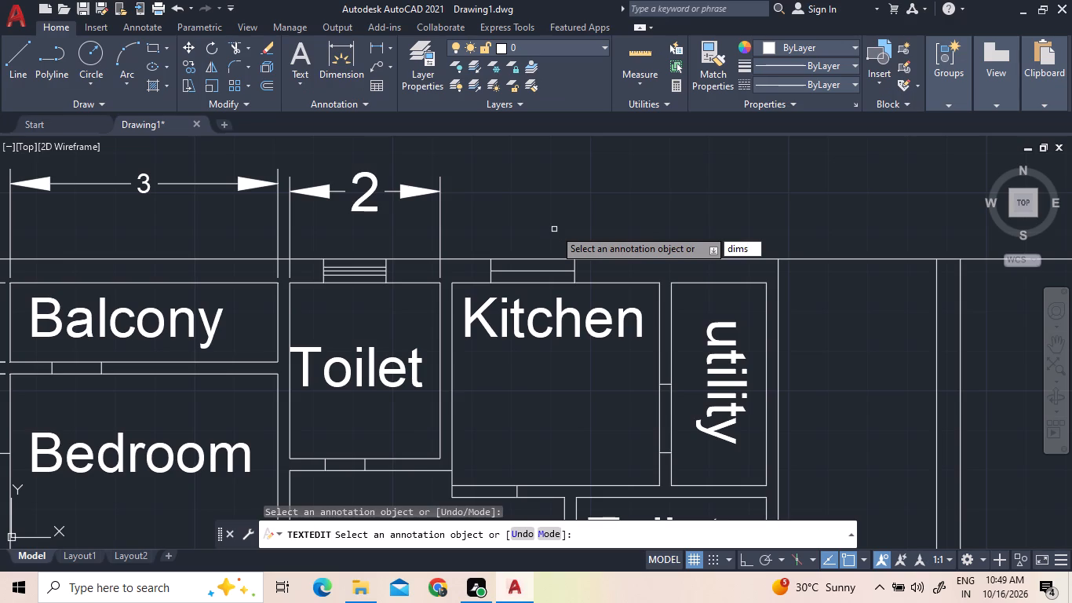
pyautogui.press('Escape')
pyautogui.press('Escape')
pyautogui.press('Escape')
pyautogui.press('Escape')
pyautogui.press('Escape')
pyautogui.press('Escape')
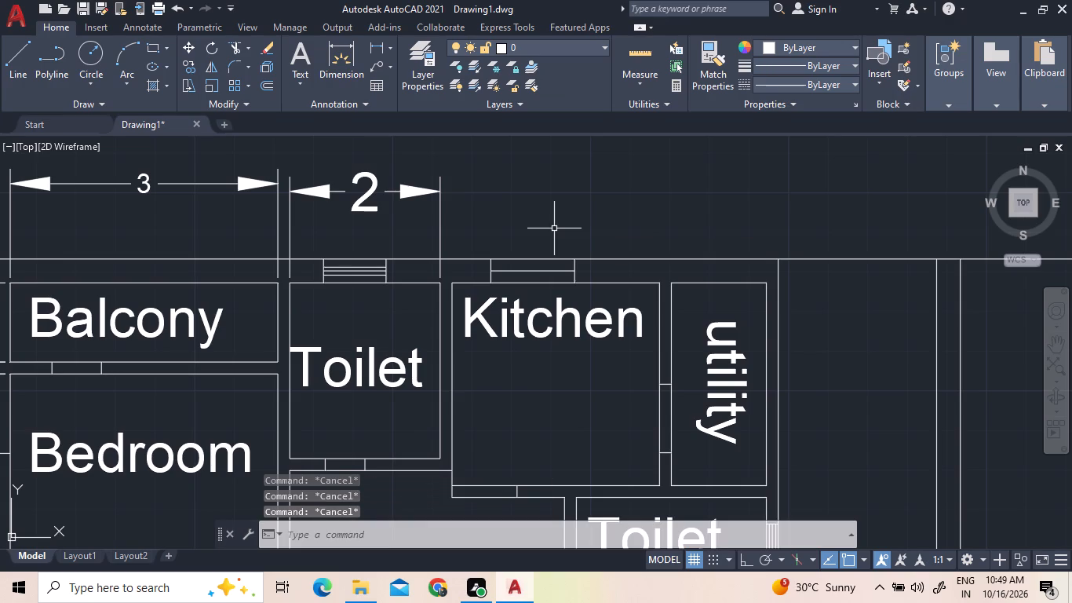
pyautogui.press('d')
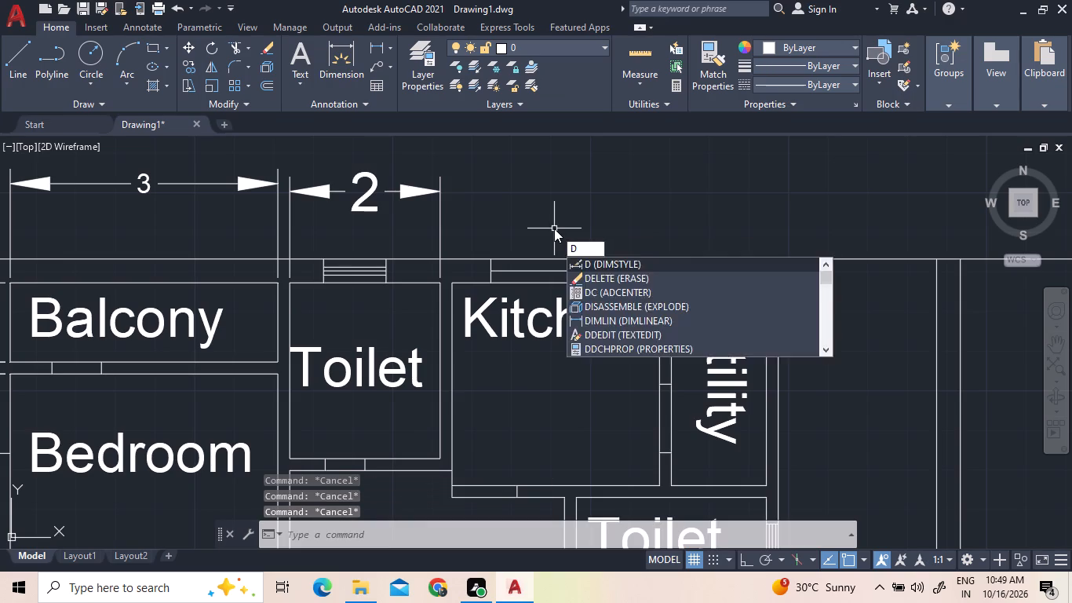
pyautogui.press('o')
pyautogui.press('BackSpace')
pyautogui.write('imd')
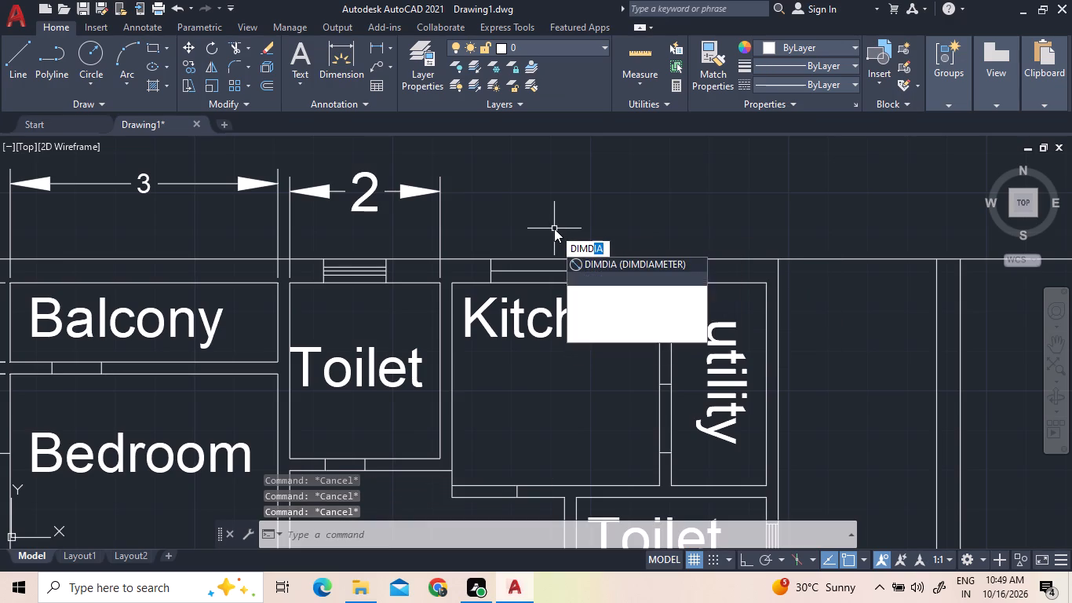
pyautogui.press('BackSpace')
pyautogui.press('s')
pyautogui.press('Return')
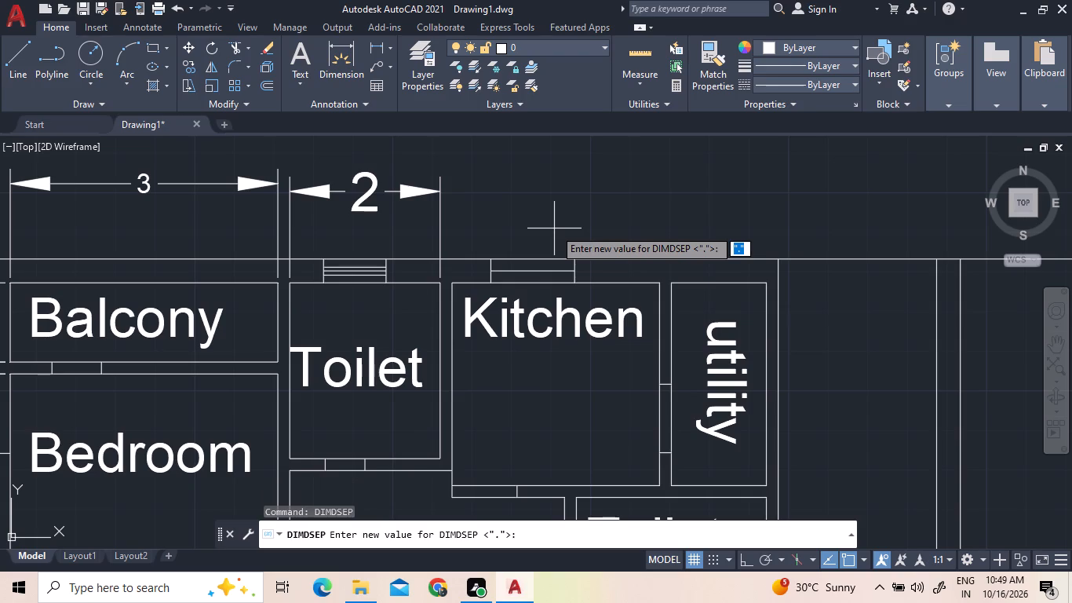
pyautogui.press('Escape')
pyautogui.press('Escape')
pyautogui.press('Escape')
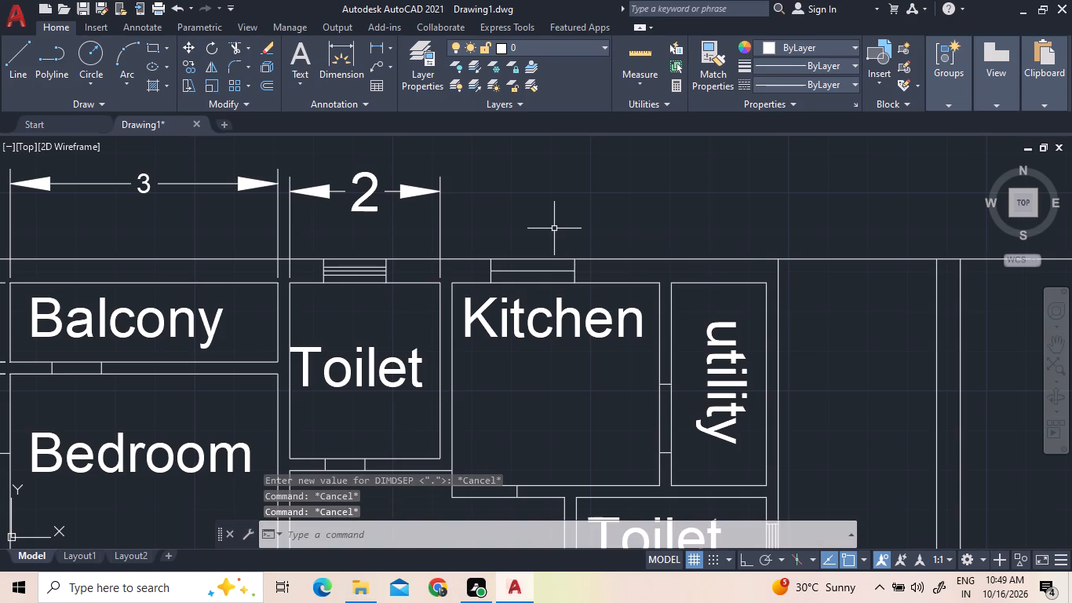
# Modify the Standard dimension style's dimension lines to use a baseline spacing of 0.5.
pyautogui.press('d')
pyautogui.press('i')
pyautogui.press('m')
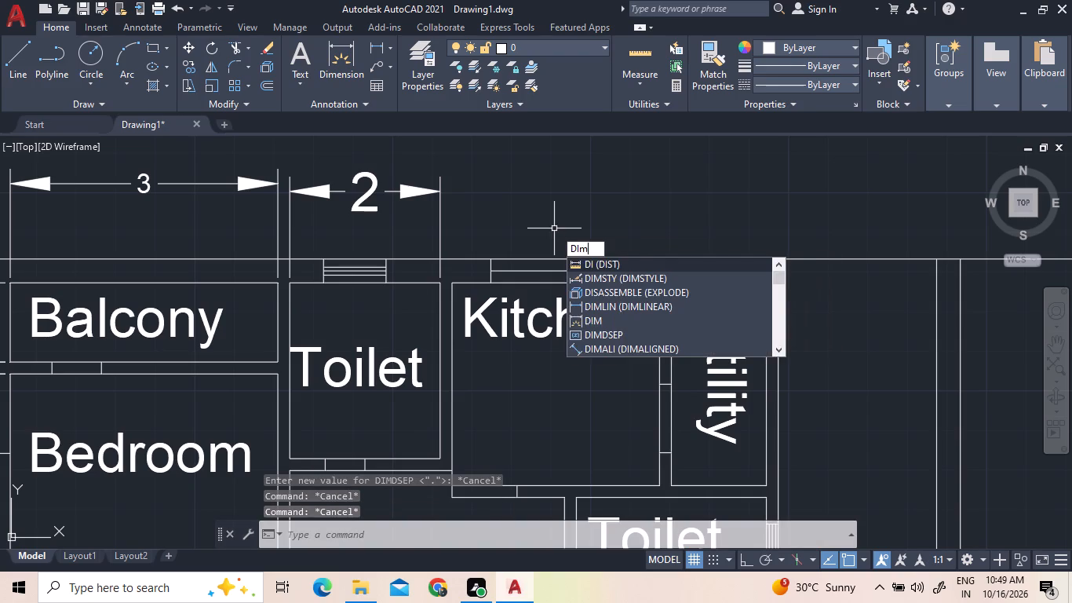
pyautogui.press('s')
pyautogui.press('Return')
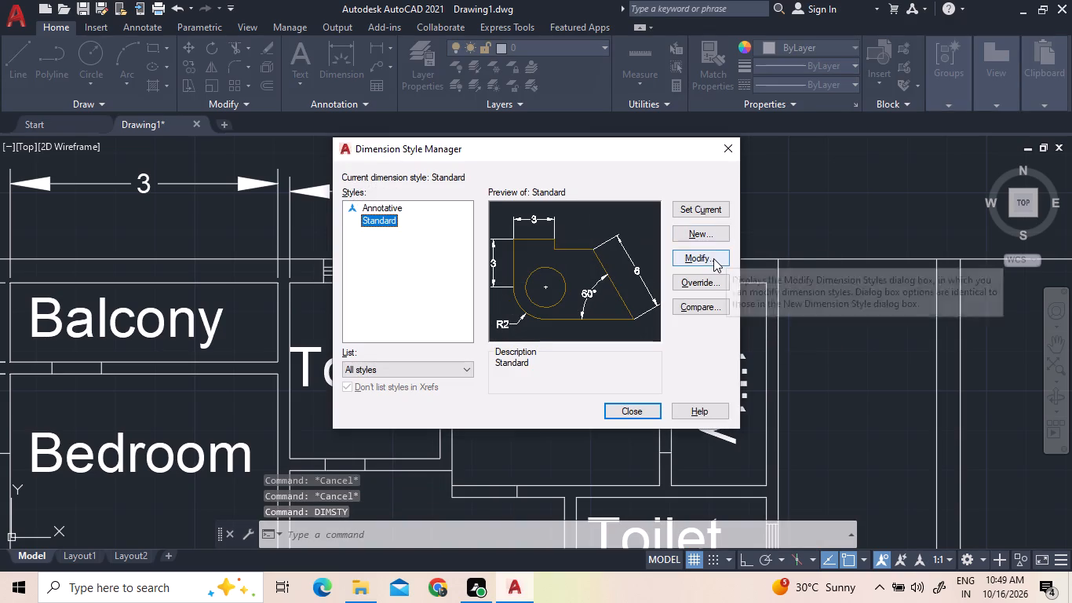
pyautogui.click(713, 258)
pyautogui.click(713, 258)
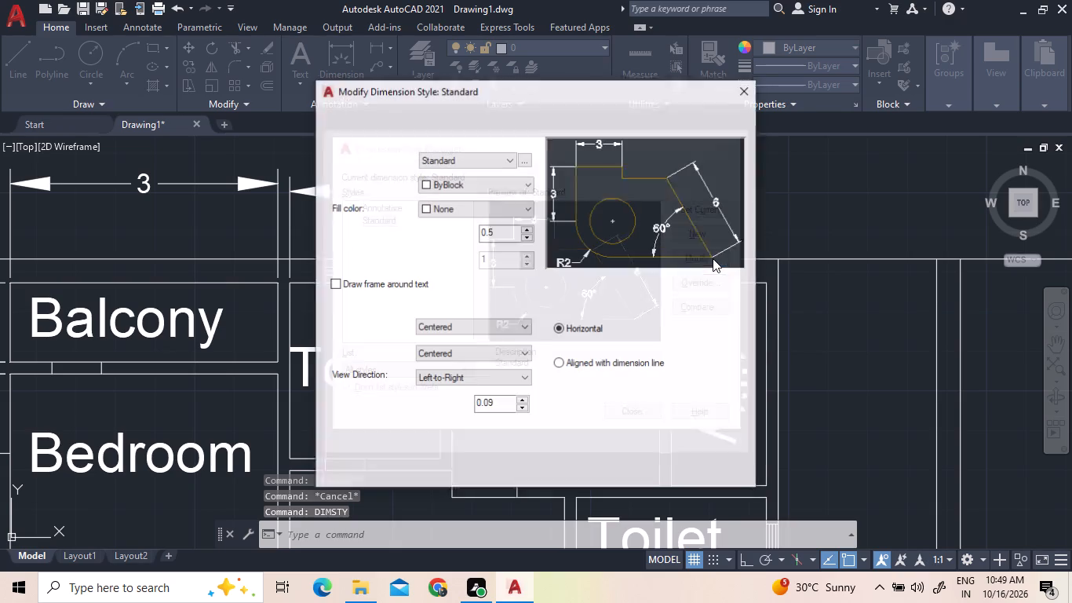
pyautogui.click(330, 118)
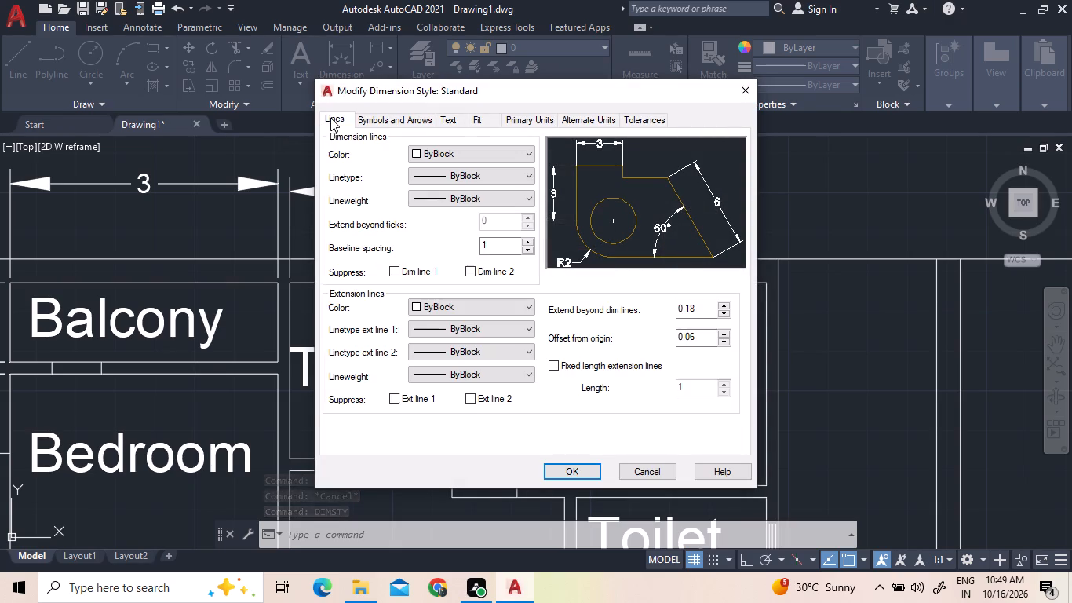
pyautogui.click(490, 243)
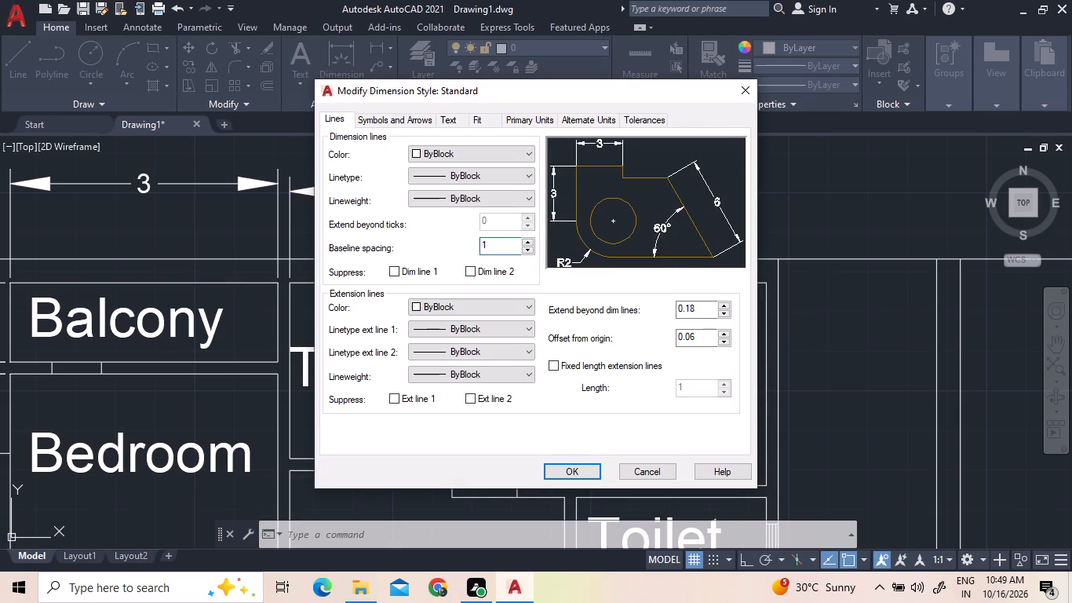
pyautogui.press('BackSpace')
pyautogui.write('0.5')
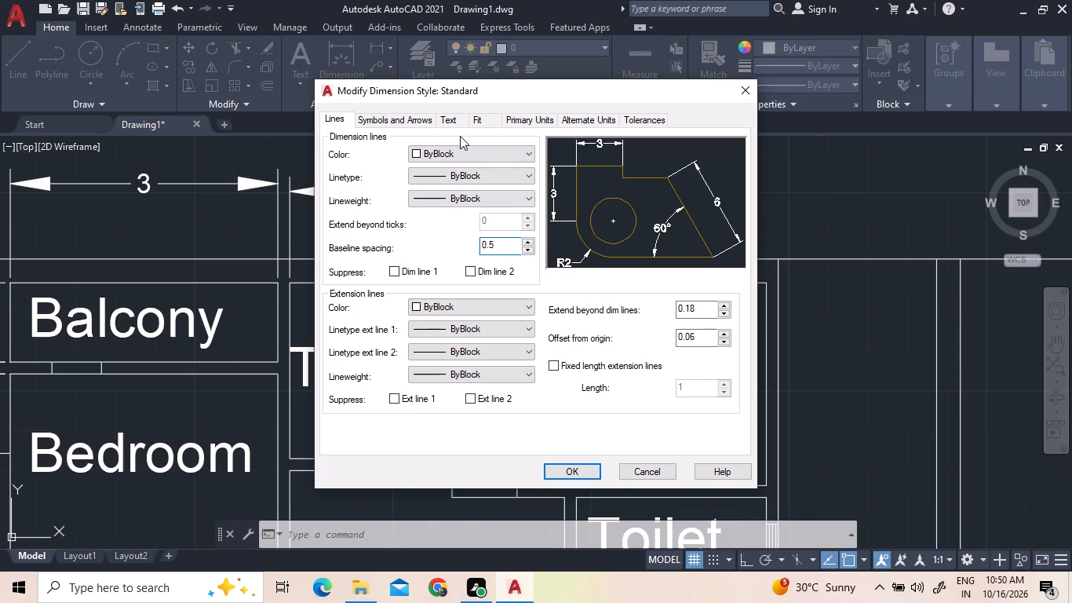
# Set the Standard dimension style's arrow size to 0.3 and apply the style changes.
pyautogui.click(407, 124)
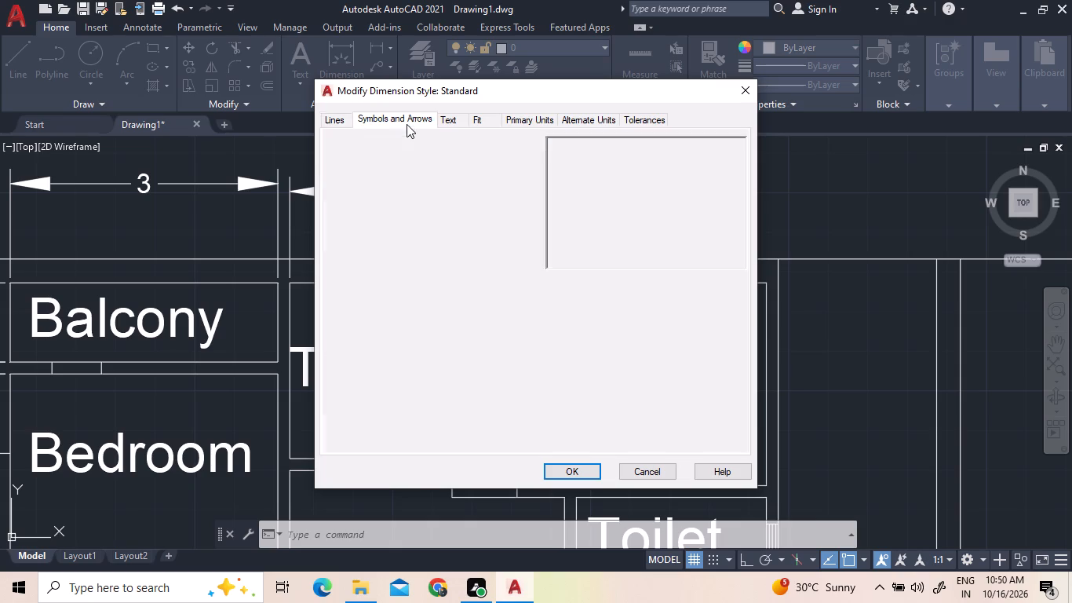
pyautogui.click(352, 278)
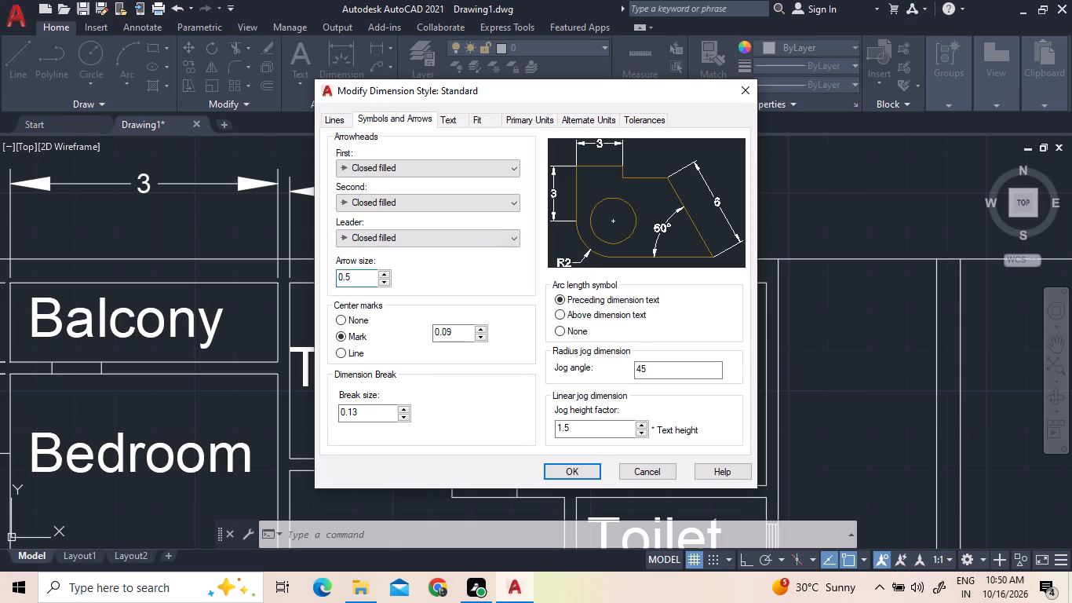
pyautogui.press('BackSpace')
pyautogui.press('4')
pyautogui.press('BackSpace')
pyautogui.press('3')
pyautogui.click(449, 112)
pyautogui.click(452, 116)
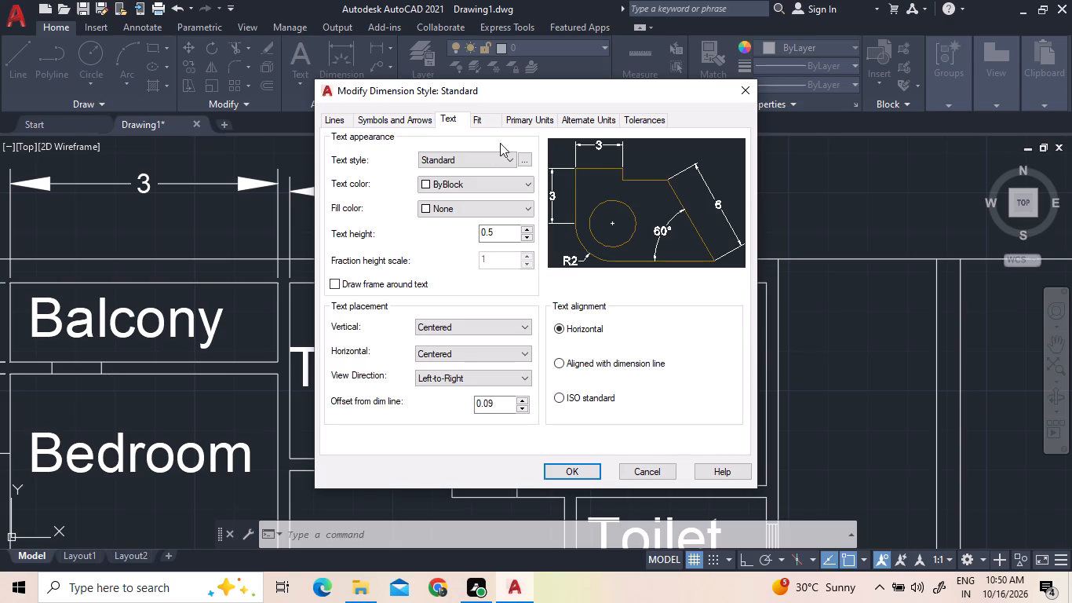
pyautogui.click(545, 122)
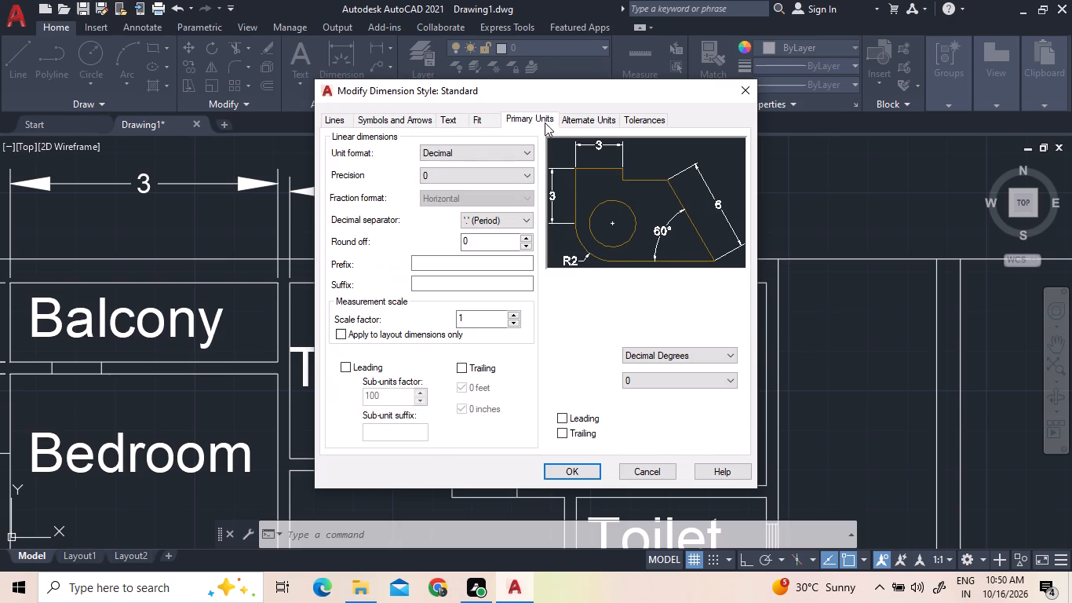
pyautogui.click(581, 473)
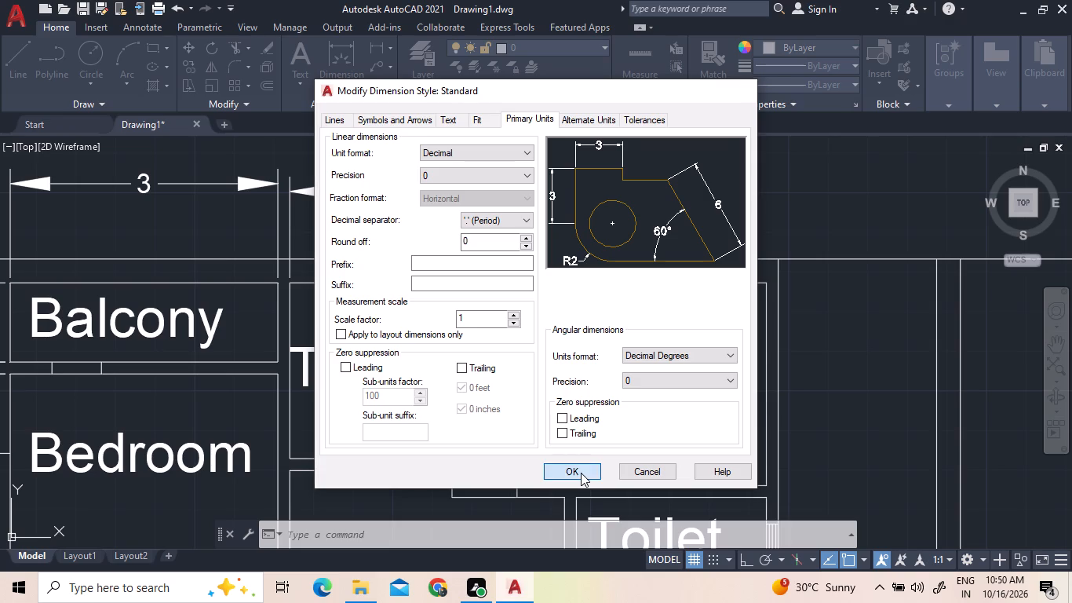
pyautogui.click(639, 407)
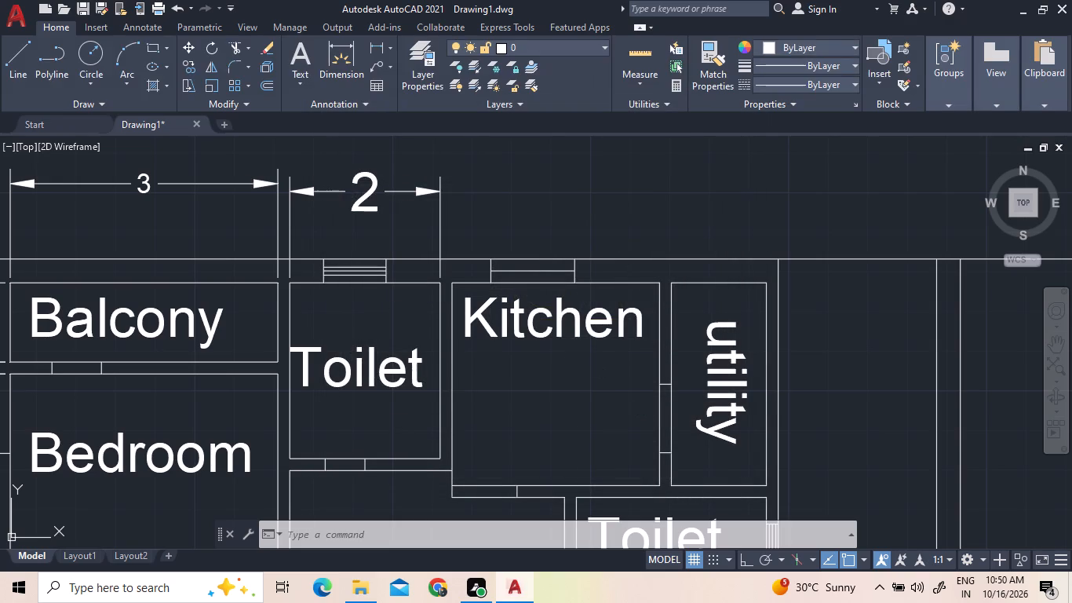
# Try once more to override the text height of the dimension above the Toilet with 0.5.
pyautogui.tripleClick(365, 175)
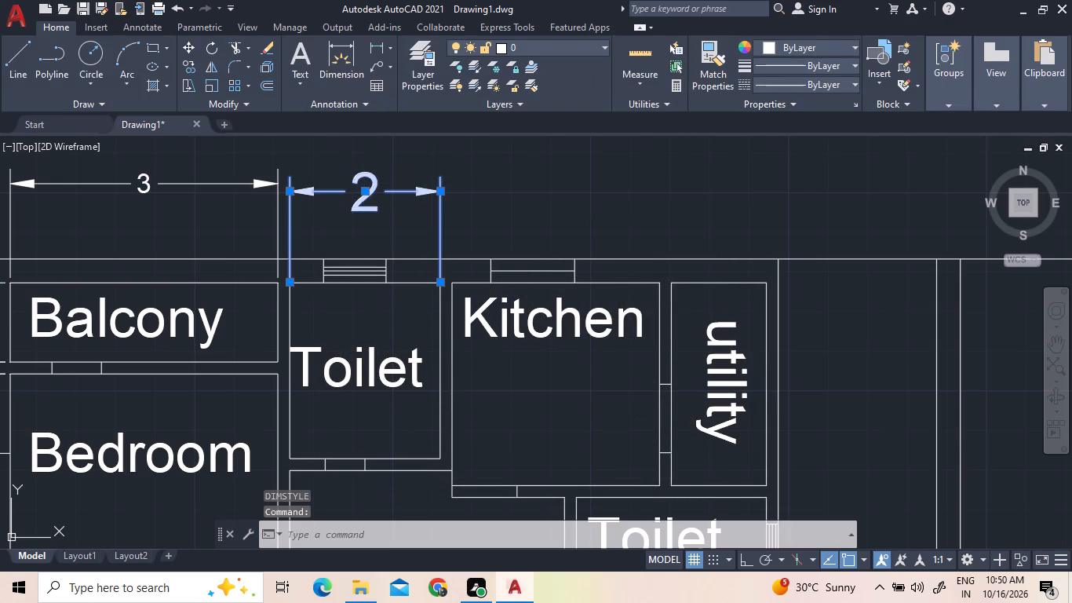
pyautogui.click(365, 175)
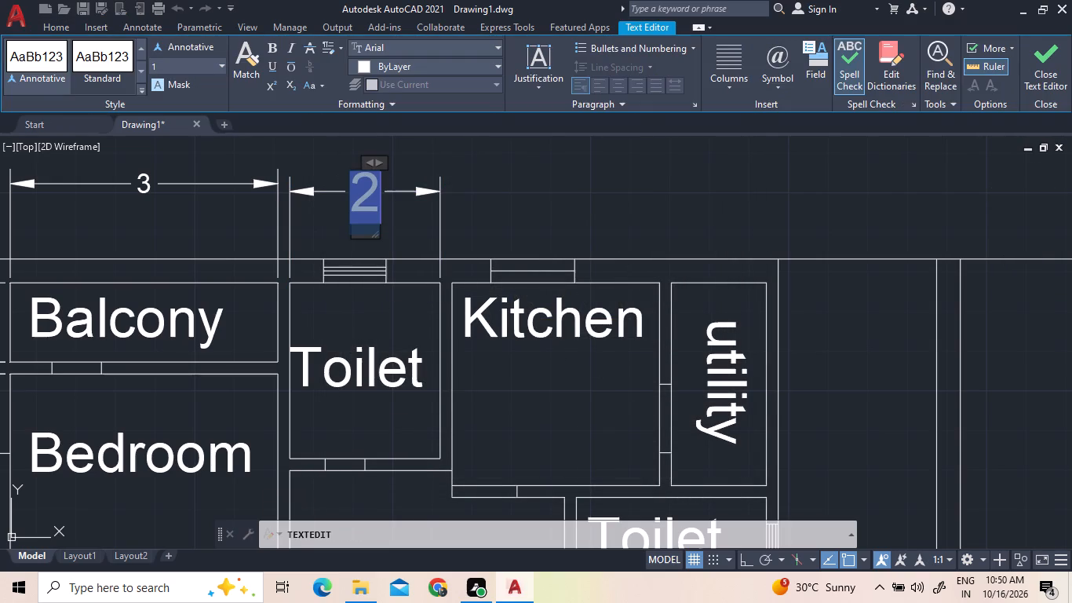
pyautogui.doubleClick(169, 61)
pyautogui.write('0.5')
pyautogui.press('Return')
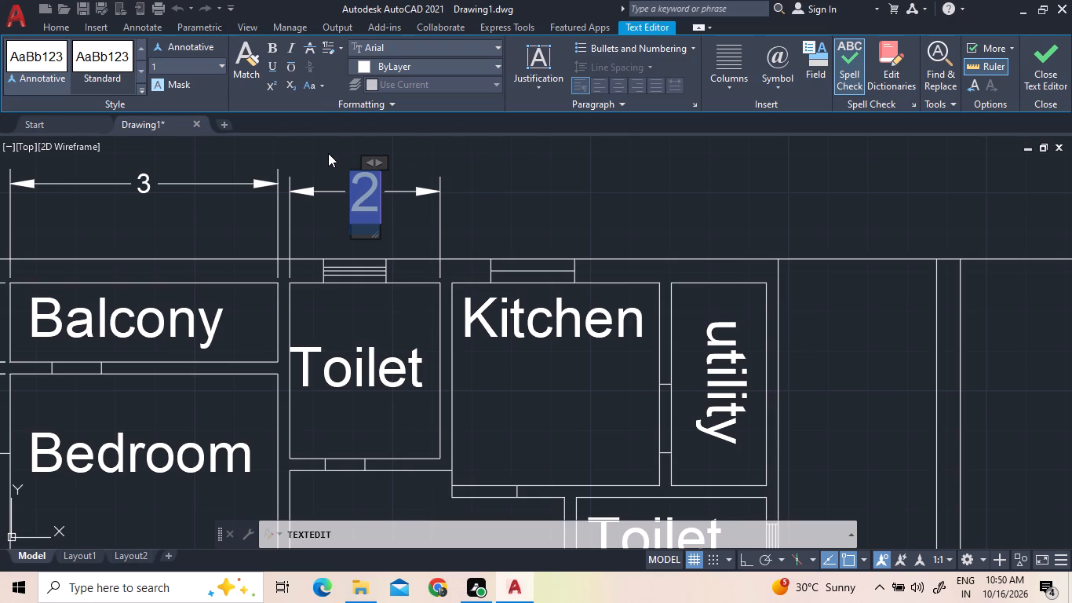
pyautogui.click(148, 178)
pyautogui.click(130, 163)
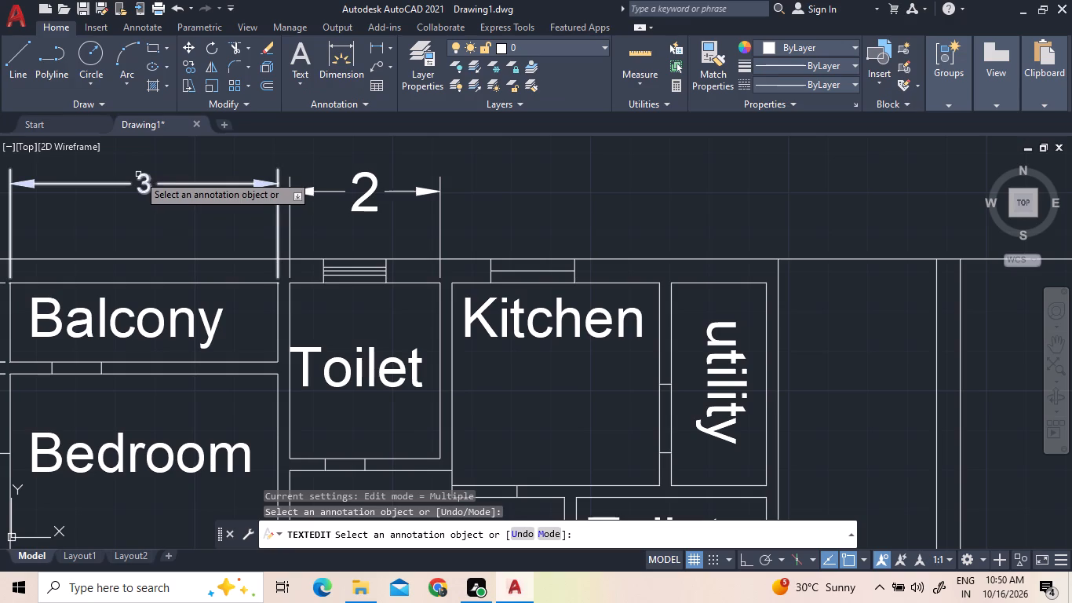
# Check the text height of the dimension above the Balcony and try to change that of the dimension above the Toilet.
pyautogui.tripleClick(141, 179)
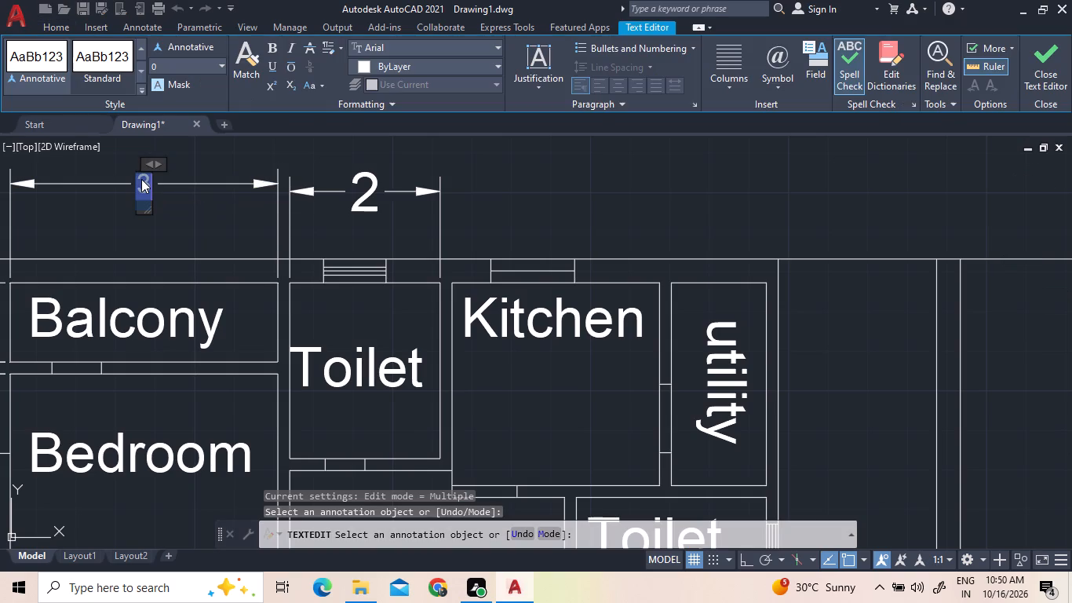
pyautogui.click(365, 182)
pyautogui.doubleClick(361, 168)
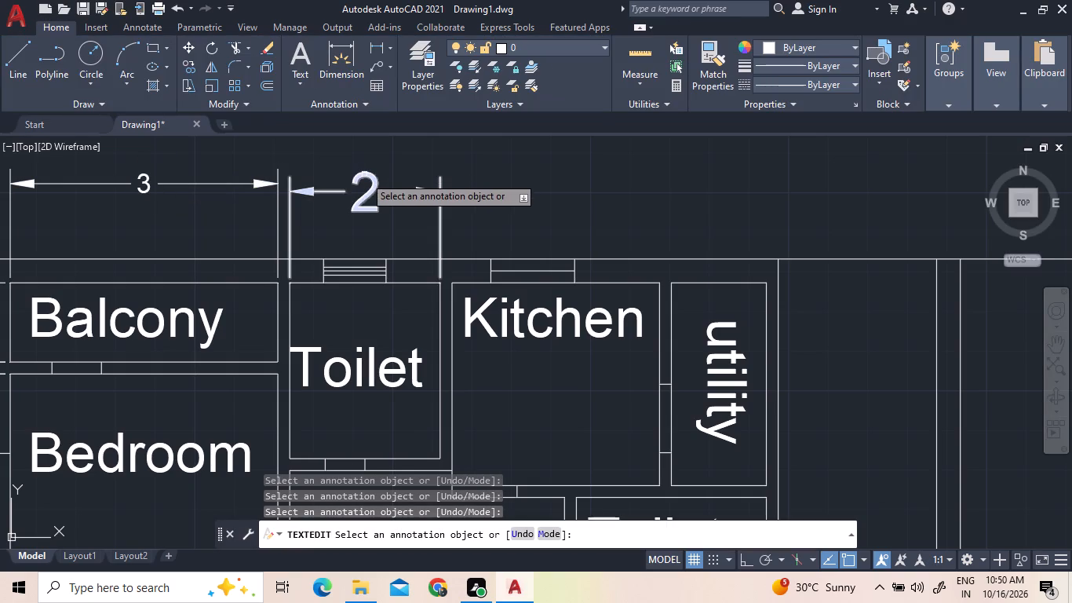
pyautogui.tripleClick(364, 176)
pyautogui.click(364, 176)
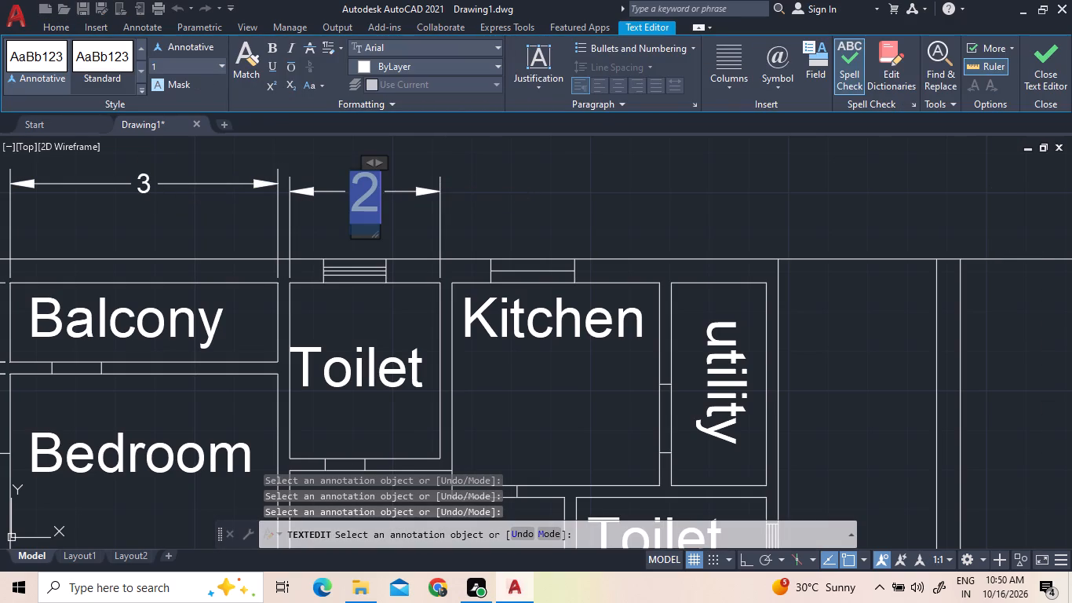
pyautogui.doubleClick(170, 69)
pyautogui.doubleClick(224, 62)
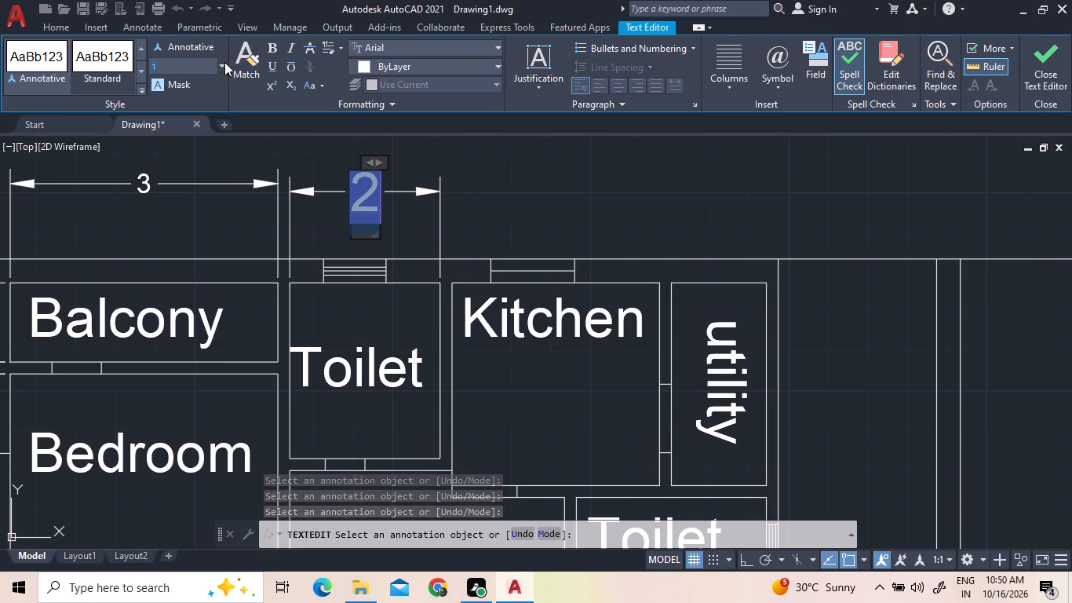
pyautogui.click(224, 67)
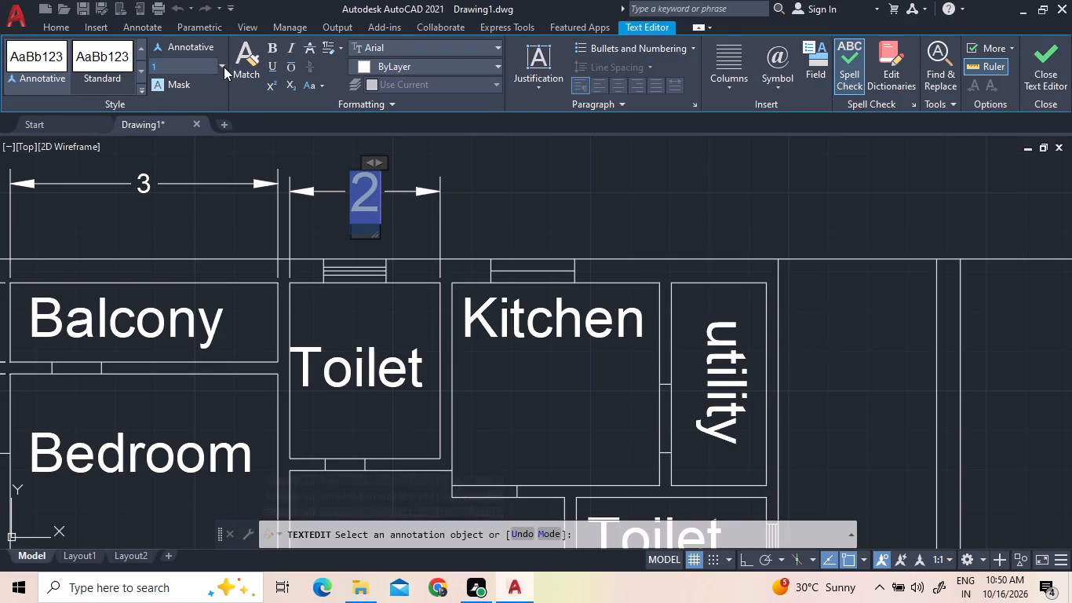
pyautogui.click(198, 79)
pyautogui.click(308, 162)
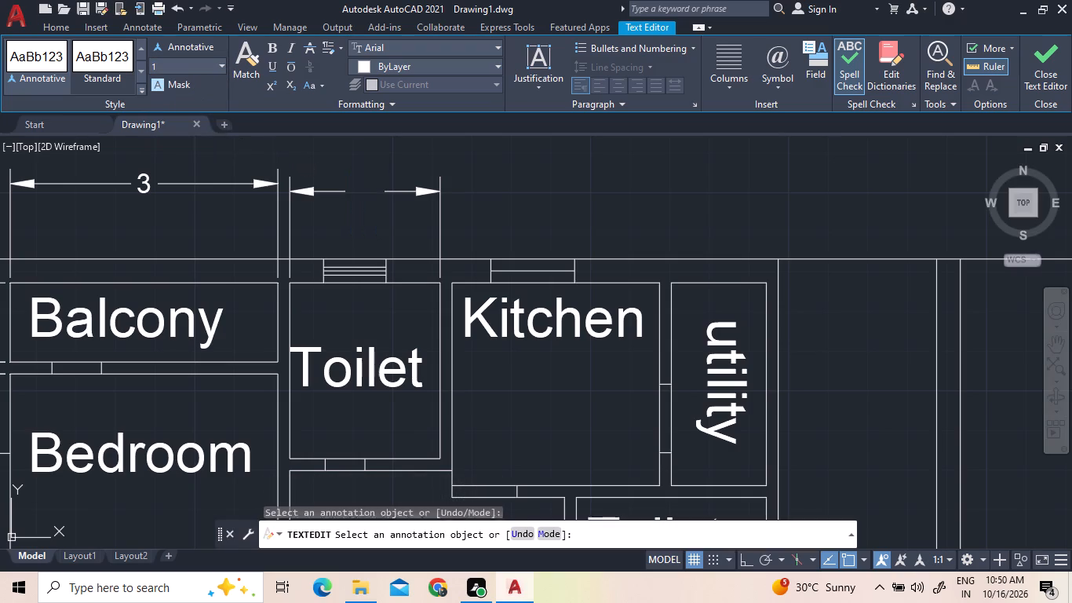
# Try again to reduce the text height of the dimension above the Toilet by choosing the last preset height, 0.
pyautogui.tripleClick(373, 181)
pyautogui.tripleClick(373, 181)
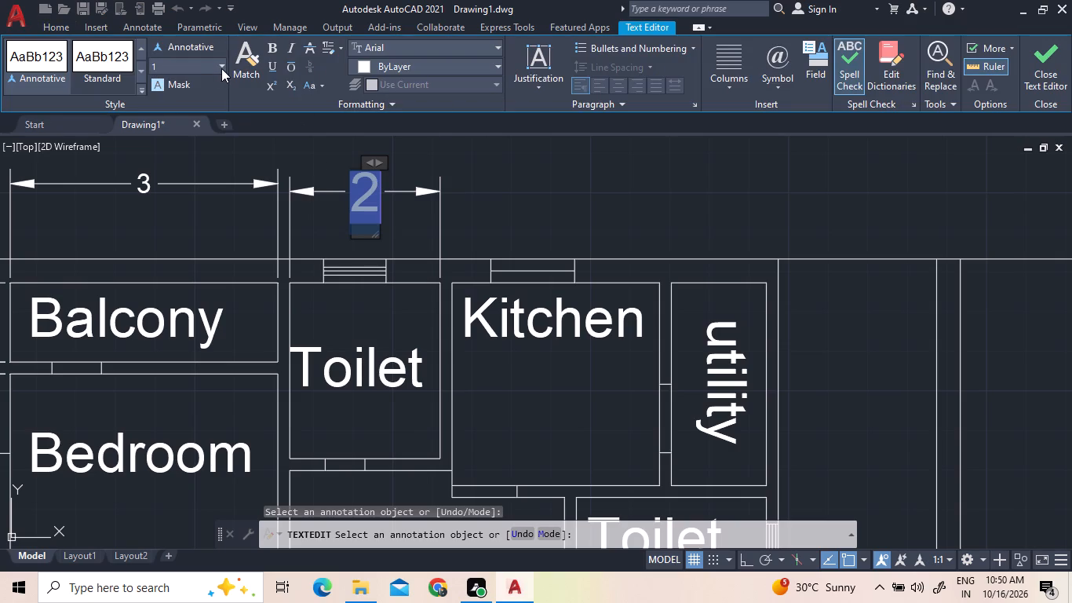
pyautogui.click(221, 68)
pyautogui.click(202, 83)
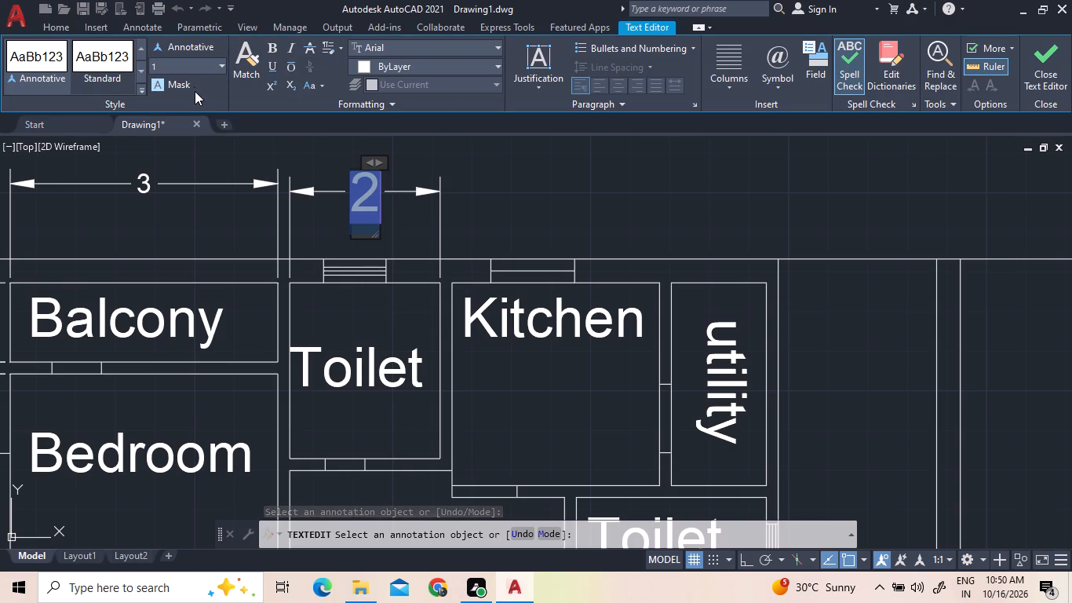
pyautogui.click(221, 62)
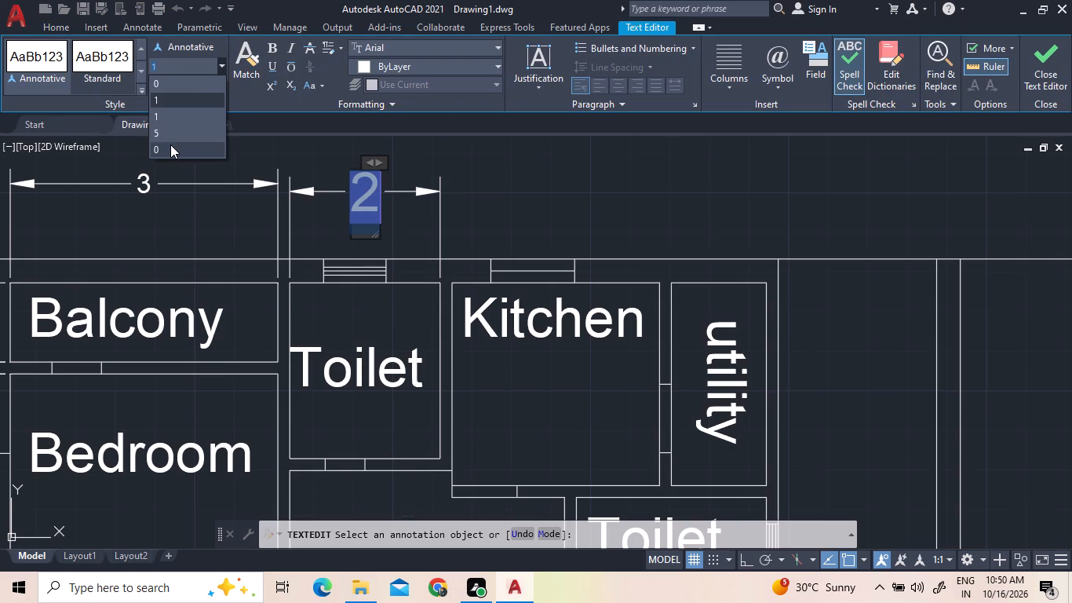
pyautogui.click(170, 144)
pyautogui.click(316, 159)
# Add a linear dimension for the Kitchen's inner width, placed above the outer wall in line with the Toilet's dimension.
pyautogui.scroll(-1, 396, 192)
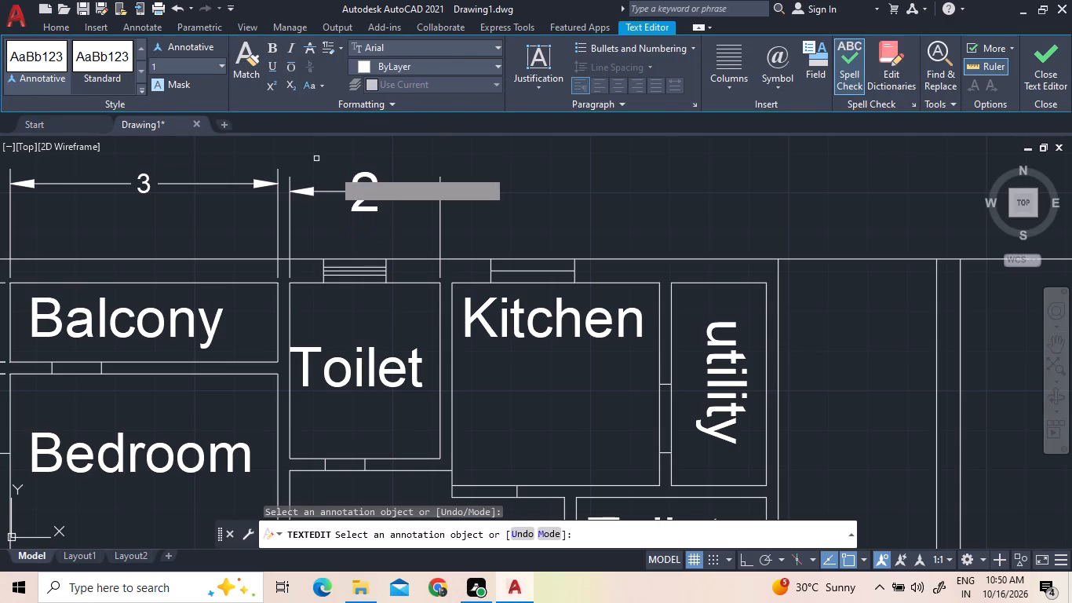
pyautogui.scroll(-5, 396, 194)
pyautogui.scroll(3, 563, 220)
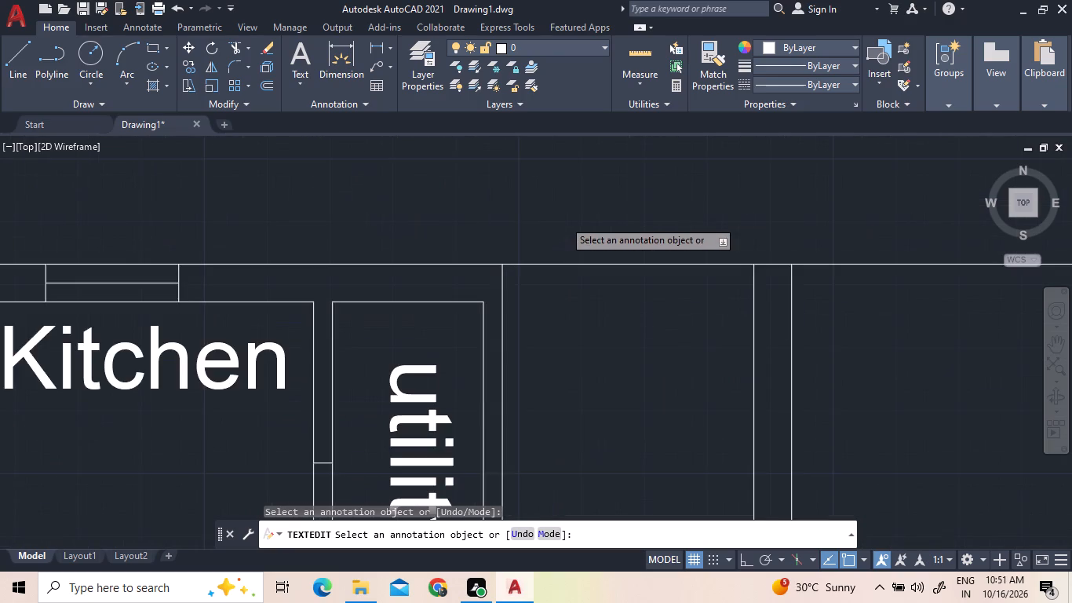
pyautogui.scroll(-3, 534, 216)
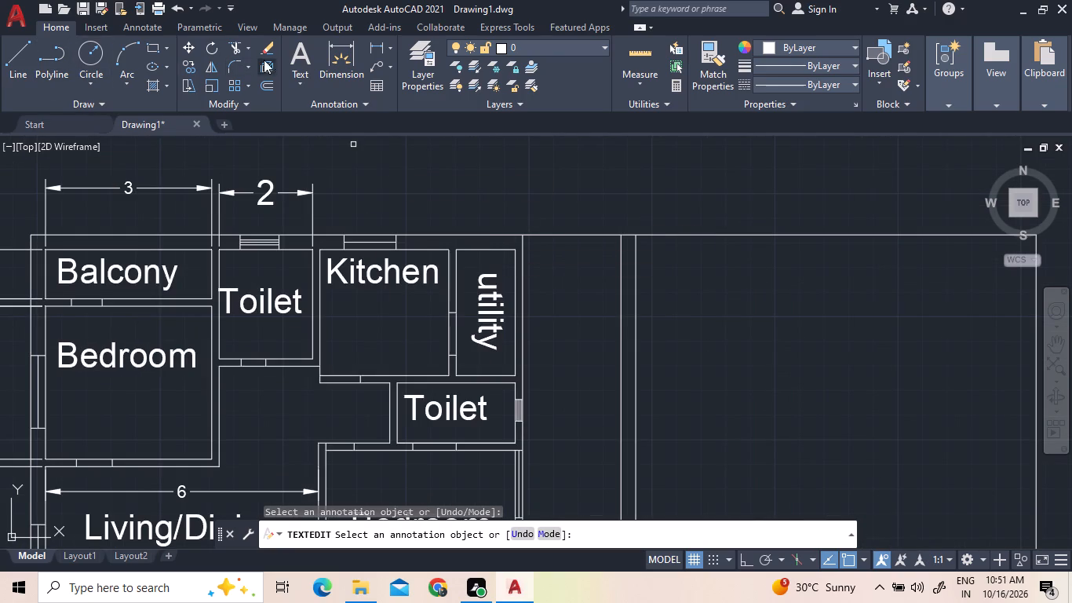
pyautogui.click(370, 46)
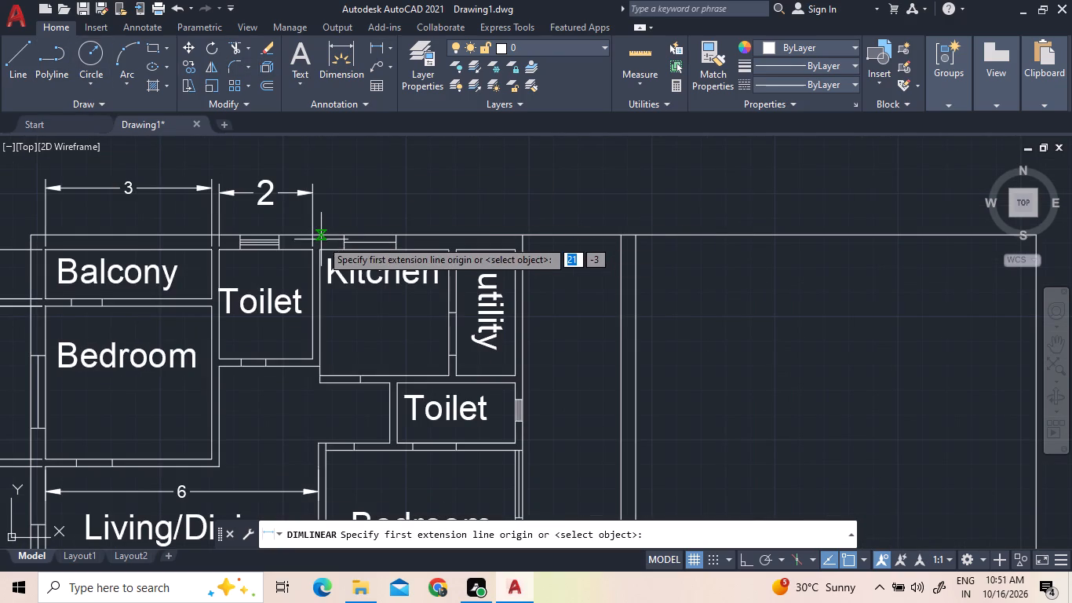
pyautogui.click(322, 250)
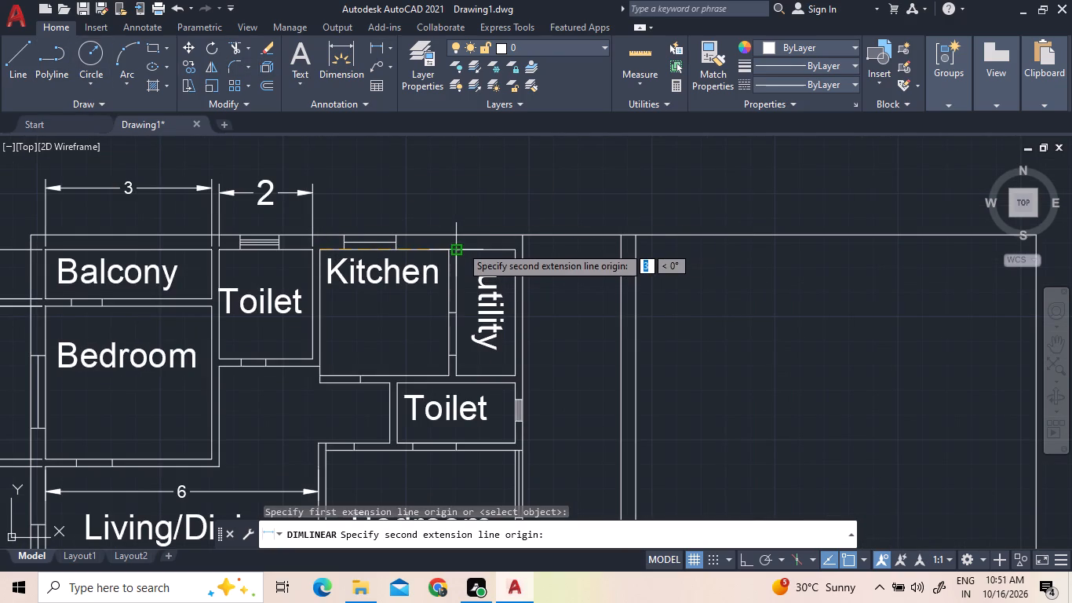
pyautogui.click(451, 249)
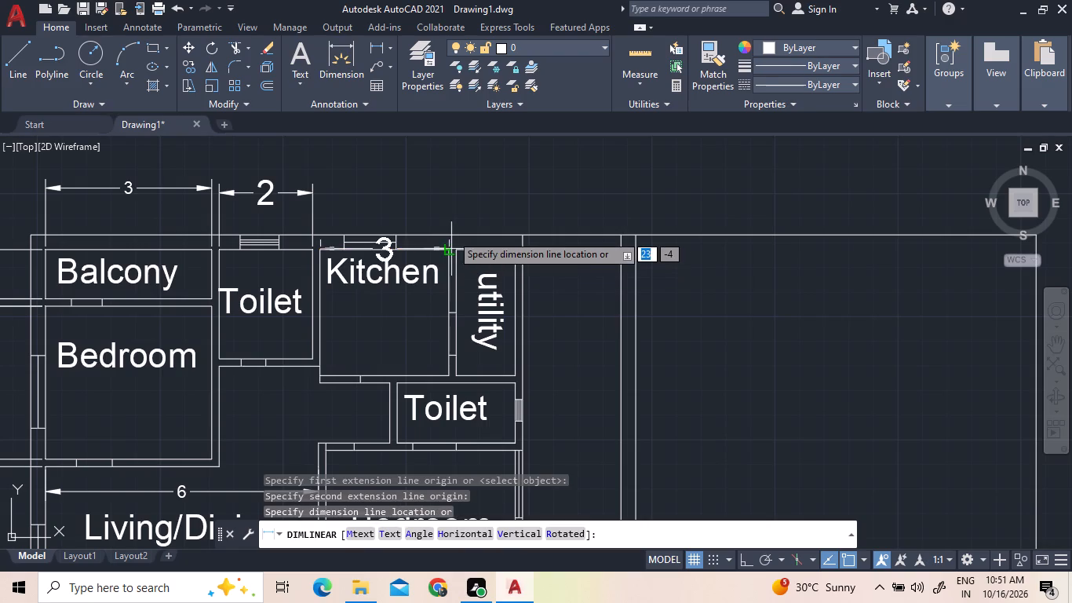
pyautogui.click(440, 194)
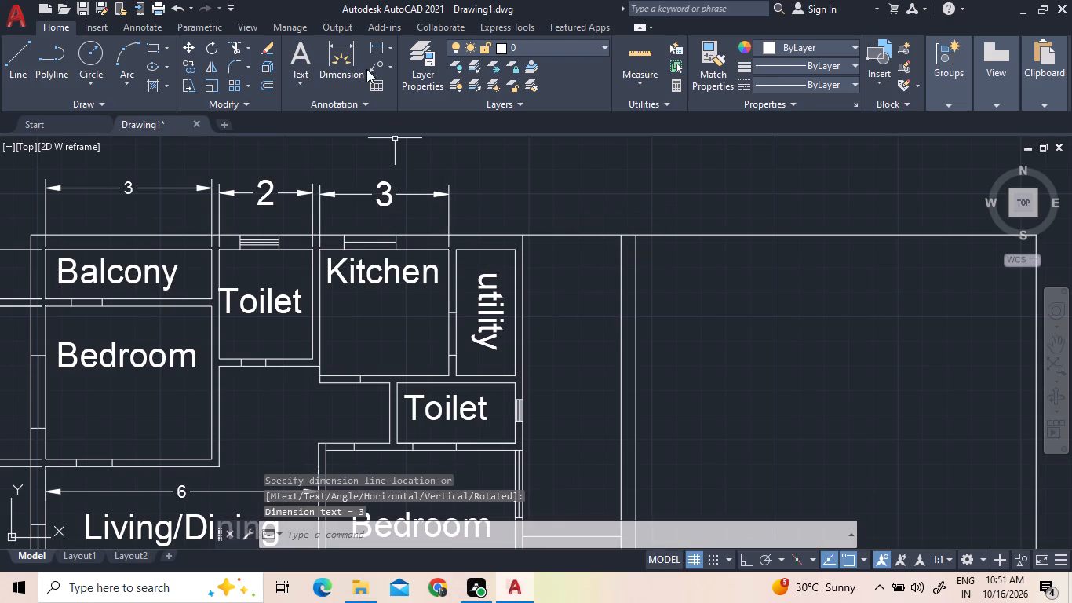
# Add a linear dimension for the utility room's inner width, placed above the outer wall beside the Kitchen's dimension.
pyautogui.click(373, 49)
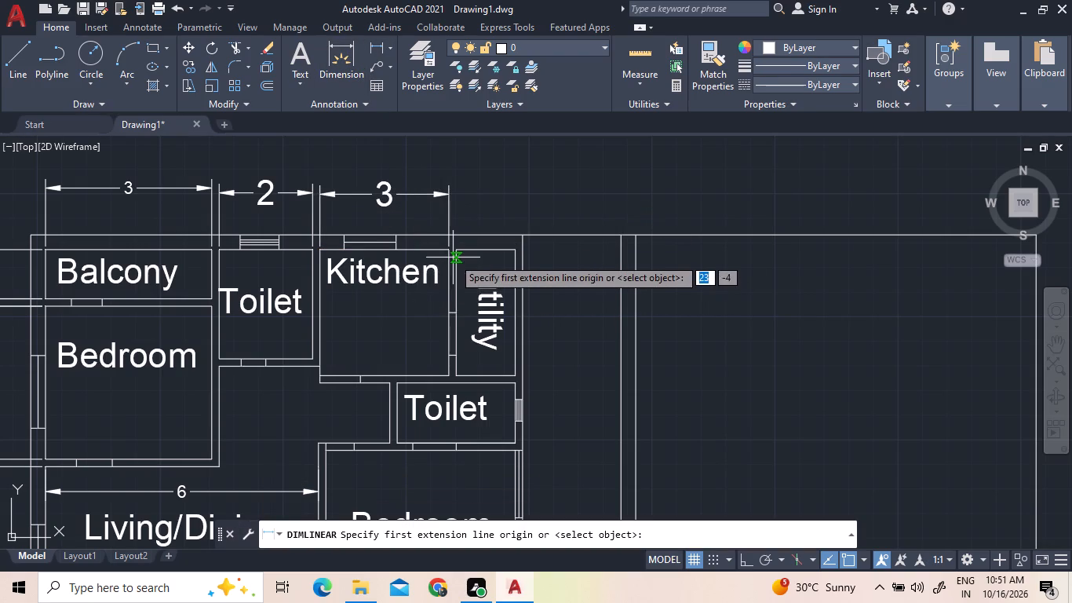
pyautogui.click(461, 249)
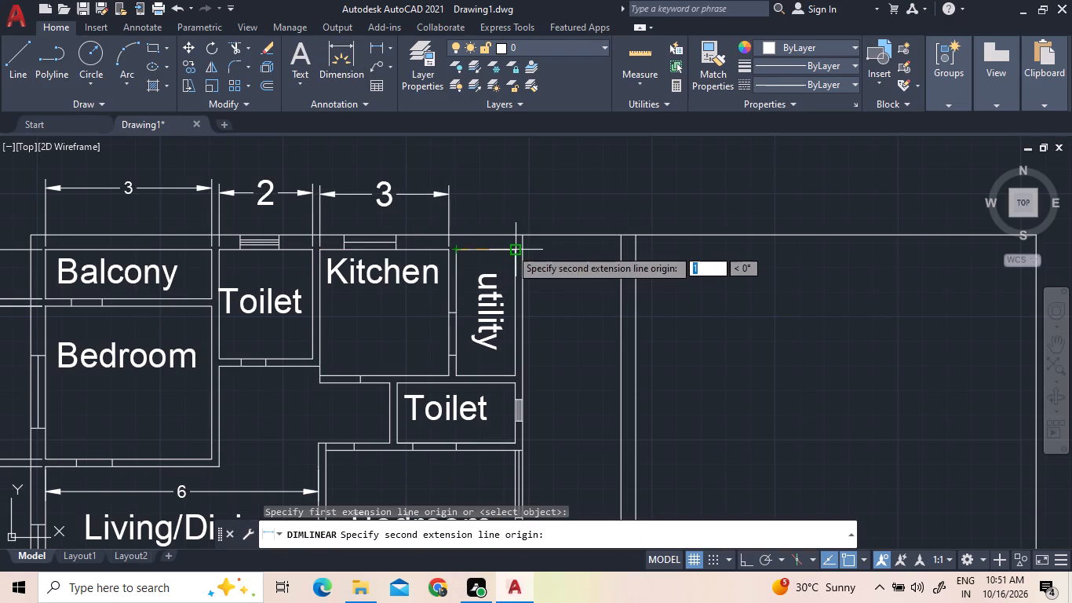
pyautogui.click(511, 248)
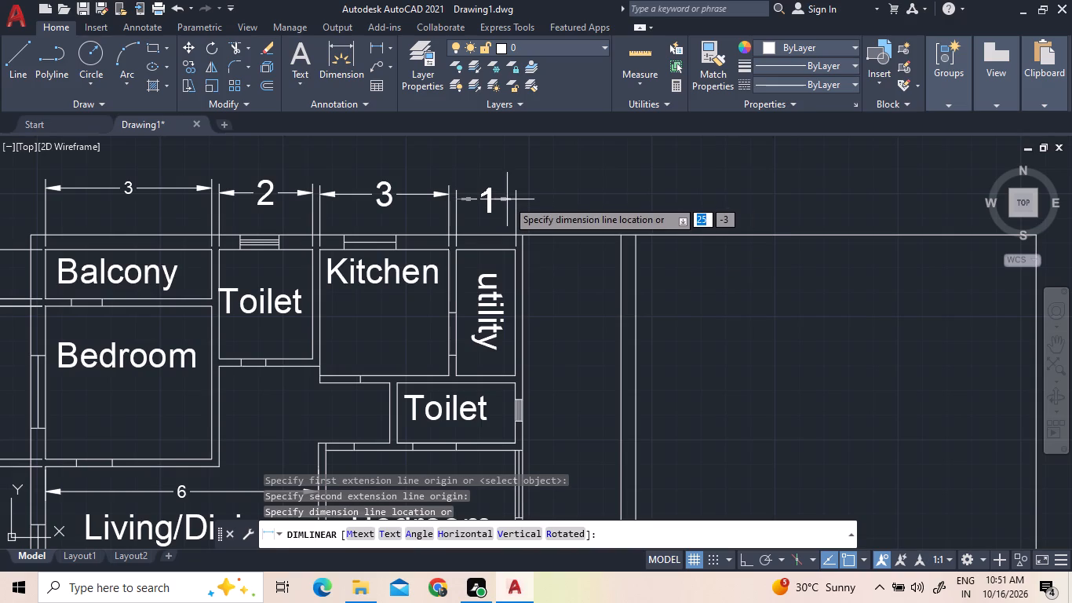
pyautogui.doubleClick(507, 199)
# Erase the wall-thickness dimension between the Balcony and the Bedroom below it.
pyautogui.scroll(-2, 504, 179)
pyautogui.scroll(2, 287, 223)
pyautogui.click(186, 238)
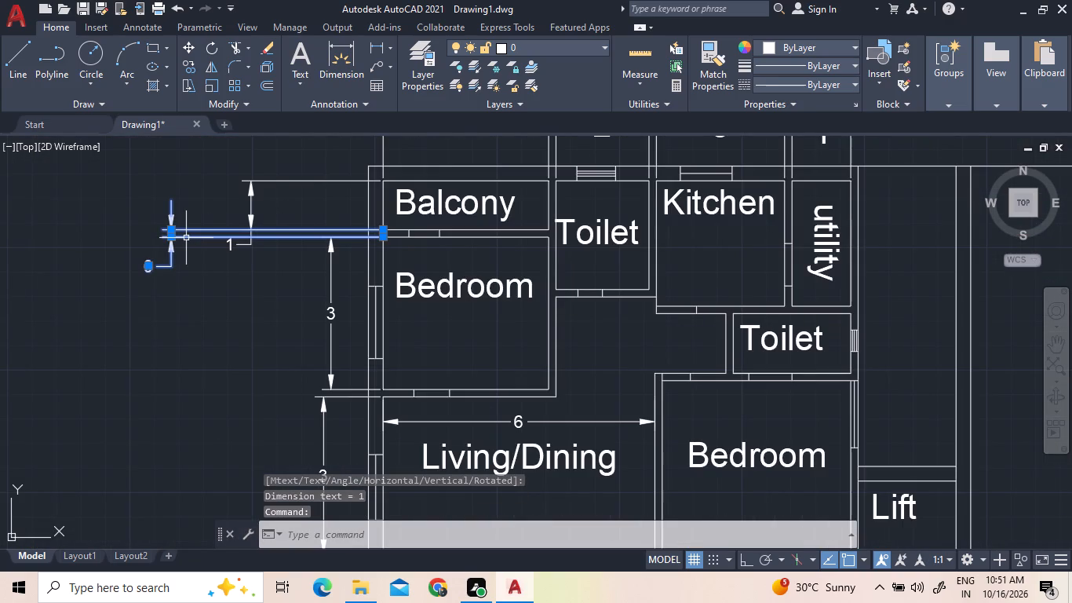
pyautogui.rightClick(186, 238)
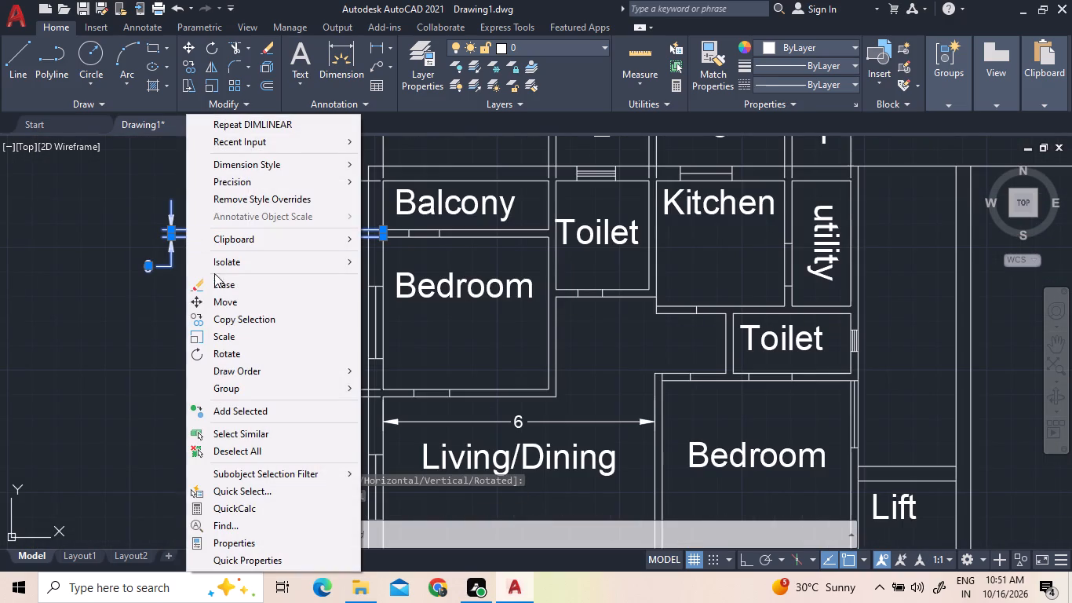
pyautogui.click(219, 290)
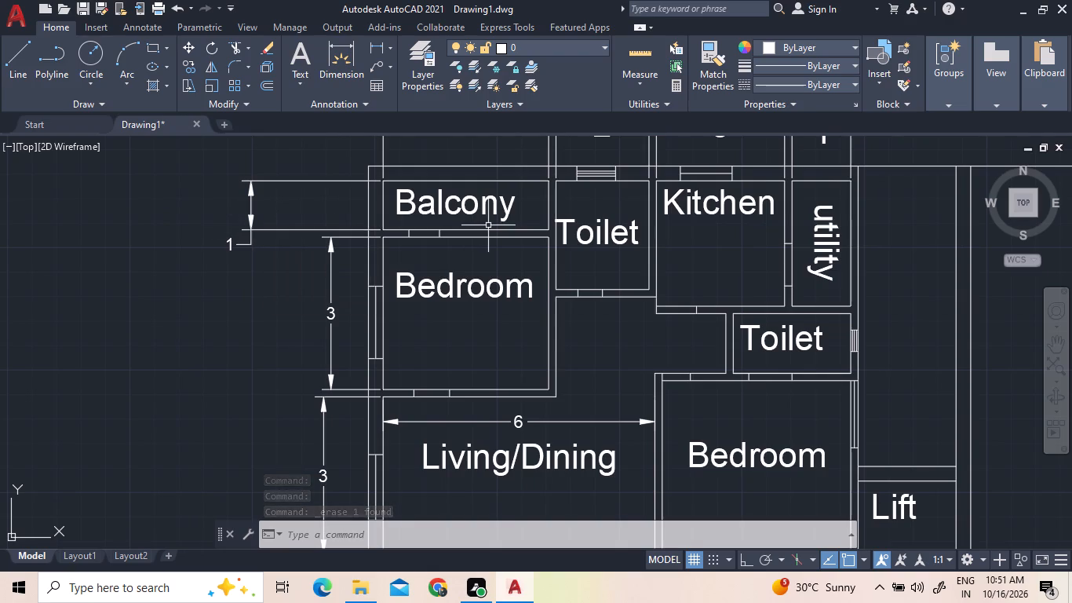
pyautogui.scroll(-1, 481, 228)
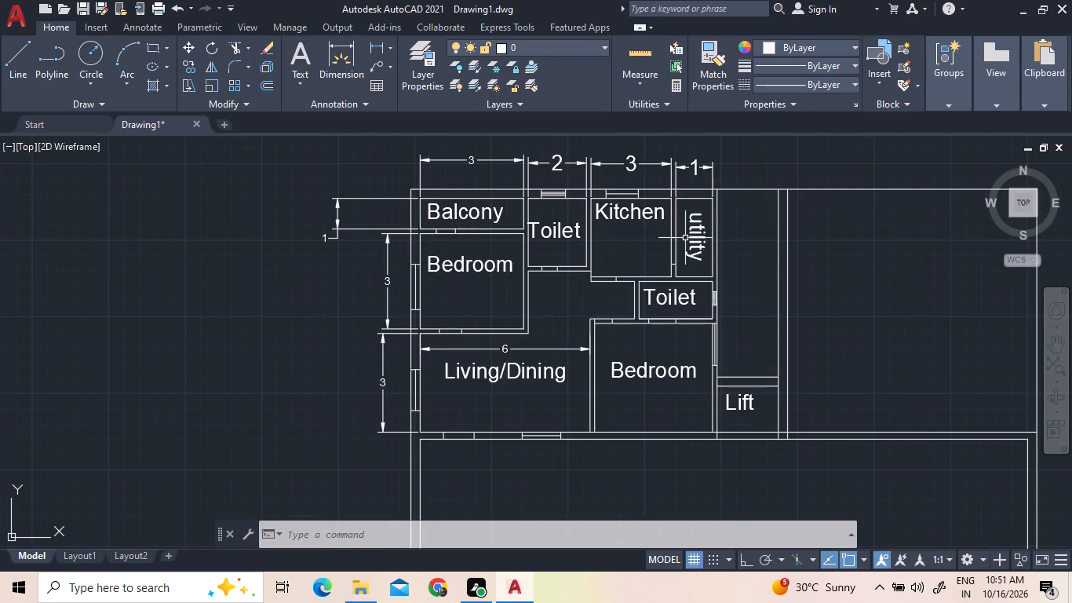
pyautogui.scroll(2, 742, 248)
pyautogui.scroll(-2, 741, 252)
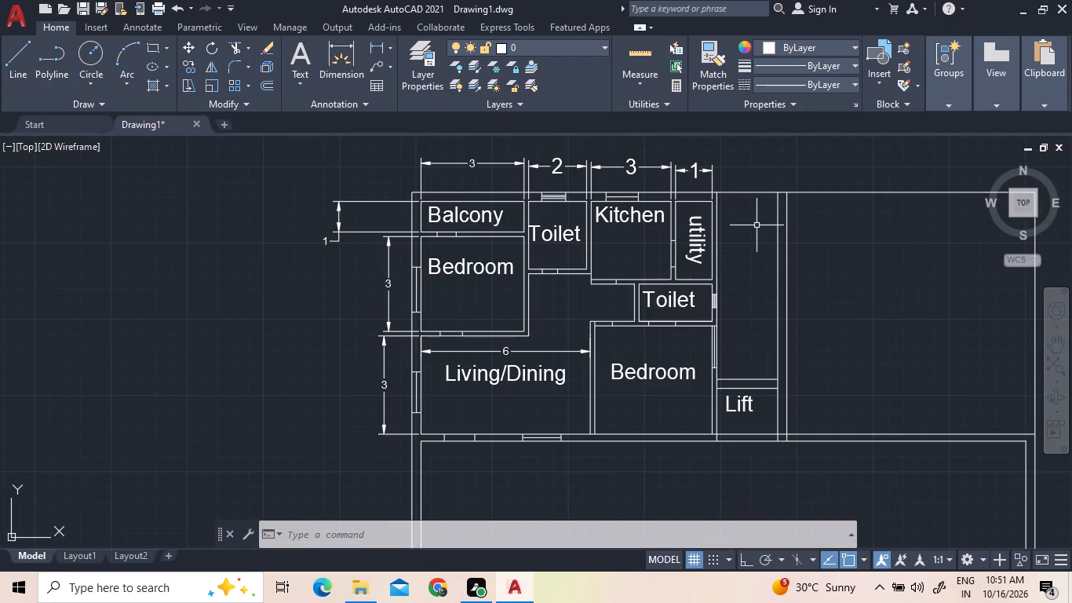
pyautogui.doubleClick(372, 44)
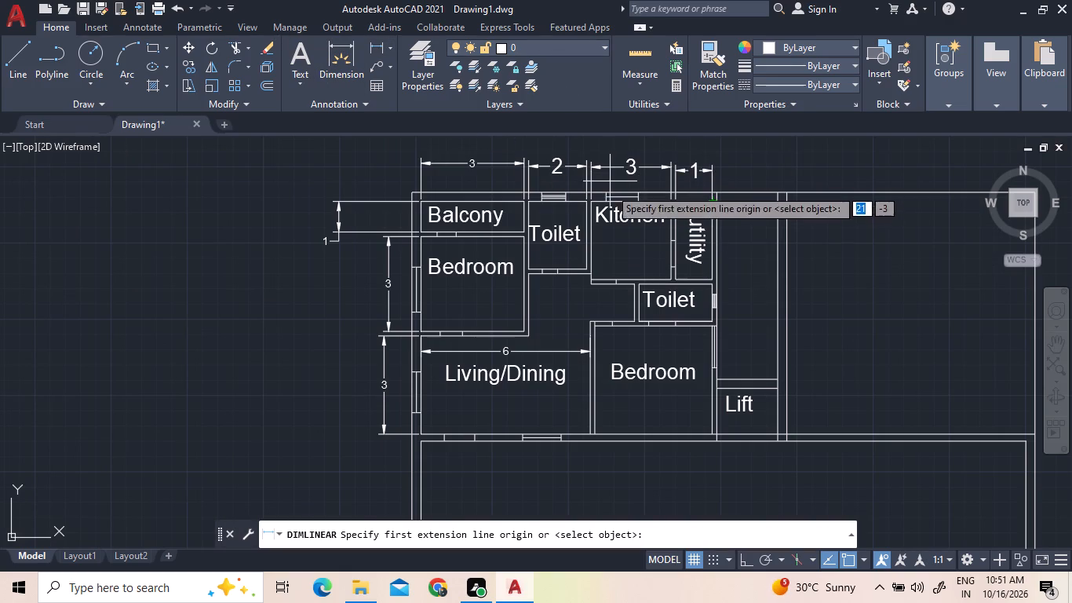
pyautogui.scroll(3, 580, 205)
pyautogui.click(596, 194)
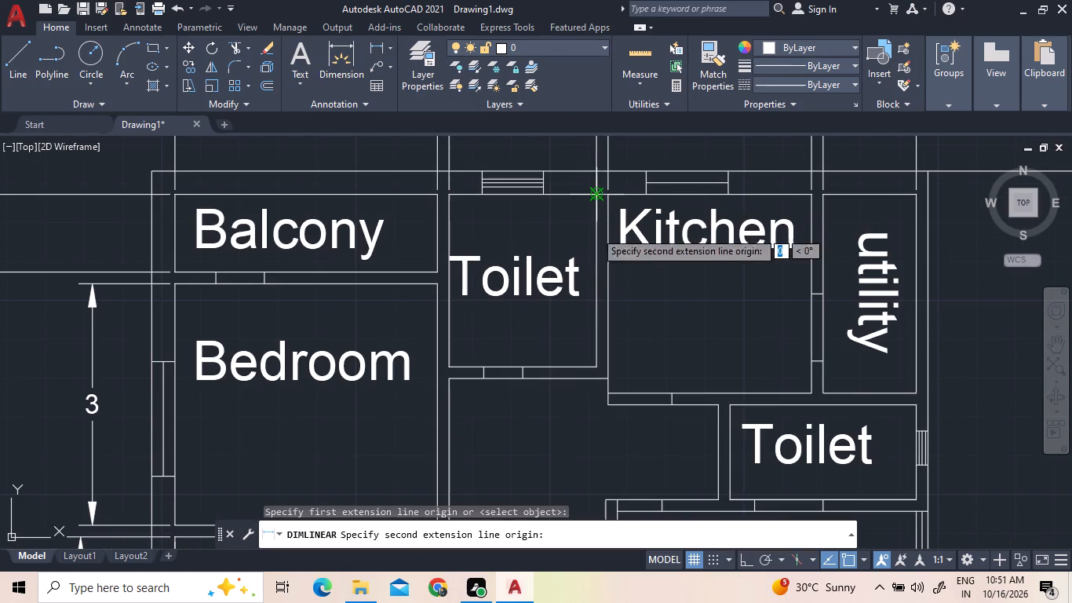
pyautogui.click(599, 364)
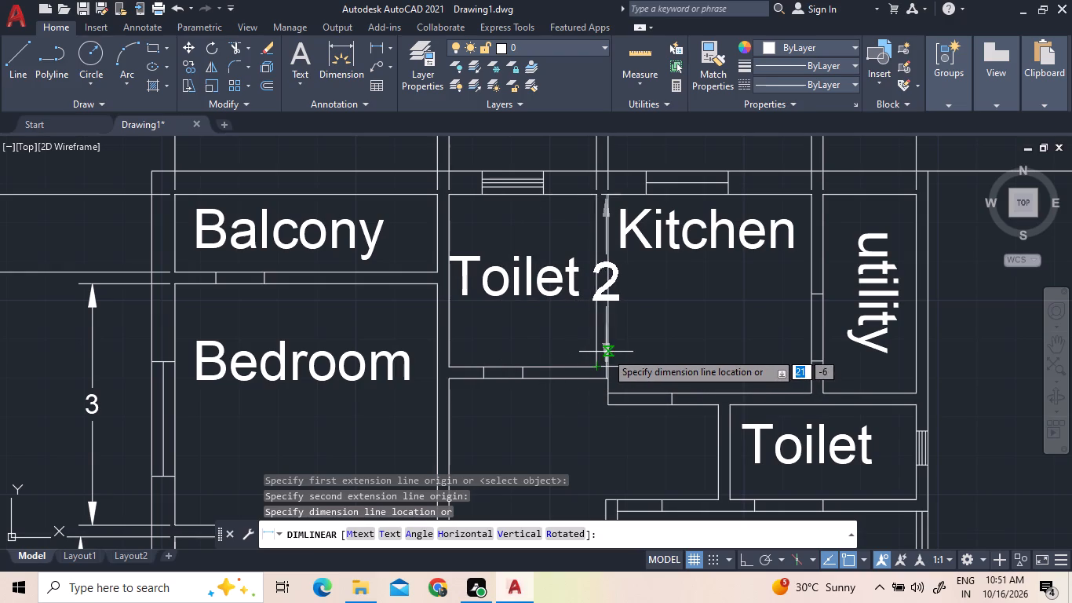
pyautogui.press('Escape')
# Add a vertical linear dimension for the utility room's inner length, placed just outside its outer wall.
pyautogui.scroll(-3, 599, 328)
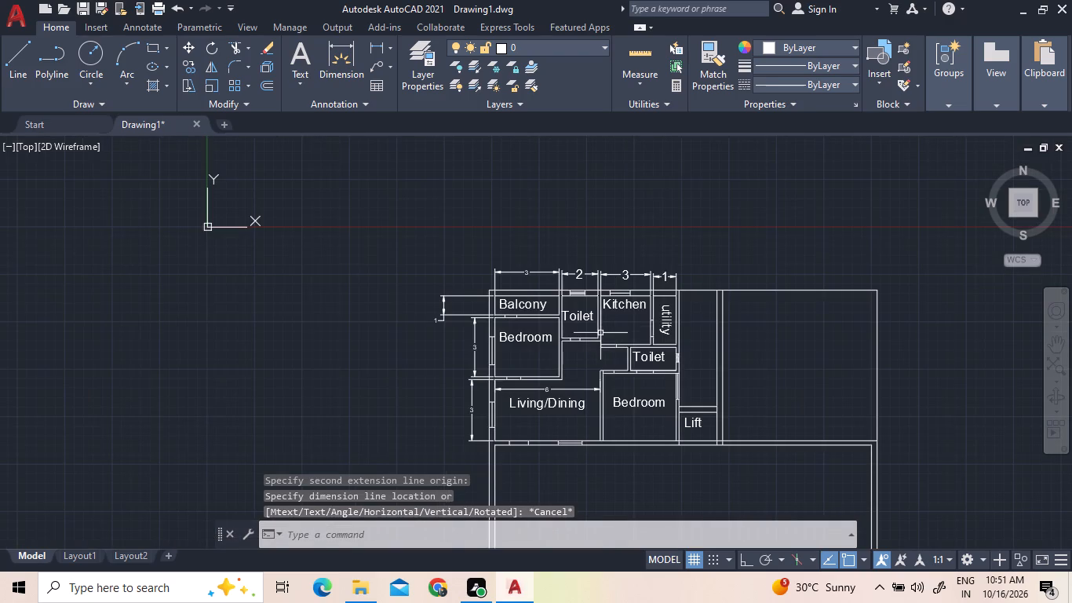
pyautogui.scroll(2, 720, 325)
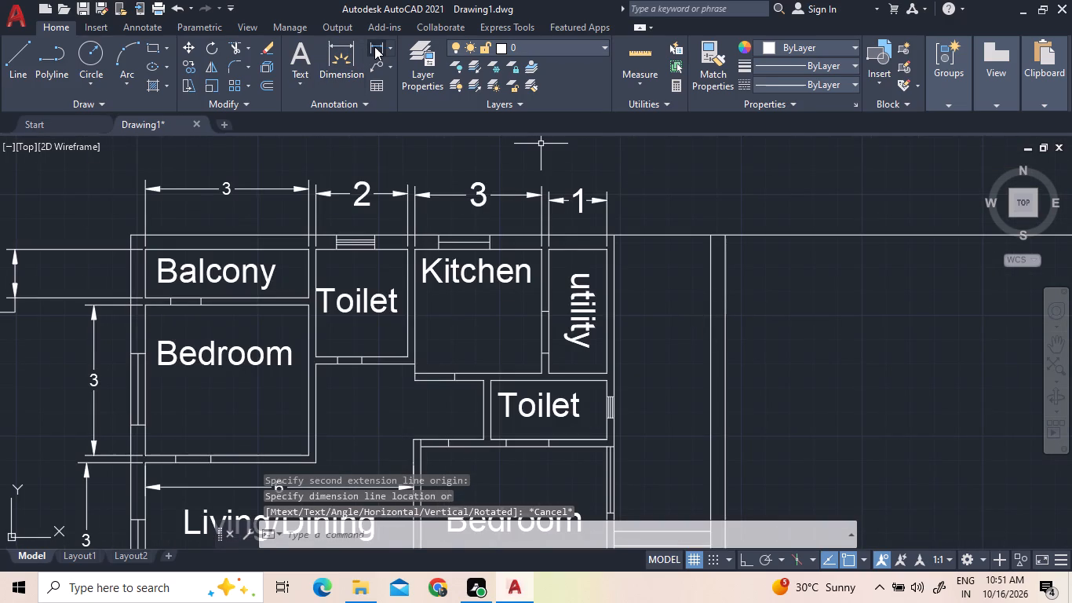
pyautogui.click(374, 46)
pyautogui.click(602, 254)
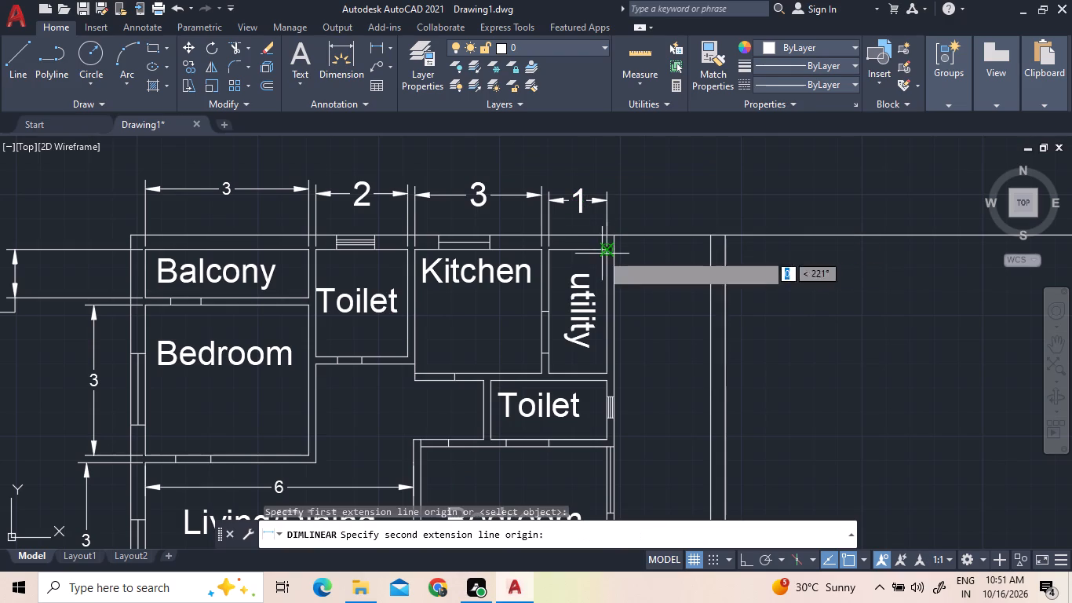
pyautogui.click(608, 374)
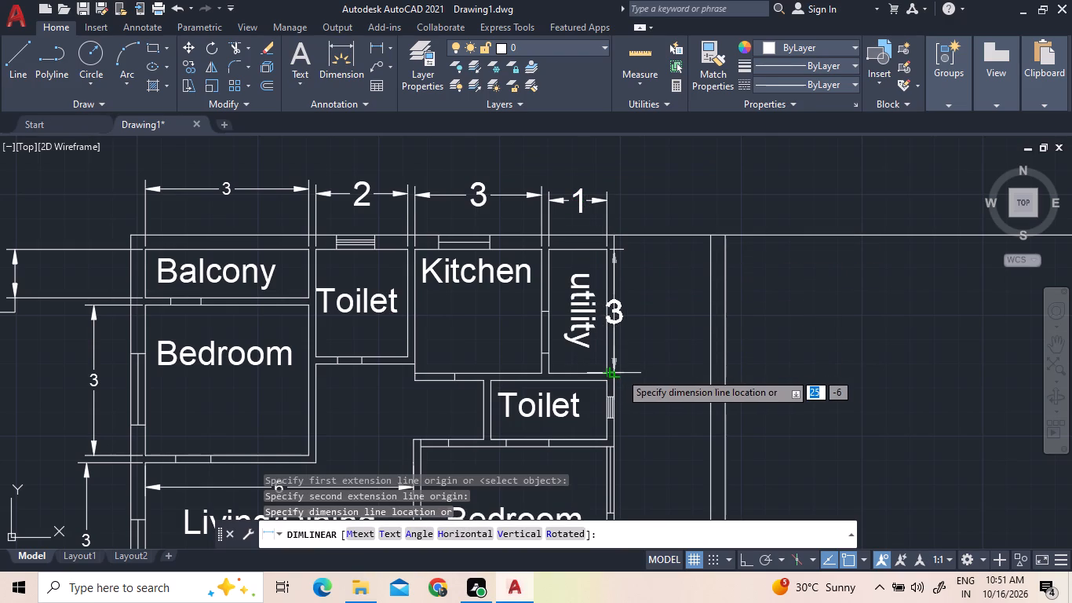
pyautogui.click(625, 373)
# Place the utility room's vertical dimension line just outside its outer wall.
pyautogui.tripleClick(624, 312)
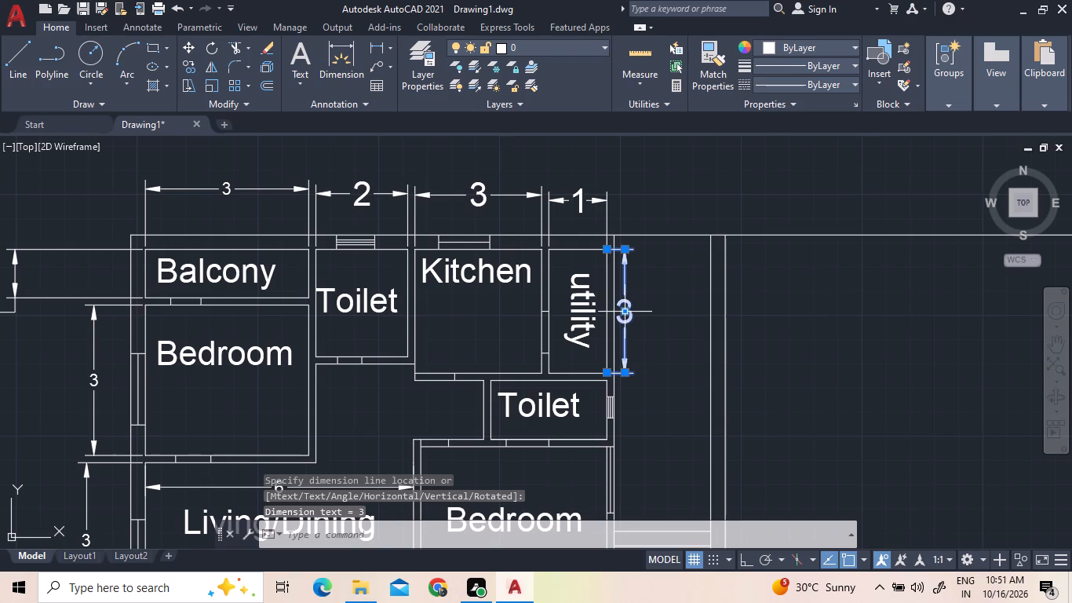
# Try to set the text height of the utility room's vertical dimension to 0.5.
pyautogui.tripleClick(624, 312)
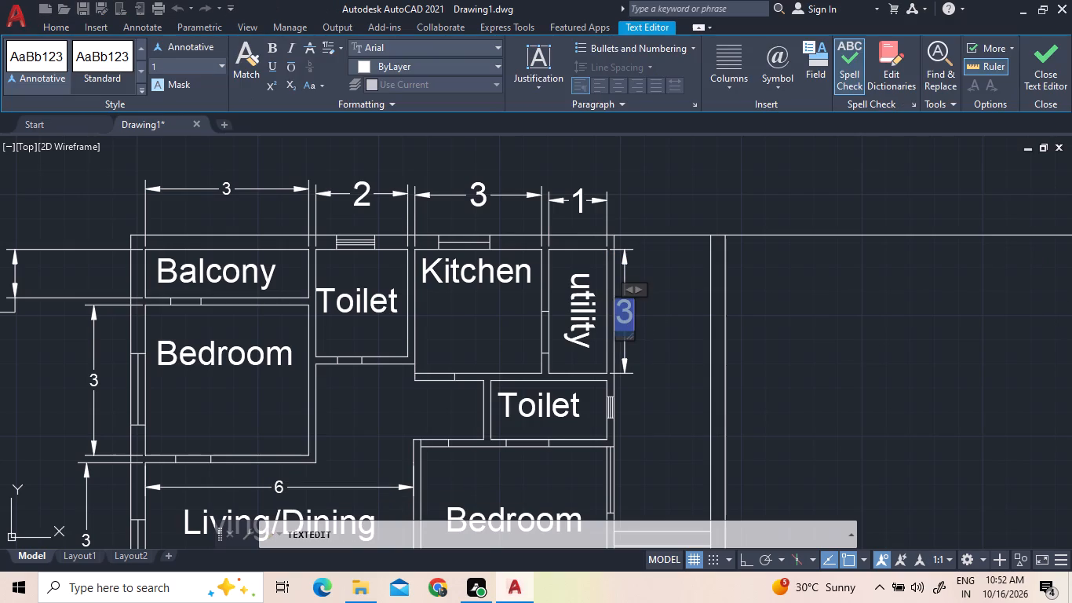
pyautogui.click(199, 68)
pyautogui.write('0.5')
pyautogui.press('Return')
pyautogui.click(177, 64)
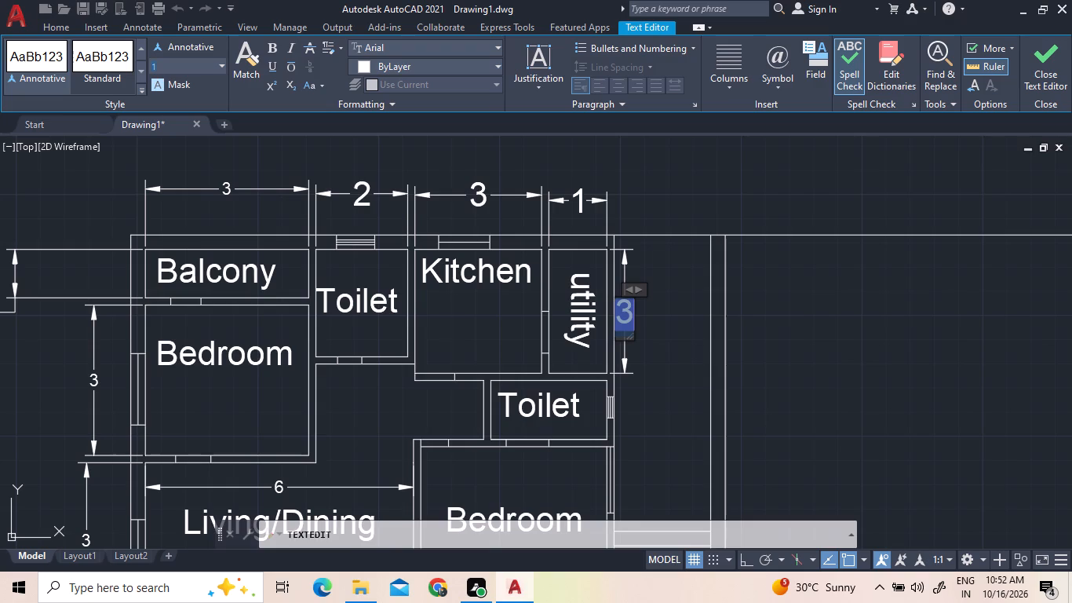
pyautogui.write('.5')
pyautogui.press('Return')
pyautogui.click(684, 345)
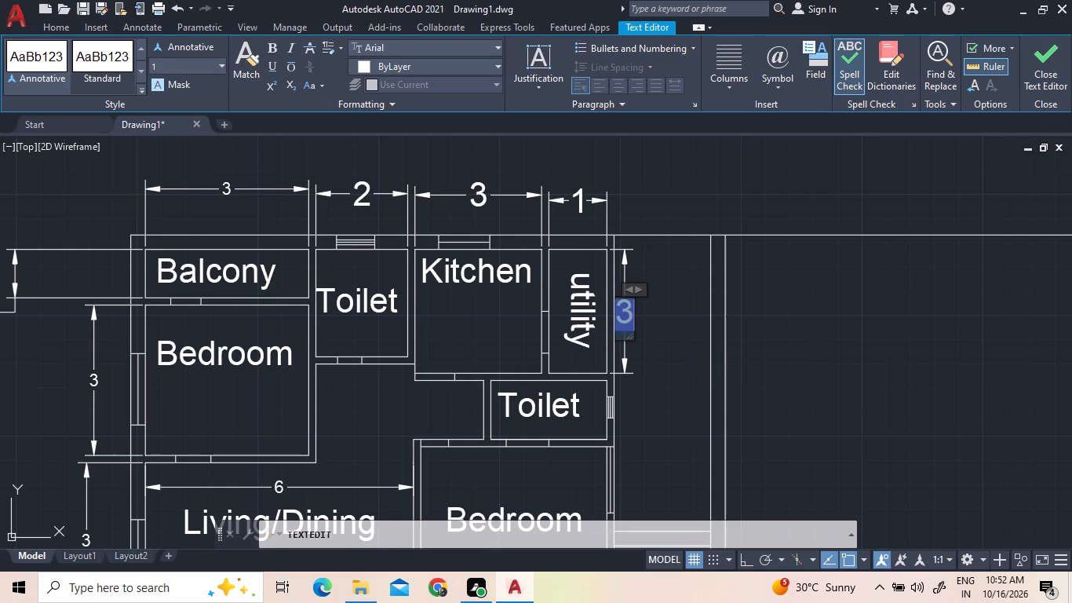
# Add a vertical linear dimension for the inner length of the Bedroom beside the Lift, placed just inside the wall shared with Living/Dining.
pyautogui.scroll(-2, 647, 309)
pyautogui.scroll(2, 670, 389)
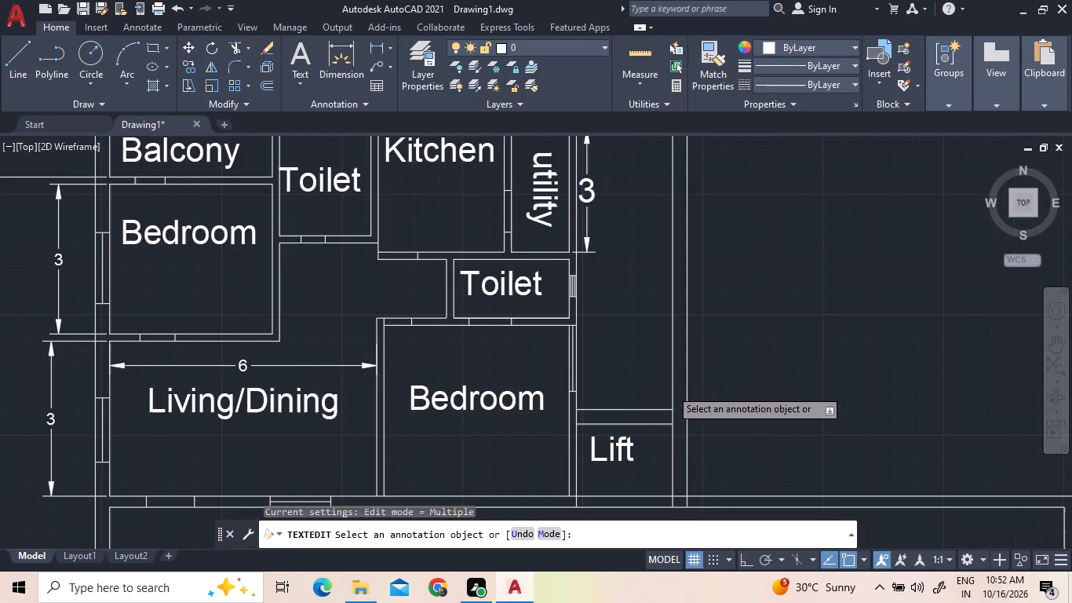
pyautogui.scroll(-2, 434, 245)
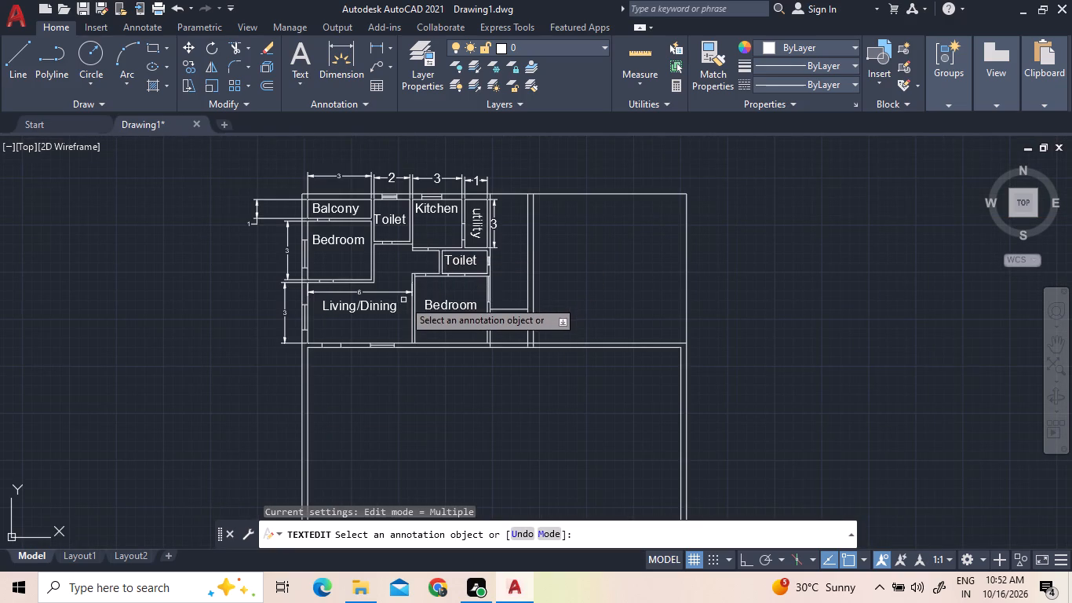
pyautogui.click(377, 42)
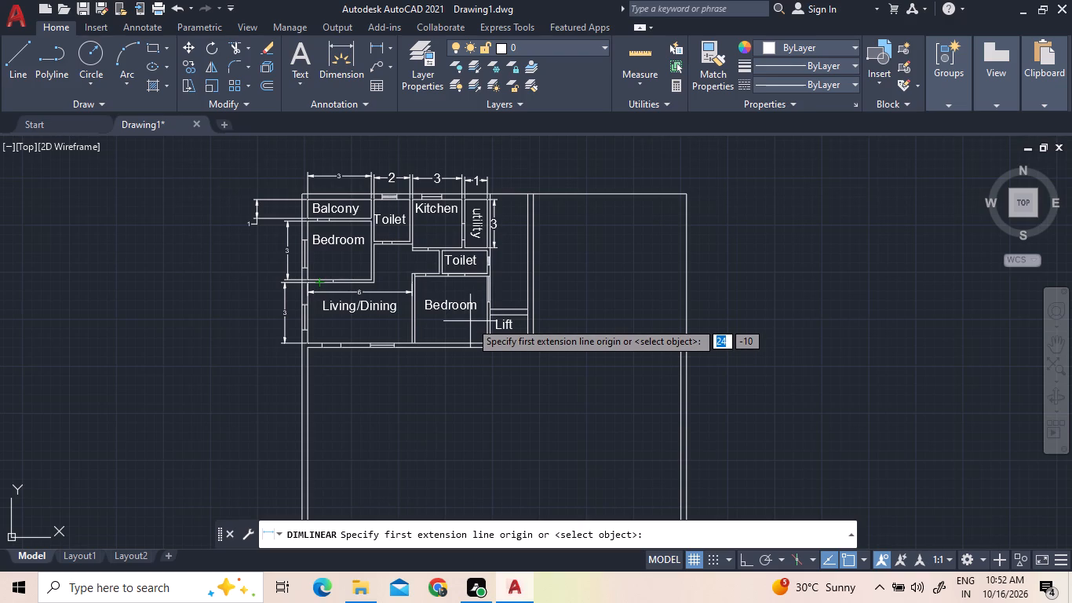
pyautogui.scroll(3, 433, 340)
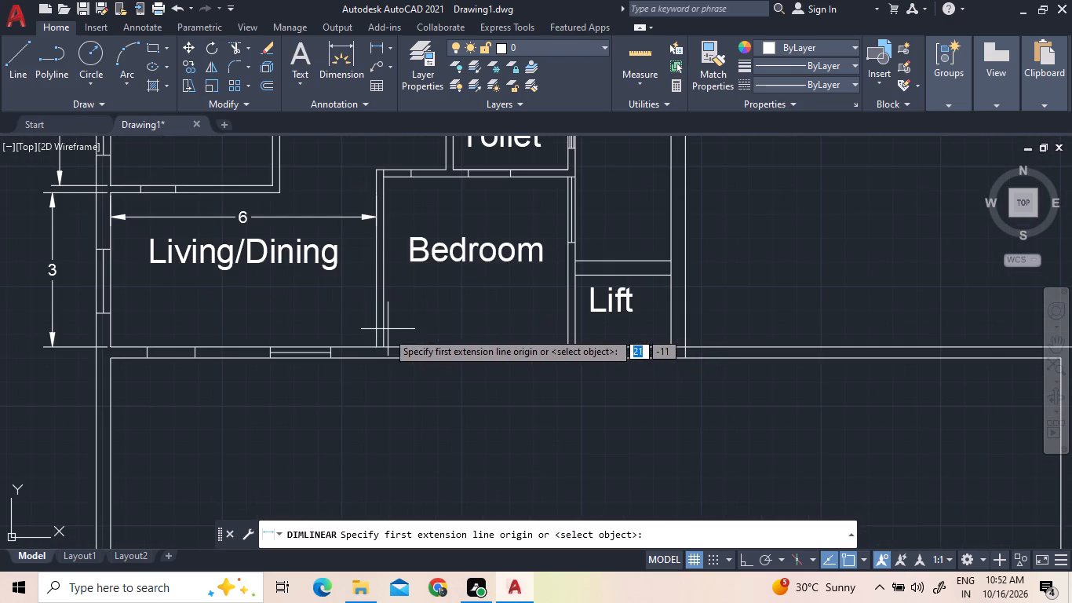
pyautogui.click(383, 348)
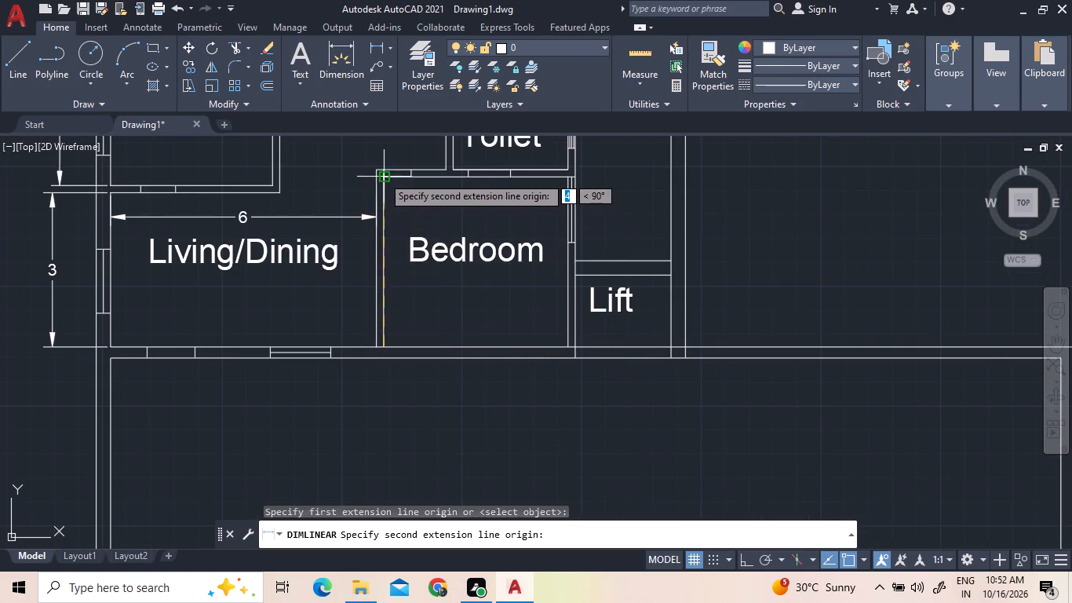
pyautogui.click(385, 177)
pyautogui.click(395, 184)
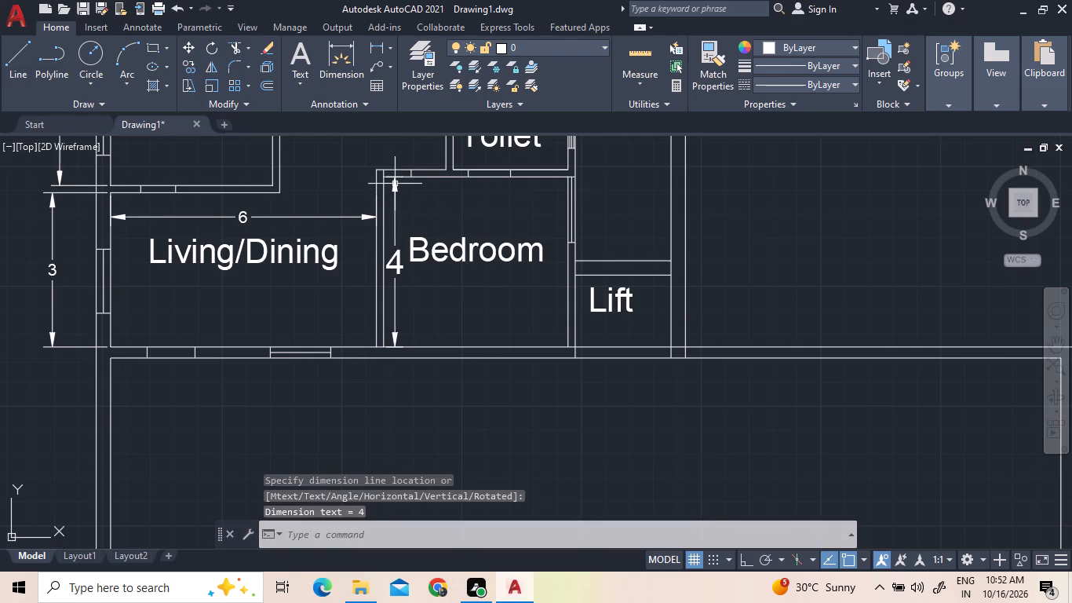
# Add a horizontal linear dimension for the same Bedroom's inner width, placed above its label just inside the upper wall.
pyautogui.click(371, 42)
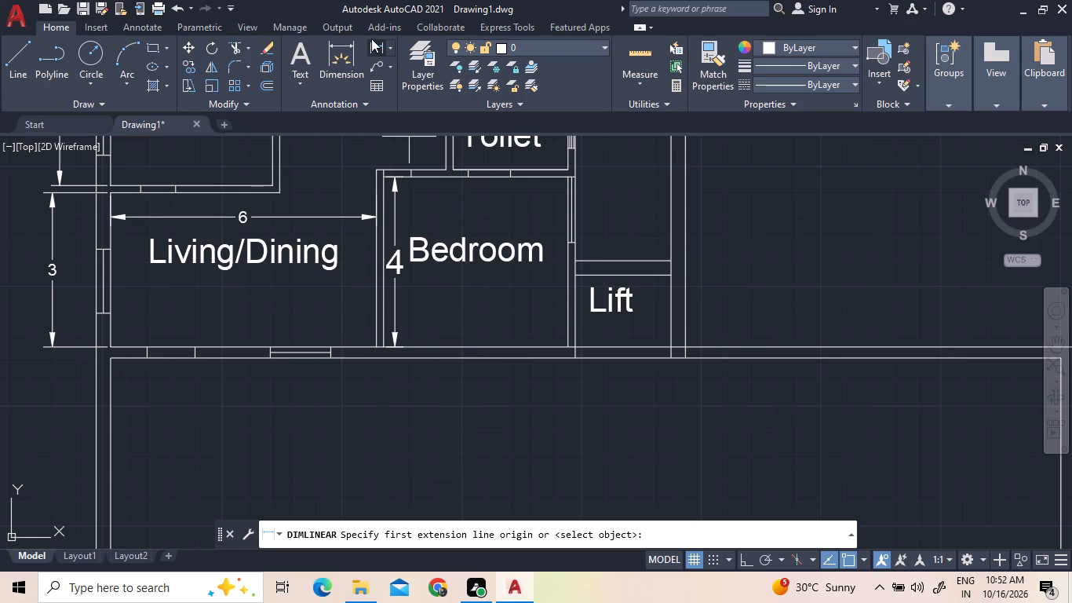
pyautogui.click(379, 43)
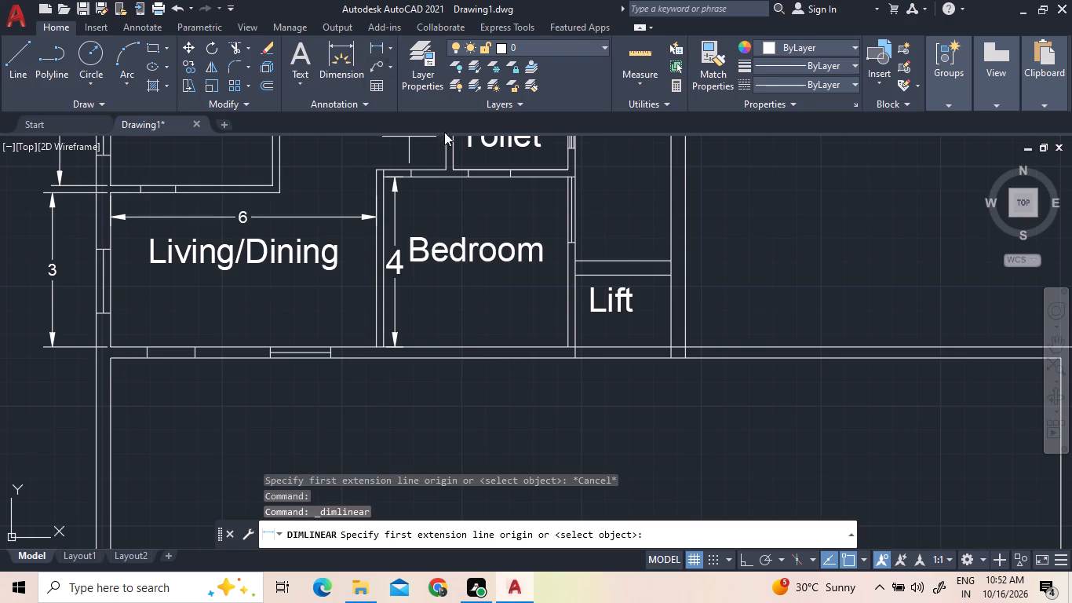
pyautogui.click(386, 180)
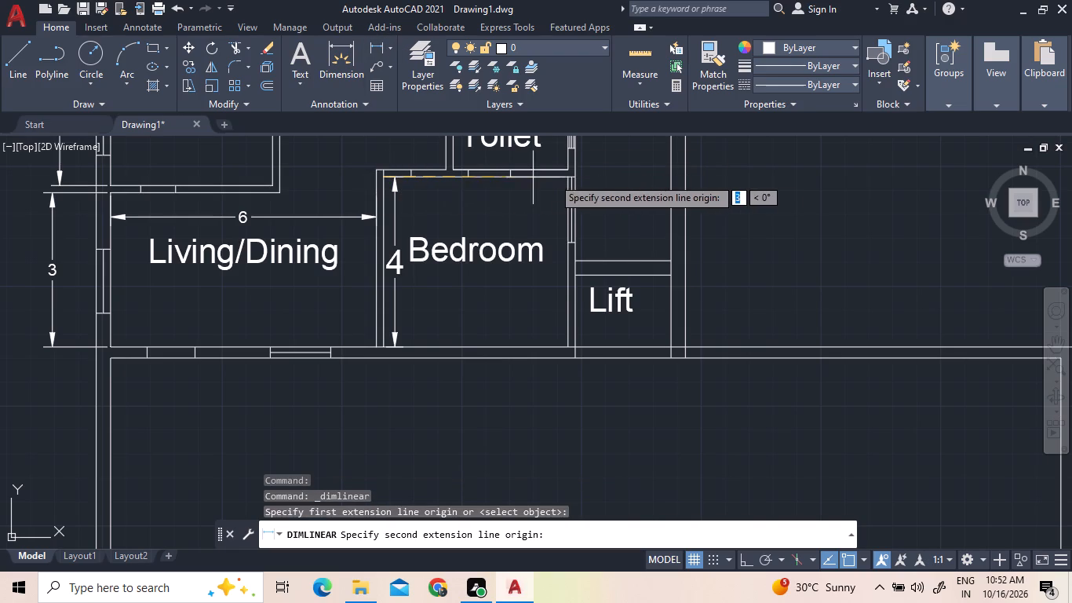
pyautogui.click(567, 178)
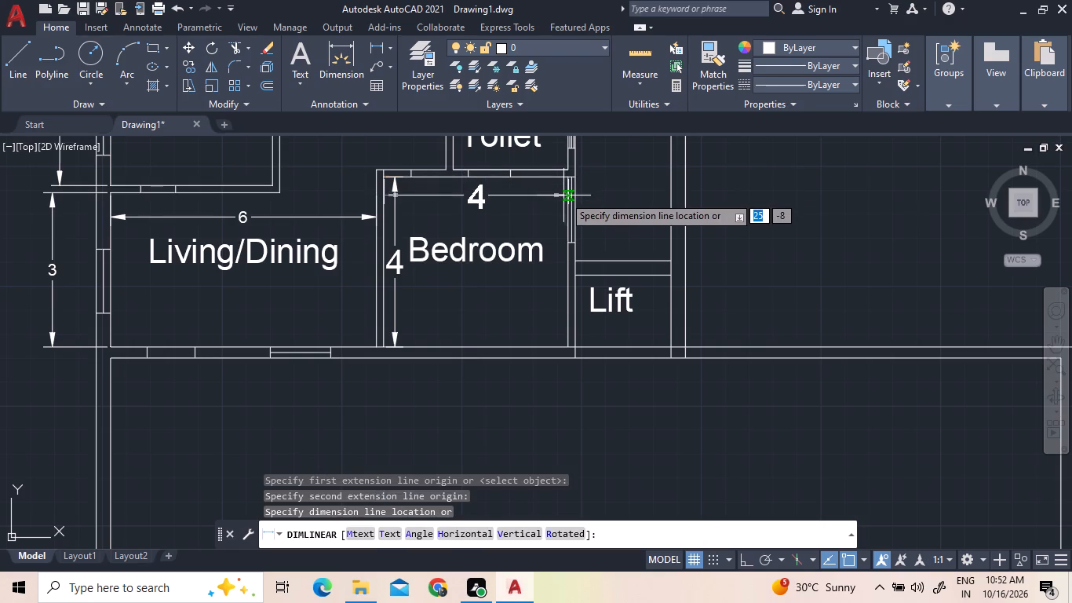
pyautogui.click(563, 196)
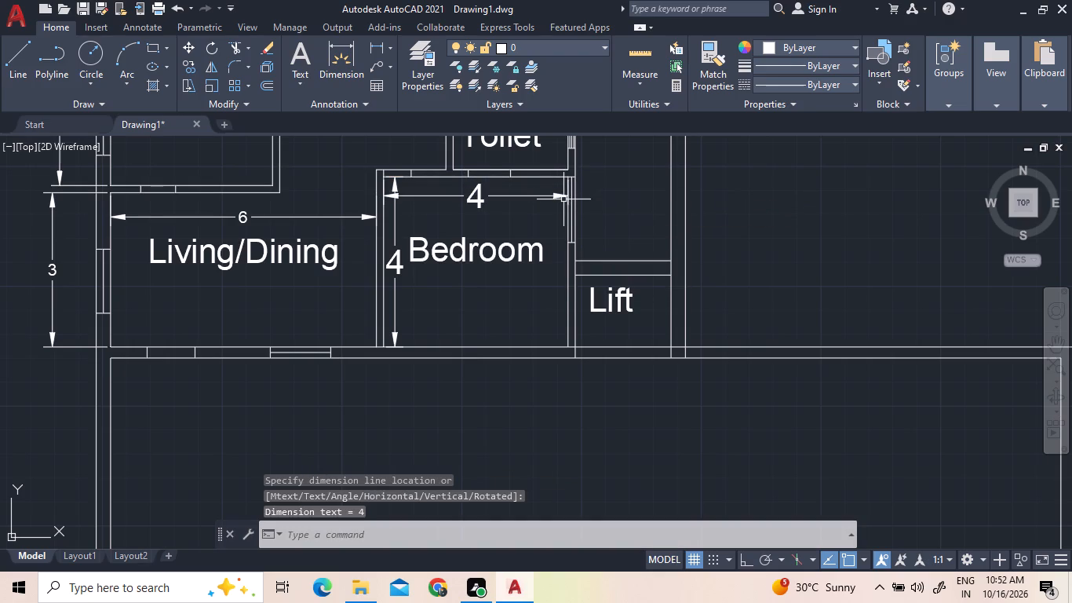
# Add a vertical linear dimension for the Lift's inner length, placed just inside the wall shared with the Bedroom.
pyautogui.scroll(-1, 593, 226)
pyautogui.scroll(2, 679, 280)
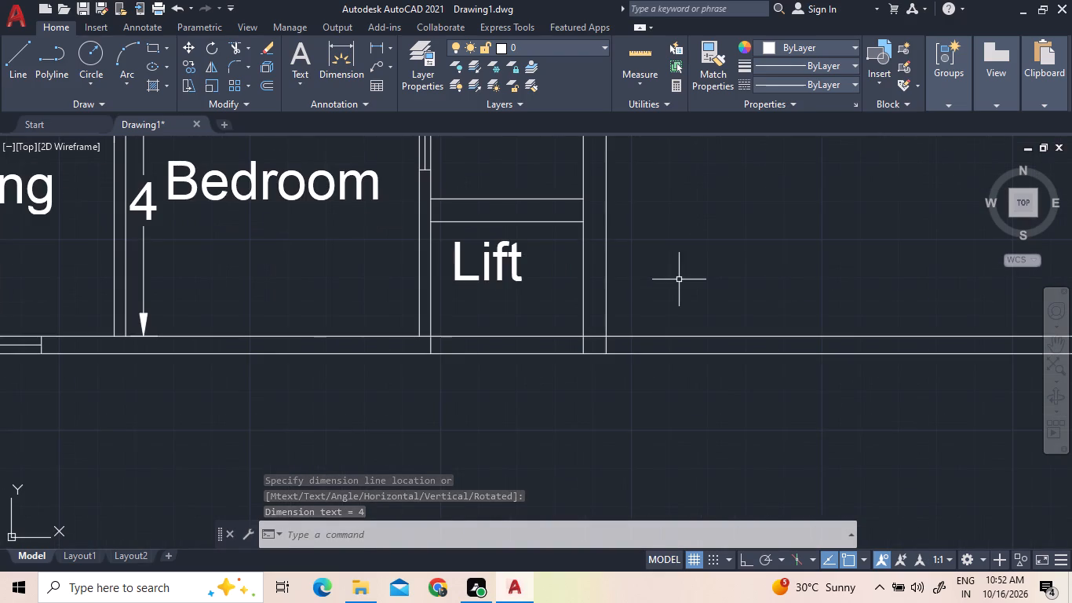
pyautogui.click(376, 46)
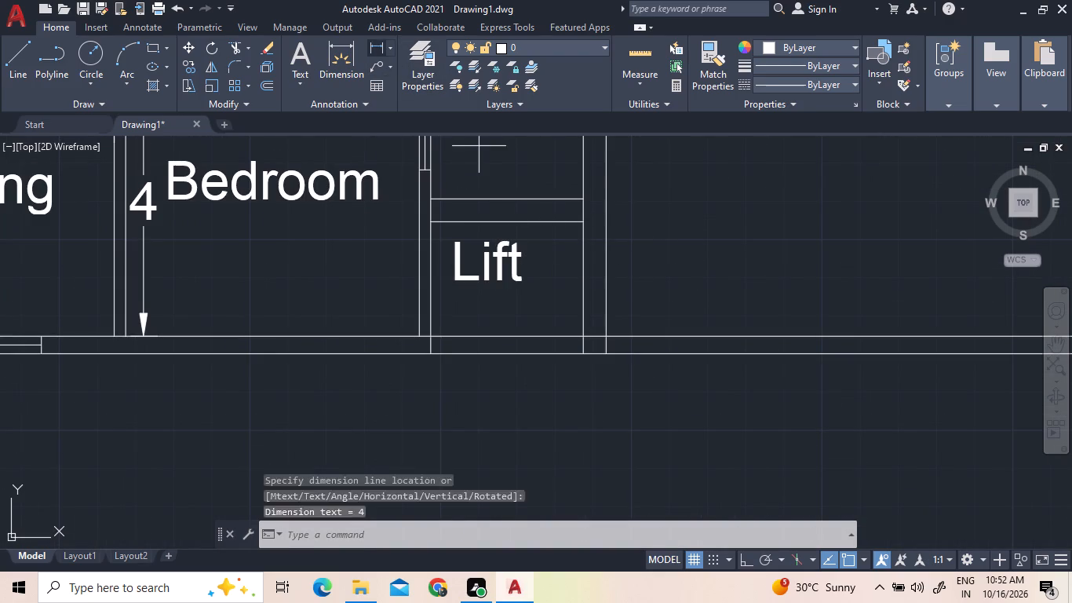
pyautogui.click(431, 225)
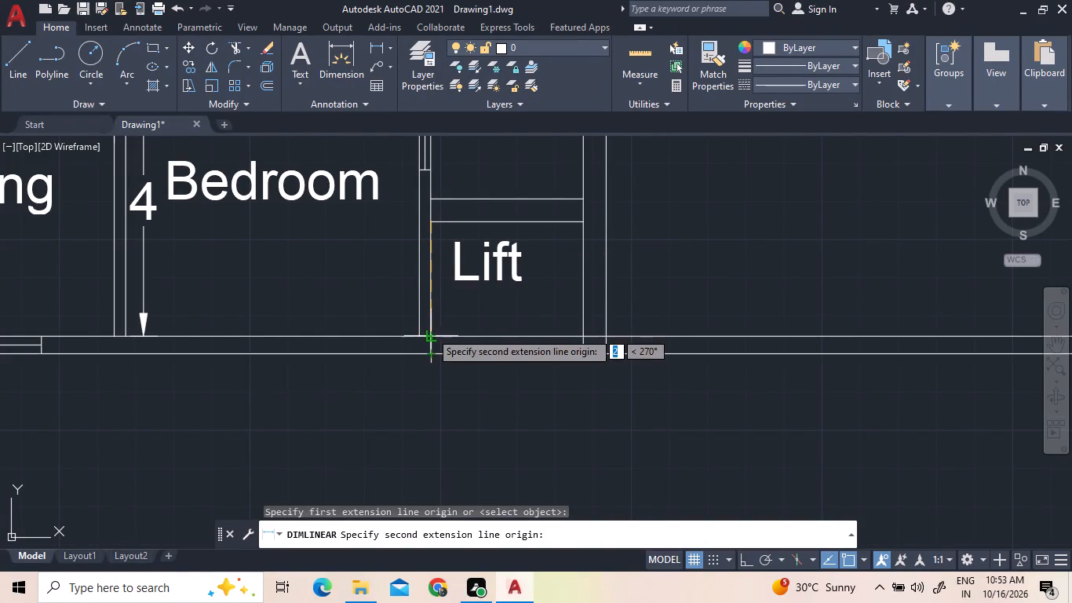
pyautogui.click(430, 331)
pyautogui.click(444, 330)
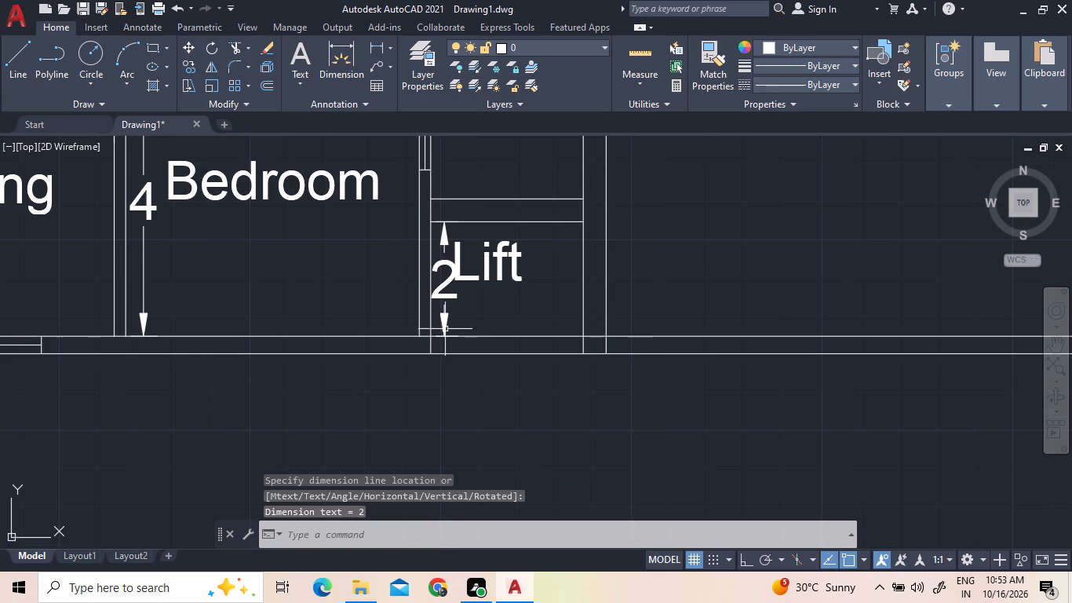
# Add a horizontal linear dimension for the Lift's inner width, placed inside the room below its label.
pyautogui.click(371, 44)
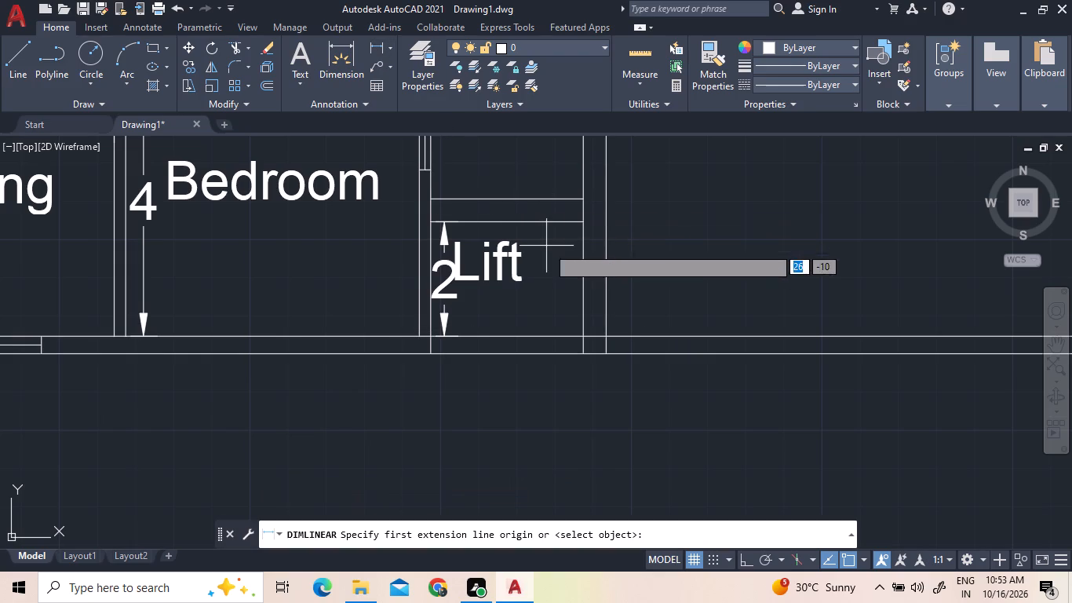
pyautogui.click(583, 224)
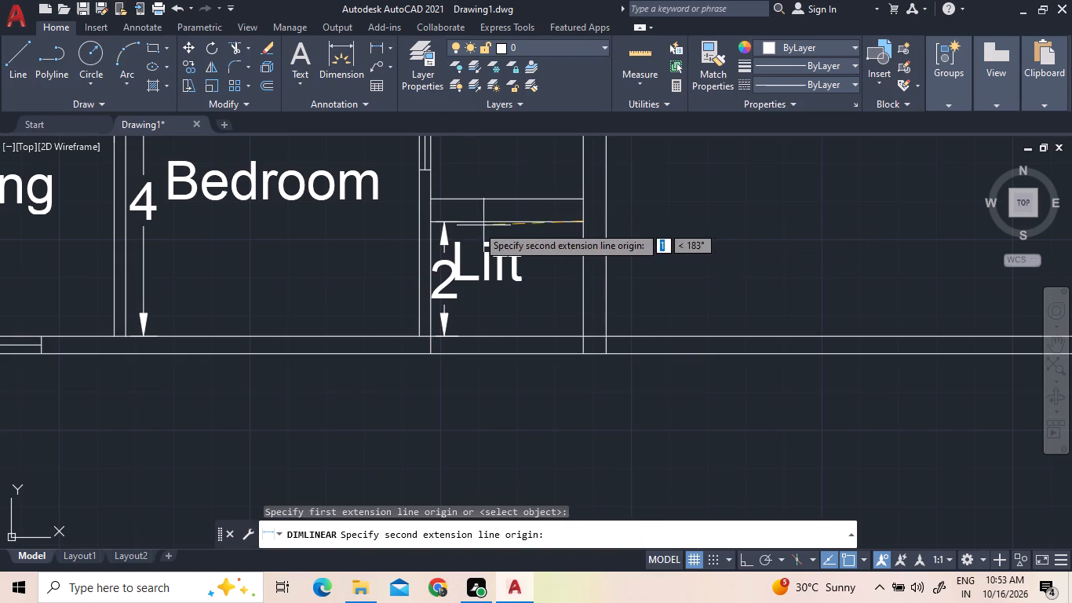
pyautogui.click(426, 223)
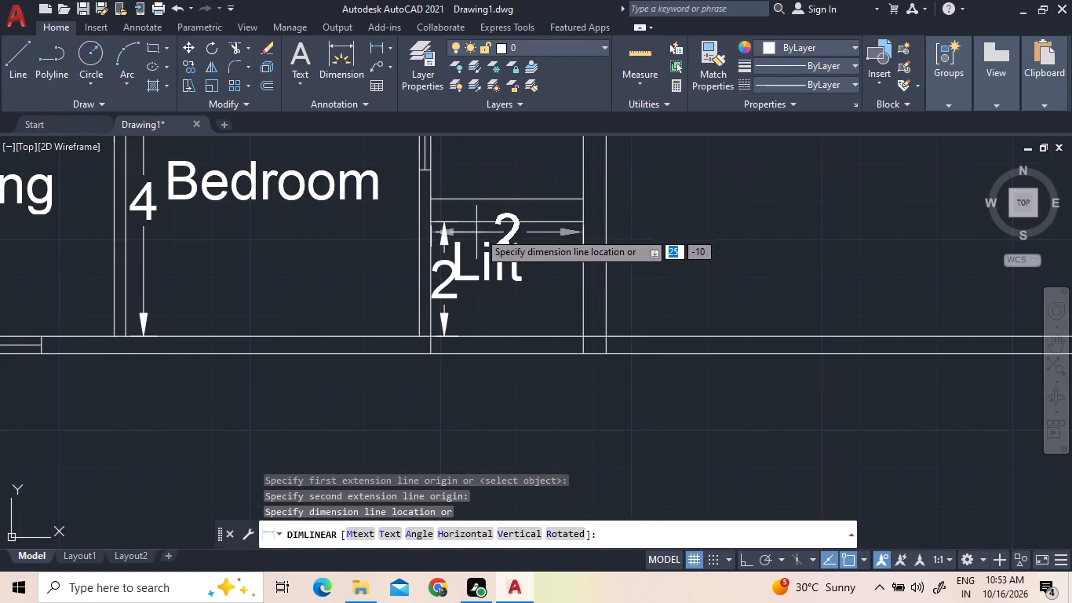
pyautogui.click(503, 310)
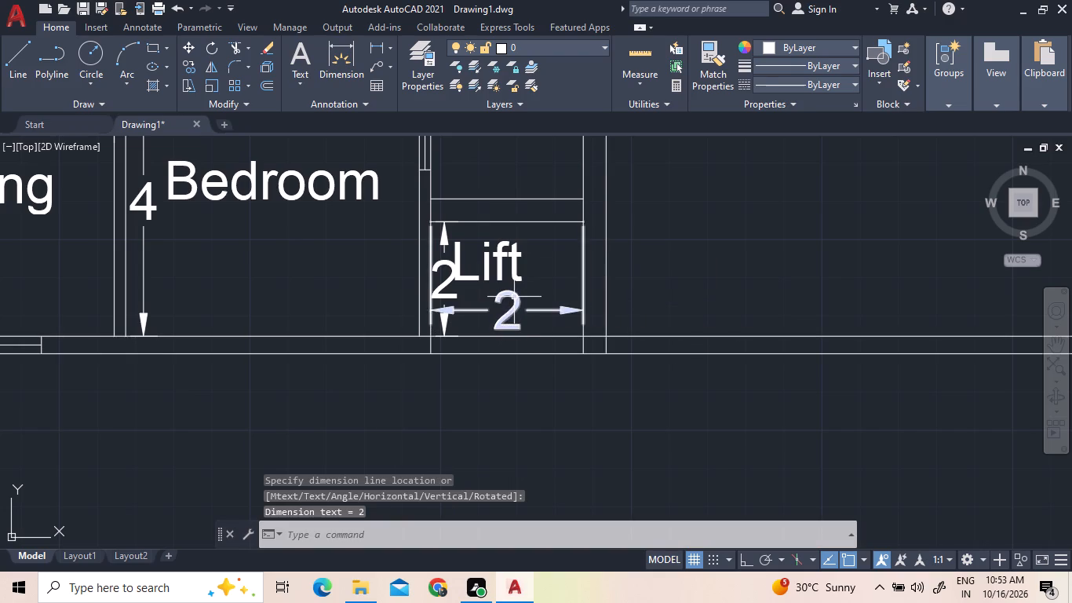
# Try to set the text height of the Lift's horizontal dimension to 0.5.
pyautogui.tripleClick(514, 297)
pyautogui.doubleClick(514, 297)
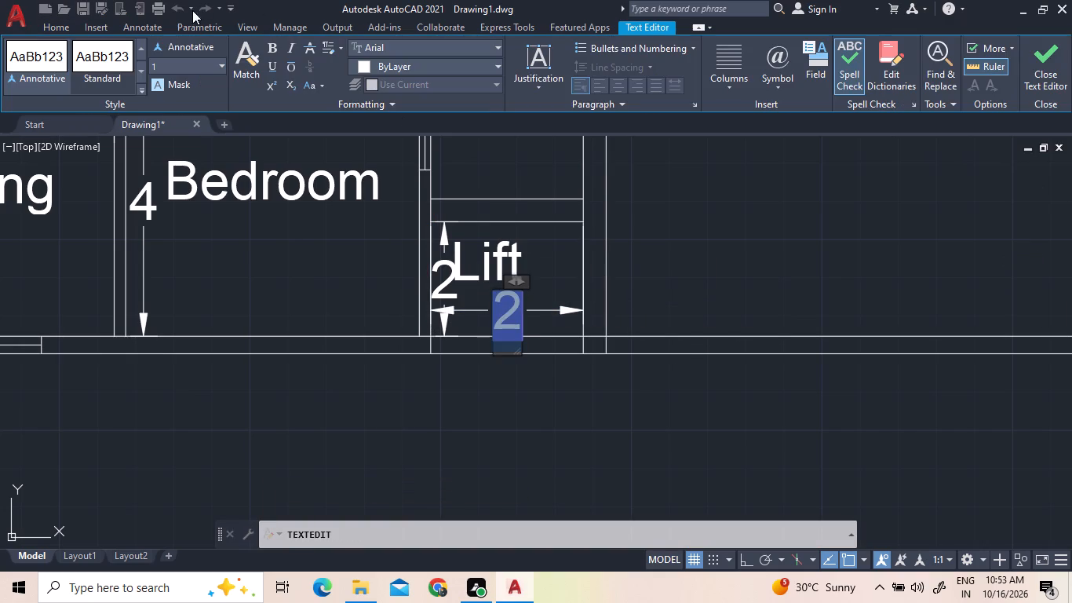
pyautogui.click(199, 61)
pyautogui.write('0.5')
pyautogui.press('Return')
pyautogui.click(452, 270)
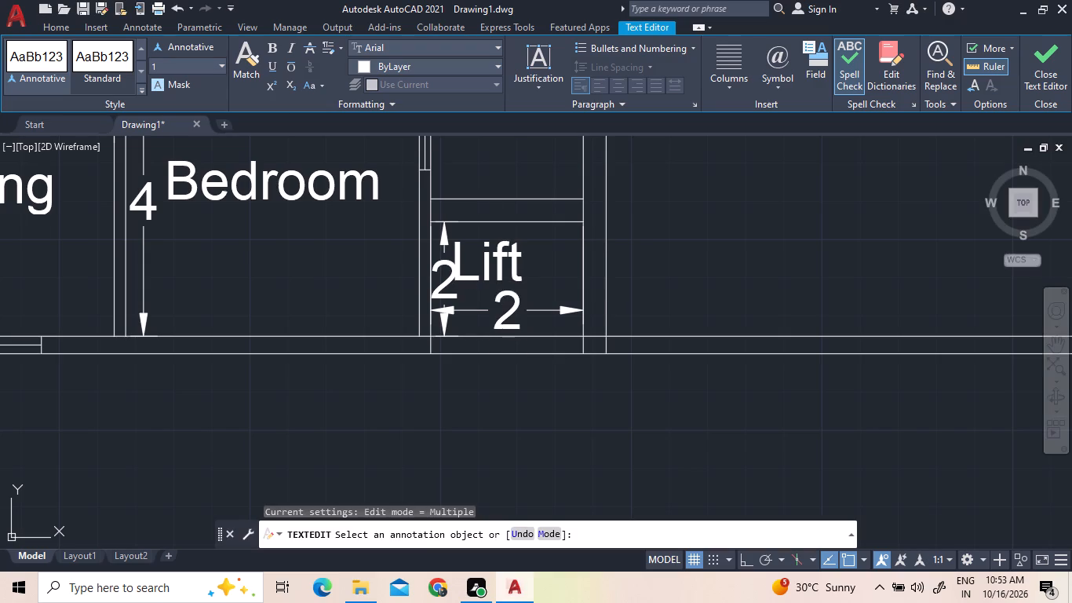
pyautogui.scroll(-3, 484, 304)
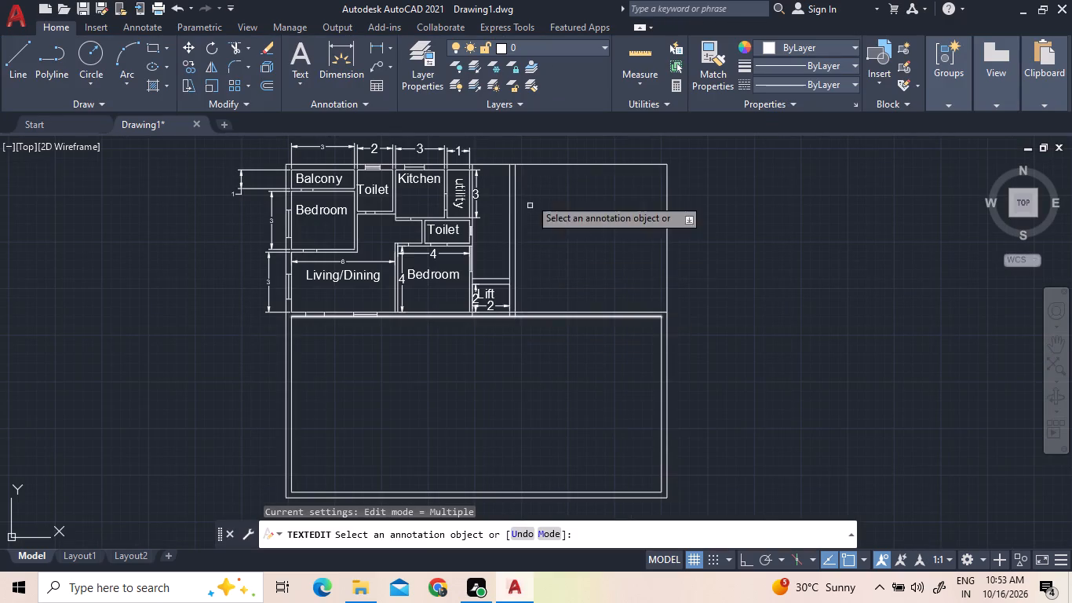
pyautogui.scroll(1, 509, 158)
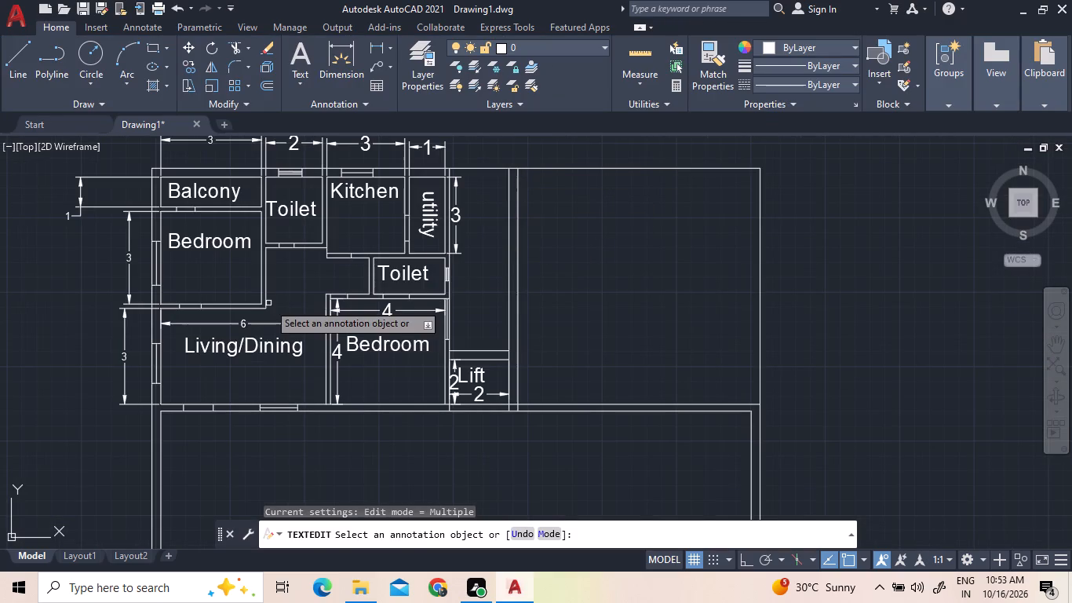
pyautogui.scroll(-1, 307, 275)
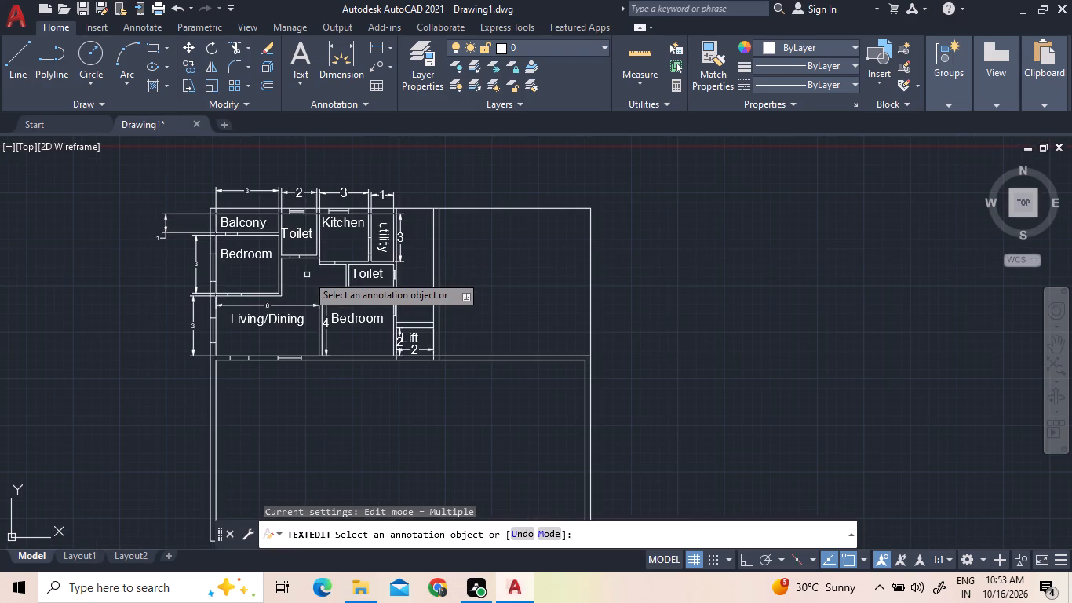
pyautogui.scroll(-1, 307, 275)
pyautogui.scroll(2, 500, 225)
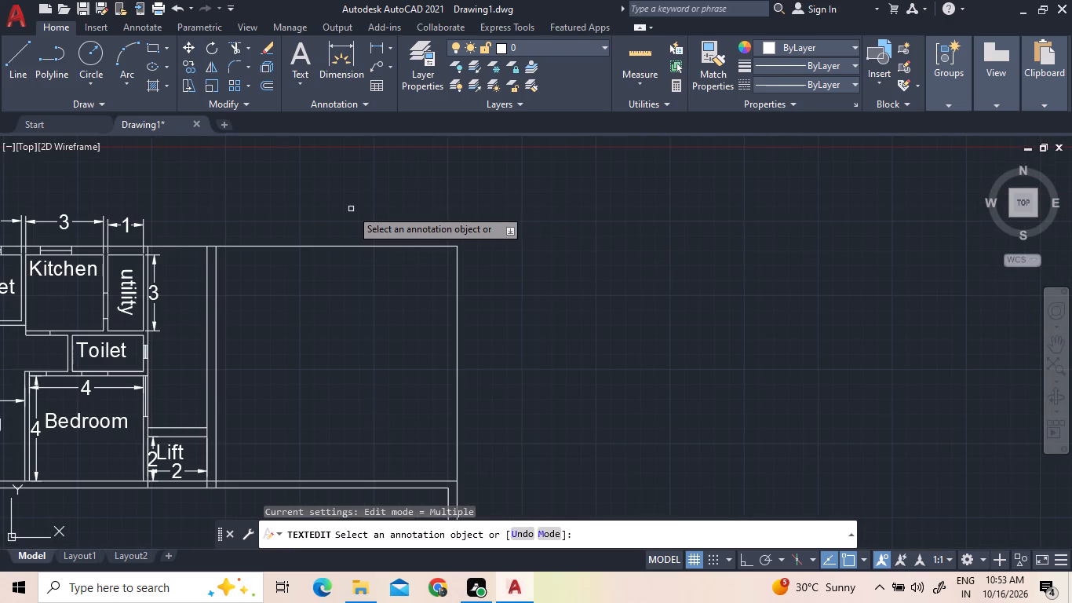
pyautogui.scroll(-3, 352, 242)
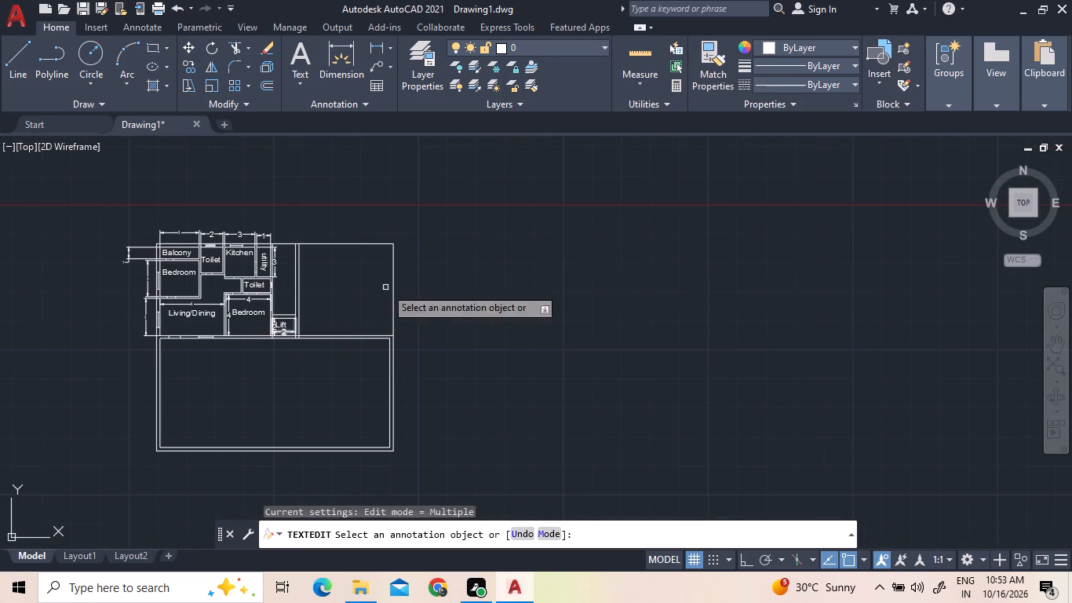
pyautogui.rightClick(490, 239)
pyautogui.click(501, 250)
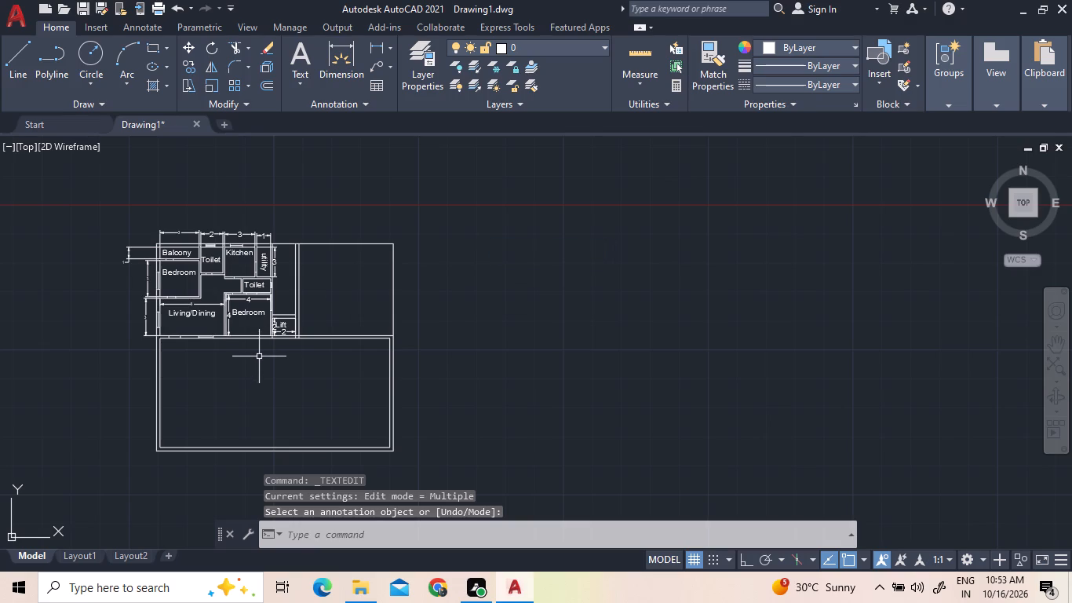
# Offset the upper inner wall line of the large empty rectangle below the apartment downward by 2.44.
pyautogui.scroll(-2, 255, 351)
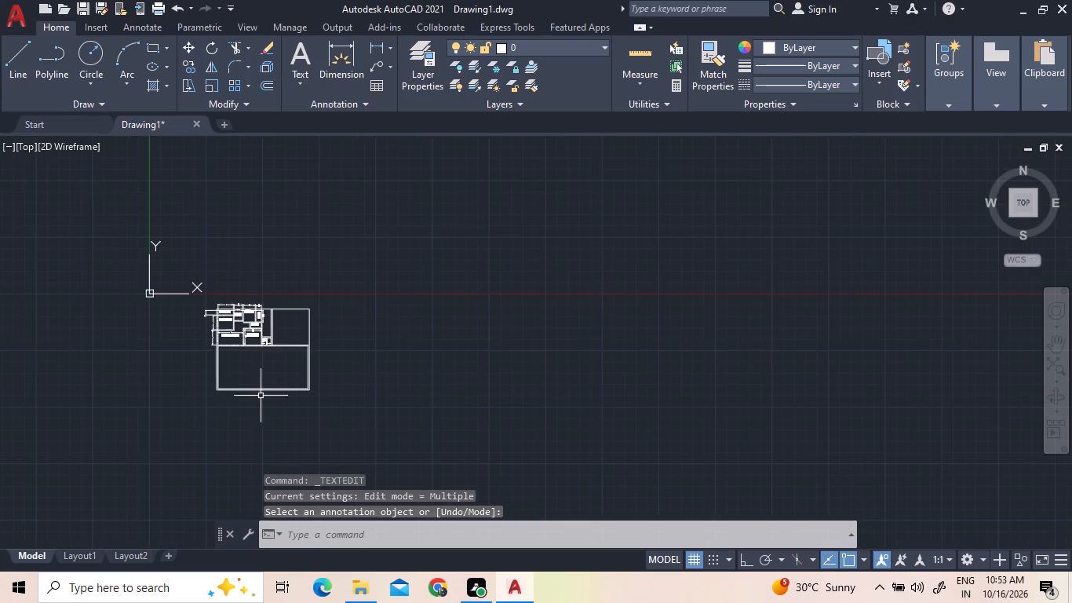
pyautogui.scroll(2, 261, 409)
pyautogui.scroll(2, 261, 309)
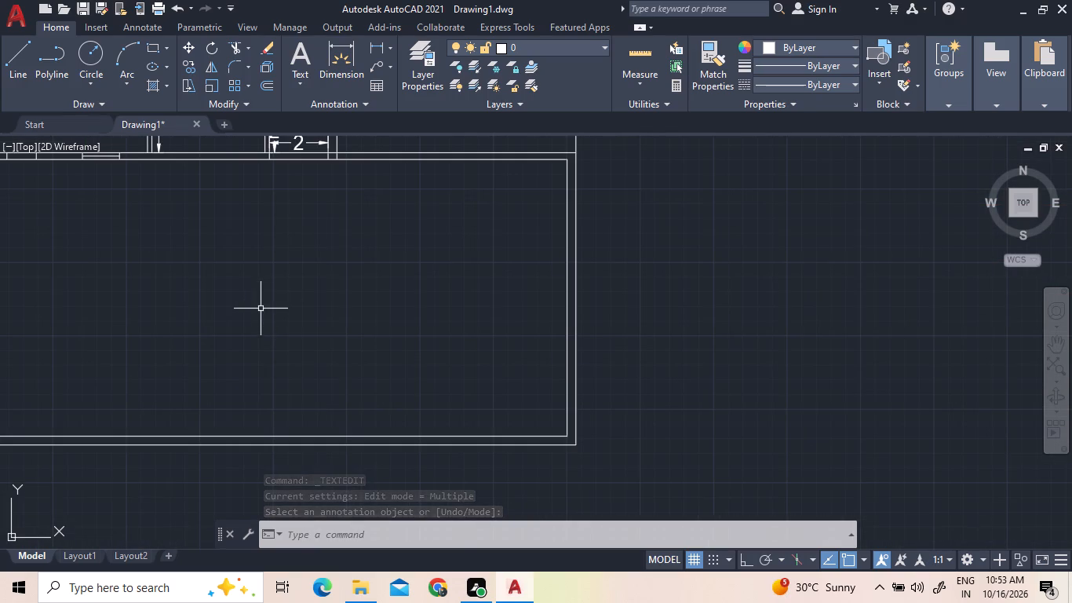
pyautogui.scroll(-2, 346, 252)
pyautogui.scroll(2, 257, 252)
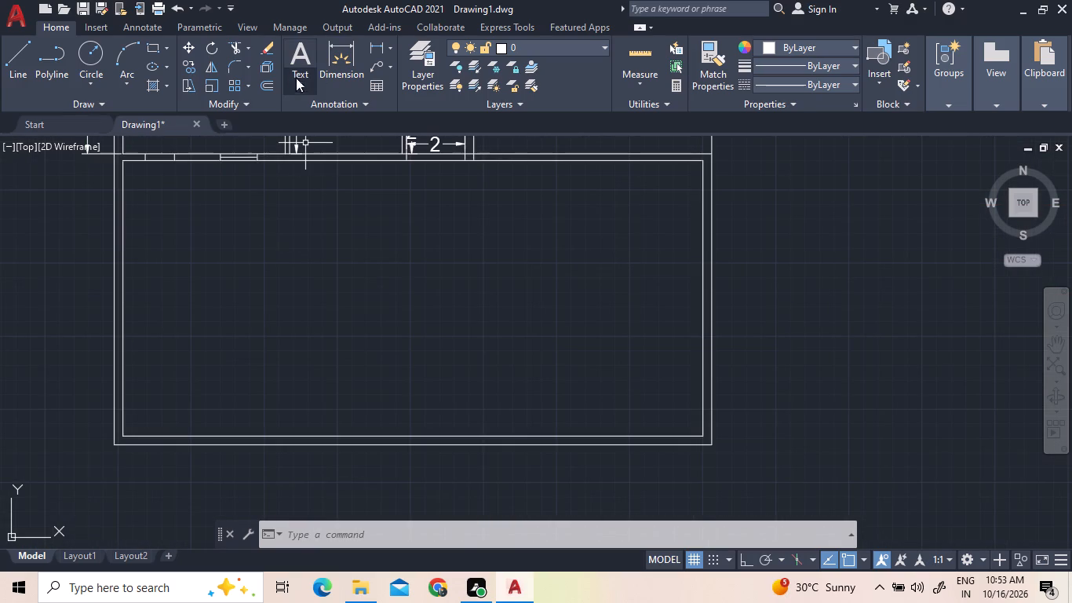
pyautogui.click(273, 88)
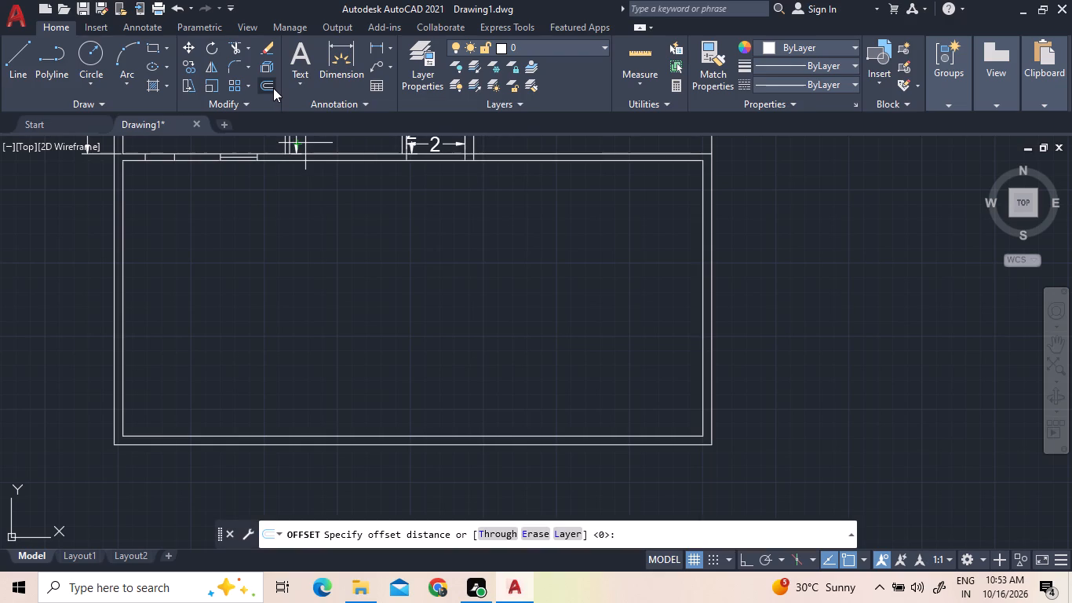
pyautogui.write('2.')
pyautogui.write('44')
pyautogui.press('Return')
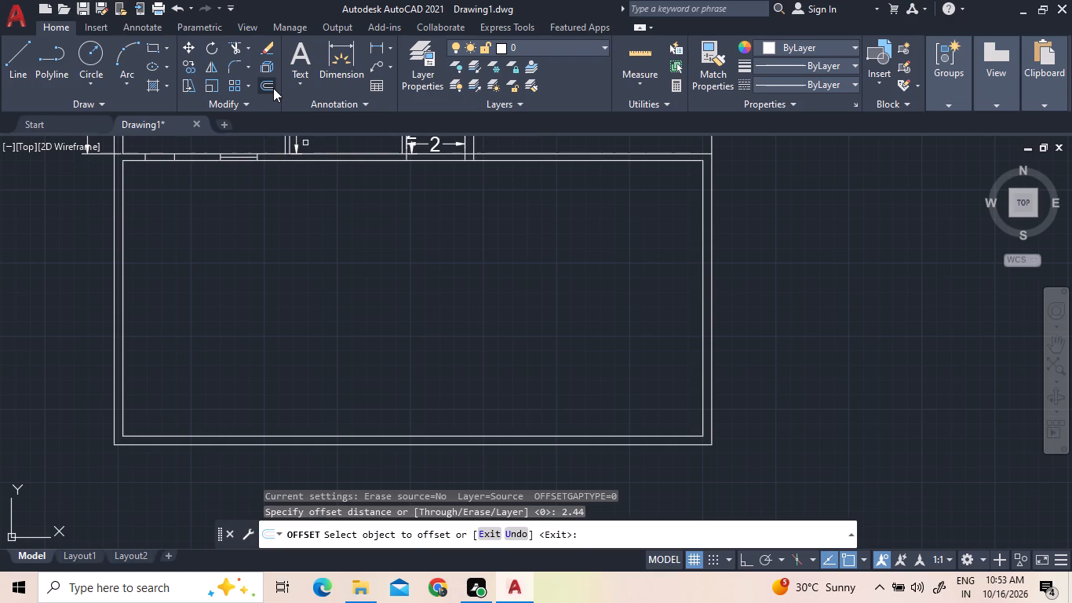
pyautogui.click(297, 160)
pyautogui.click(297, 217)
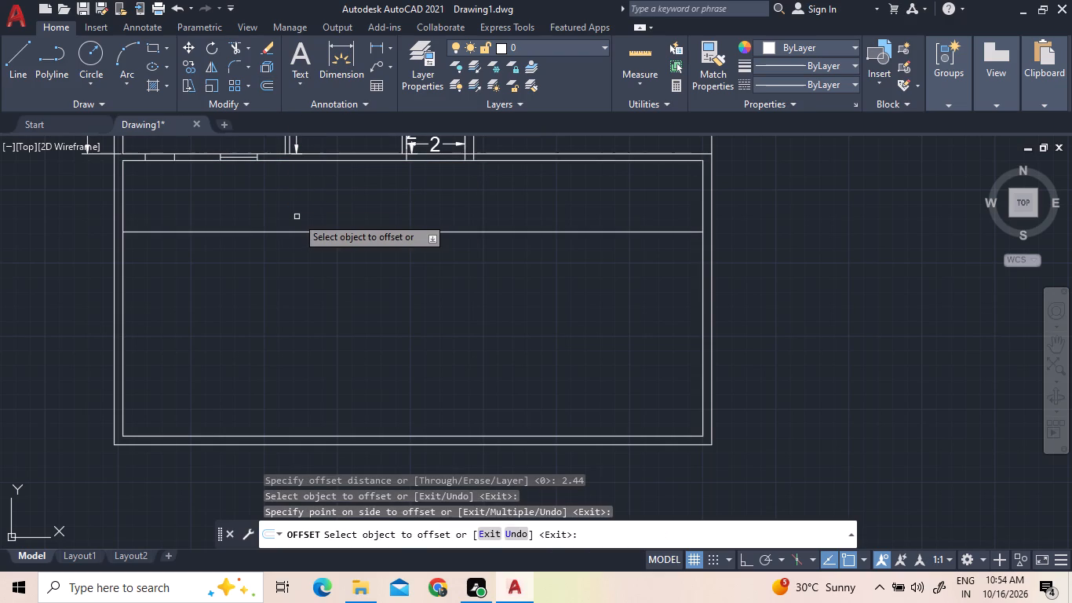
# Offset the new horizontal line downward by 0.3 to form a partition wall across the lower rectangle.
pyautogui.click(269, 84)
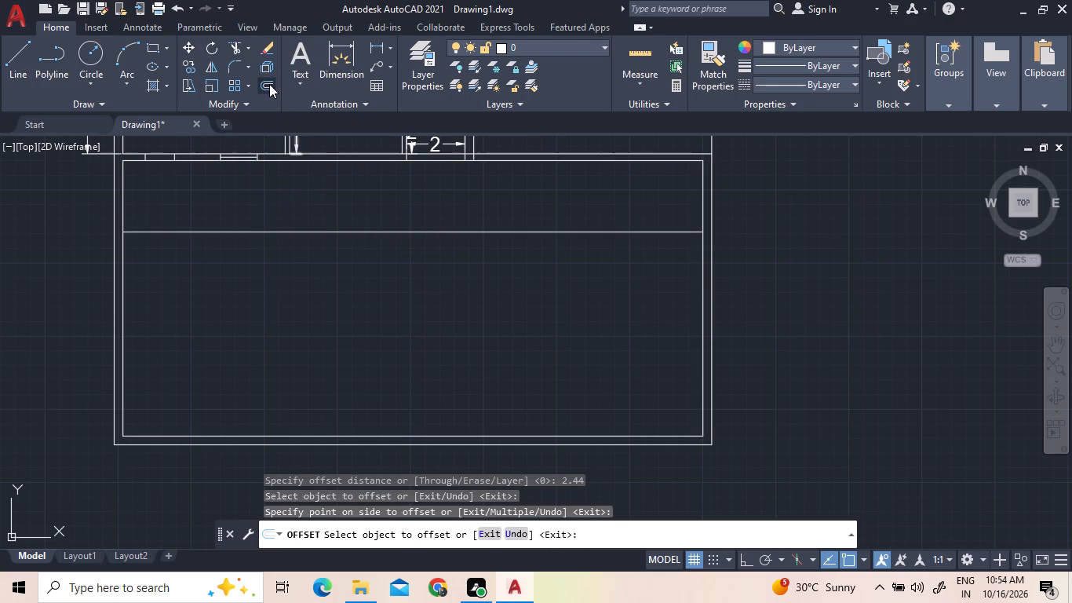
pyautogui.write('0.3')
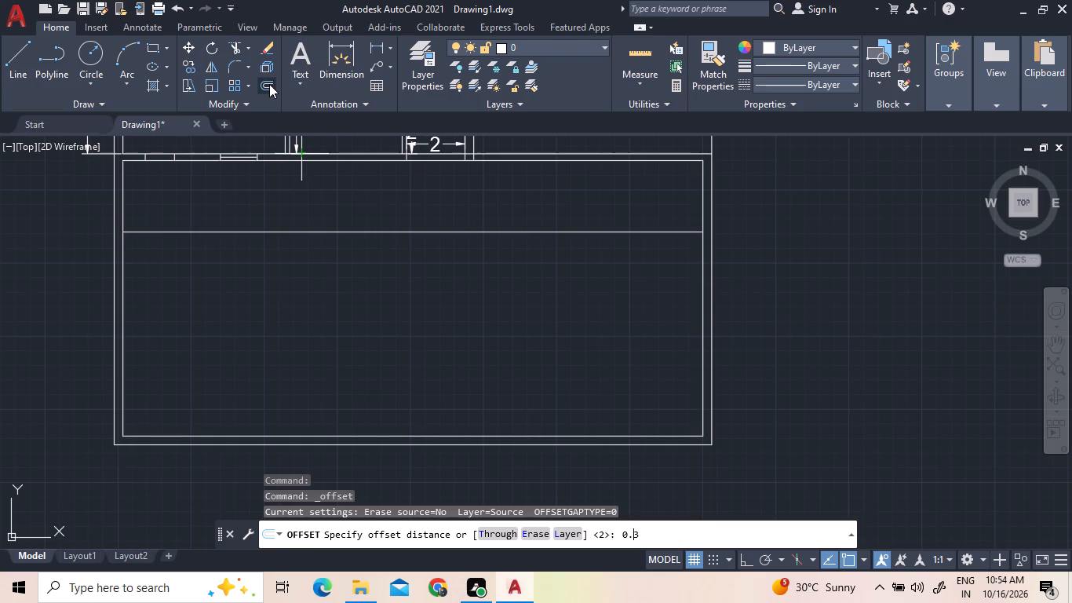
pyautogui.press('Return')
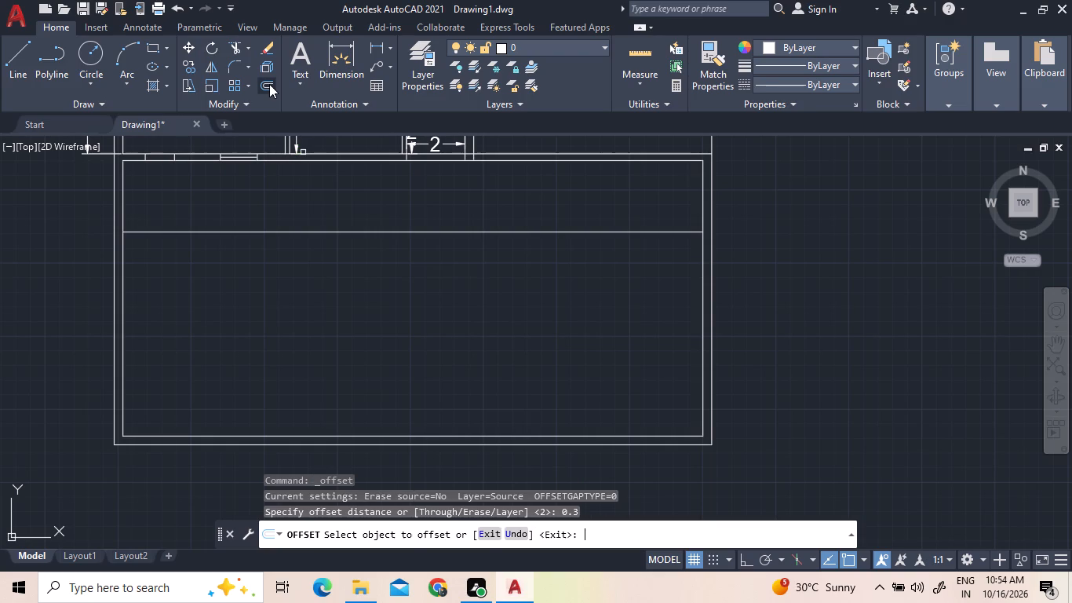
pyautogui.click(319, 229)
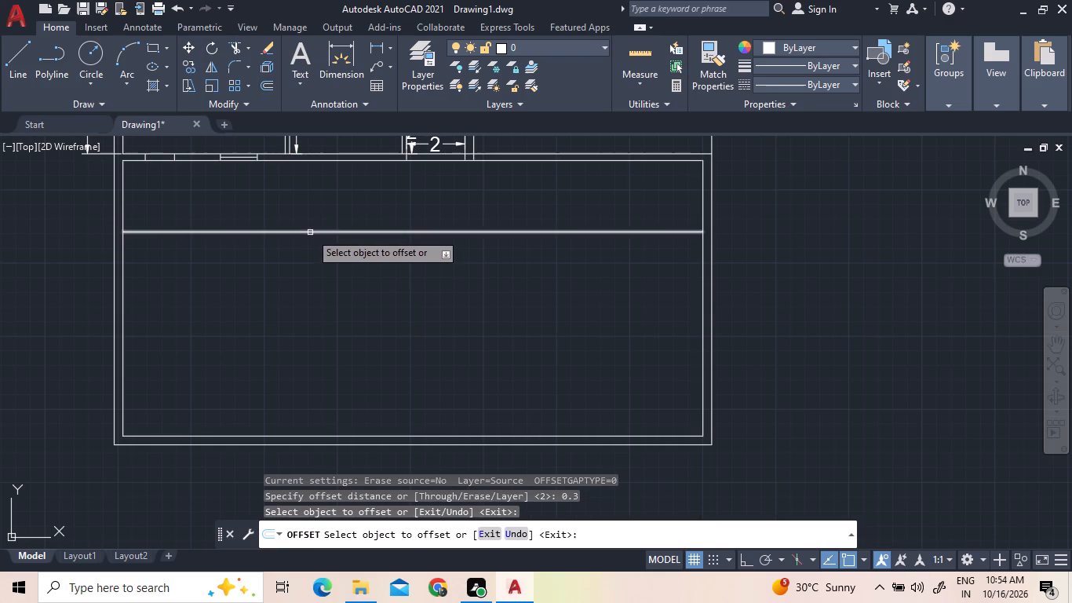
pyautogui.click(310, 232)
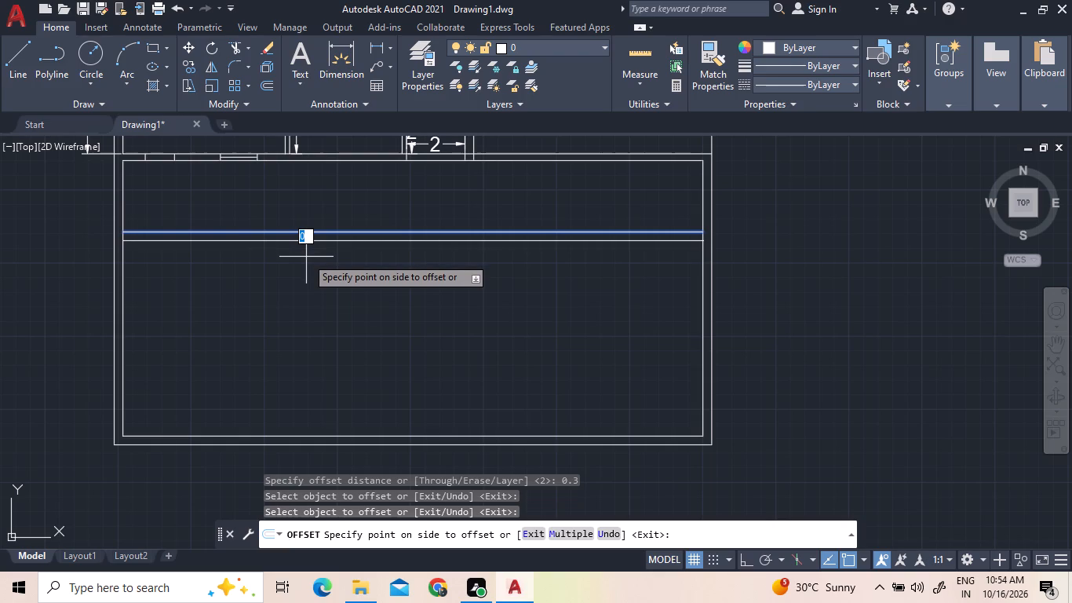
pyautogui.click(306, 257)
# Offset the lower line of the 0.3 partition wall downward by 3.1.
pyautogui.scroll(-2, 308, 257)
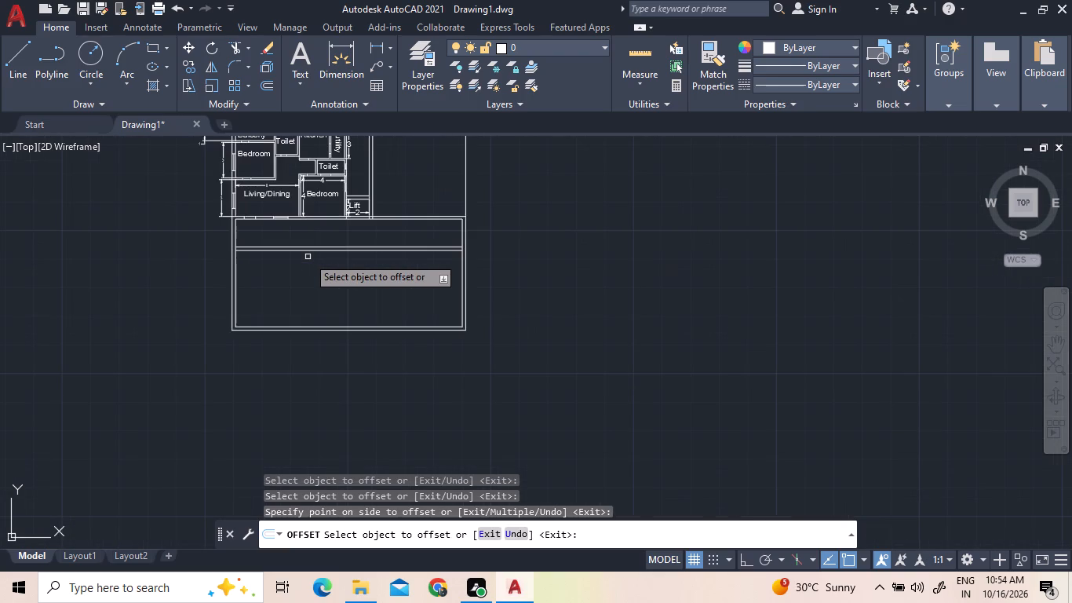
pyautogui.scroll(1, 296, 291)
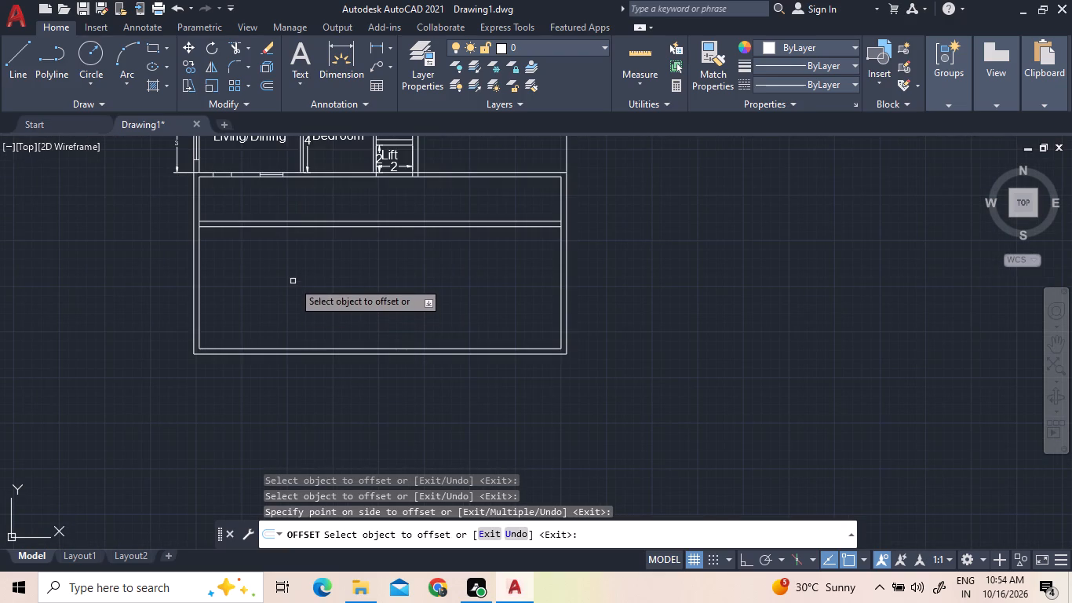
pyautogui.scroll(1, 291, 276)
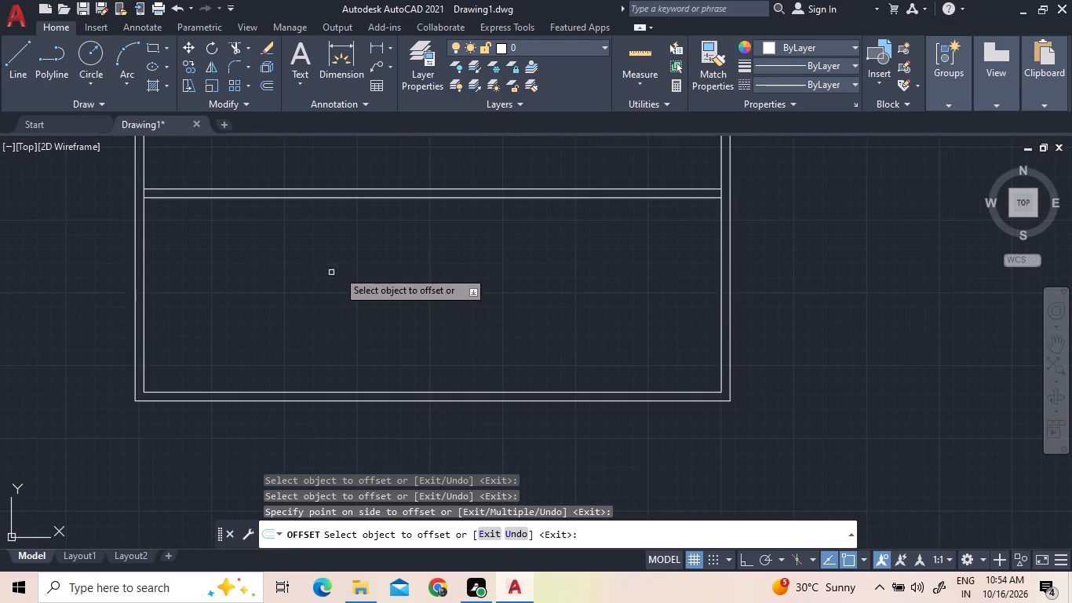
pyautogui.doubleClick(262, 83)
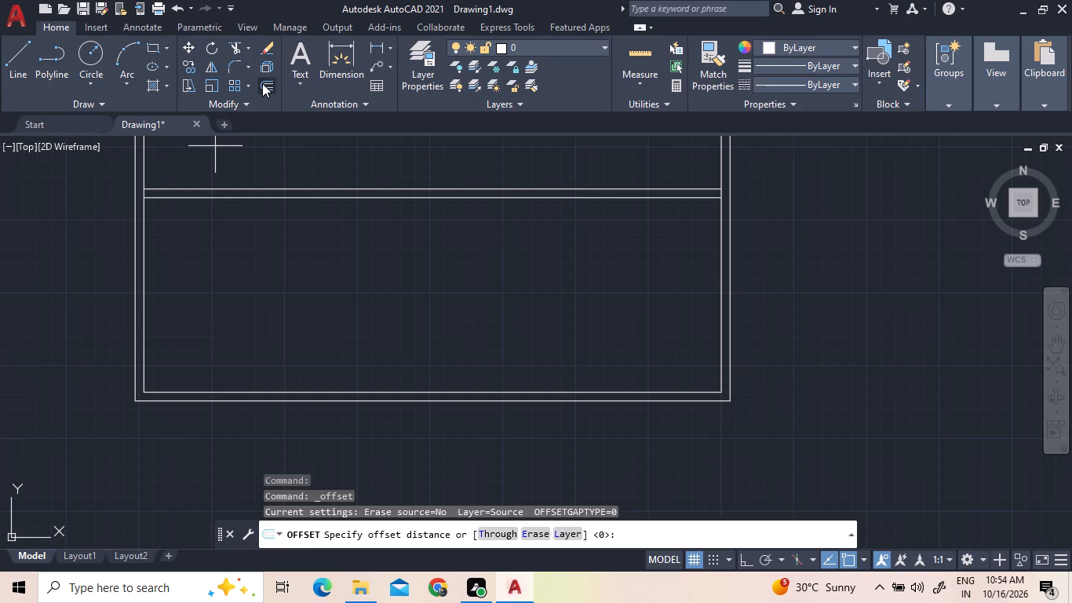
pyautogui.write('3.')
pyautogui.press('1')
pyautogui.press('Return')
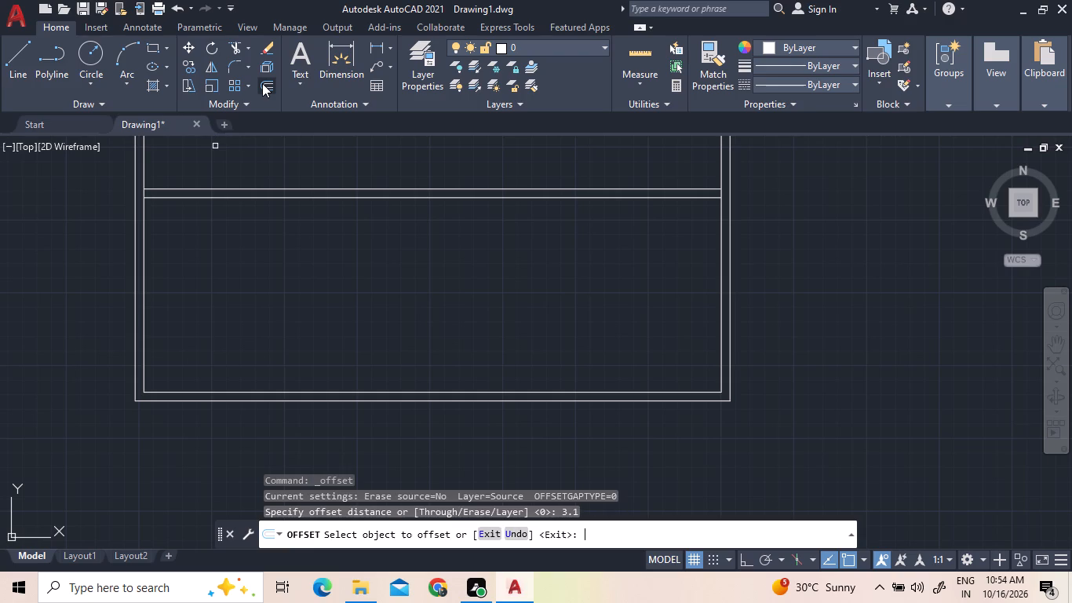
pyautogui.click(273, 197)
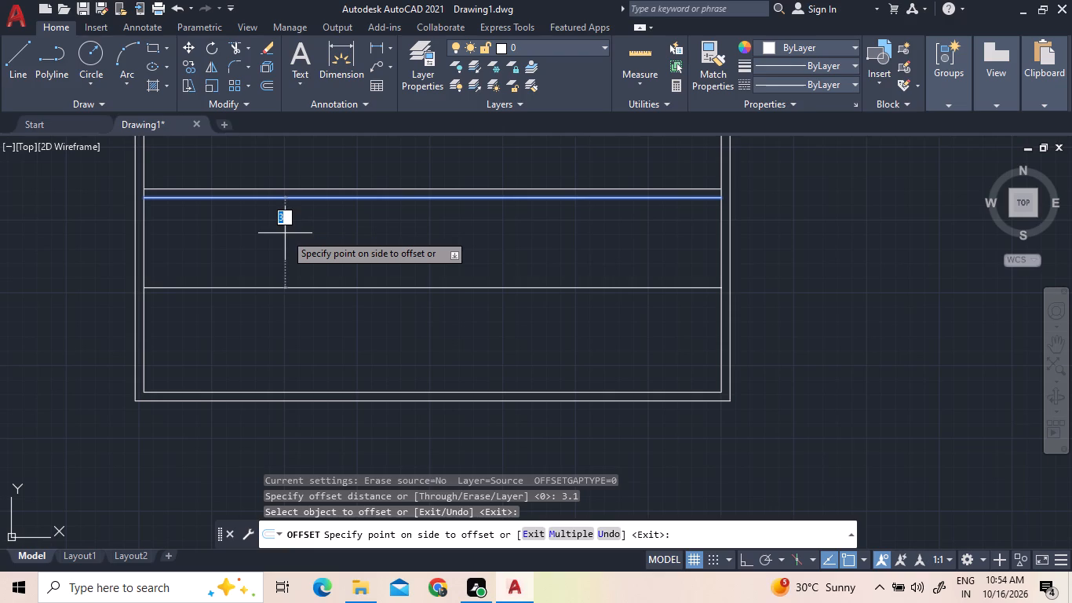
pyautogui.click(285, 233)
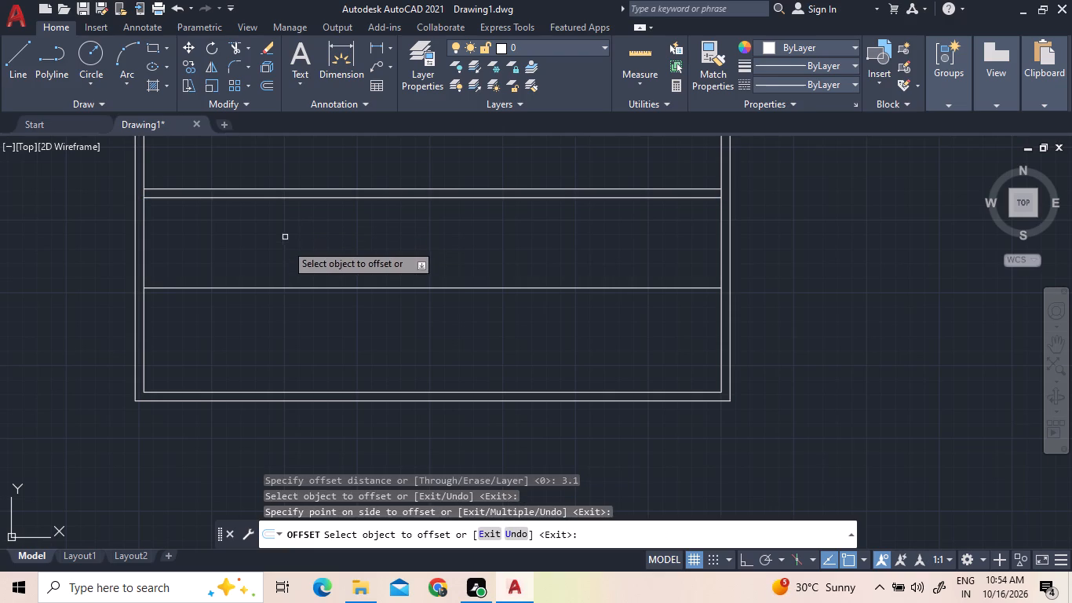
# Offset the new horizontal line downward by 0.15 to form a second, thinner partition wall.
pyautogui.click(267, 79)
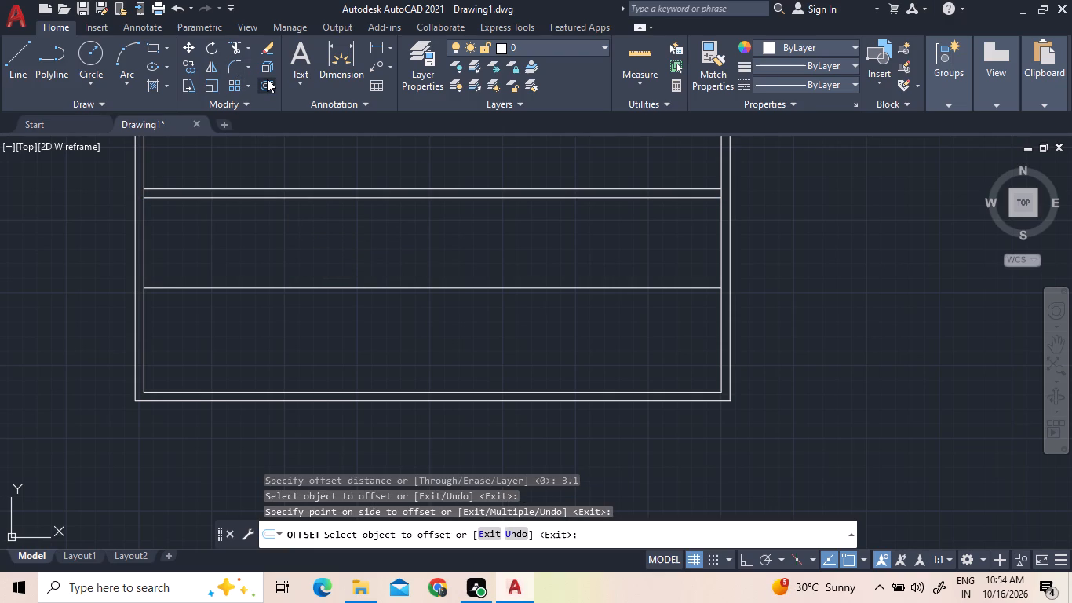
pyautogui.write('0.15')
pyautogui.press('Return')
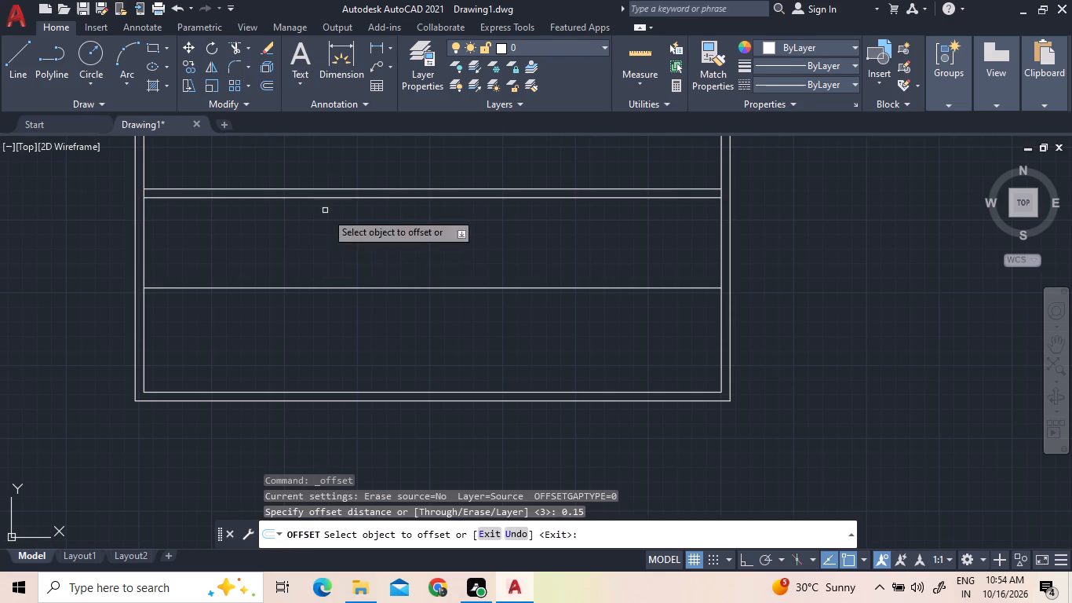
pyautogui.click(342, 287)
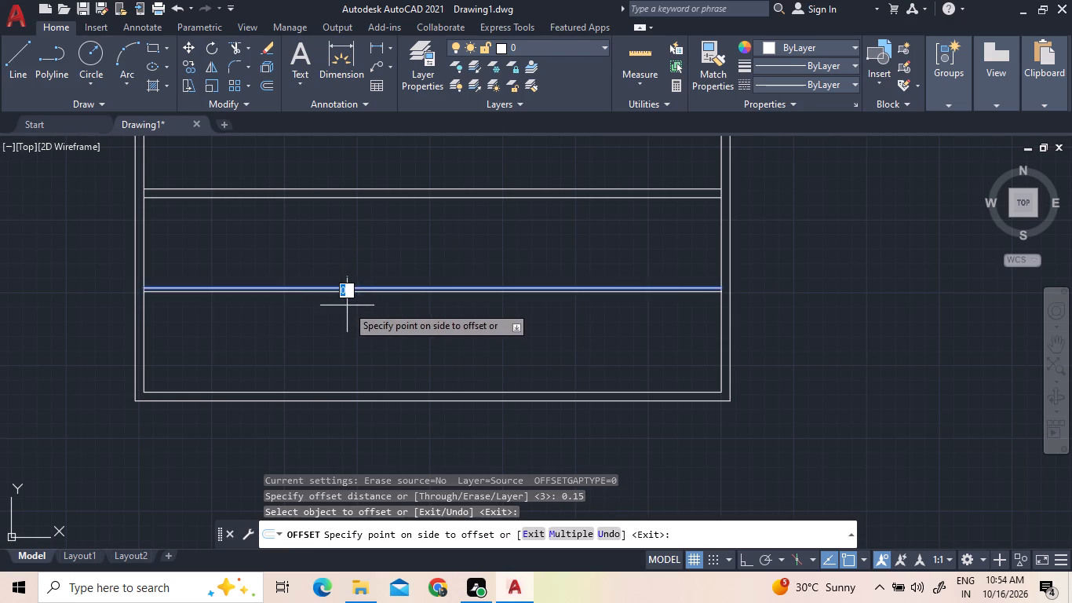
pyautogui.click(347, 305)
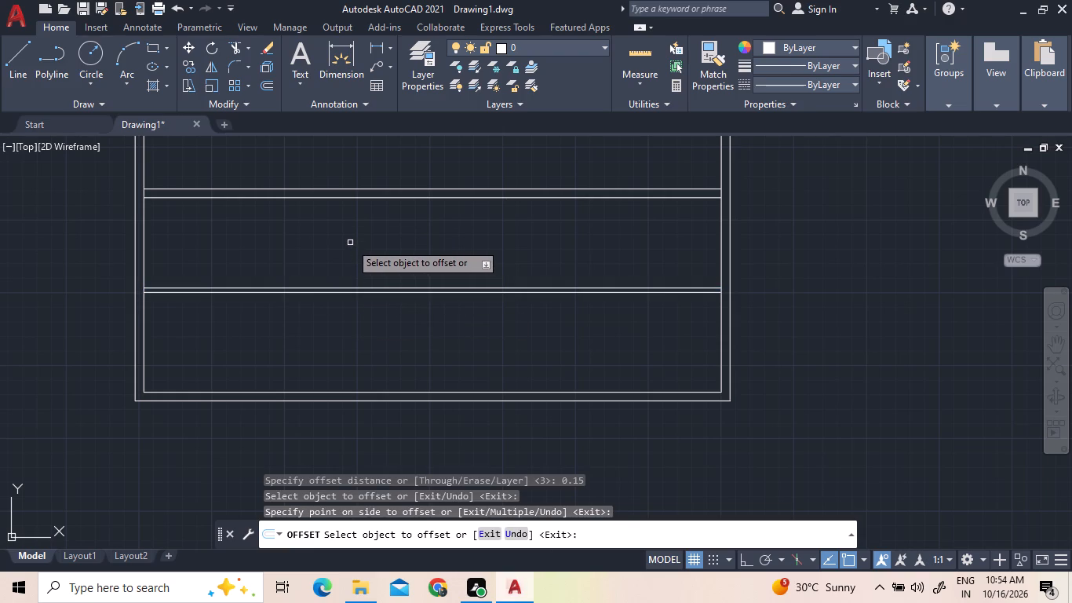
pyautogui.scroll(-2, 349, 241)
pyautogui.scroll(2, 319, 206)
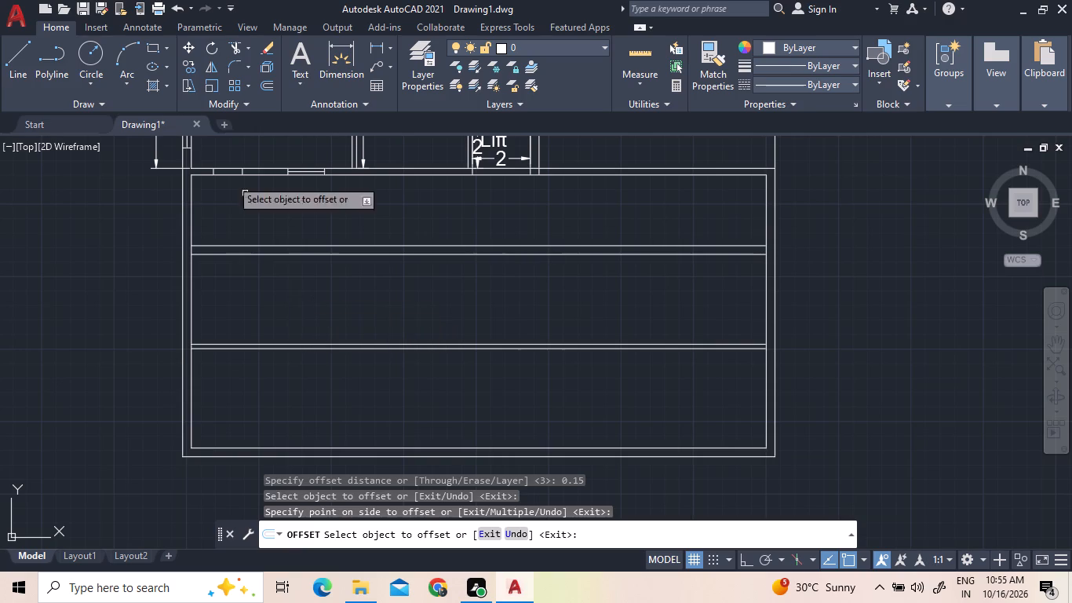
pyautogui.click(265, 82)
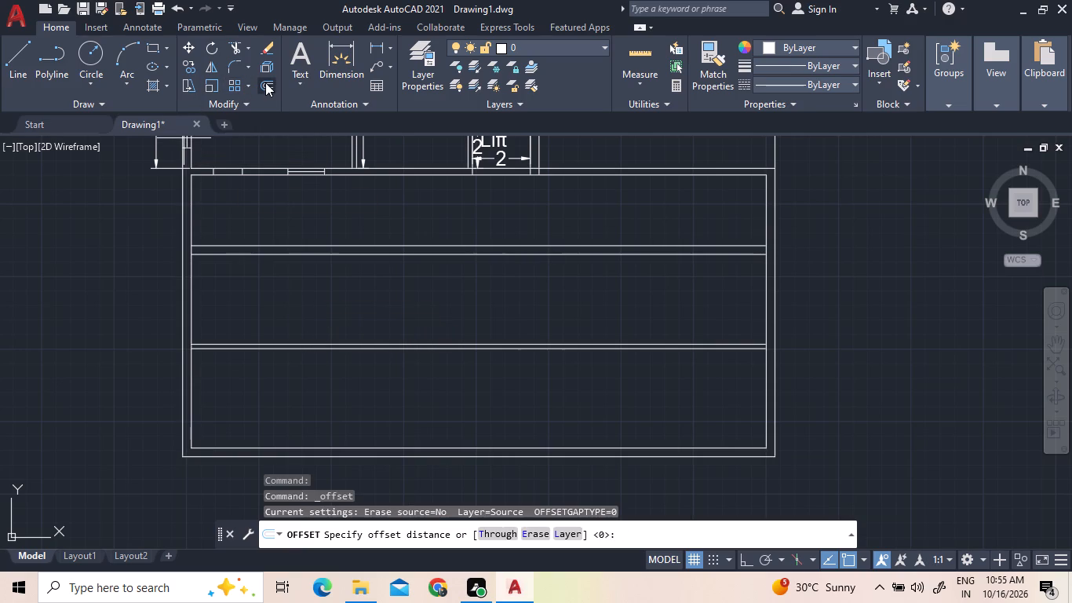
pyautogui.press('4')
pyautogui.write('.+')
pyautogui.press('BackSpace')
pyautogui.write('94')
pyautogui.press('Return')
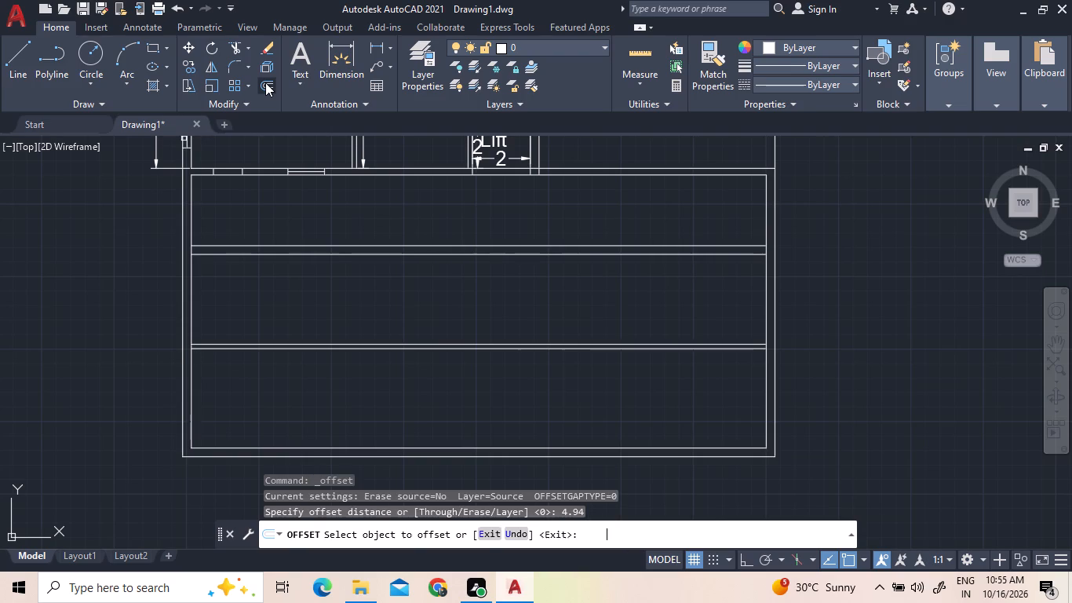
# Trim the inner side-wall lines between the two lines of the 0.3 partition wall, at both of its ends.
pyautogui.click(235, 46)
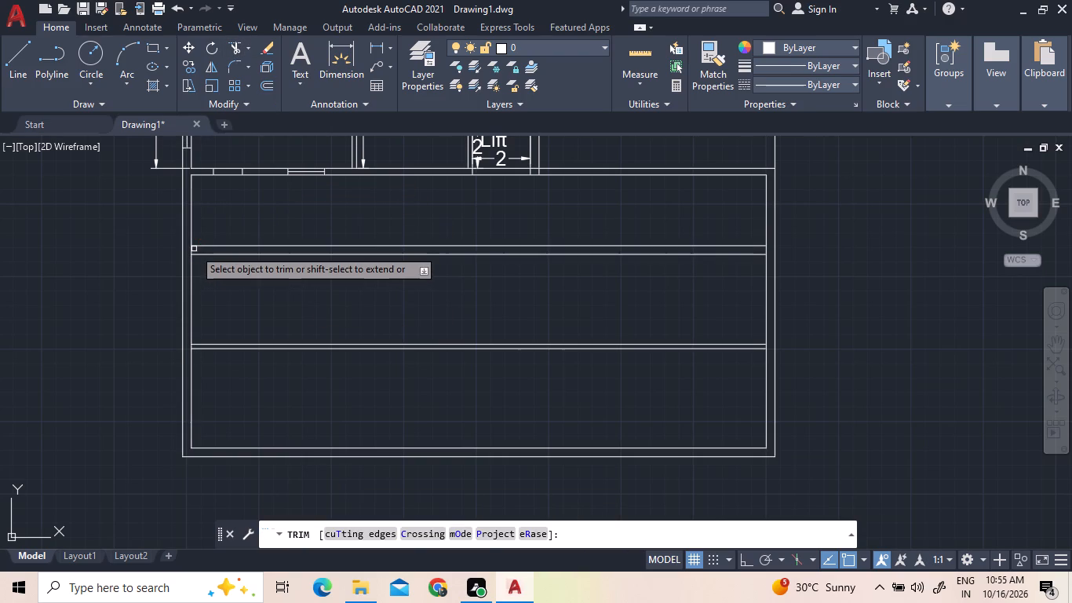
pyautogui.click(191, 251)
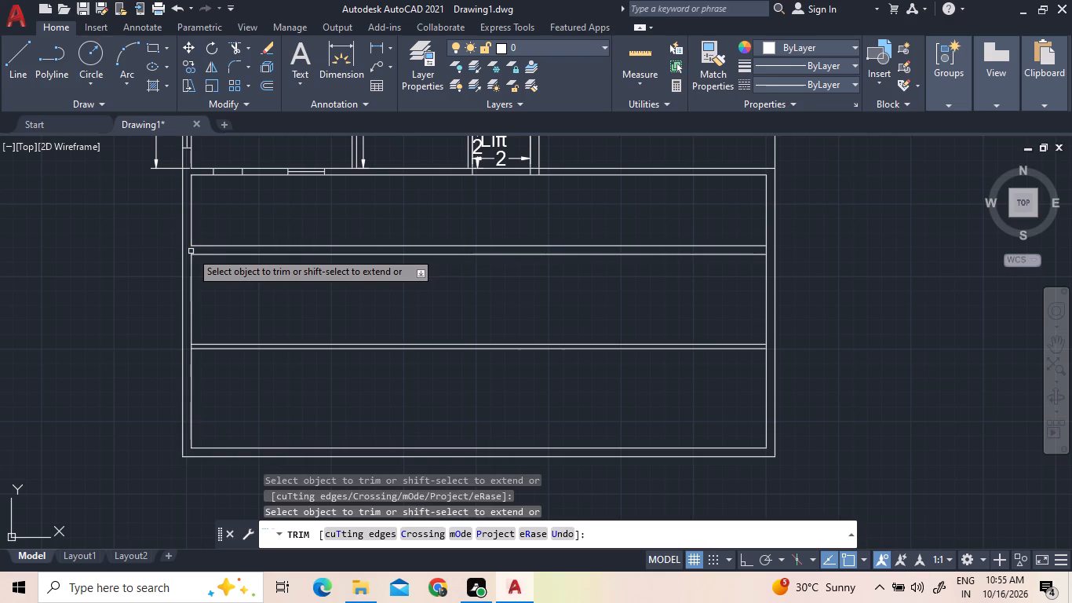
pyautogui.click(765, 247)
pyautogui.rightClick(679, 221)
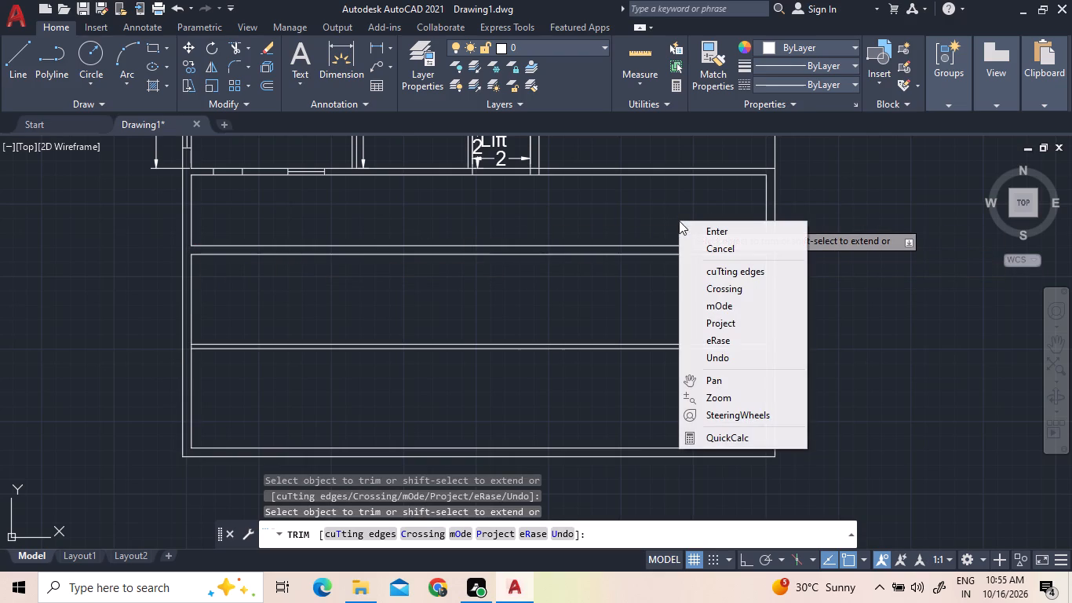
pyautogui.click(691, 226)
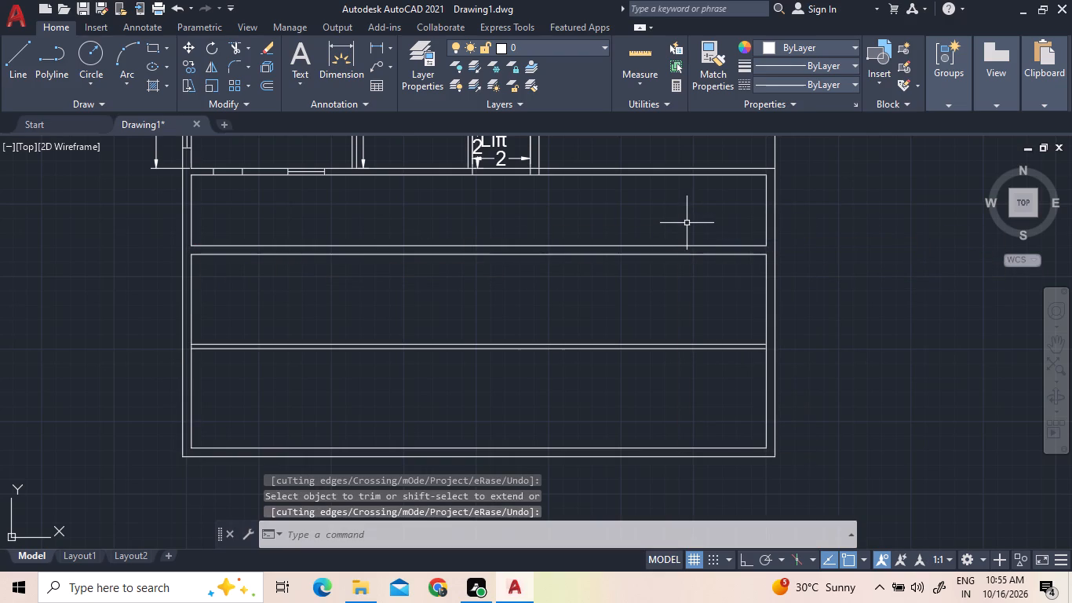
# Trim the inner side-wall lines between the two lines of the 0.15 partition wall, at both of its ends.
pyautogui.scroll(-2, 687, 223)
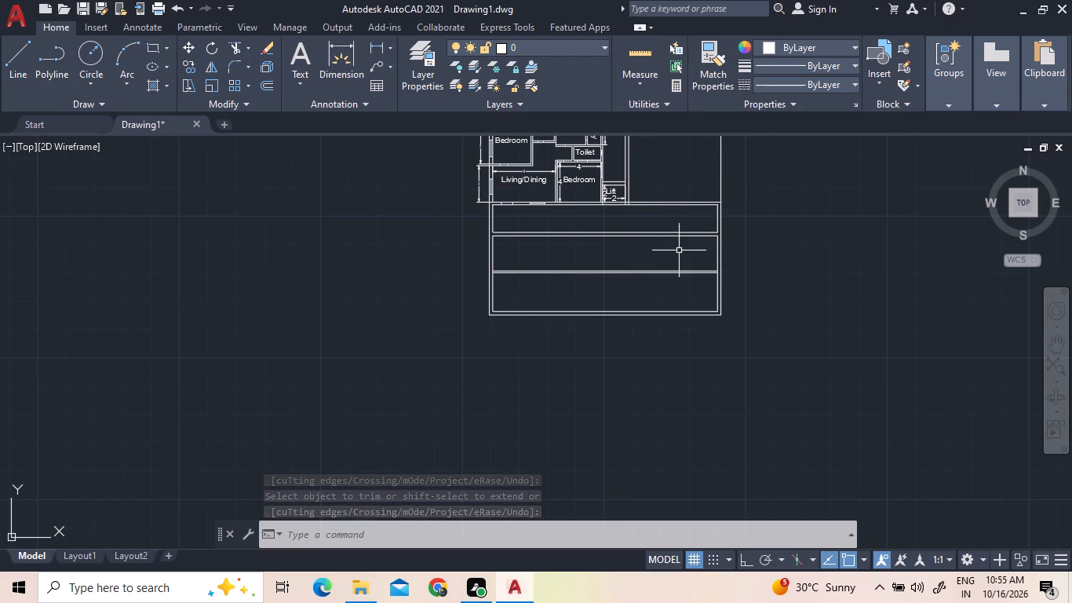
pyautogui.scroll(2, 634, 258)
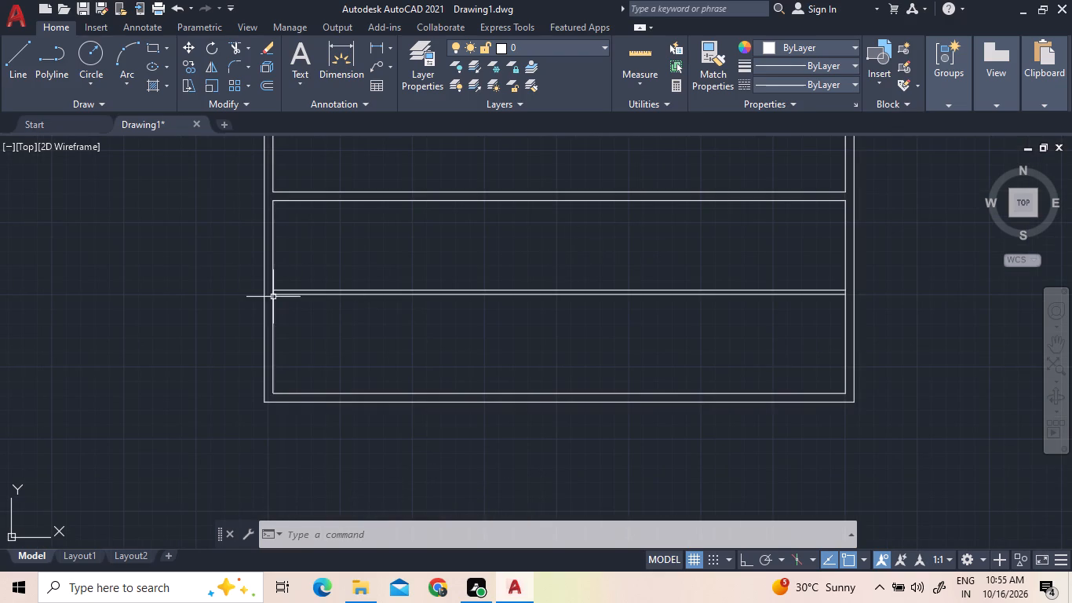
pyautogui.scroll(3, 273, 297)
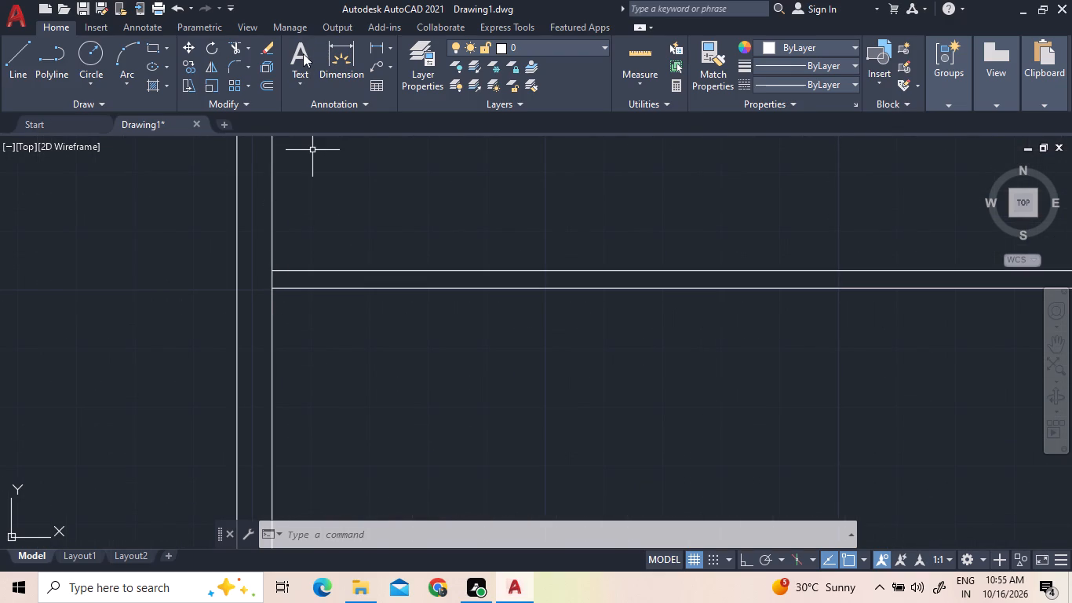
pyautogui.click(235, 47)
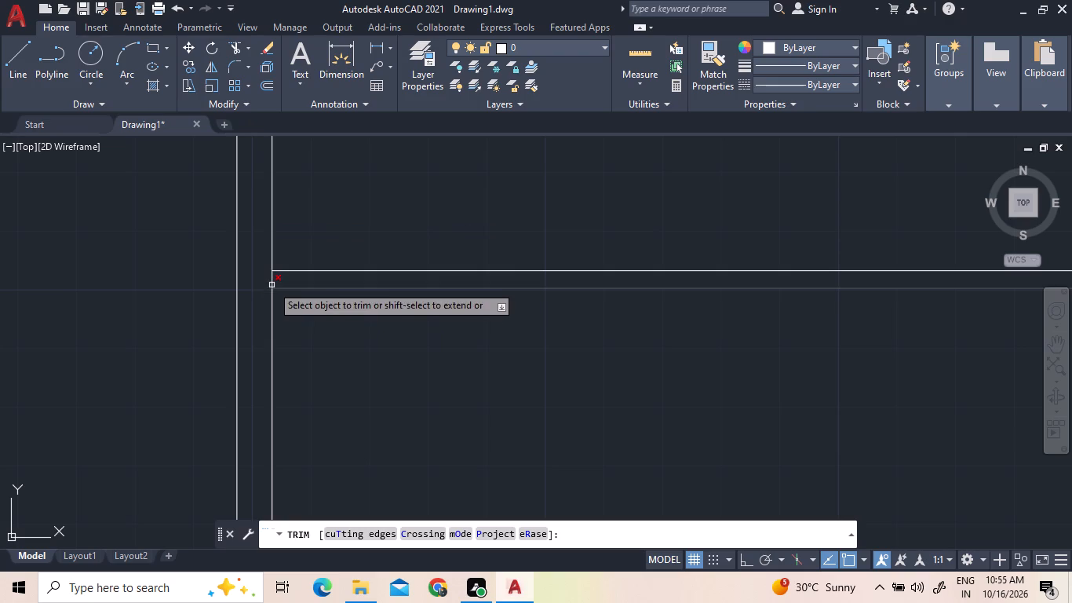
pyautogui.click(272, 280)
pyautogui.scroll(-5, 267, 311)
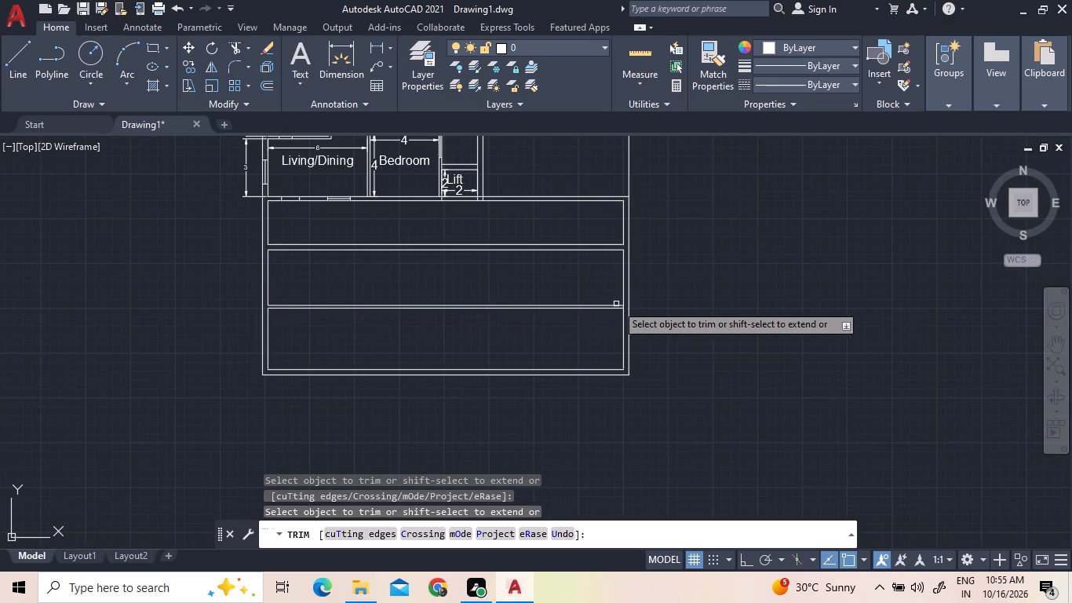
pyautogui.scroll(5, 632, 304)
pyautogui.click(589, 301)
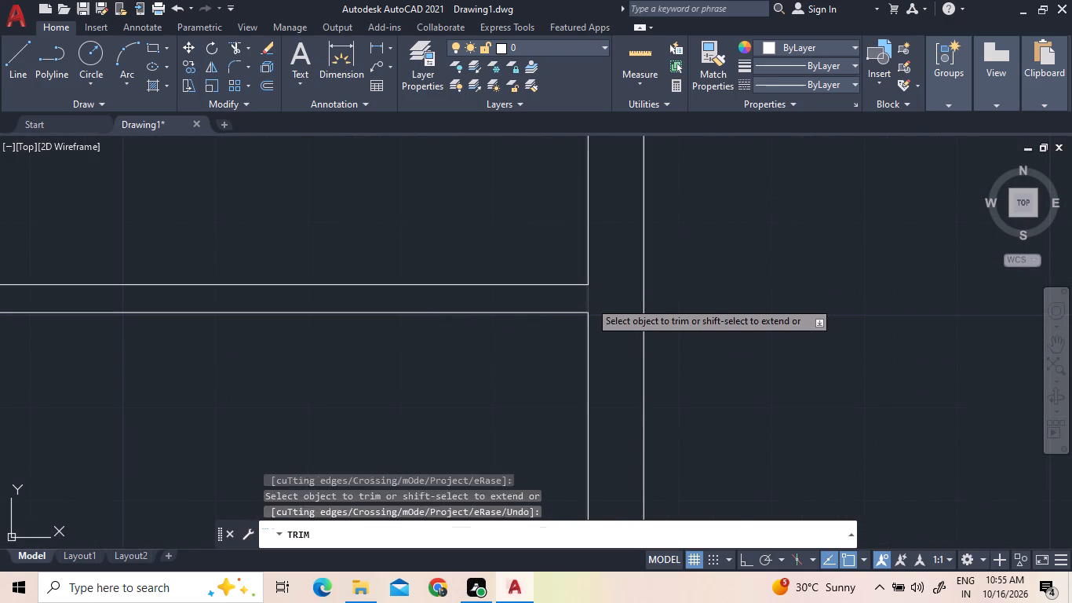
pyautogui.rightClick(614, 305)
pyautogui.click(631, 310)
# Offset the left inner wall line of the middle strip, between the two horizontal partitions, 4.94 to the right.
pyautogui.scroll(-5, 631, 310)
pyautogui.middleClick(404, 280)
pyautogui.scroll(-3, 404, 283)
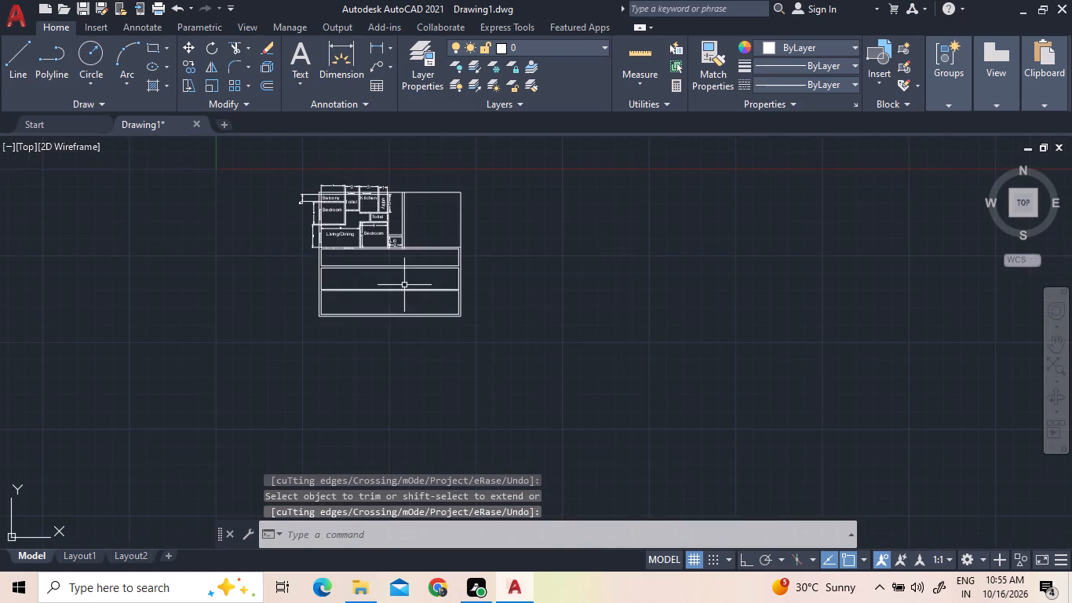
pyautogui.scroll(3, 308, 277)
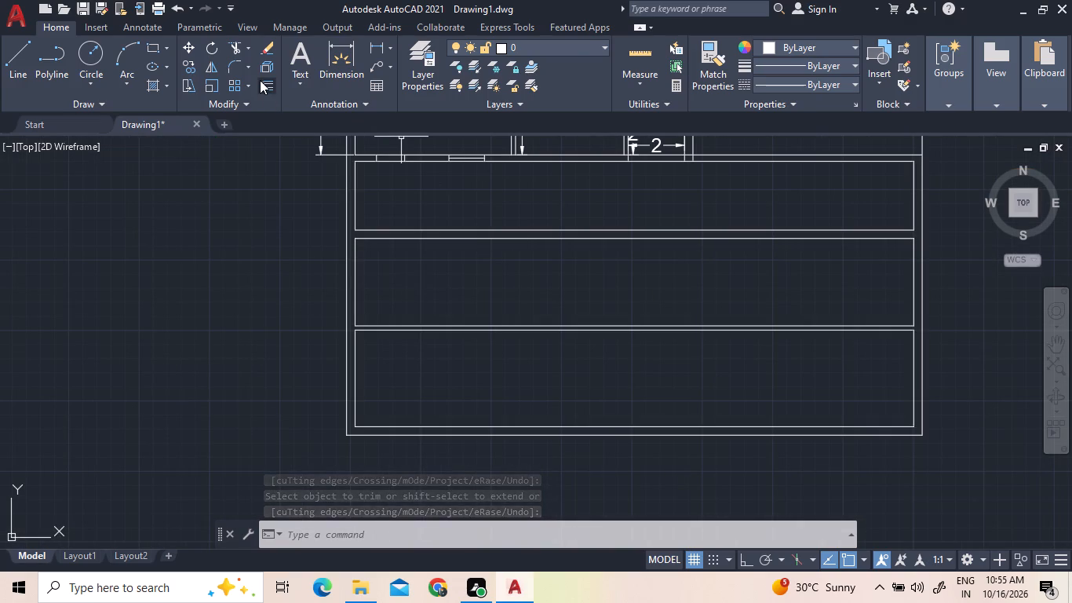
pyautogui.click(260, 80)
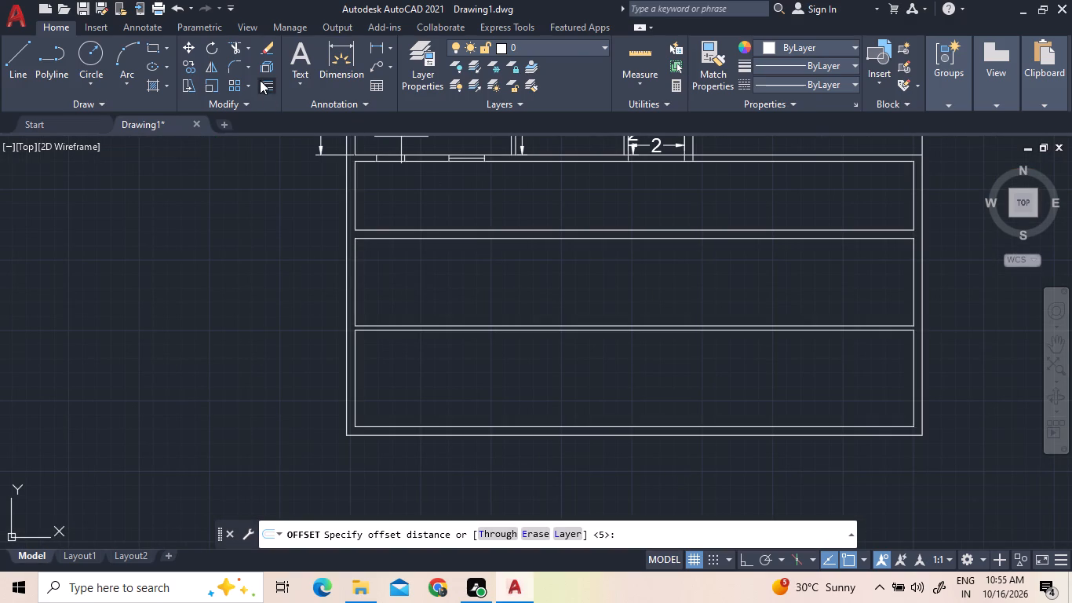
pyautogui.write('4.94')
pyautogui.press('Return')
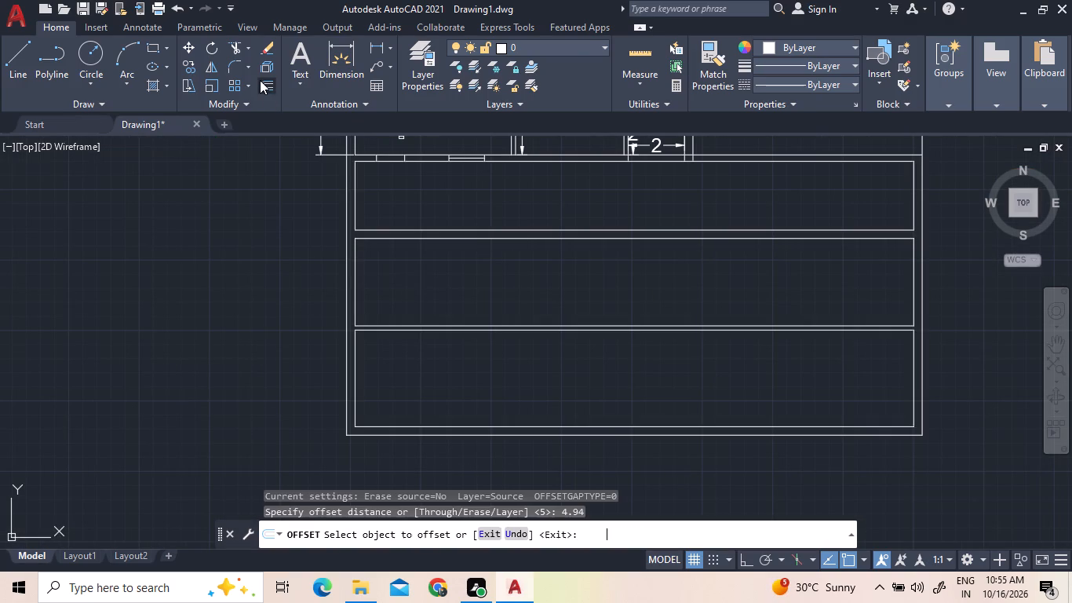
pyautogui.click(356, 269)
pyautogui.click(414, 270)
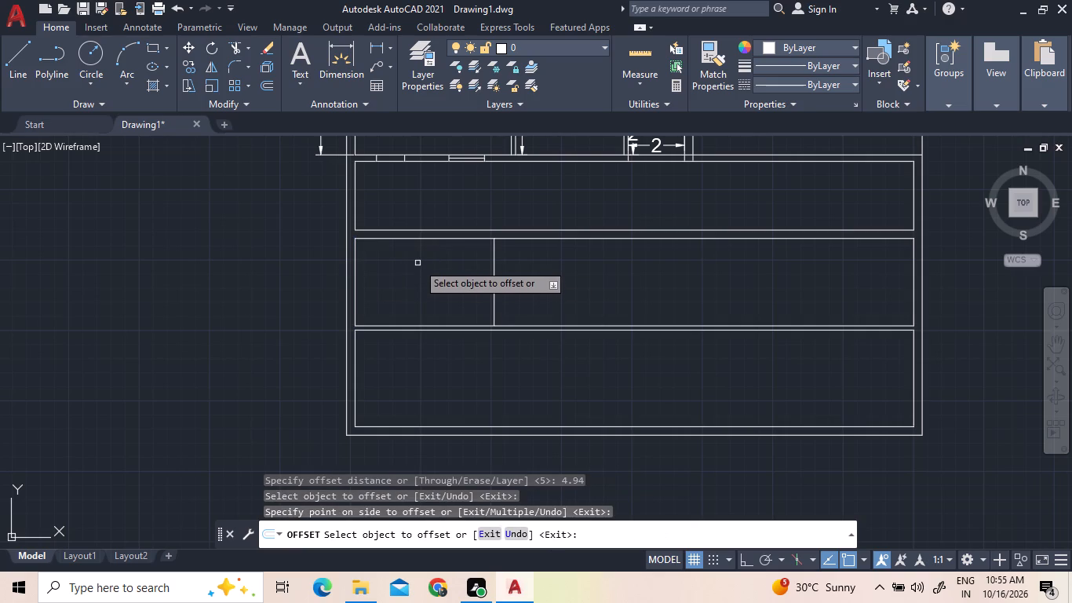
# Offset the new vertical line 0.15 to the right to form a partition wall across the middle strip.
pyautogui.click(265, 86)
pyautogui.write('0.15')
pyautogui.press('Return')
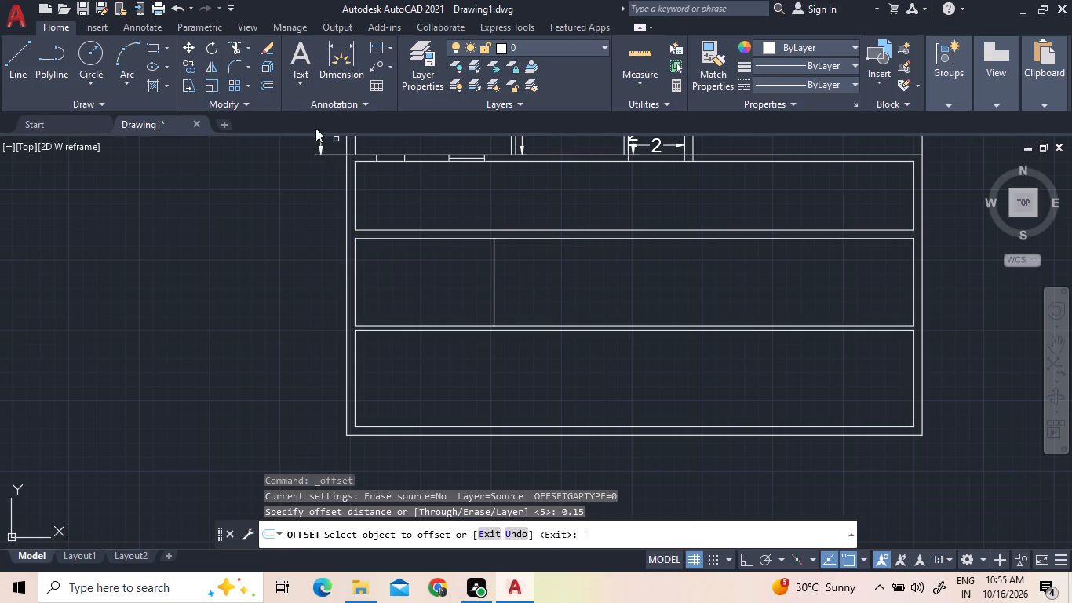
pyautogui.click(494, 274)
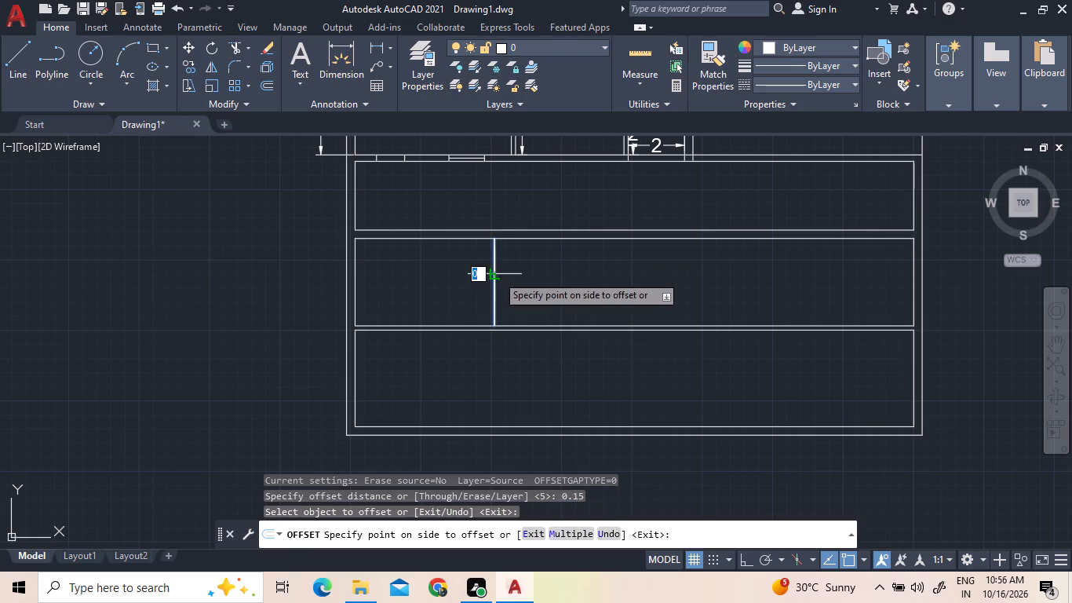
pyautogui.click(512, 277)
pyautogui.rightClick(516, 275)
pyautogui.click(531, 286)
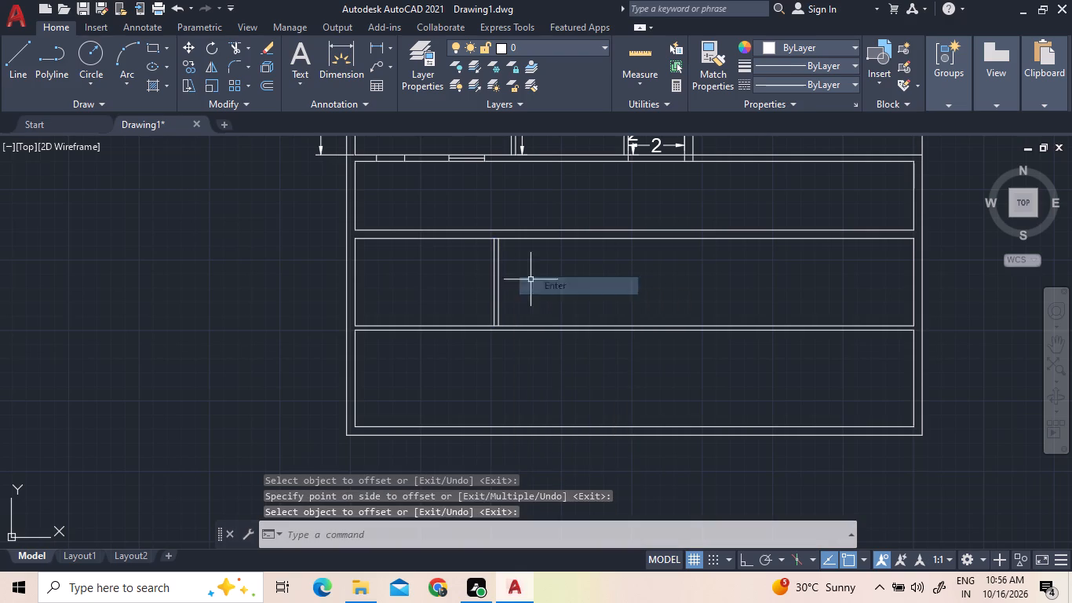
# Trim the horizontal wall lines between the two lines of the middle strip's vertical partition, at its upper and lower ends.
pyautogui.scroll(2, 525, 243)
pyautogui.click(232, 45)
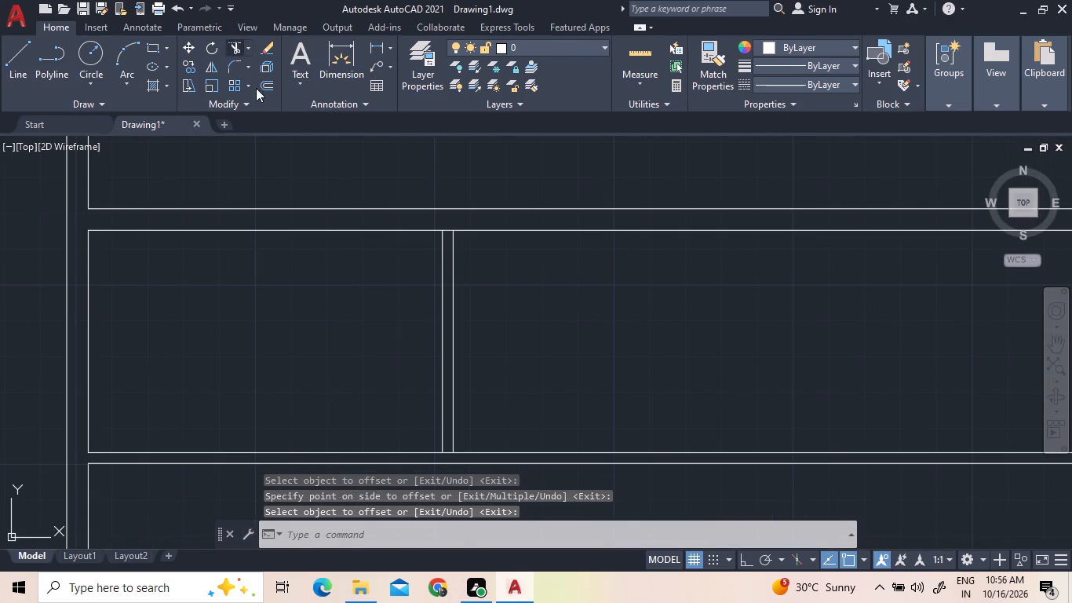
pyautogui.click(446, 230)
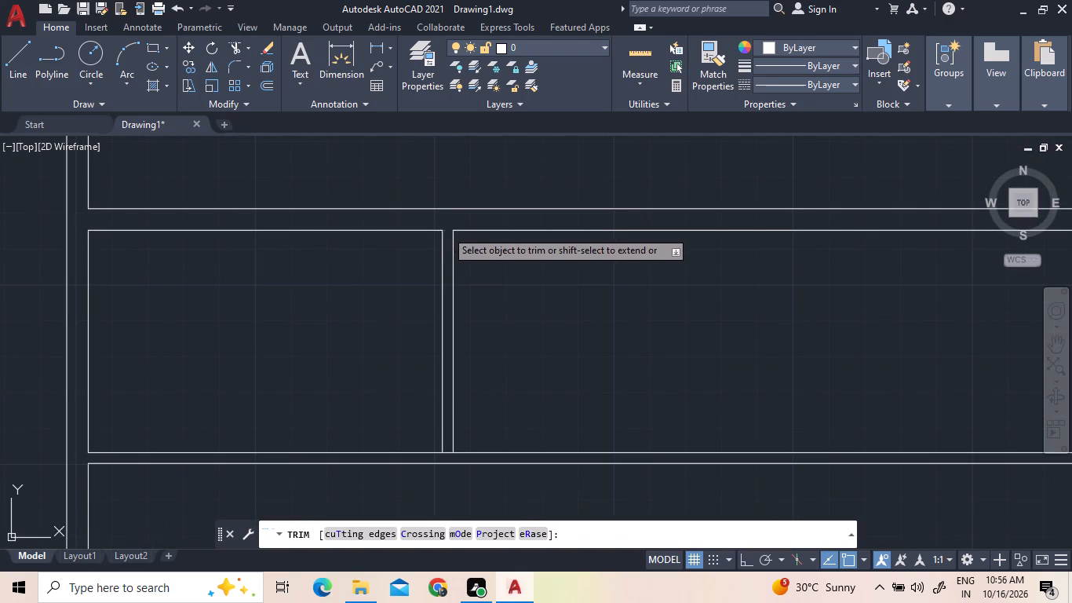
pyautogui.doubleClick(448, 451)
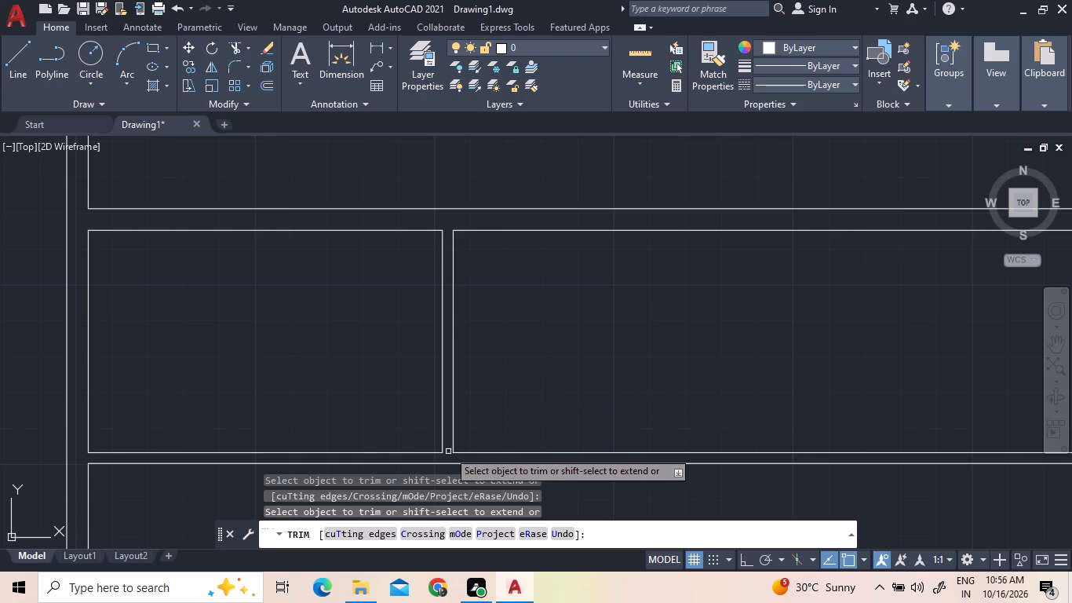
pyautogui.rightClick(517, 345)
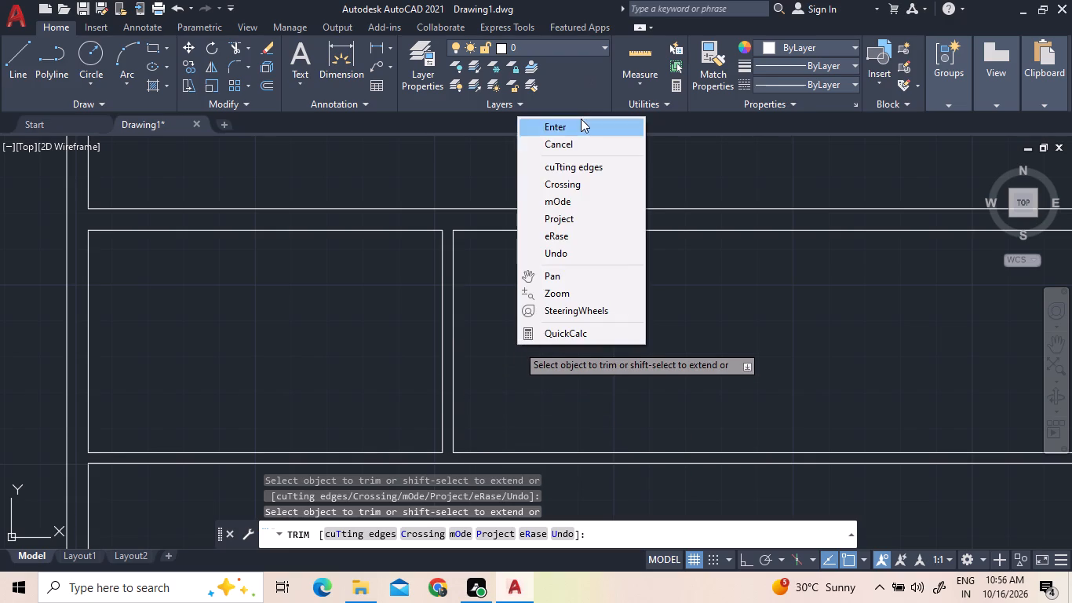
pyautogui.click(581, 119)
# Offset the left inner wall line of the bottom strip 3.38 to the right.
pyautogui.scroll(-2, 578, 171)
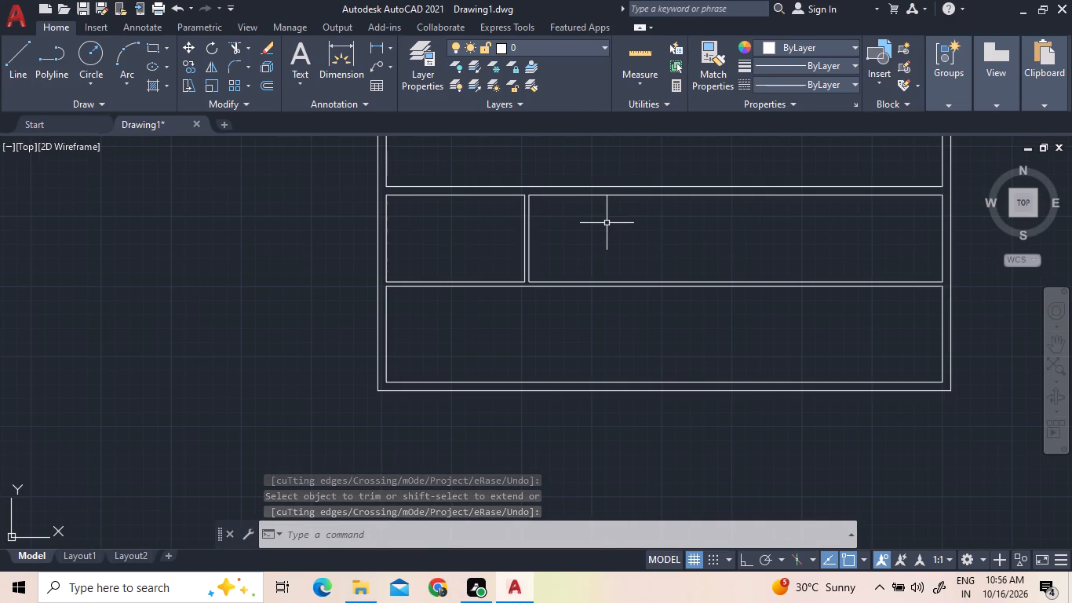
pyautogui.scroll(-1, 607, 223)
pyautogui.scroll(2, 578, 307)
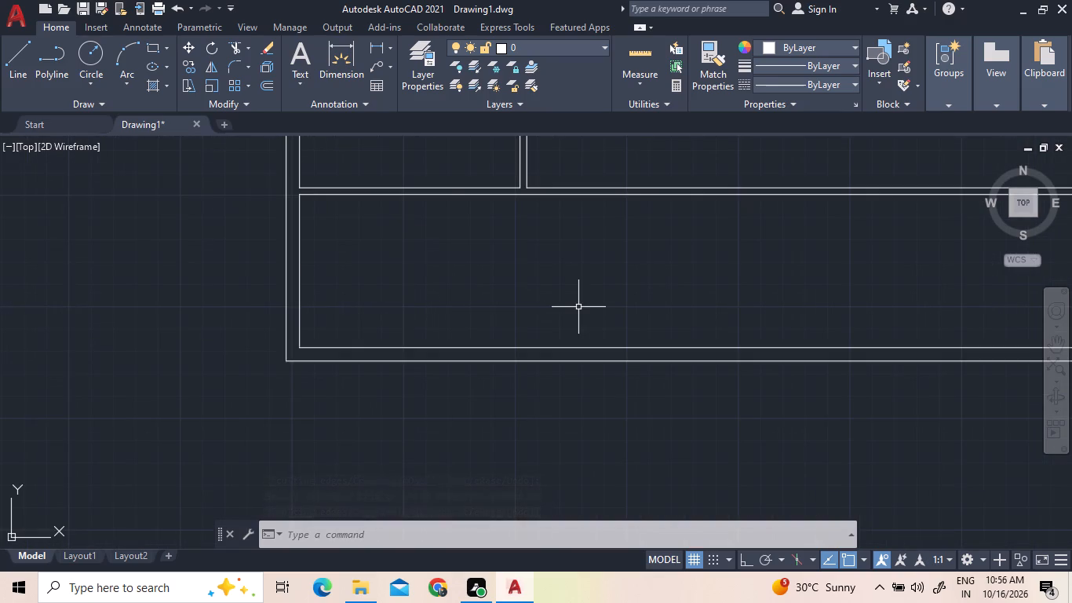
pyautogui.click(259, 86)
pyautogui.write('3.38')
pyautogui.press('Return')
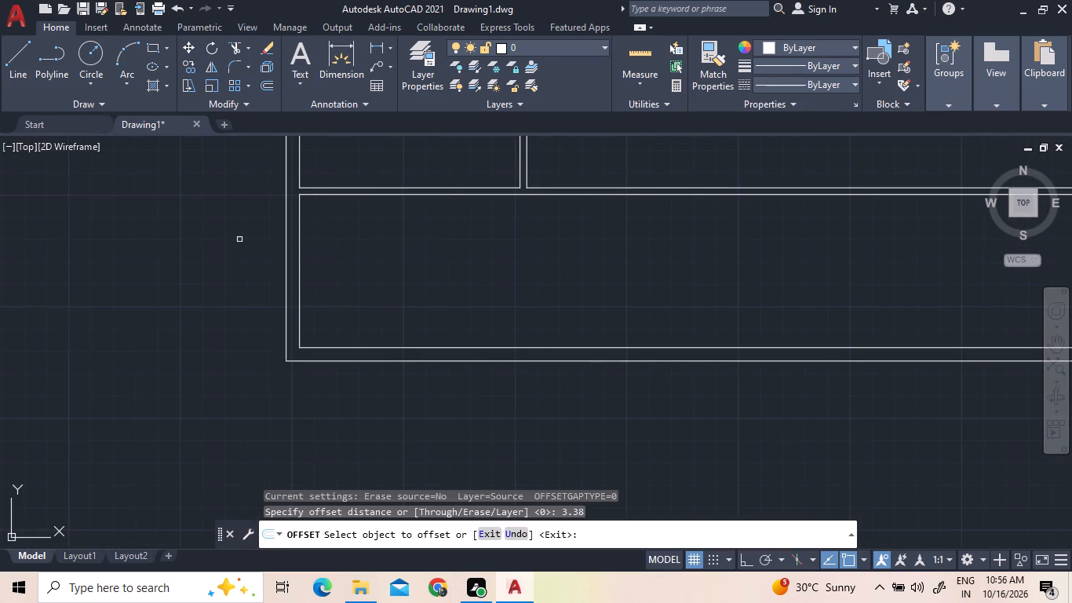
pyautogui.click(297, 250)
pyautogui.click(300, 252)
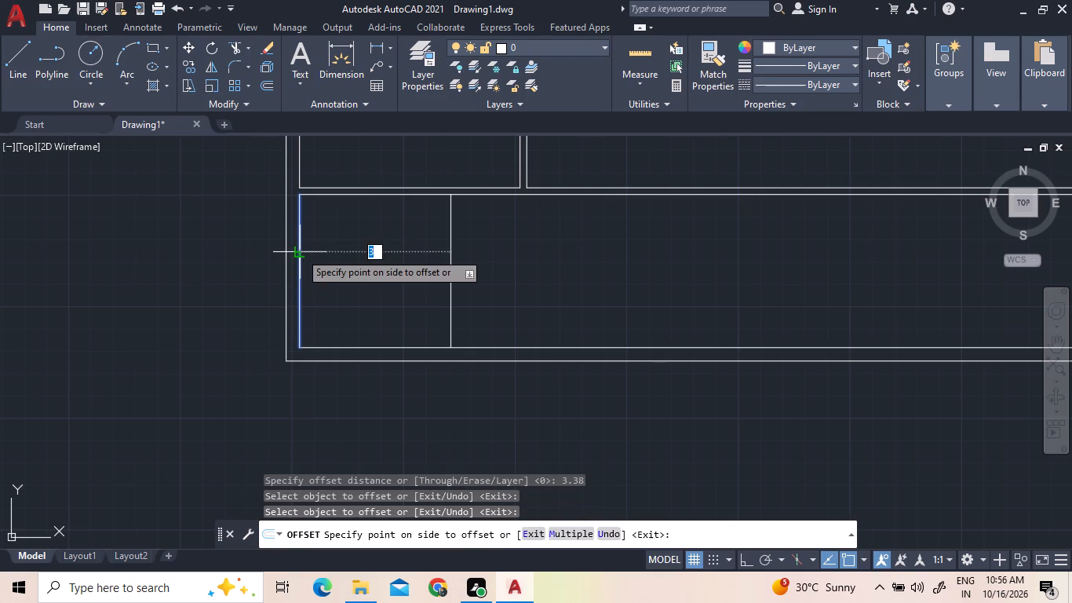
pyautogui.click(352, 253)
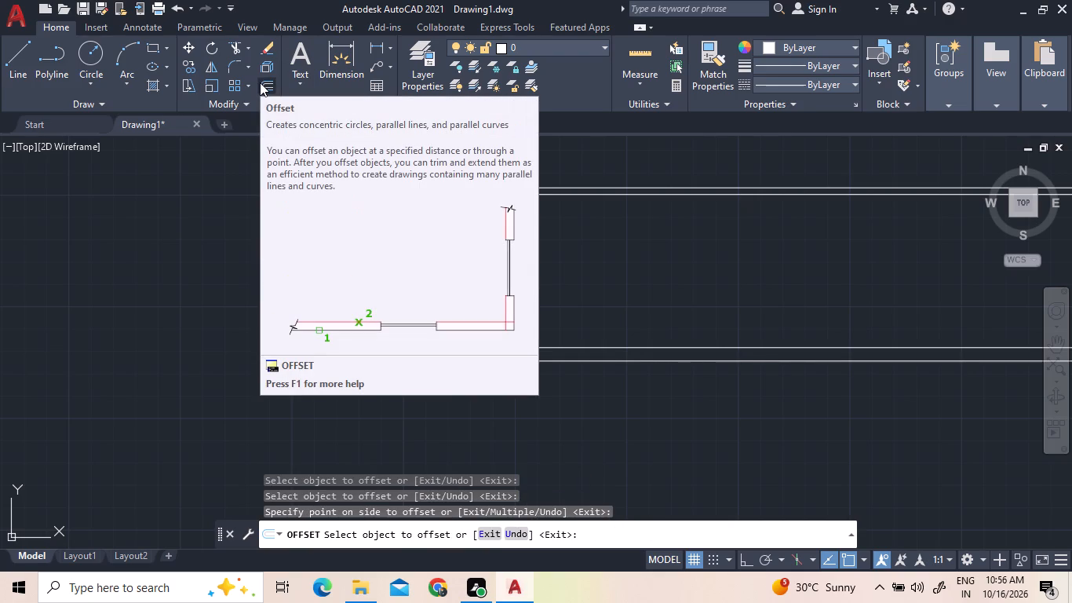
# Offset the bottom strip's new vertical line 0.15 to the right to form a partition wall.
pyautogui.click(260, 82)
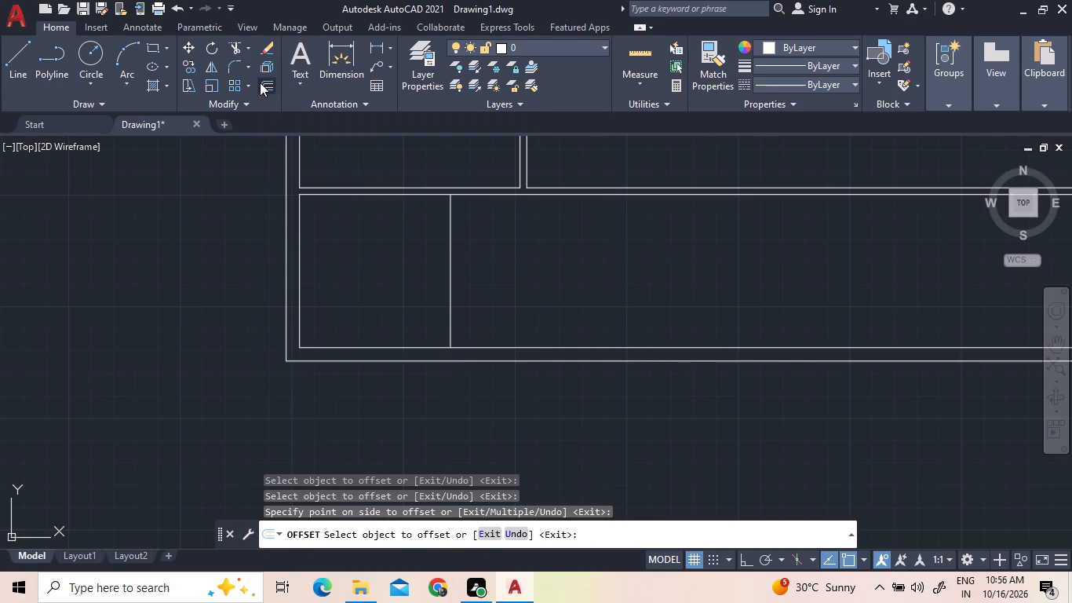
pyautogui.write('0.')
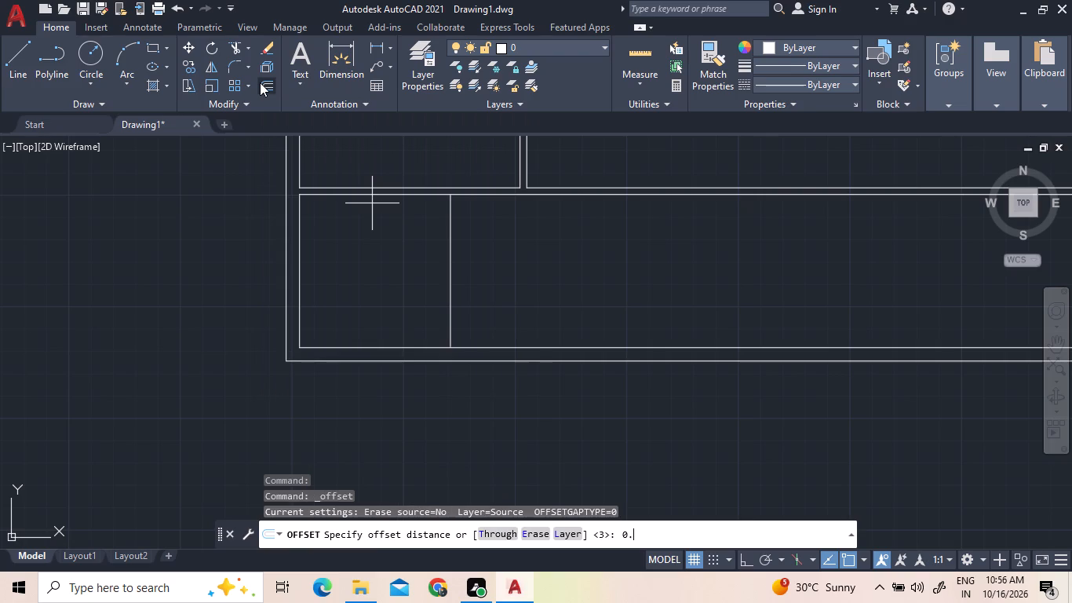
pyautogui.write('15')
pyautogui.press('Return')
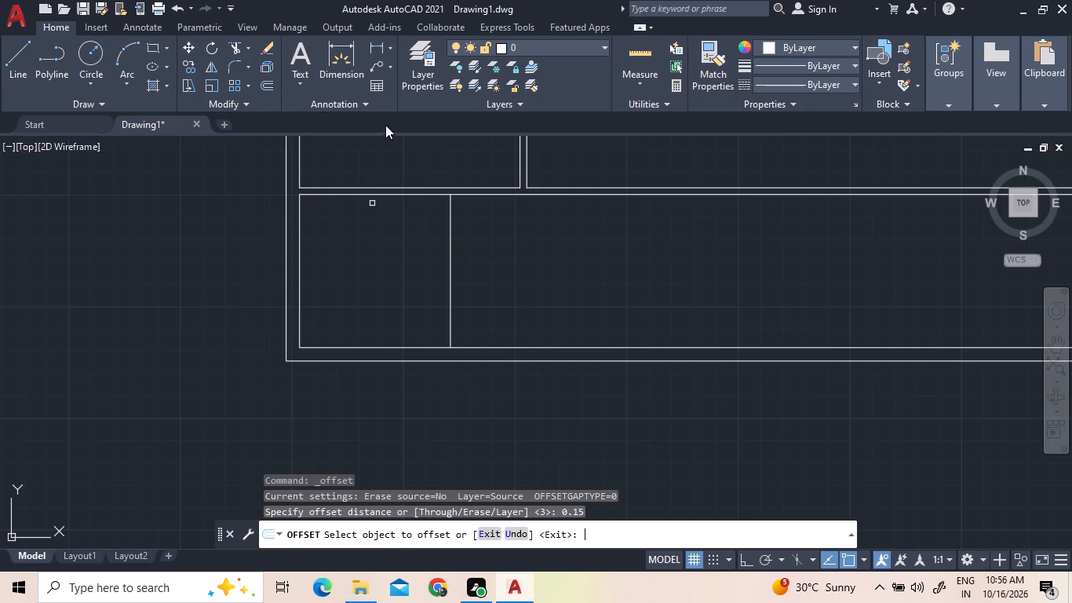
pyautogui.click(449, 232)
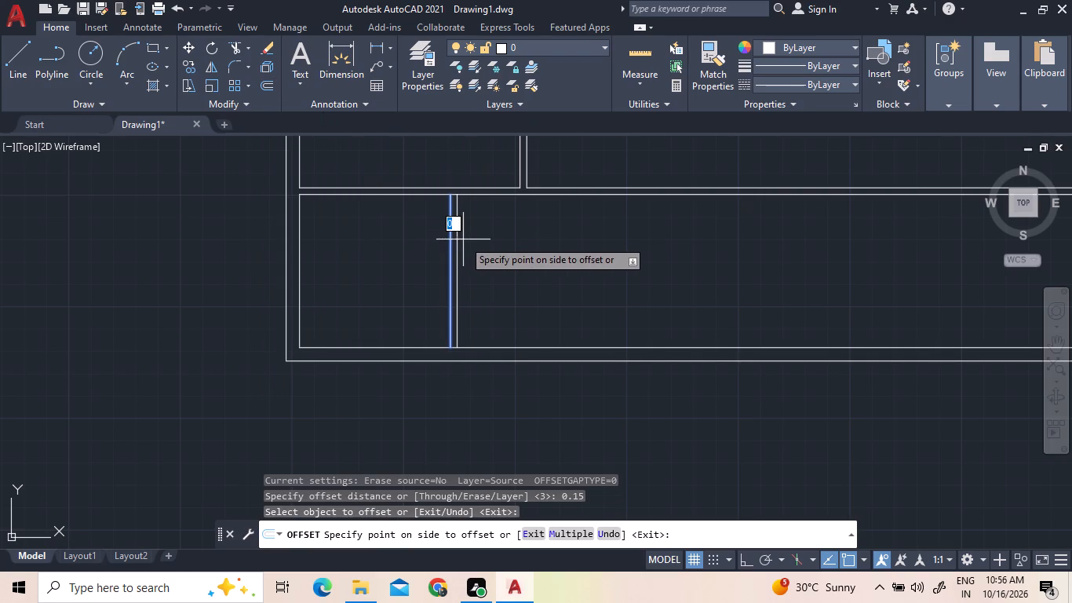
pyautogui.click(463, 239)
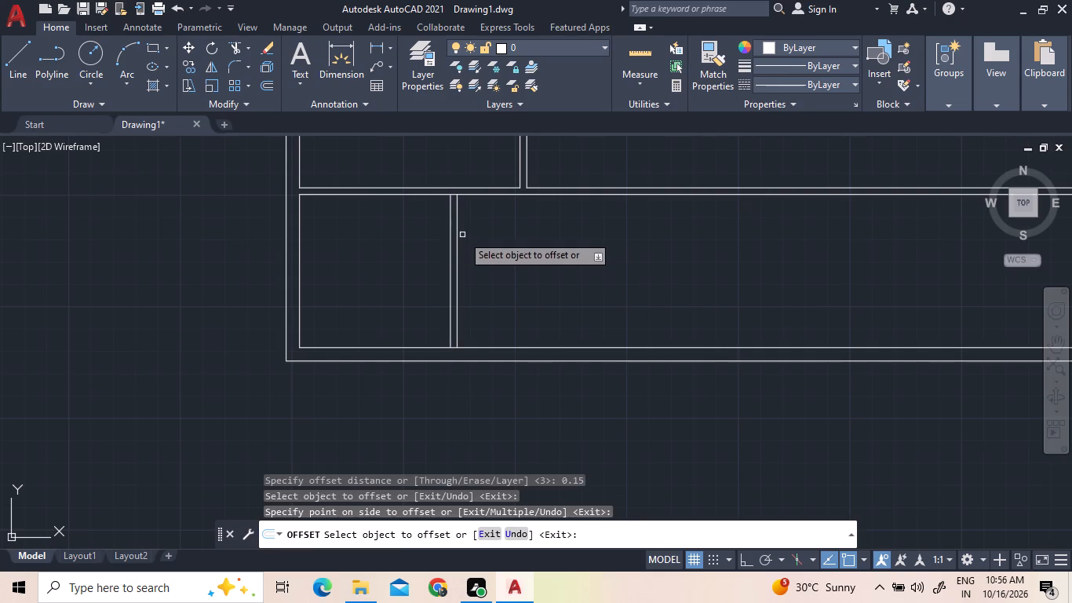
# Trim the horizontal wall lines between the two lines of the bottom strip's vertical partition, at its upper and lower ends.
pyautogui.click(229, 44)
pyautogui.scroll(4, 454, 199)
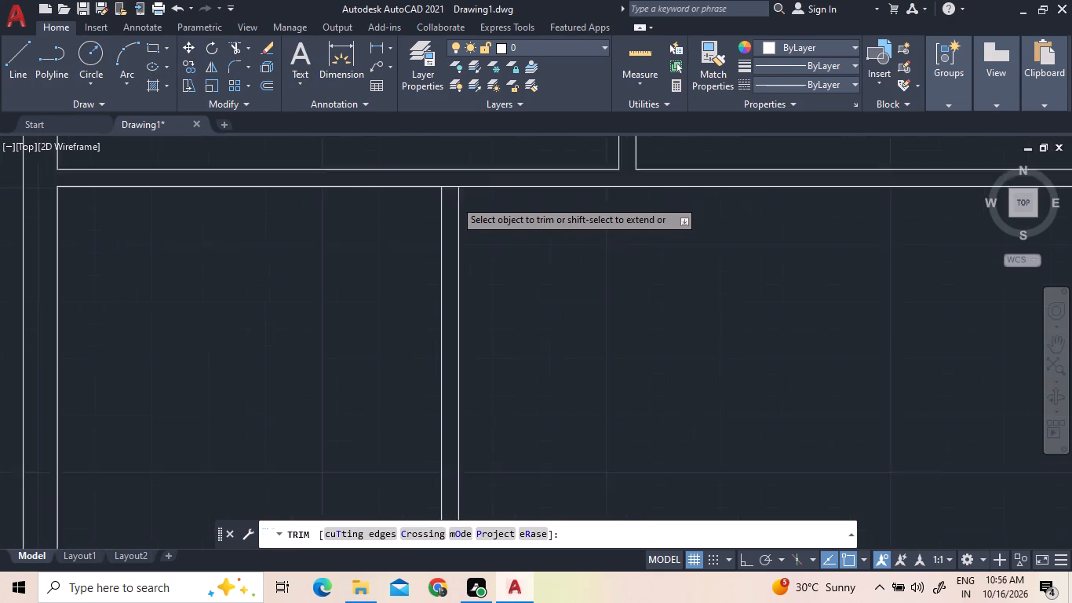
pyautogui.click(447, 180)
pyautogui.scroll(-4, 448, 178)
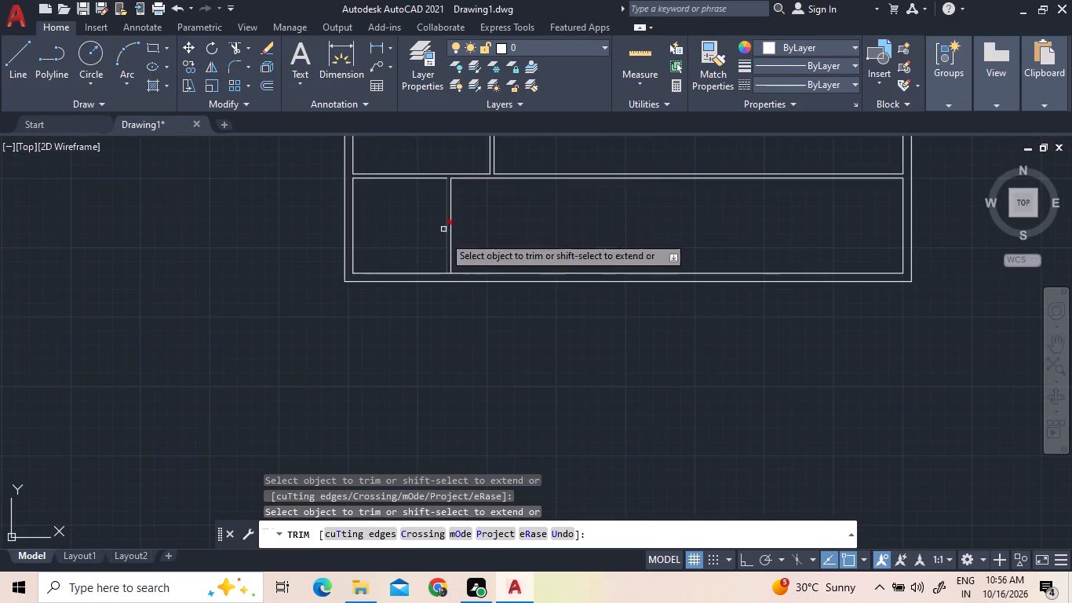
pyautogui.scroll(3, 455, 280)
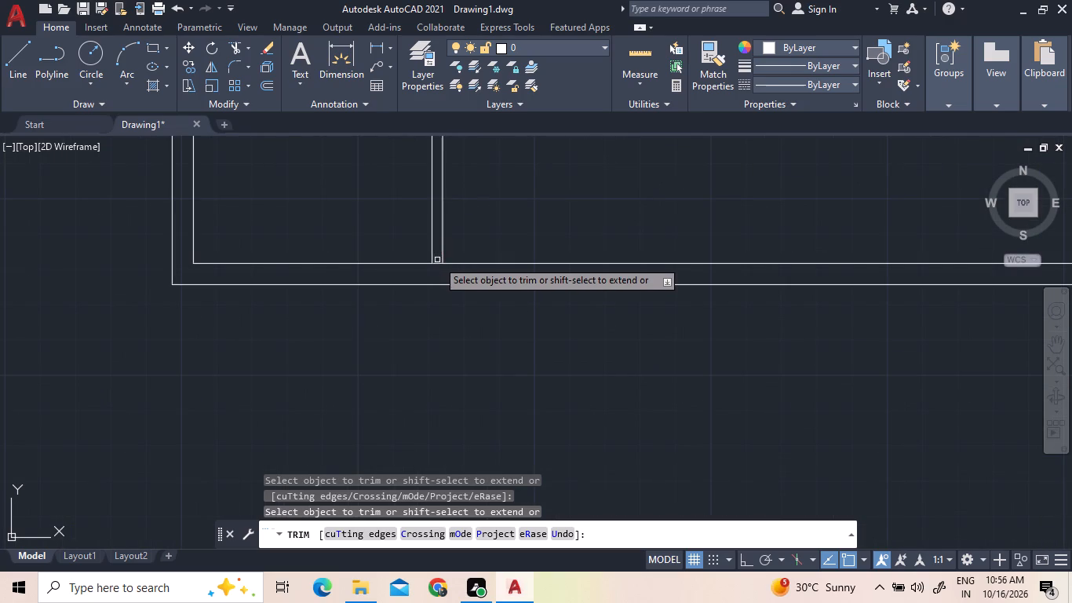
pyautogui.click(438, 261)
pyautogui.scroll(-2, 498, 231)
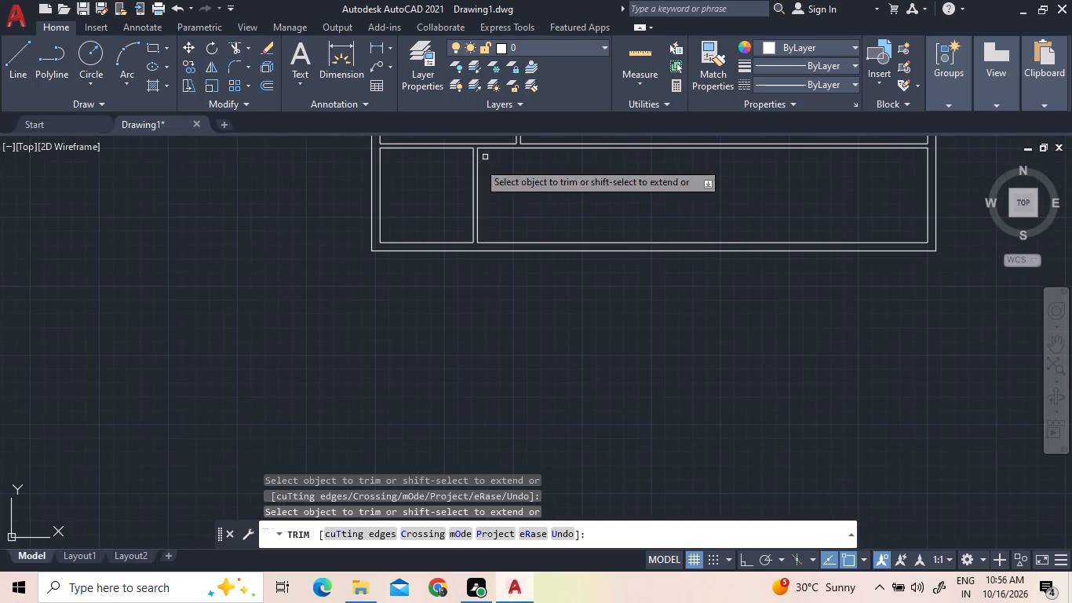
# Measure the rooms in the bottom and middle strips with the quick measuring tool.
pyautogui.click(640, 57)
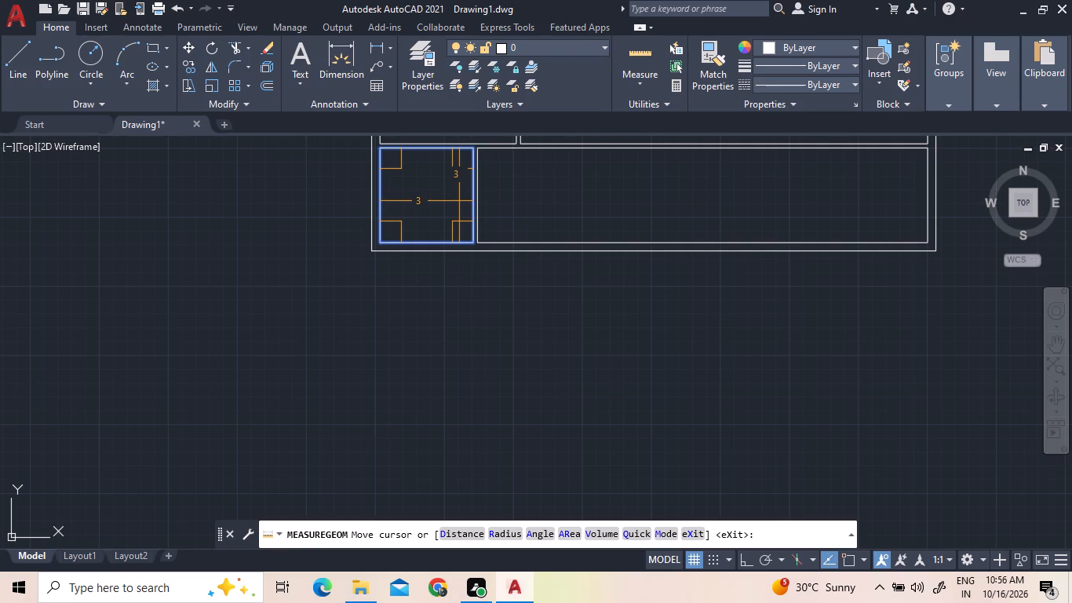
pyautogui.scroll(-4, 518, 238)
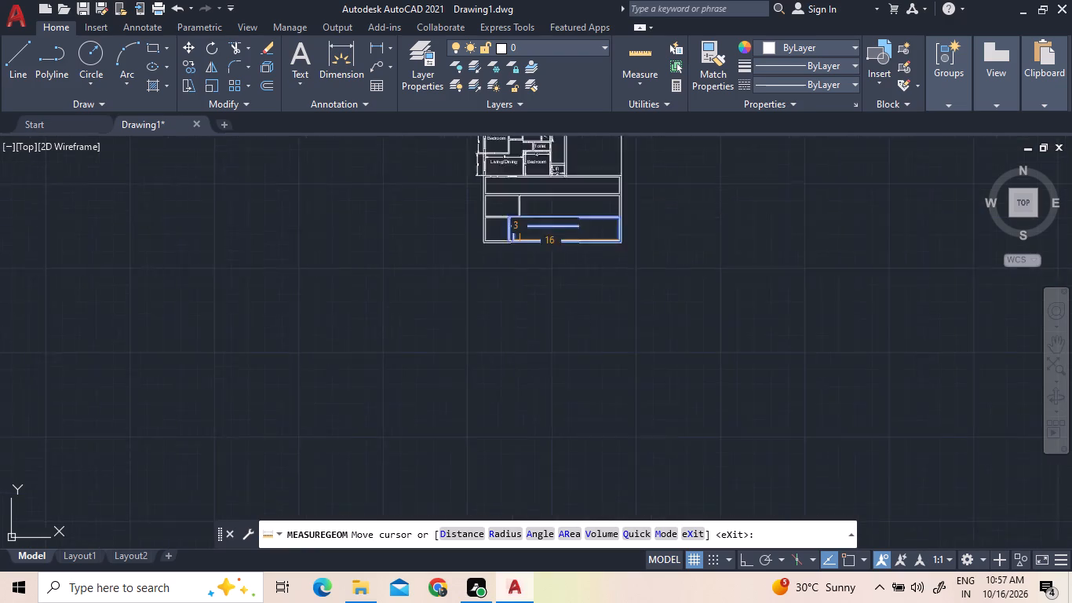
pyautogui.scroll(2, 560, 215)
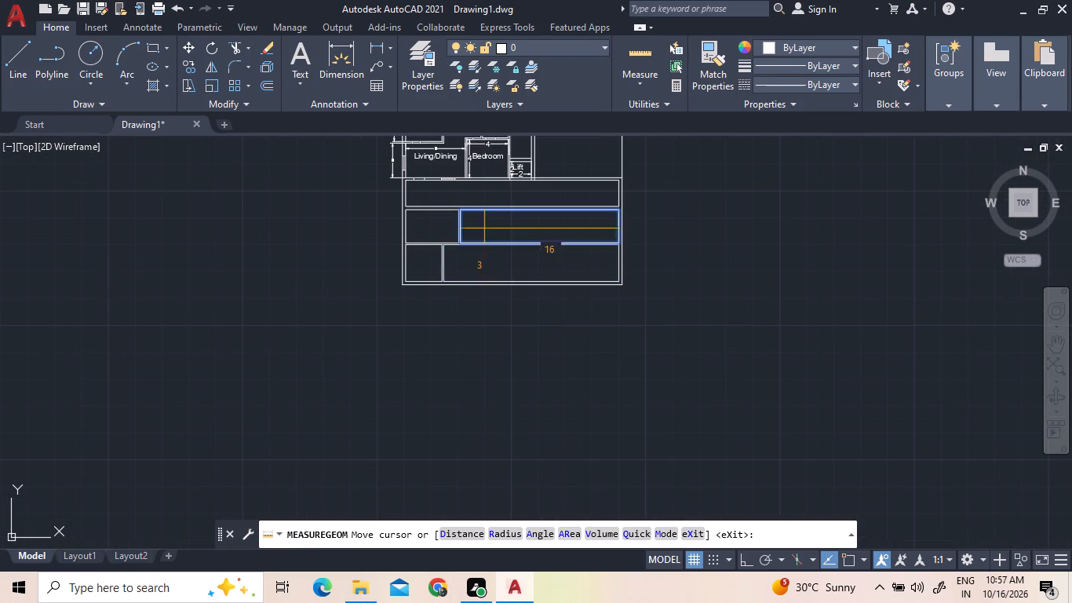
pyautogui.scroll(3, 487, 213)
pyautogui.rightClick(479, 224)
pyautogui.click(494, 230)
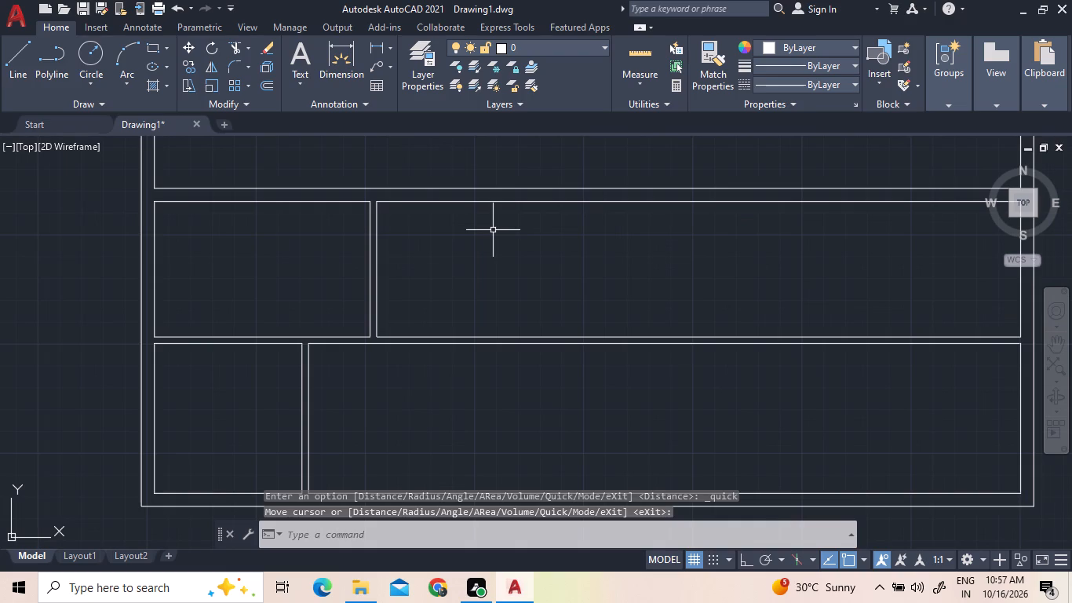
# Offset the right line of the bottom strip's vertical partition 1.45 to the right.
pyautogui.scroll(-1, 490, 229)
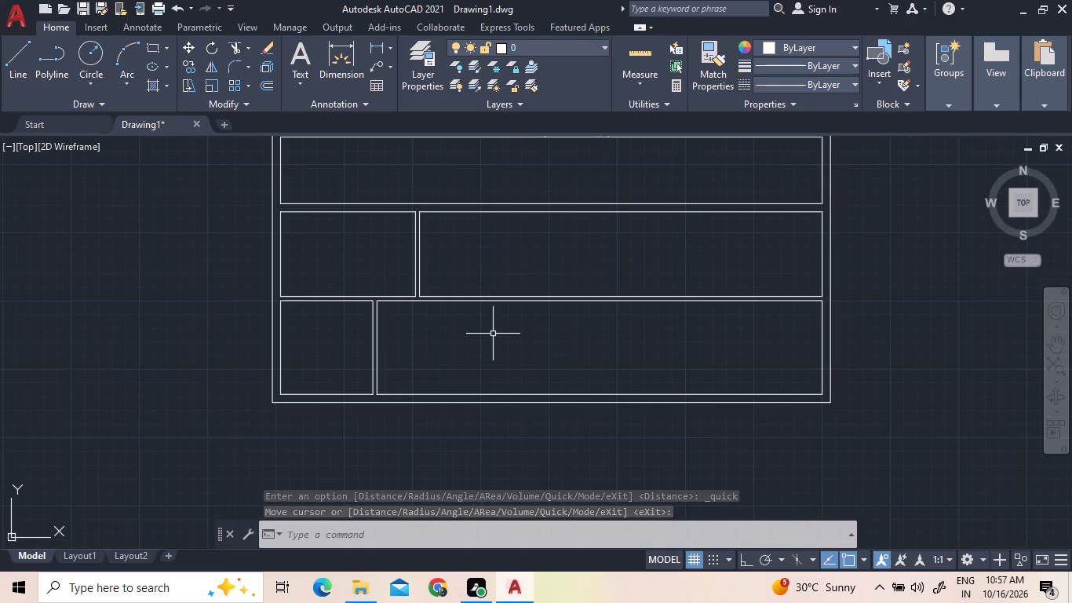
pyautogui.scroll(-2, 493, 334)
pyautogui.scroll(3, 494, 338)
pyautogui.scroll(-2, 494, 338)
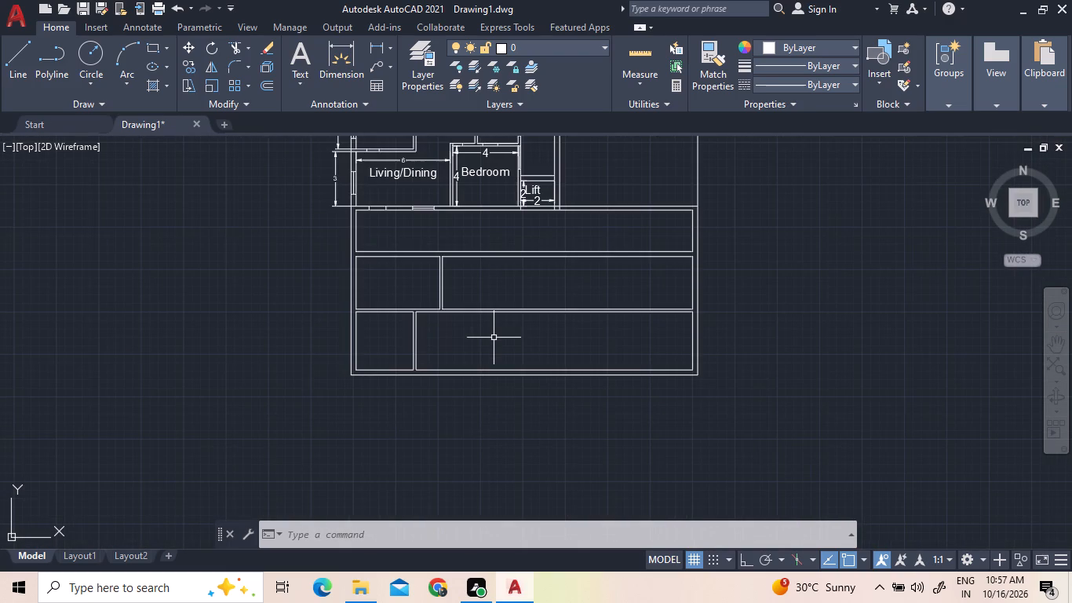
pyautogui.scroll(2, 483, 391)
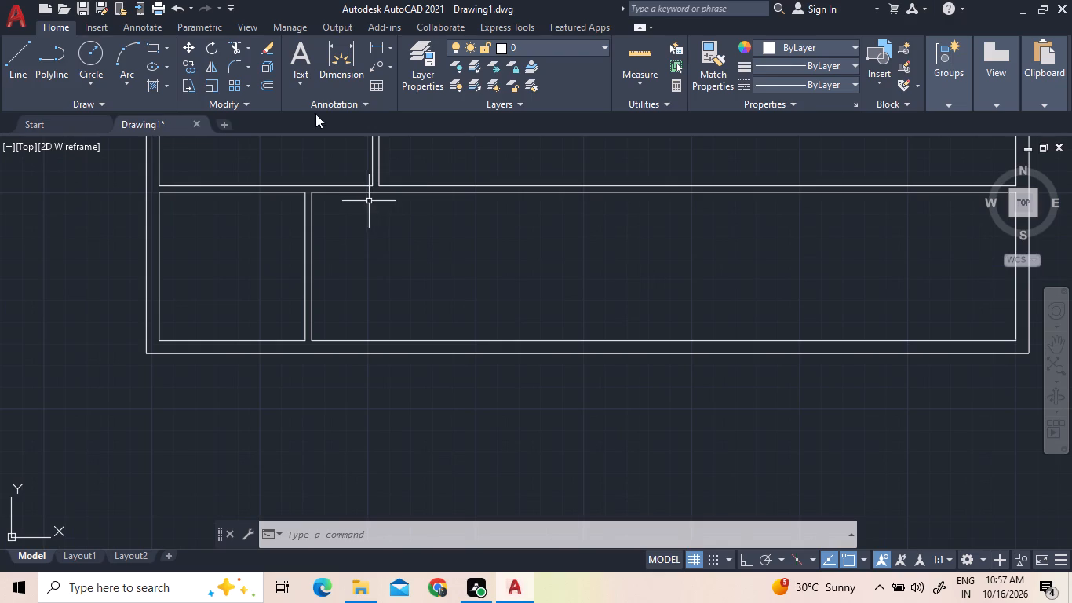
pyautogui.click(274, 86)
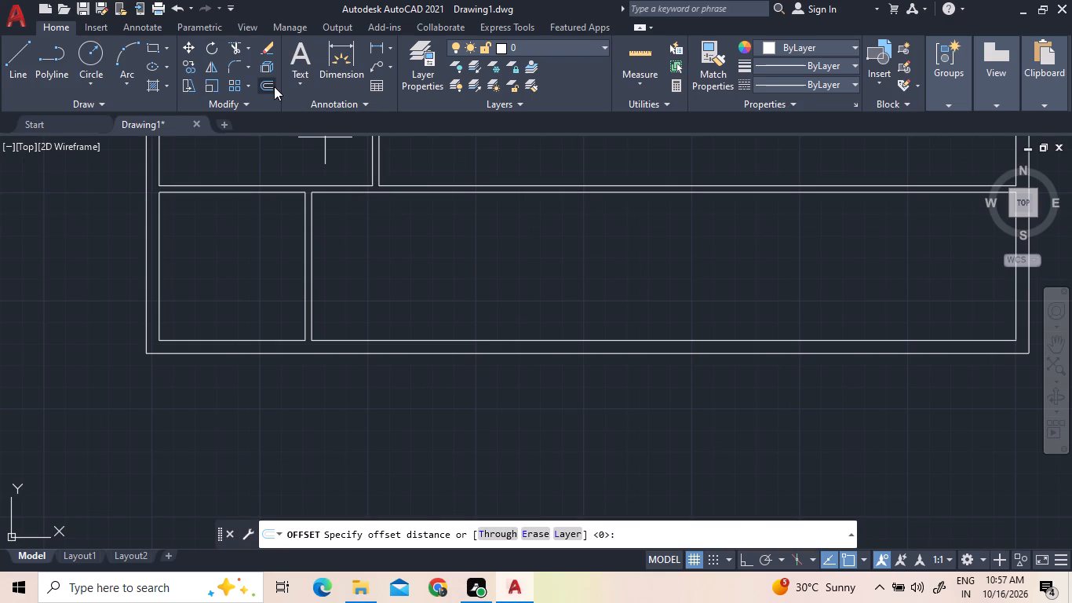
pyautogui.write('1.')
pyautogui.write('45')
pyautogui.press('Return')
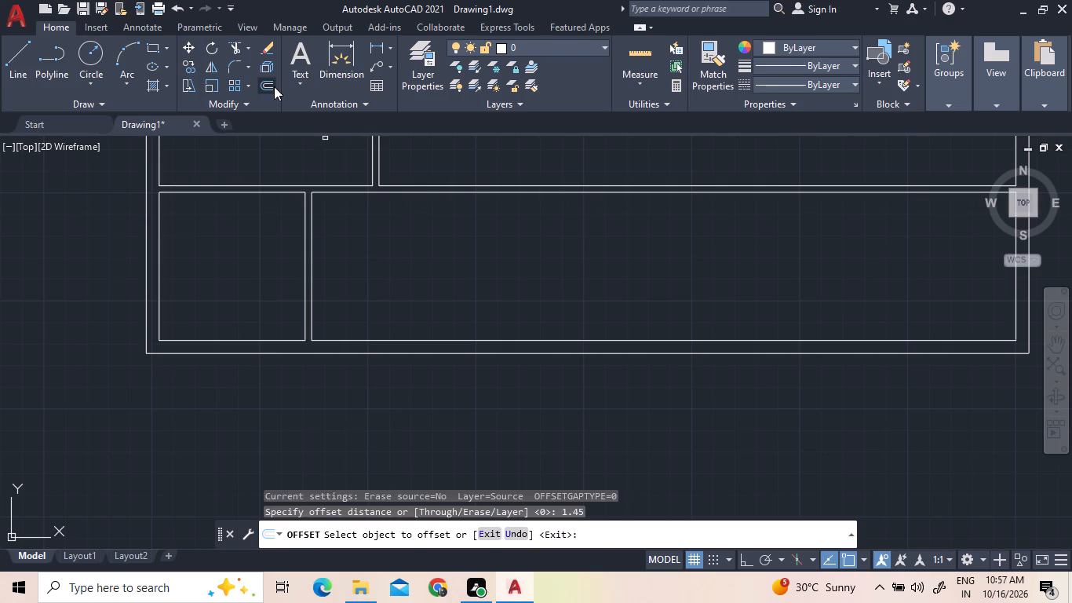
pyautogui.click(312, 243)
pyautogui.doubleClick(348, 240)
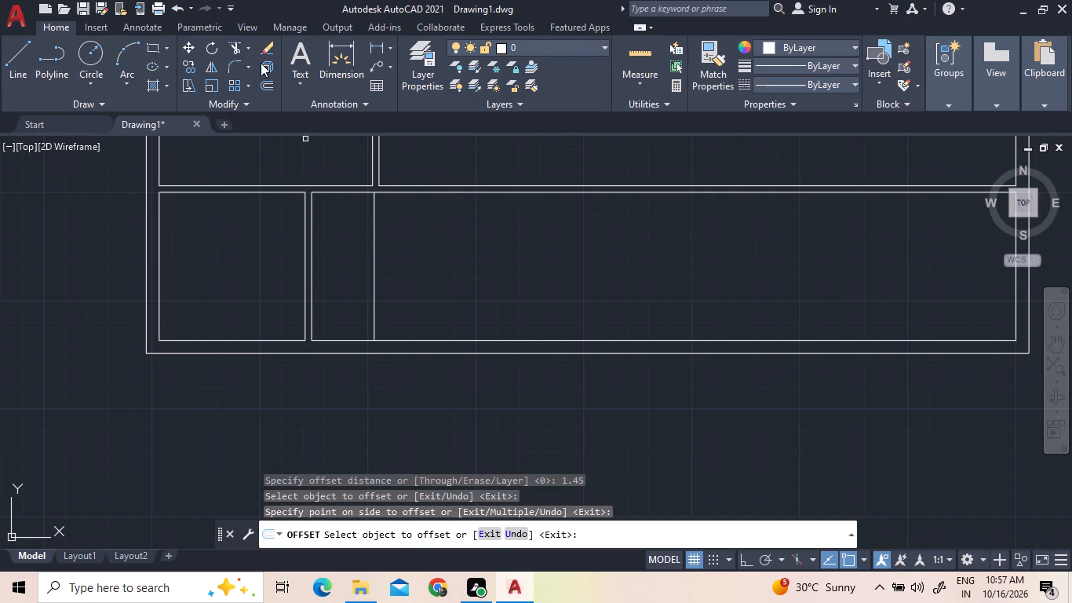
# Offset the bottom strip's newest vertical line 0.15 to the right to form a second partition wall.
pyautogui.click(269, 88)
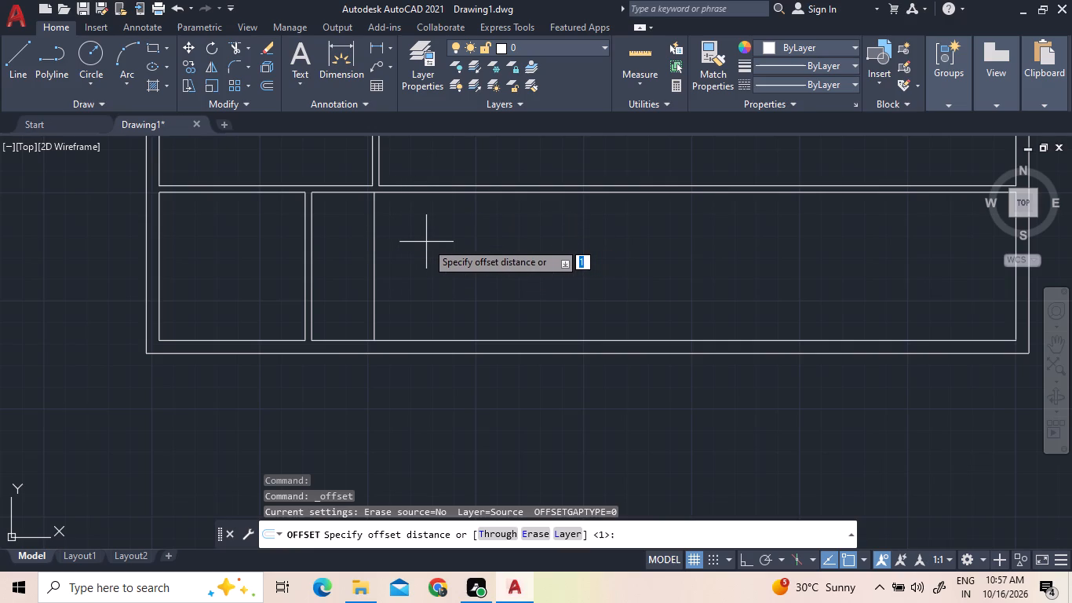
pyautogui.write('0.15')
pyautogui.press('Return')
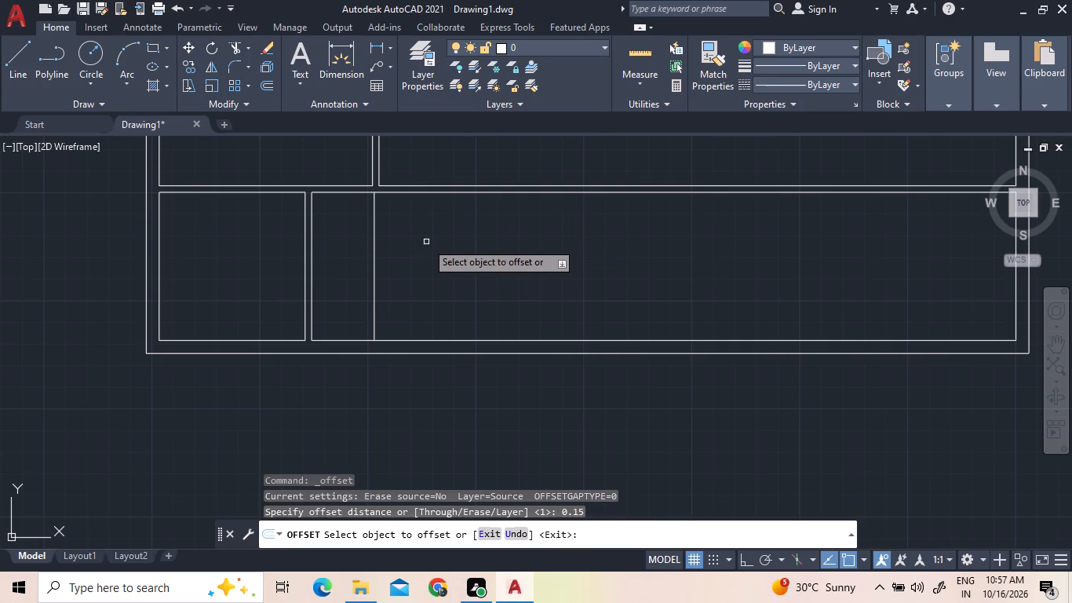
pyautogui.click(374, 278)
pyautogui.click(387, 282)
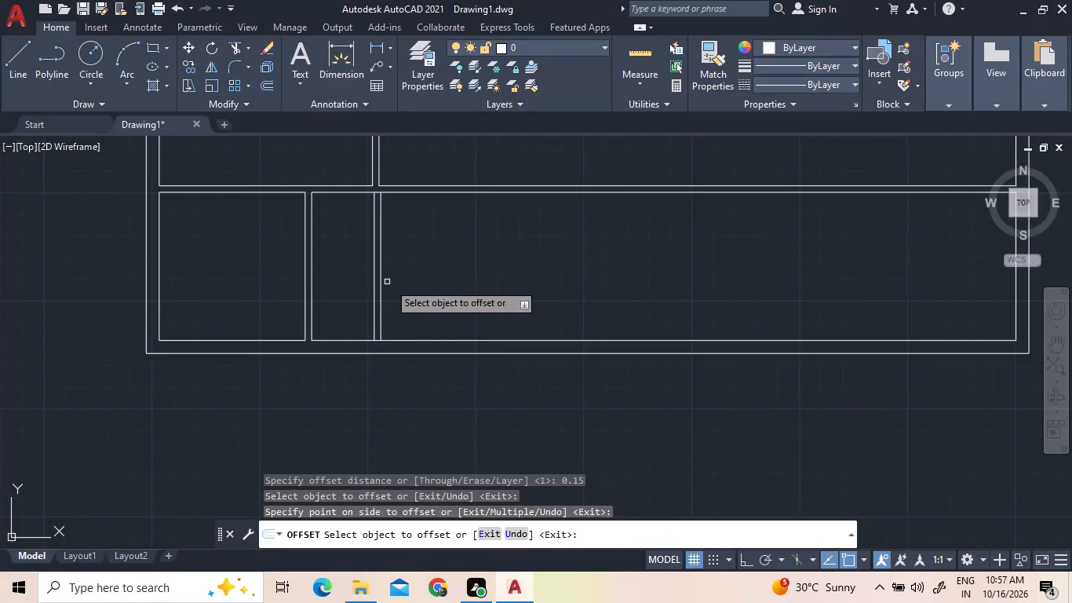
# Offset the right line of the bottom strip's second partition 3.70 to the right.
pyautogui.click(270, 82)
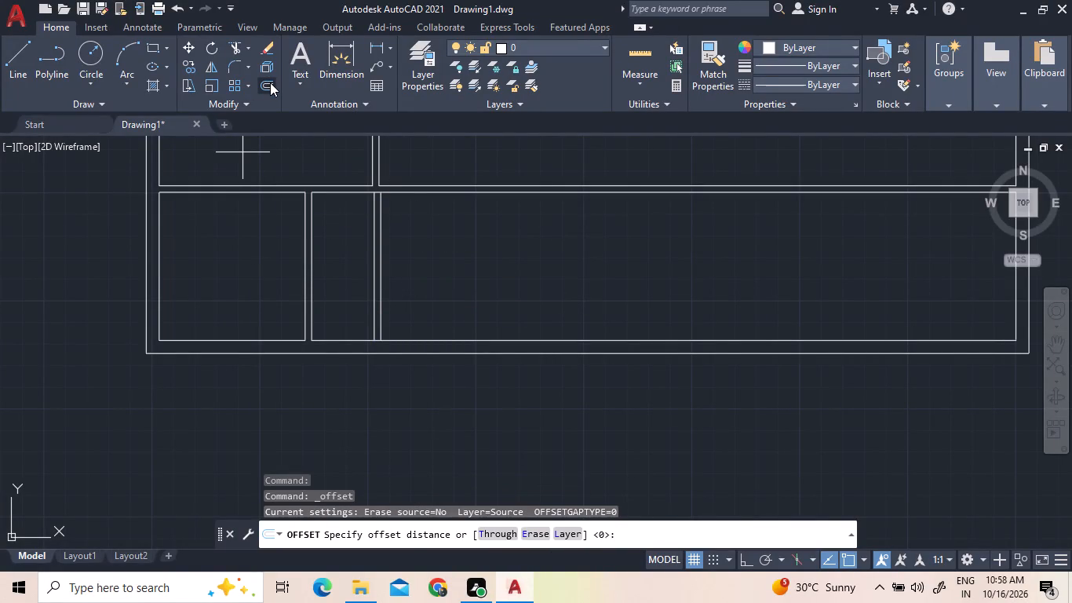
pyautogui.write('3.')
pyautogui.write('70')
pyautogui.press('Return')
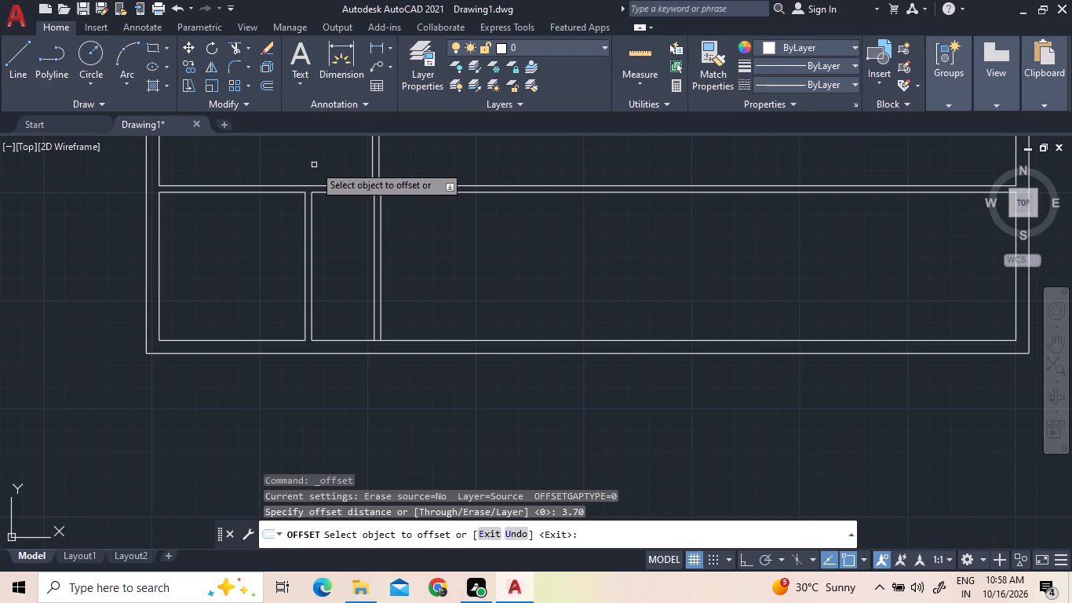
pyautogui.click(381, 222)
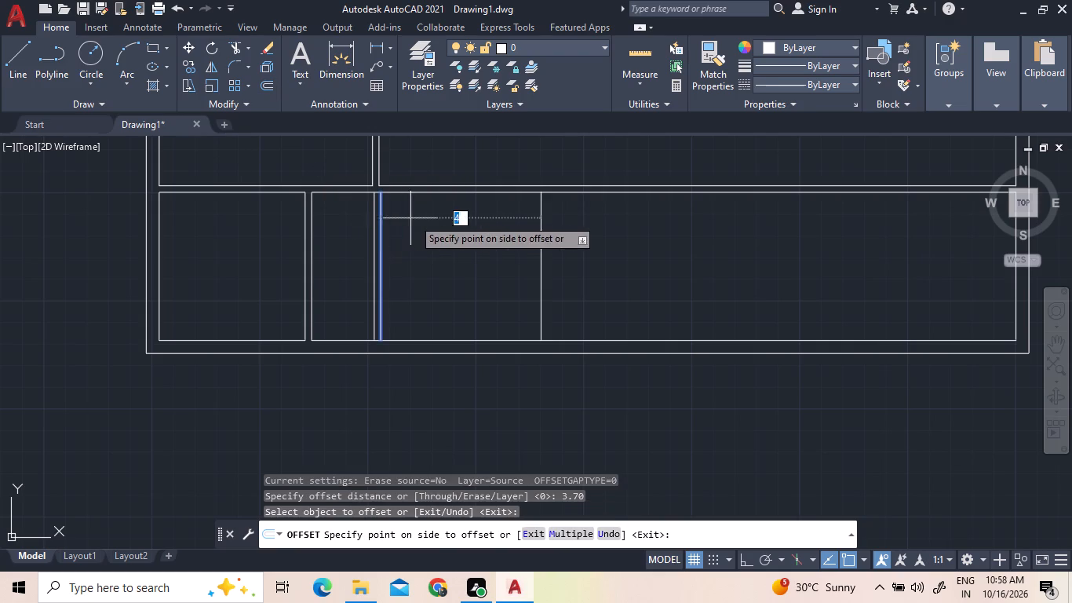
pyautogui.click(423, 219)
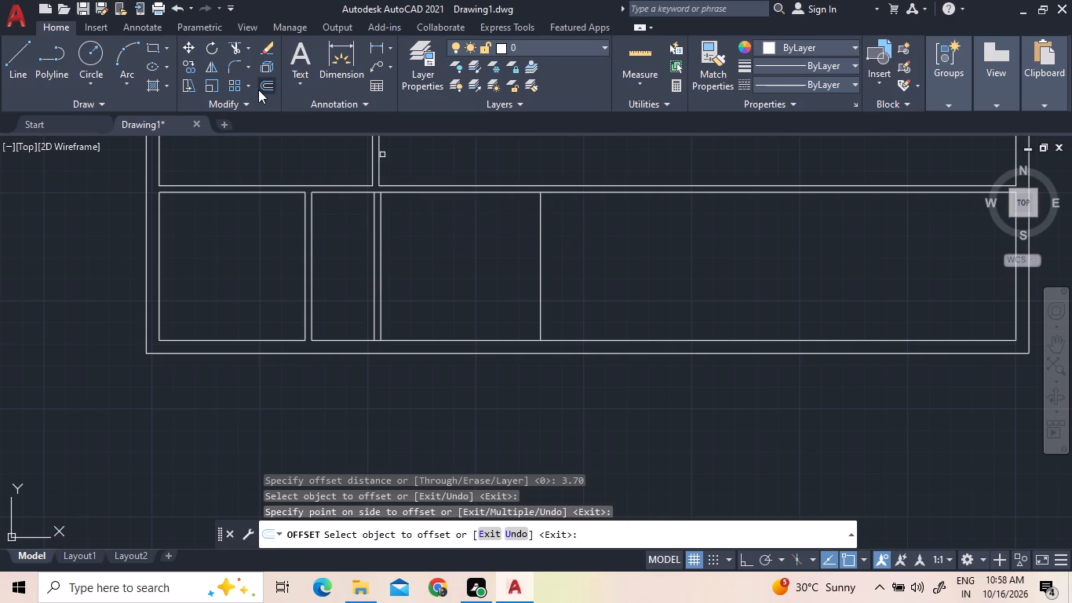
# Offset the bottom strip's newest vertical line 0.3 to the right to form a thicker wall.
pyautogui.click(258, 90)
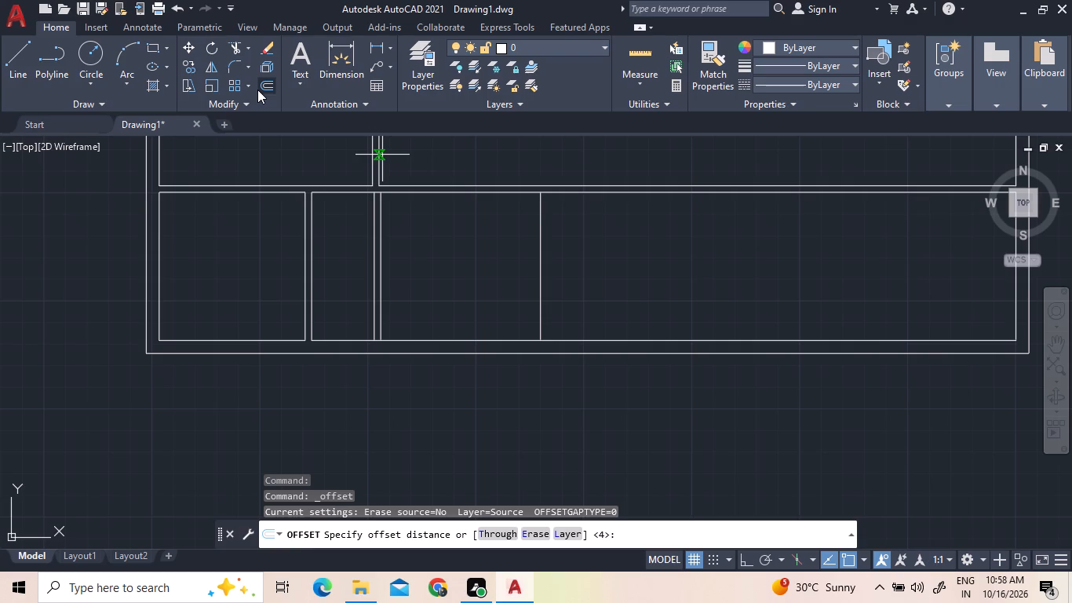
pyautogui.write('0.')
pyautogui.press('3')
pyautogui.press('Return')
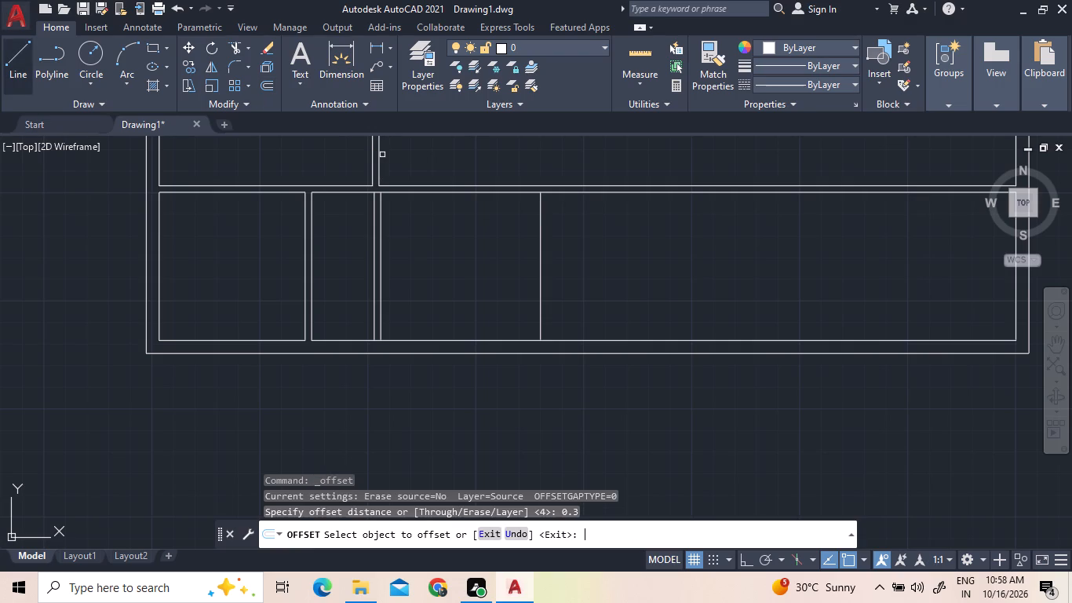
pyautogui.click(541, 283)
pyautogui.click(569, 283)
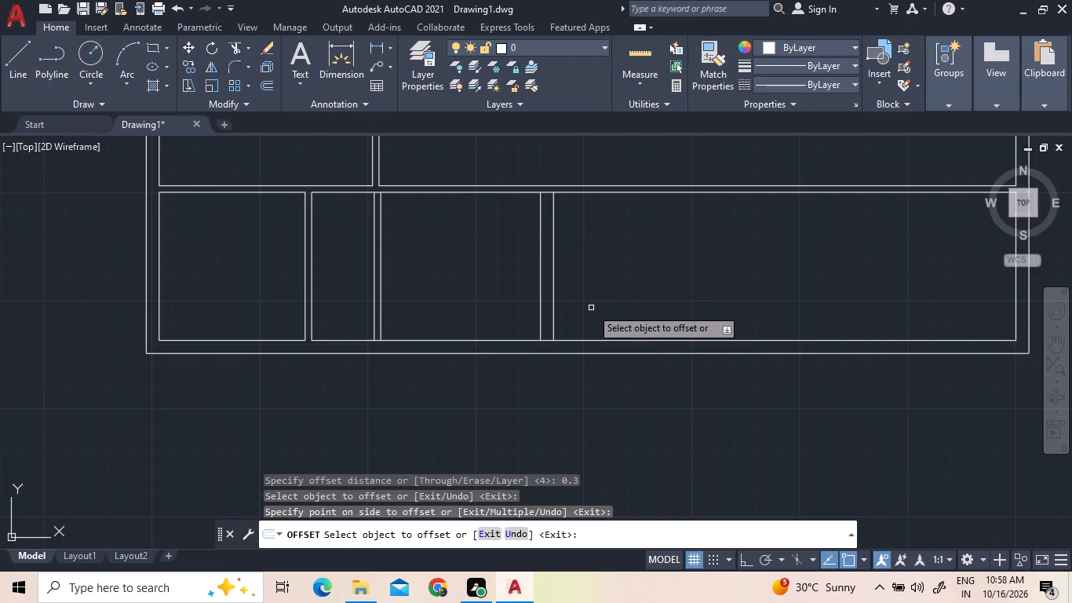
pyautogui.scroll(-1, 591, 308)
pyautogui.scroll(-1, 562, 204)
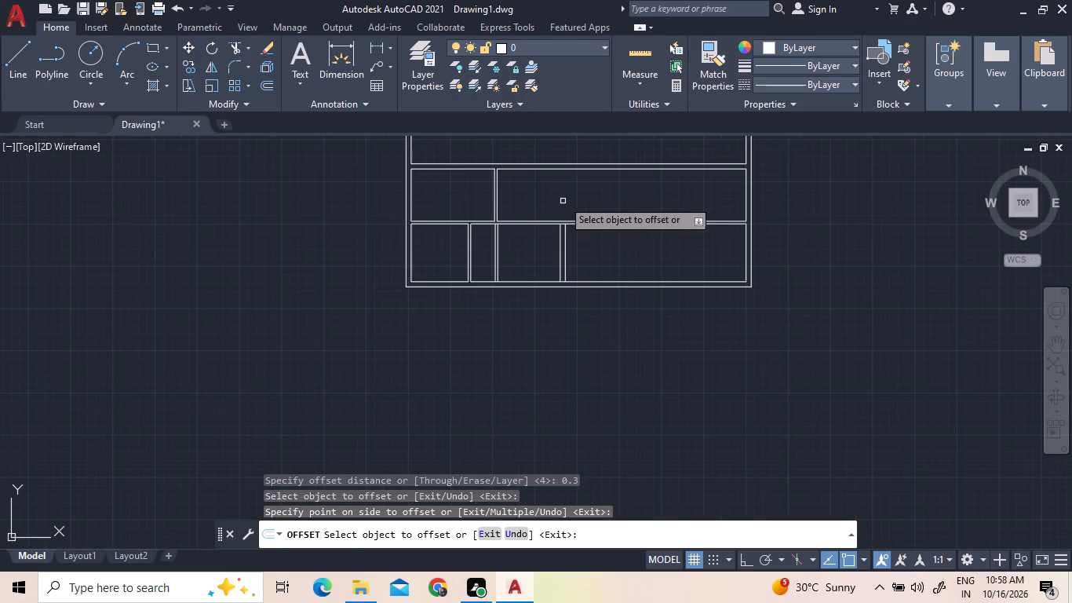
pyautogui.scroll(-2, 564, 185)
pyautogui.scroll(2, 563, 164)
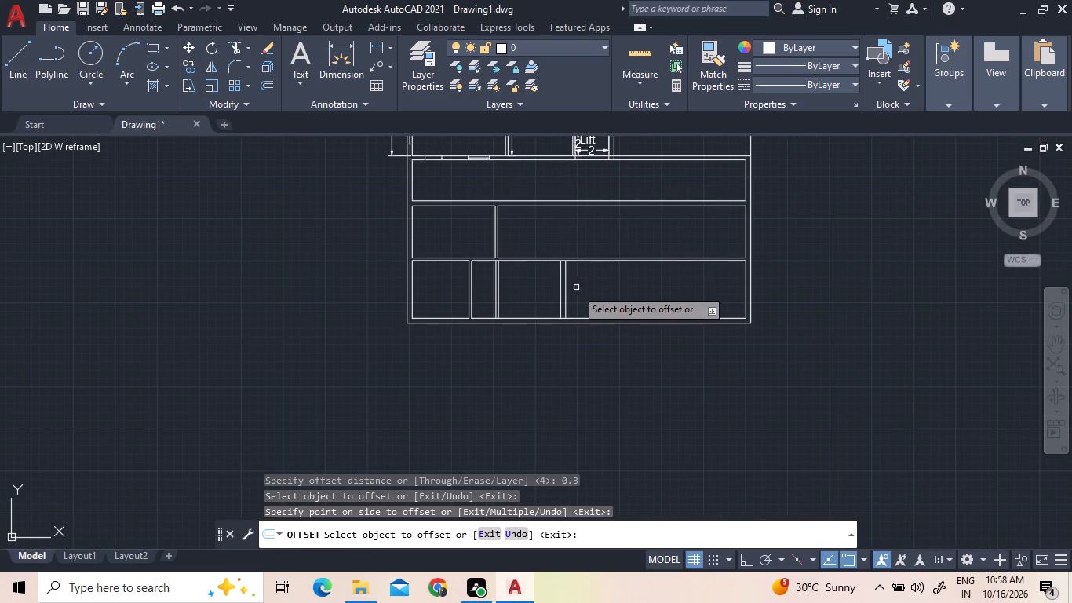
pyautogui.scroll(1, 556, 268)
pyautogui.rightClick(578, 232)
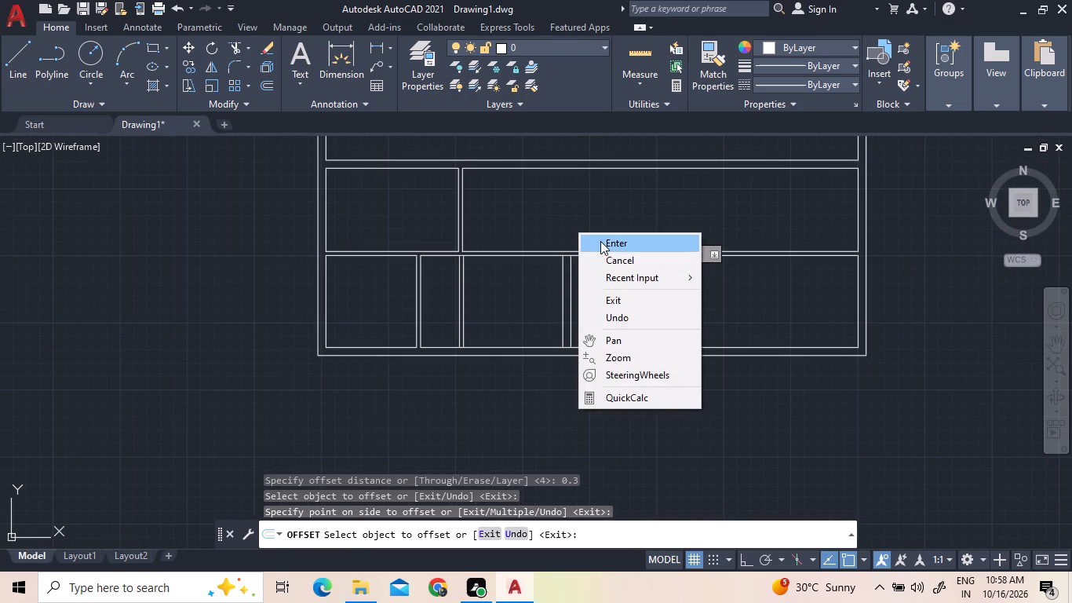
pyautogui.click(600, 241)
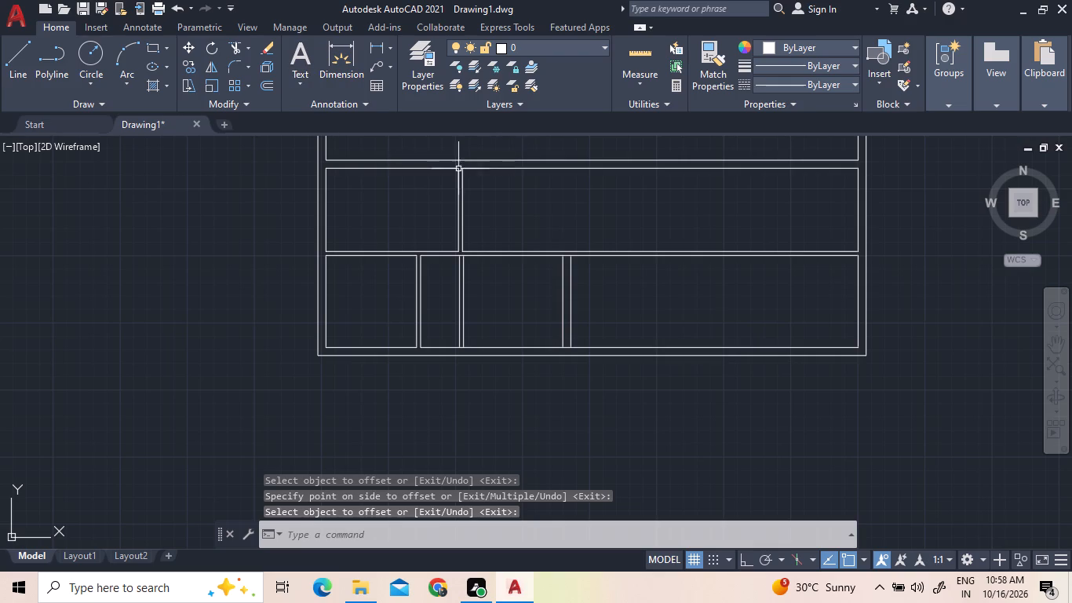
# Extend both lines of the 0.3 thick vertical wall upward through the middle strip to its upper wall line.
pyautogui.rightClick(531, 225)
pyautogui.doubleClick(563, 257)
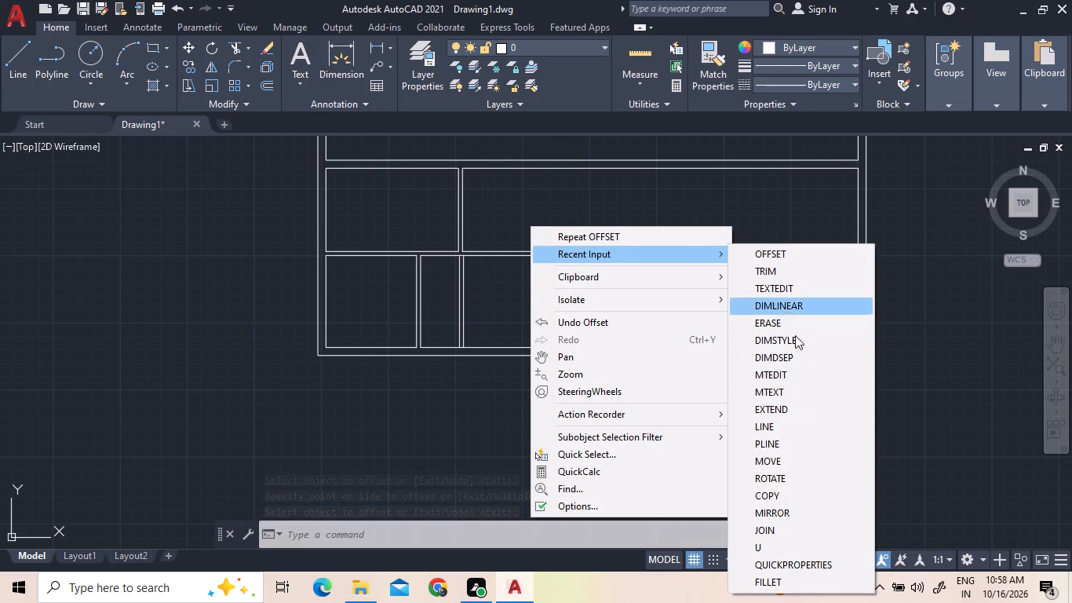
pyautogui.click(789, 404)
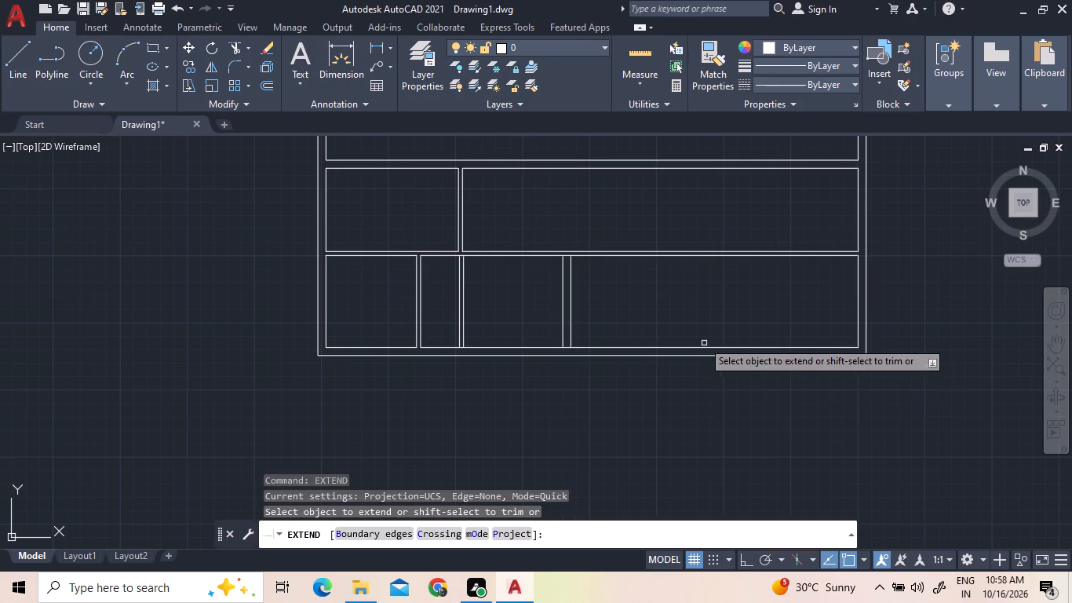
pyautogui.click(666, 309)
pyautogui.click(536, 298)
pyautogui.click(640, 298)
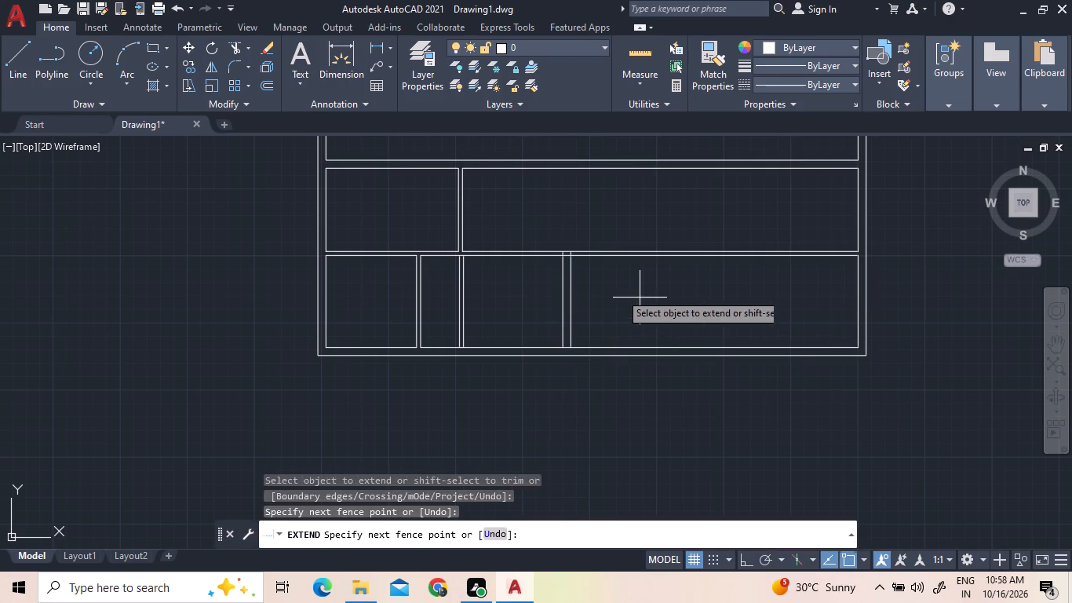
pyautogui.click(546, 295)
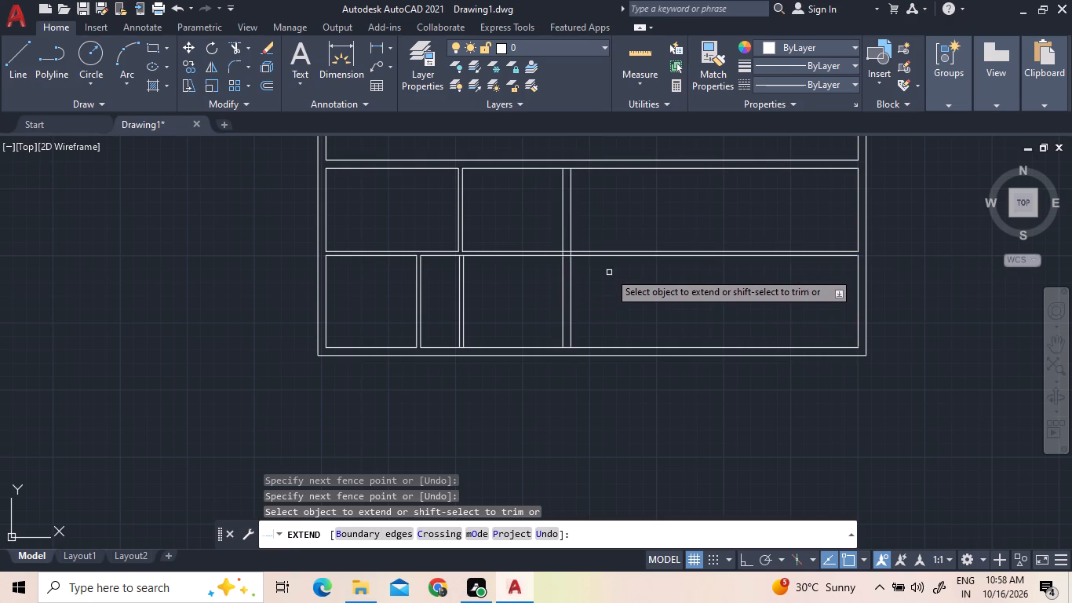
pyautogui.rightClick(593, 217)
pyautogui.click(618, 230)
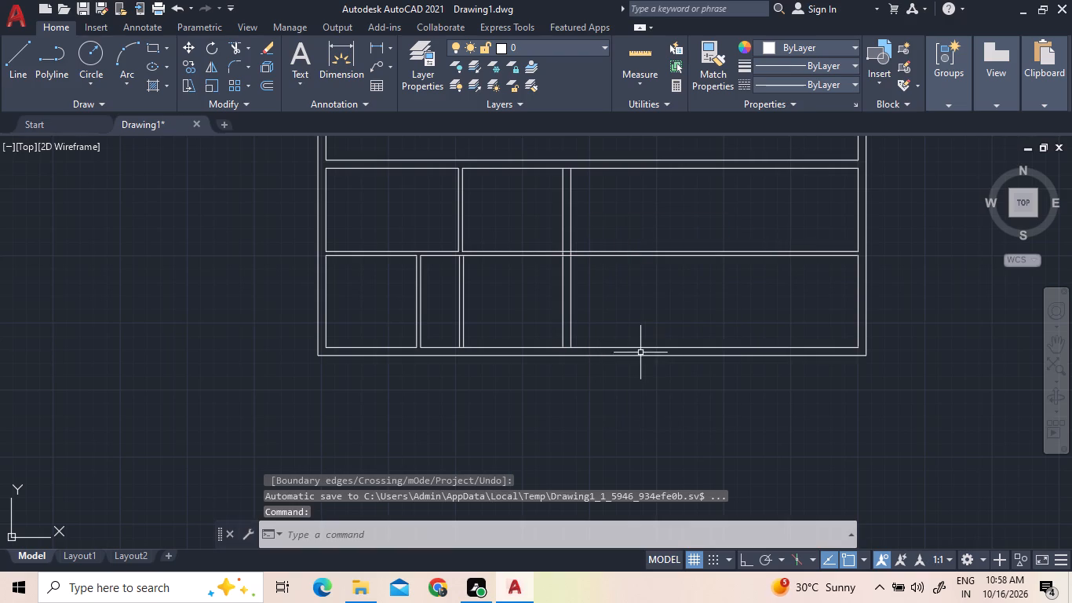
# Move the plan's bottom outer wall line and both inner bottom line segments 1.0 downward.
pyautogui.scroll(-1, 630, 309)
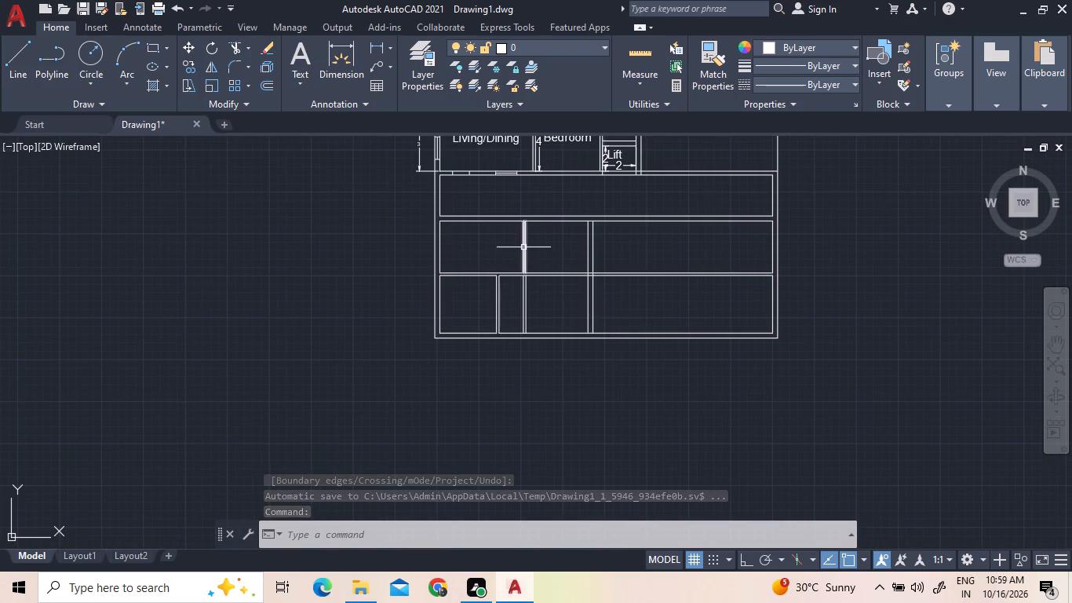
pyautogui.scroll(-1, 523, 247)
pyautogui.moveTo(564, 214); pyautogui.dragTo(475, 233, button='middle')
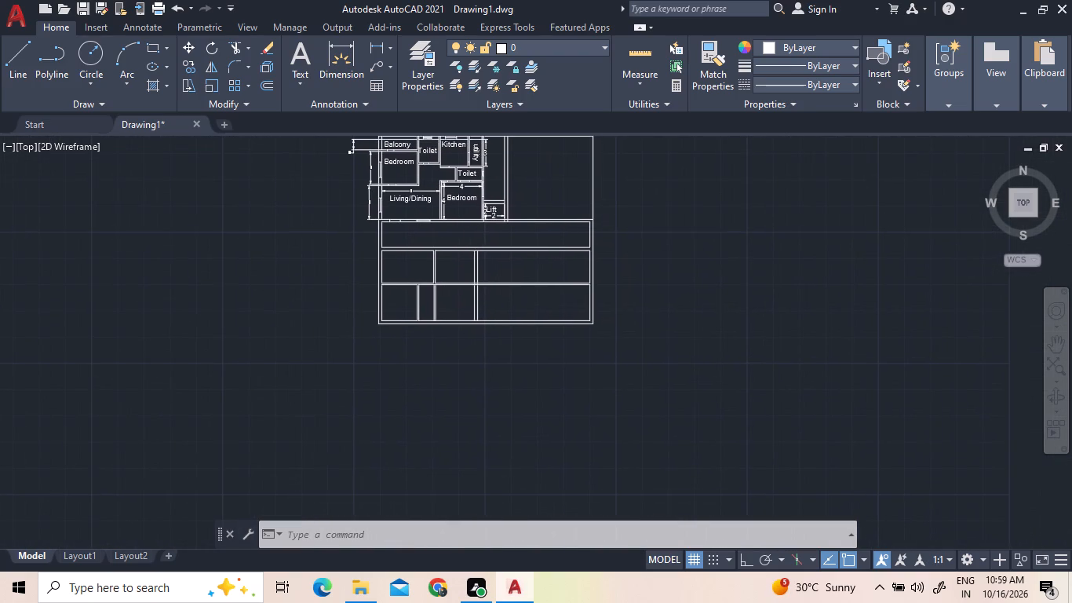
pyautogui.scroll(1, 474, 322)
pyautogui.click(468, 342)
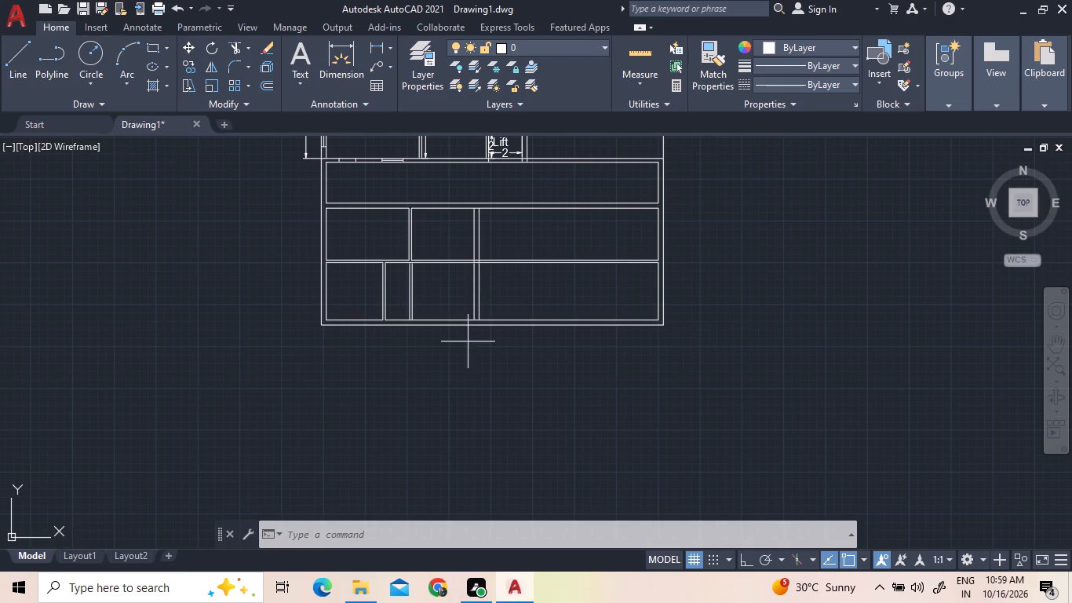
pyautogui.click(454, 302)
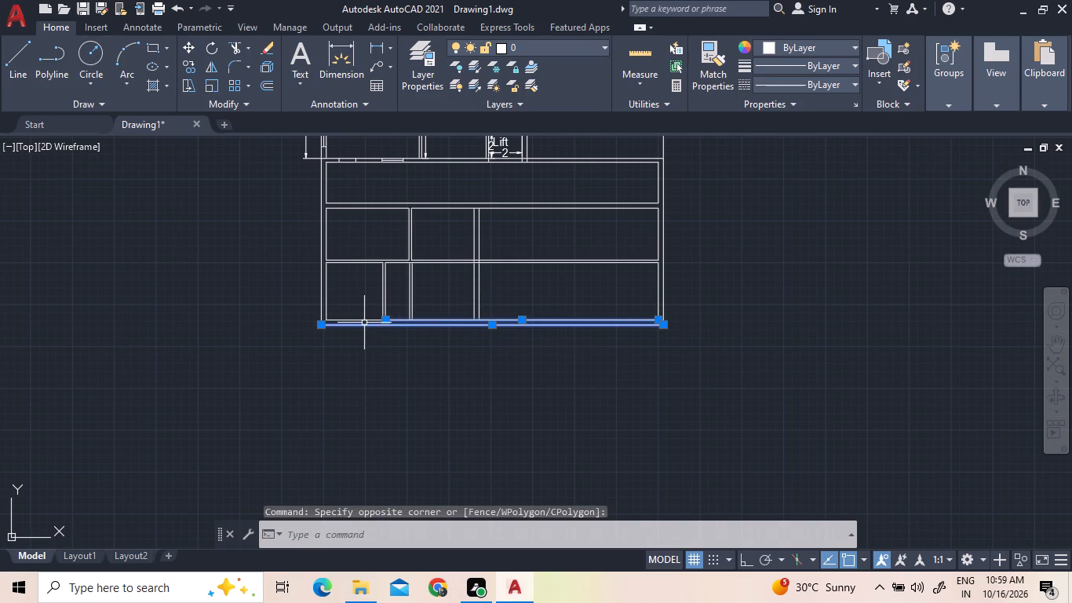
pyautogui.click(362, 320)
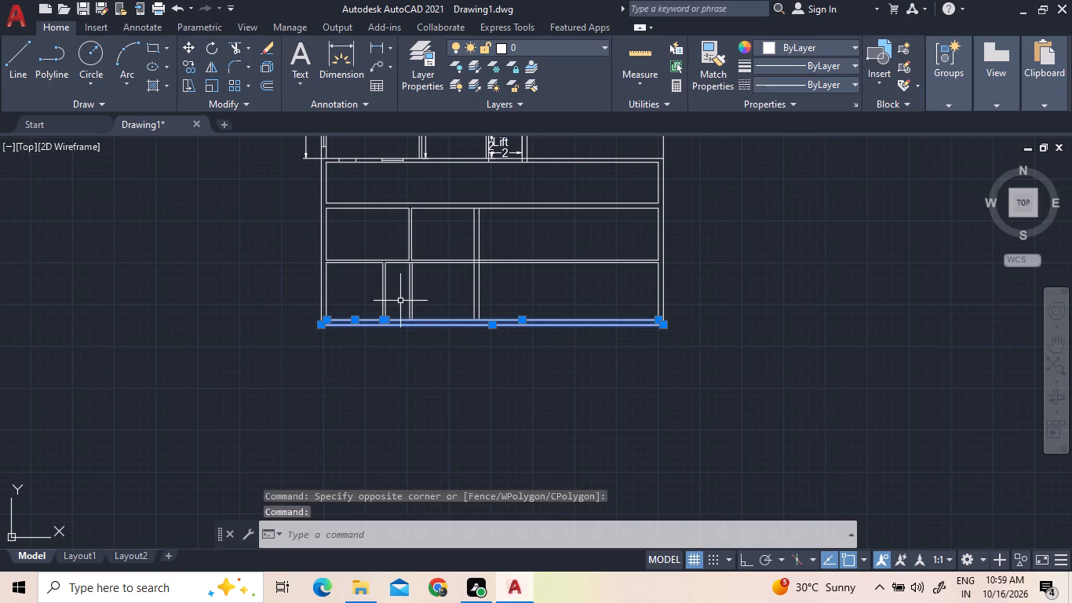
pyautogui.rightClick(408, 301)
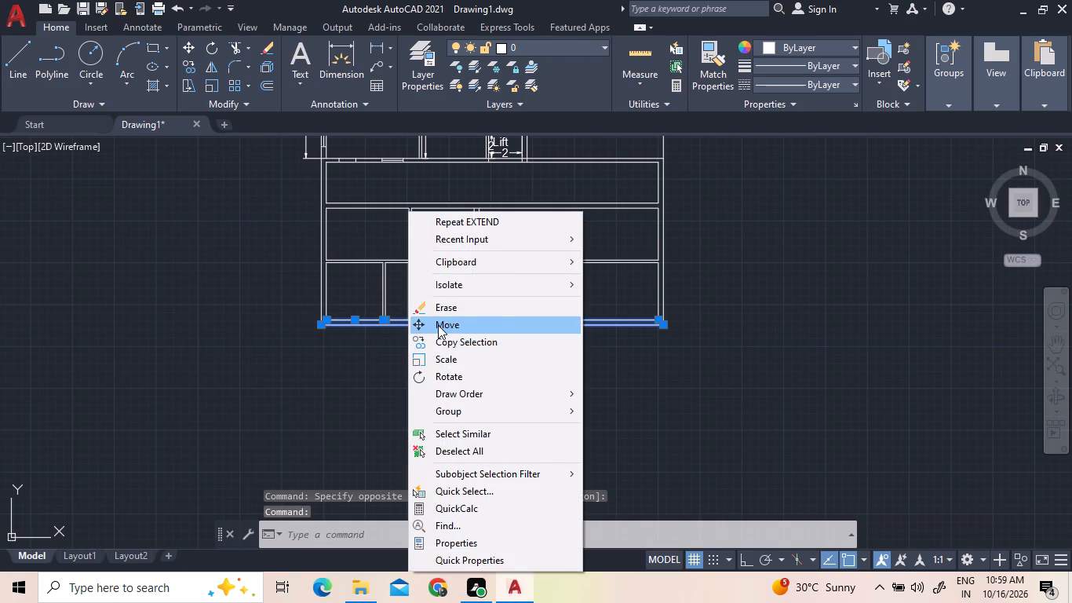
pyautogui.click(438, 325)
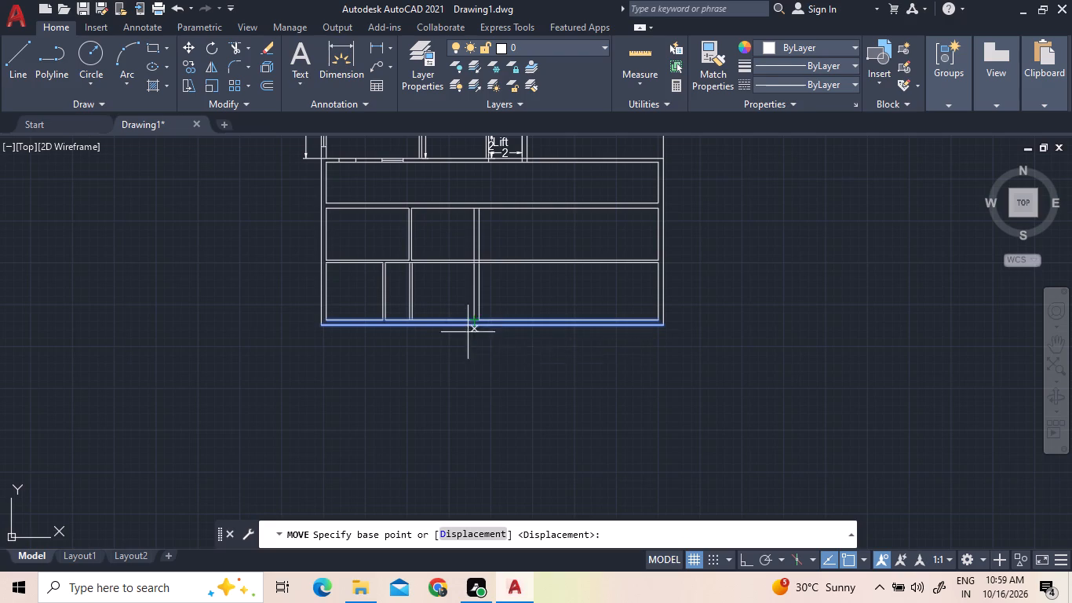
pyautogui.scroll(1, 467, 334)
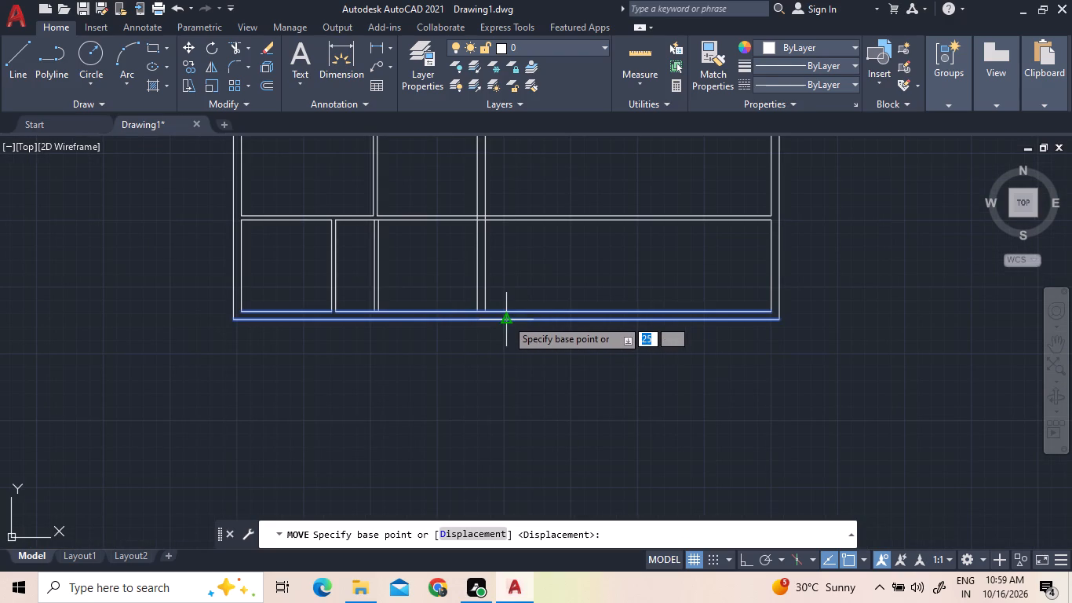
pyautogui.click(505, 319)
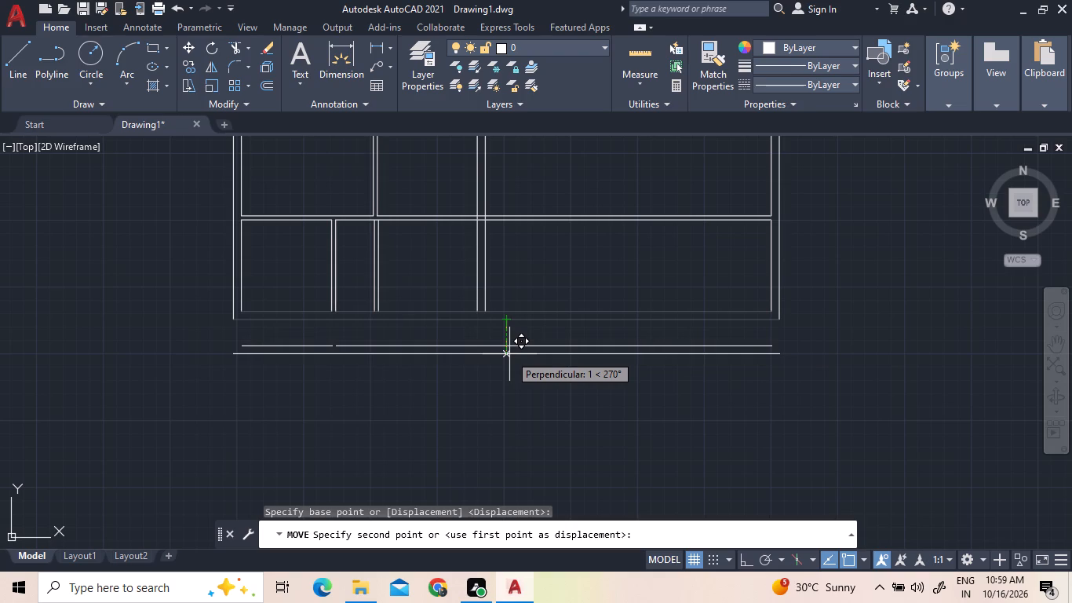
pyautogui.write('1.0')
pyautogui.press('Return')
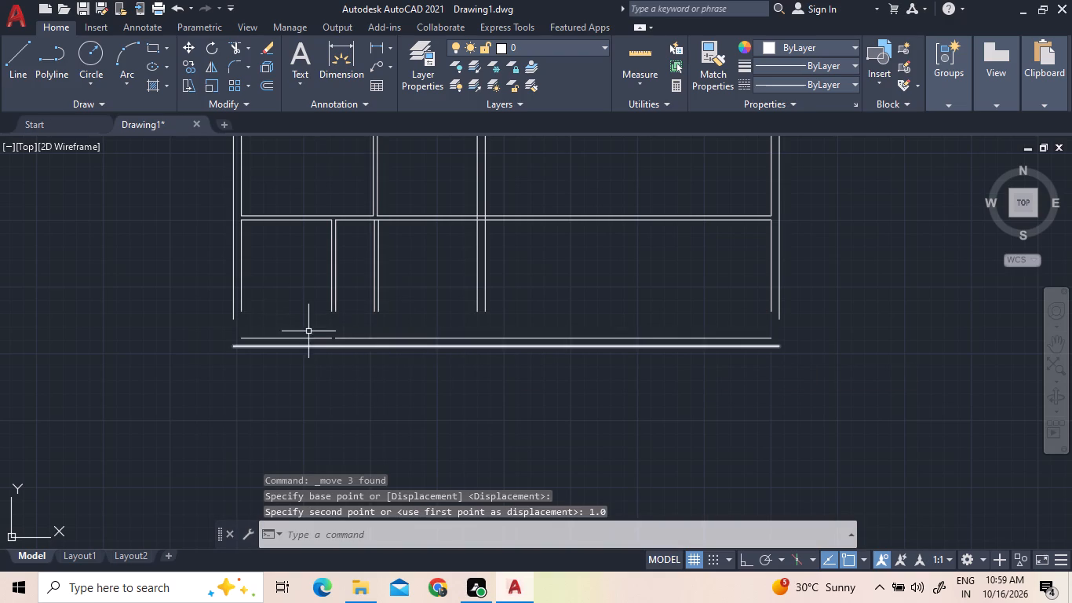
# Extend the outer wall and partition vertical lines of the bottom strip down to the relocated bottom wall lines.
pyautogui.rightClick(280, 191)
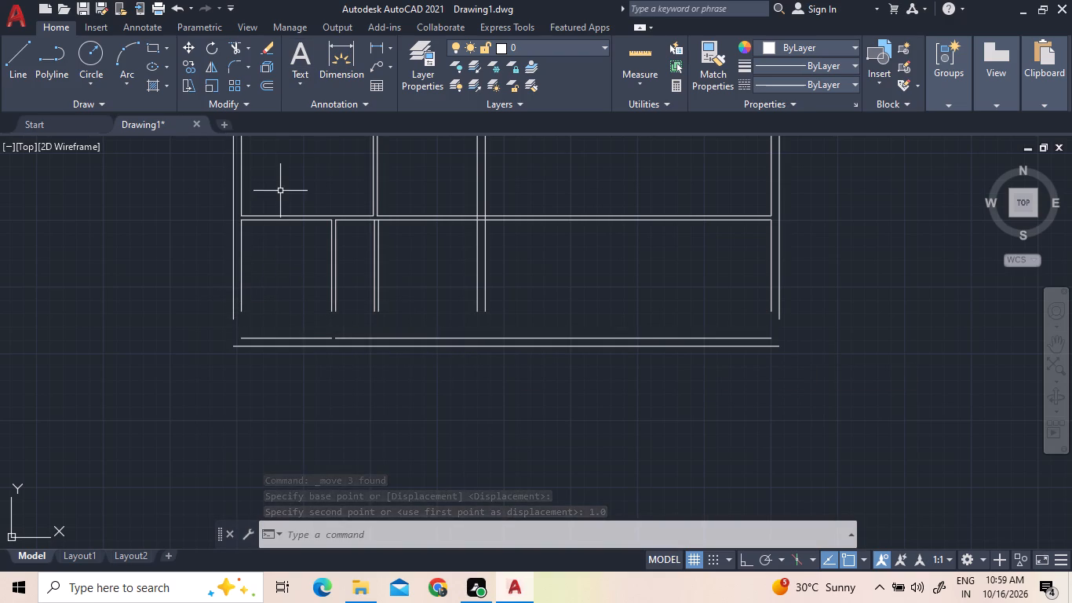
pyautogui.click(324, 214)
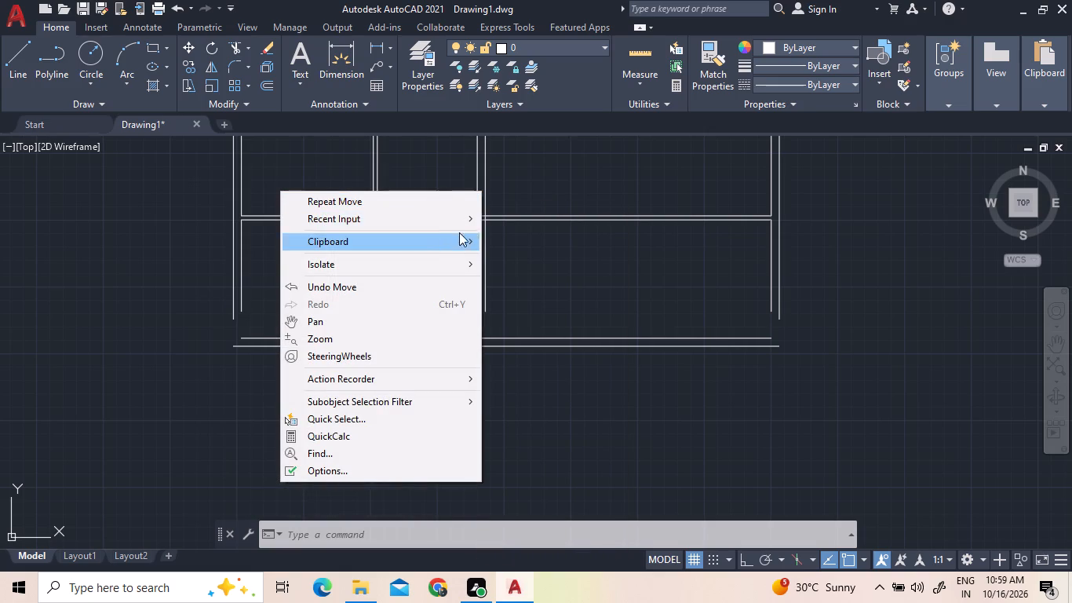
pyautogui.click(404, 222)
pyautogui.click(526, 233)
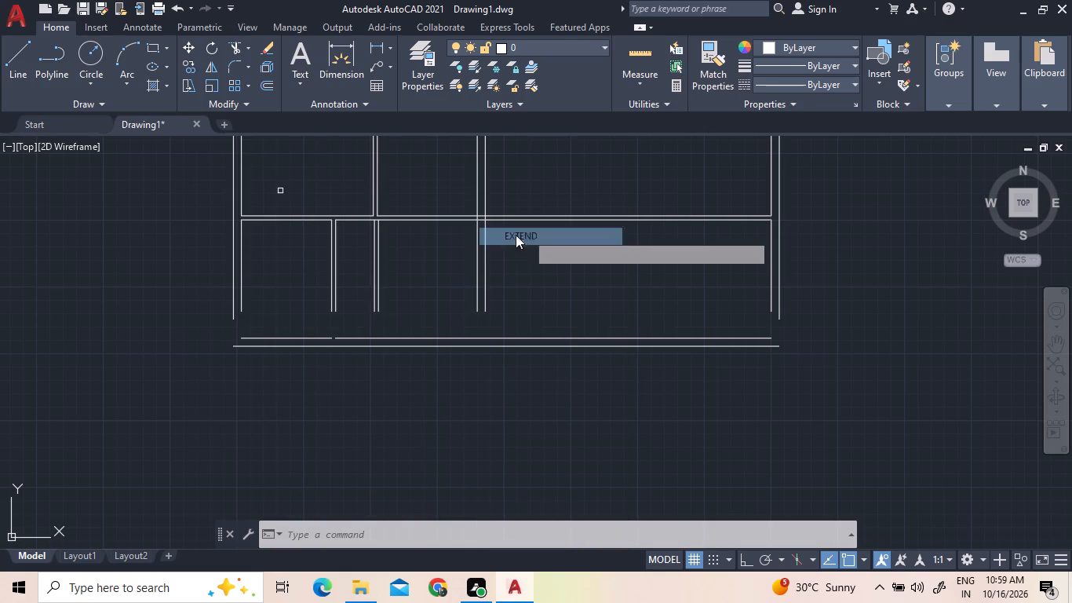
pyautogui.click(297, 272)
pyautogui.click(195, 271)
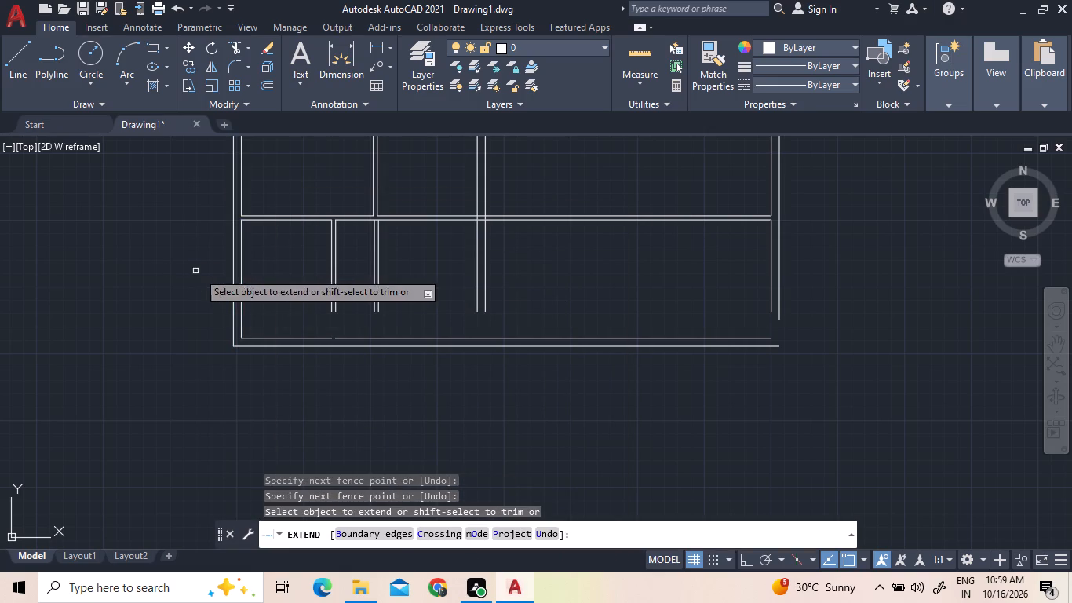
pyautogui.click(443, 273)
pyautogui.click(310, 272)
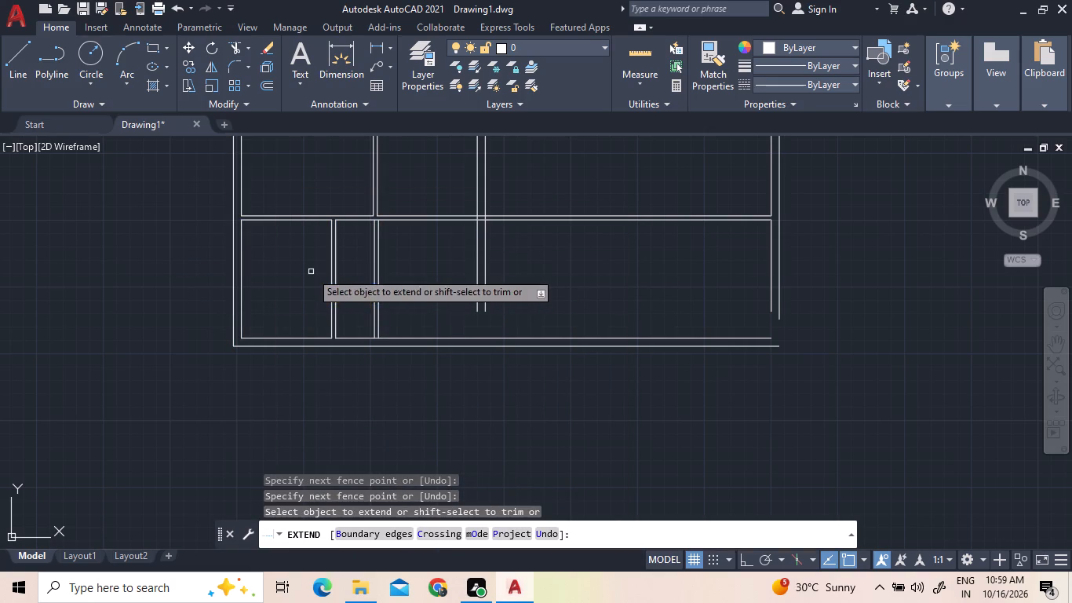
pyautogui.click(578, 265)
pyautogui.click(417, 269)
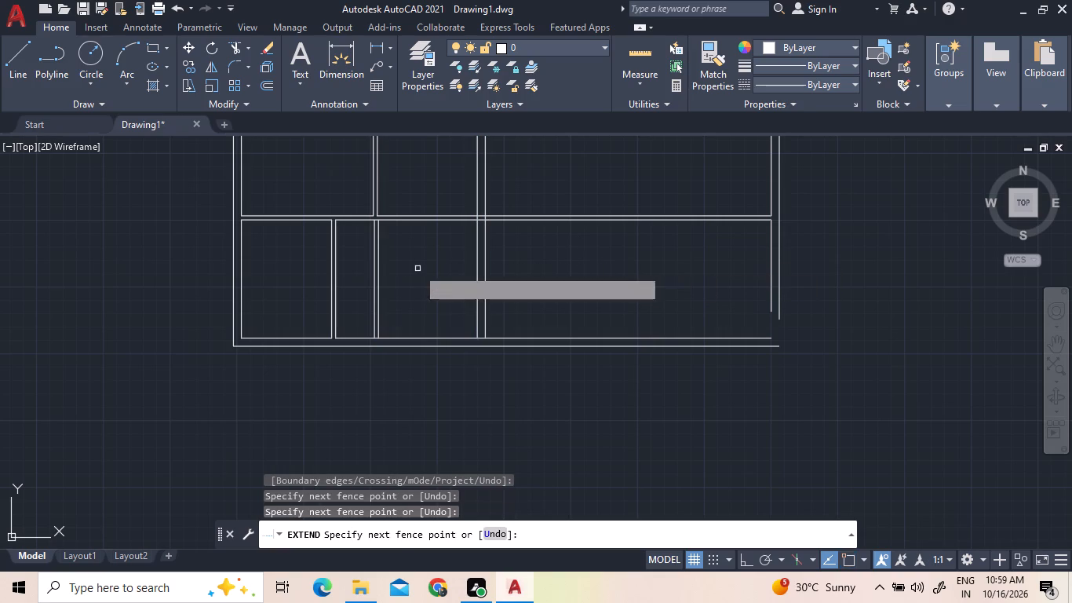
pyautogui.click(848, 277)
pyautogui.click(699, 281)
pyautogui.rightClick(736, 297)
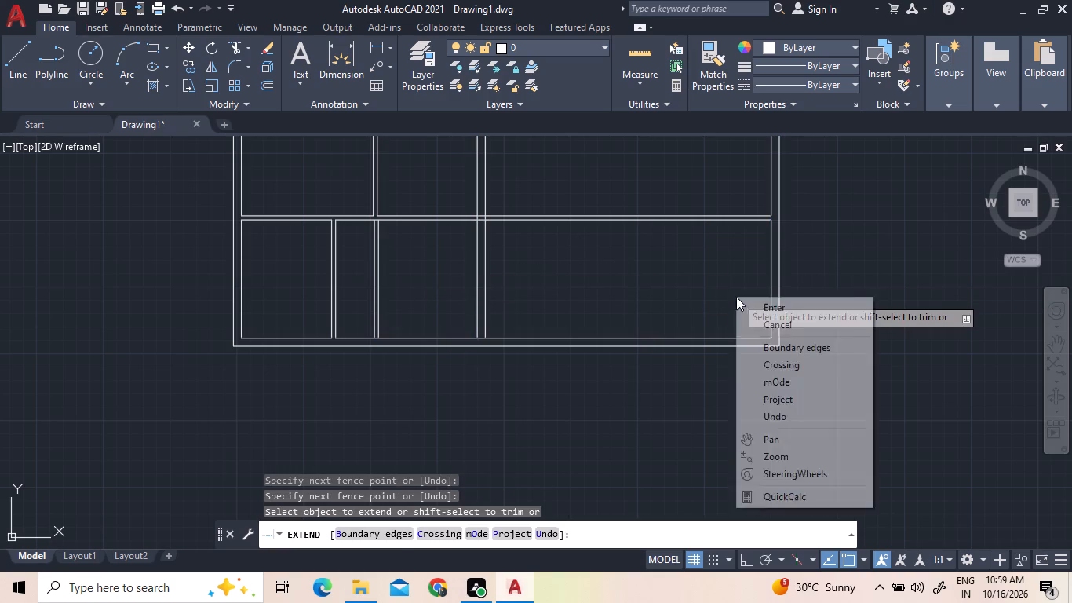
pyautogui.click(745, 305)
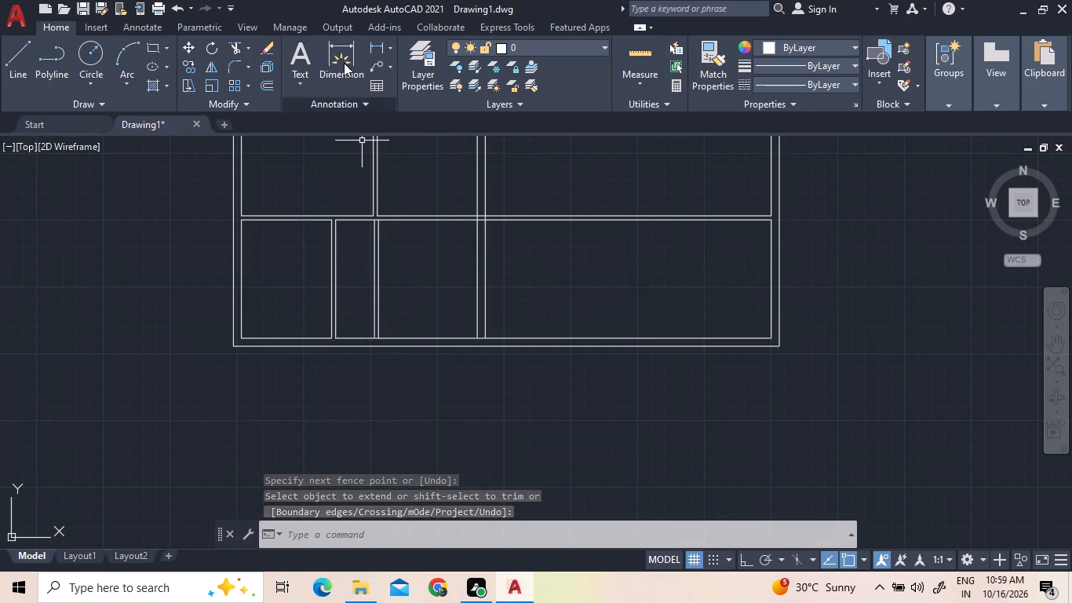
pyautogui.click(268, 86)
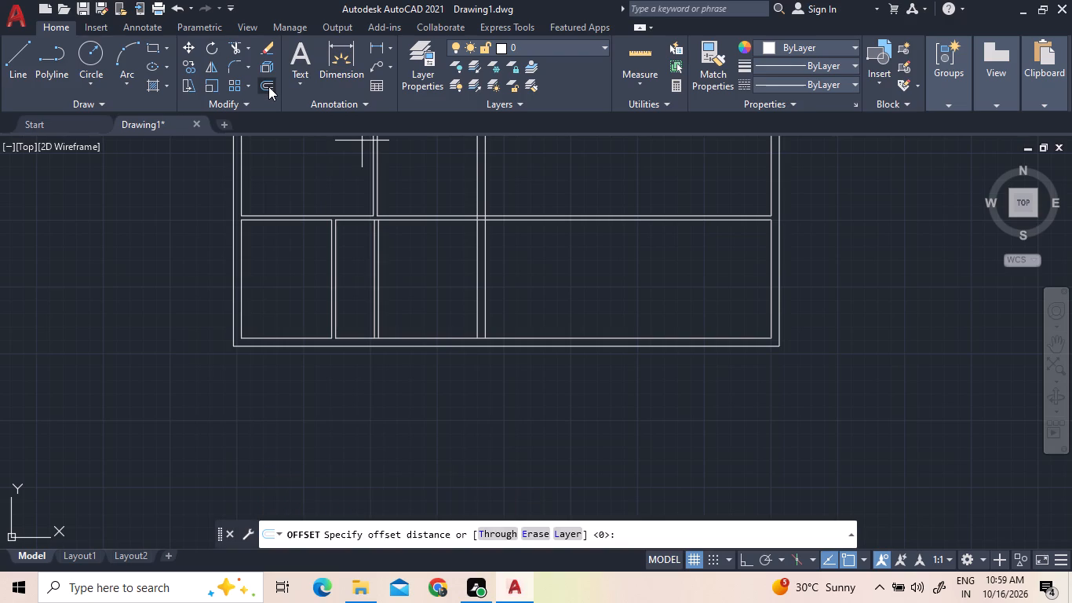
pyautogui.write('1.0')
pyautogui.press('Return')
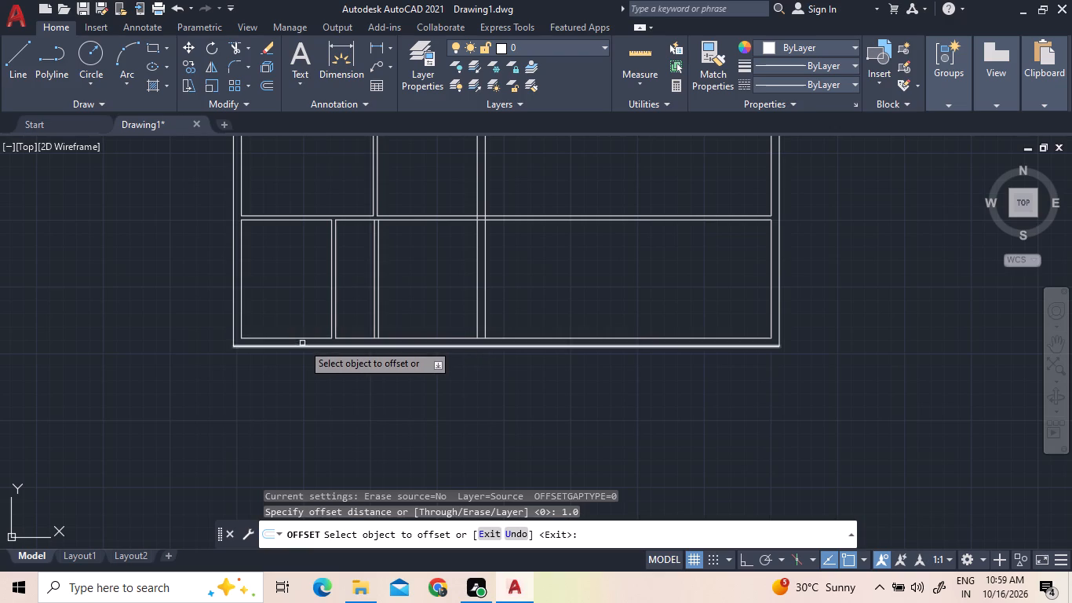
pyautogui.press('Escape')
# Move the inner bottom line of the bottom strip's leftmost room 0.15 downward.
pyautogui.click(301, 339)
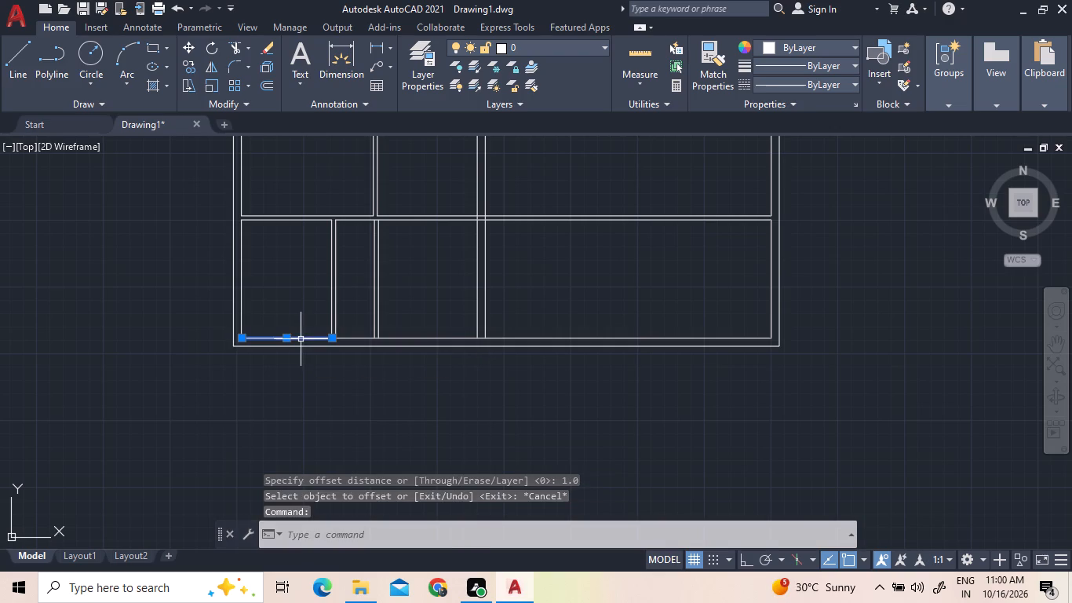
pyautogui.rightClick(301, 338)
pyautogui.click(354, 307)
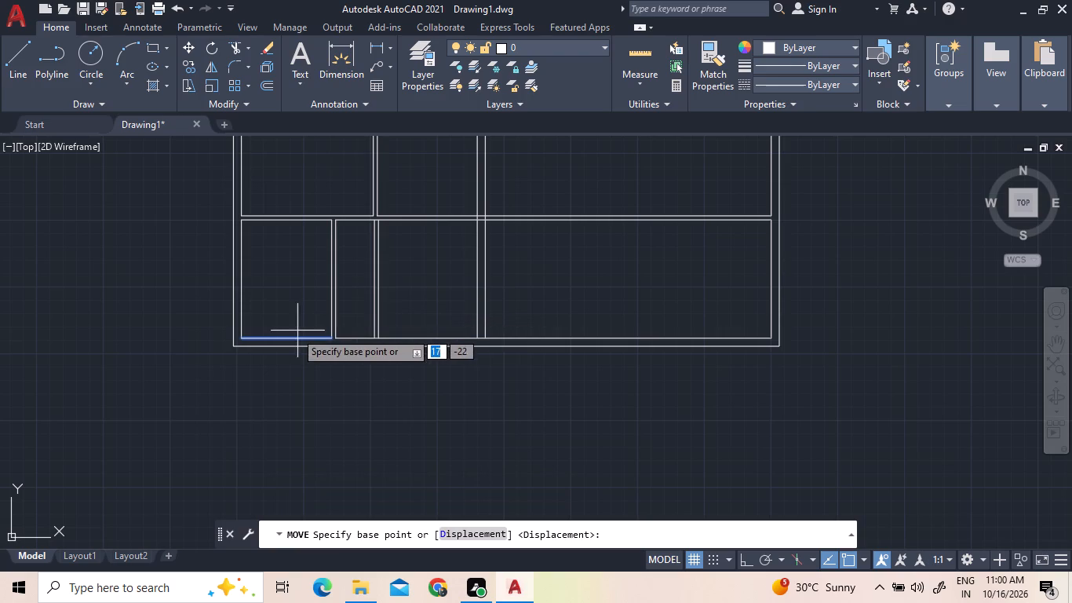
pyautogui.click(290, 339)
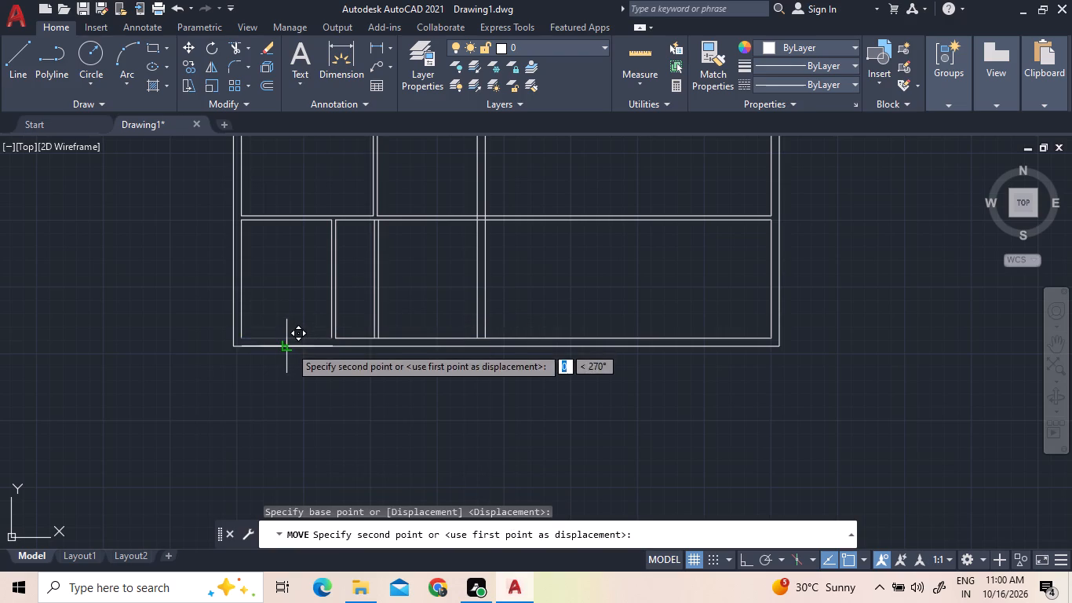
pyautogui.scroll(3, 290, 342)
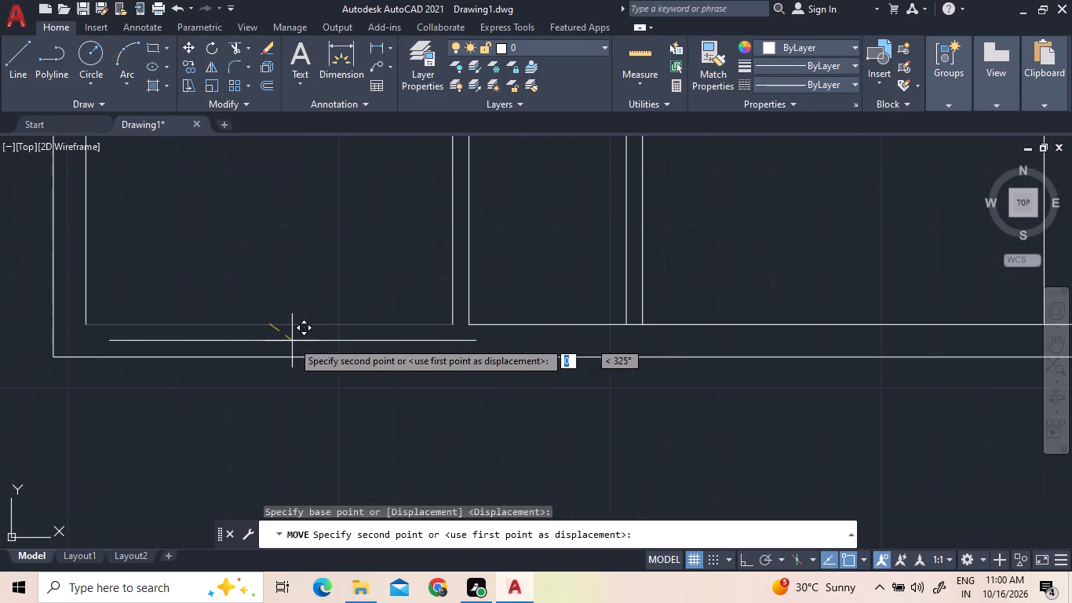
pyautogui.write('0.15')
pyautogui.press('Return')
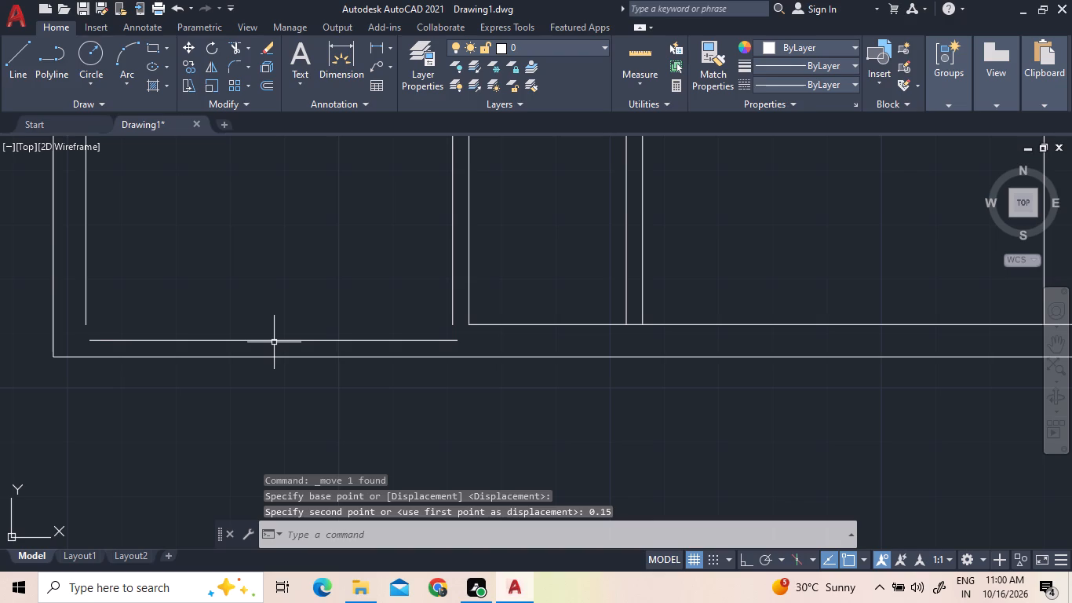
# Extend the leftmost room's lowered bottom line to the outer left wall line, and its two side lines down to that bottom line.
pyautogui.write('ex')
pyautogui.press('space')
pyautogui.press('space')
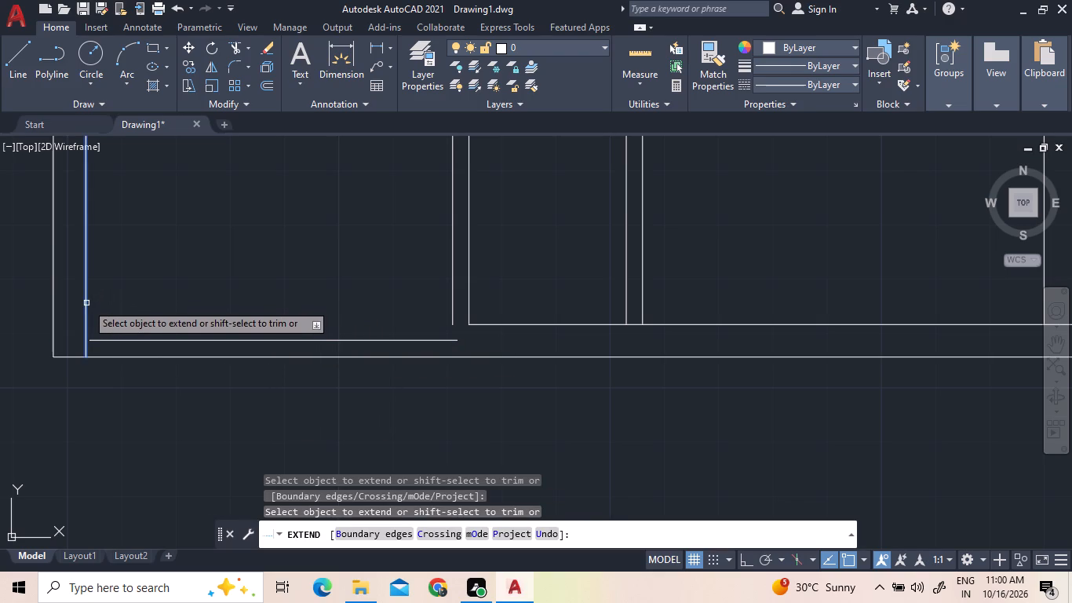
pyautogui.click(93, 338)
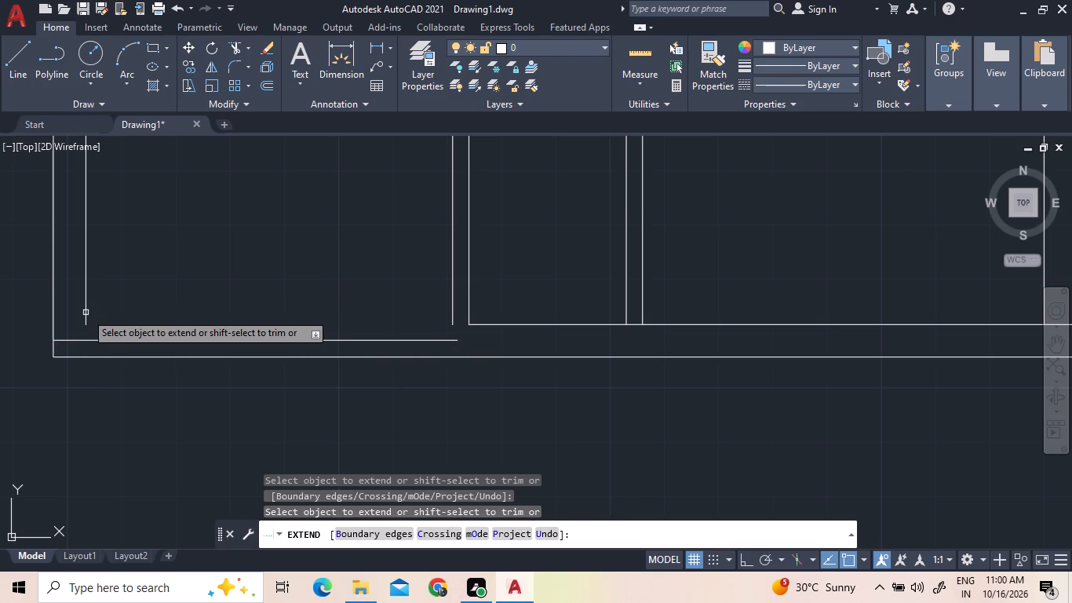
pyautogui.click(85, 312)
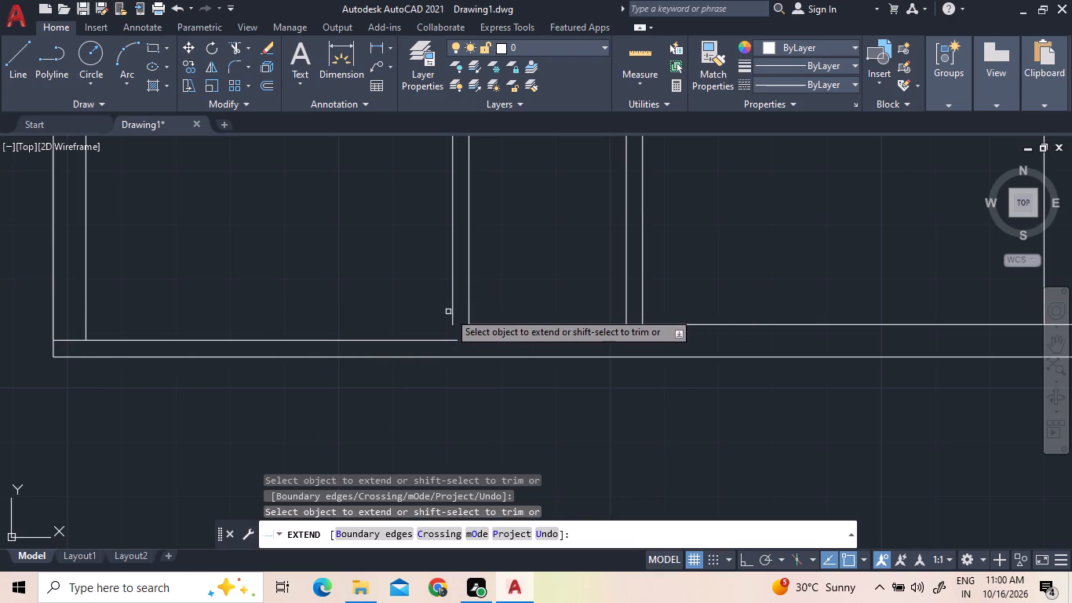
pyautogui.click(454, 313)
pyautogui.press('Escape')
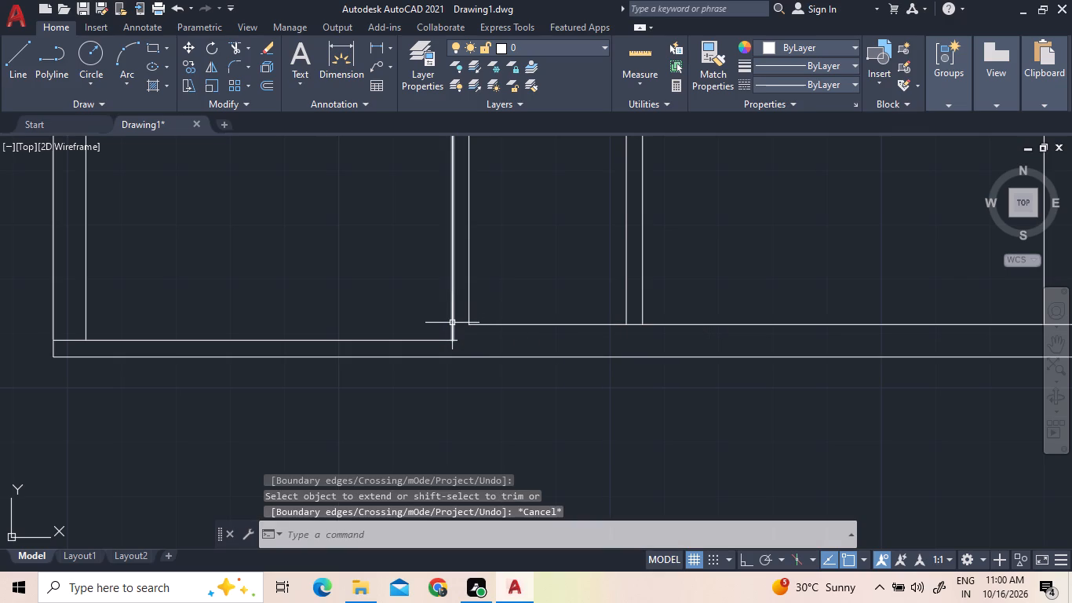
# Trim the overhanging ends of the leftmost room's bottom line at its left and right side lines.
pyautogui.write('tr')
pyautogui.press('space')
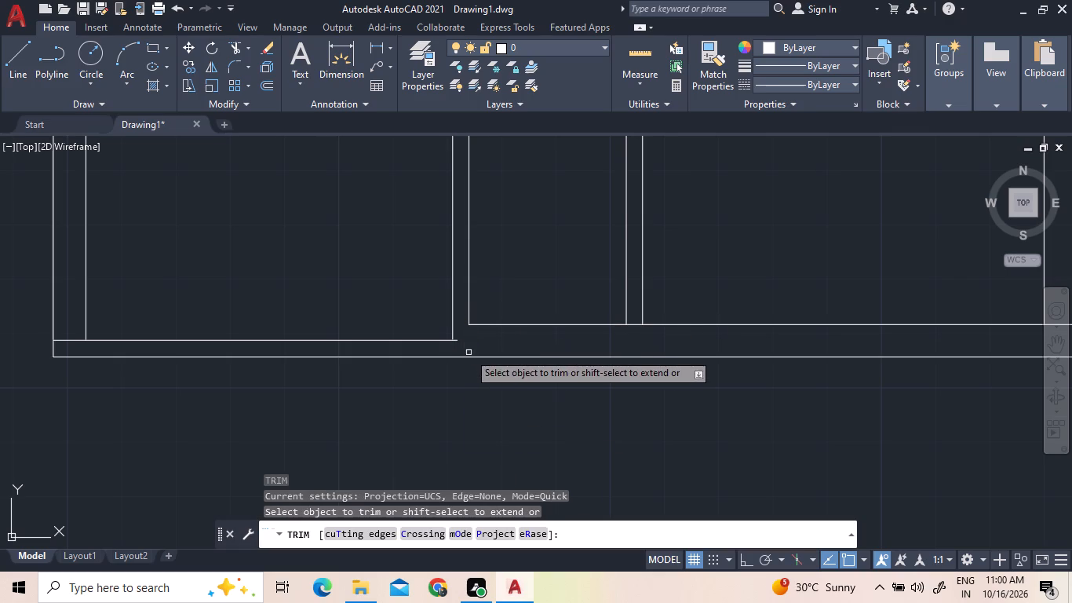
pyautogui.click(456, 338)
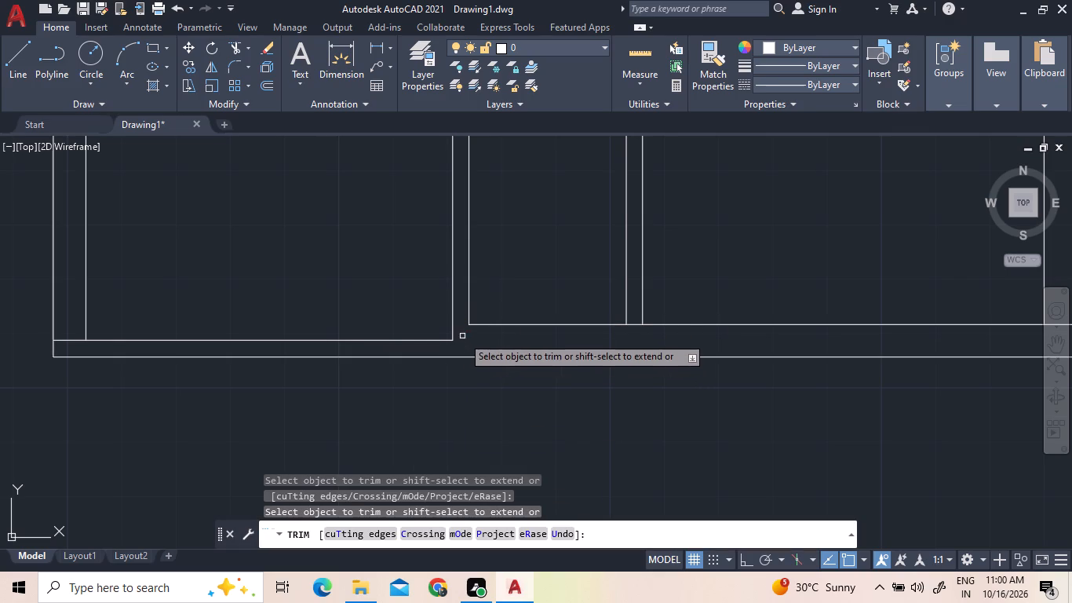
pyautogui.click(81, 342)
# Trim the line segments crossing the second and third partition junctions along the horizontal wall above the bottom strip.
pyautogui.scroll(-3, 261, 414)
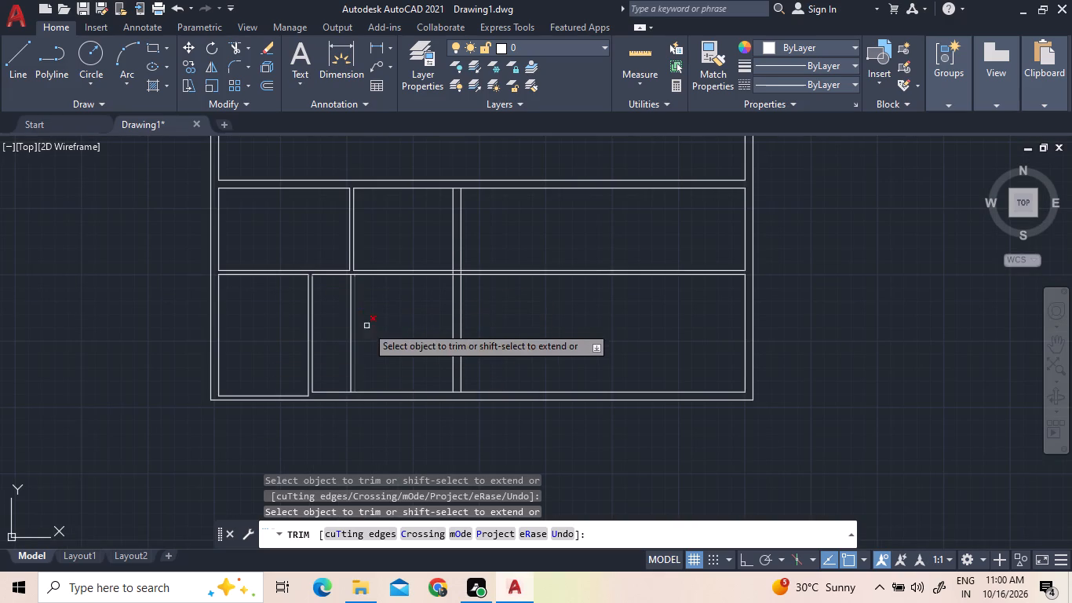
pyautogui.scroll(2, 352, 278)
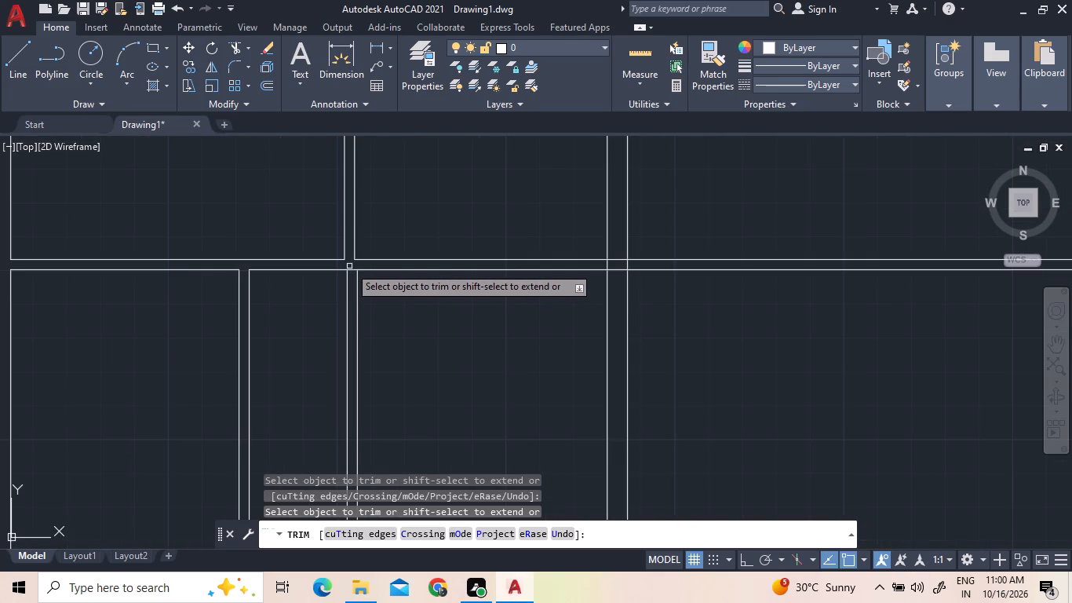
pyautogui.click(355, 270)
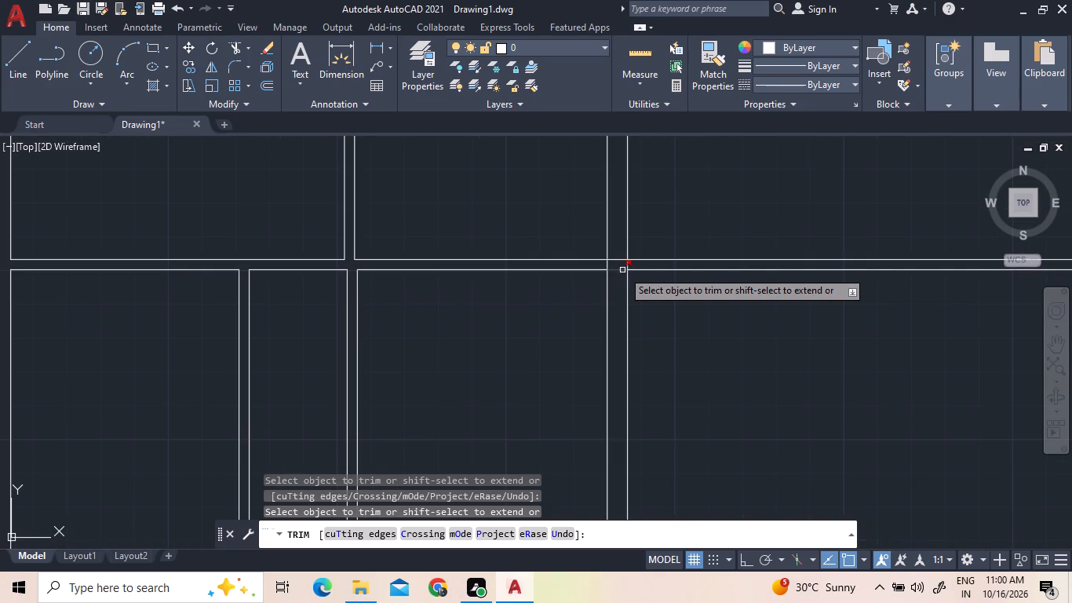
pyautogui.doubleClick(622, 270)
pyautogui.click(638, 261)
pyautogui.write('u')
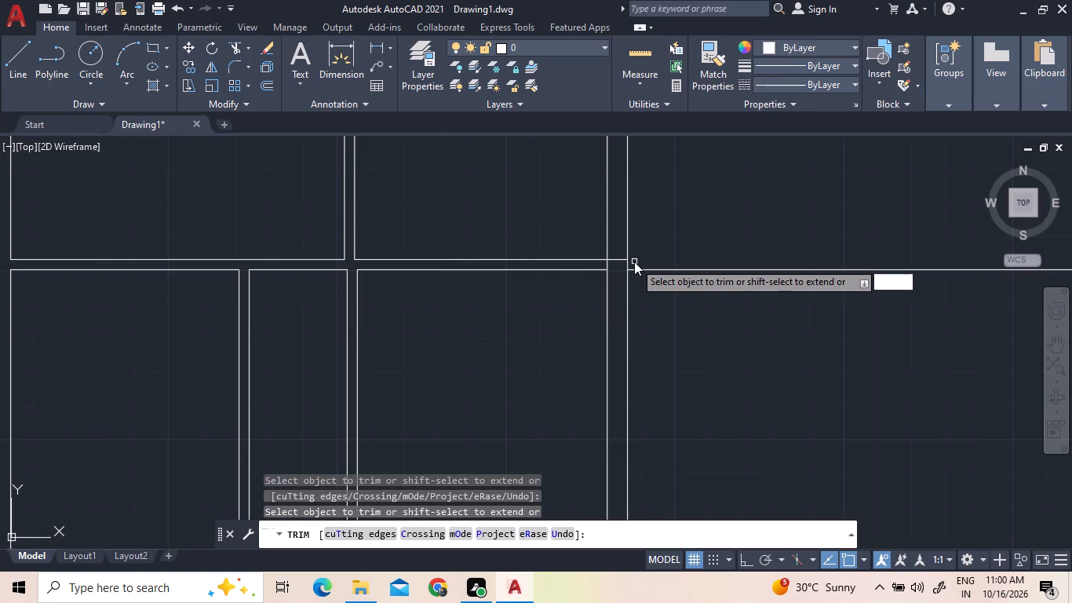
pyautogui.press('space')
pyautogui.click(618, 260)
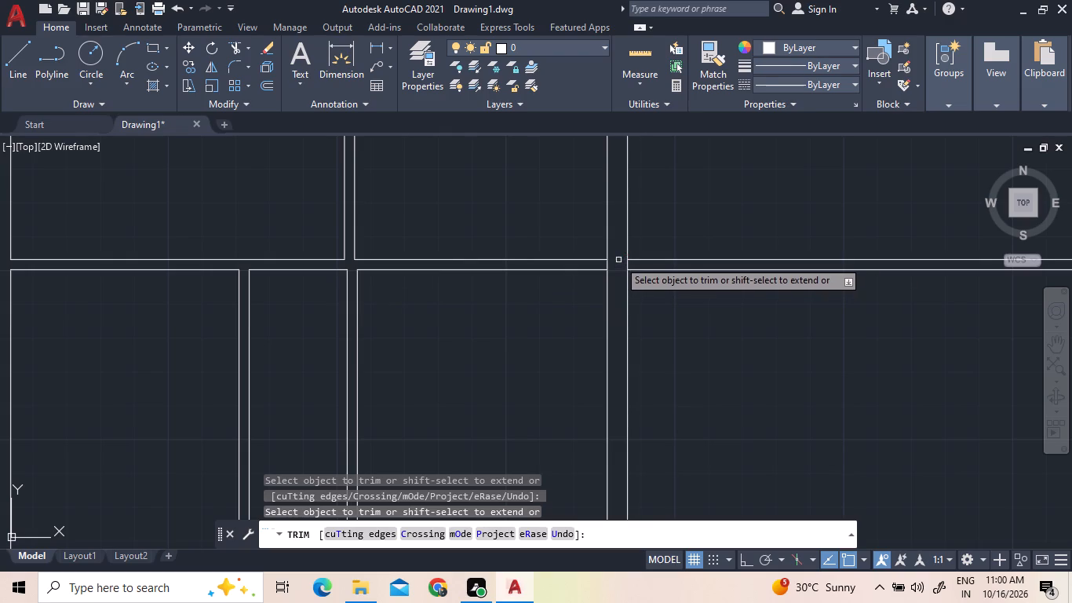
pyautogui.click(629, 265)
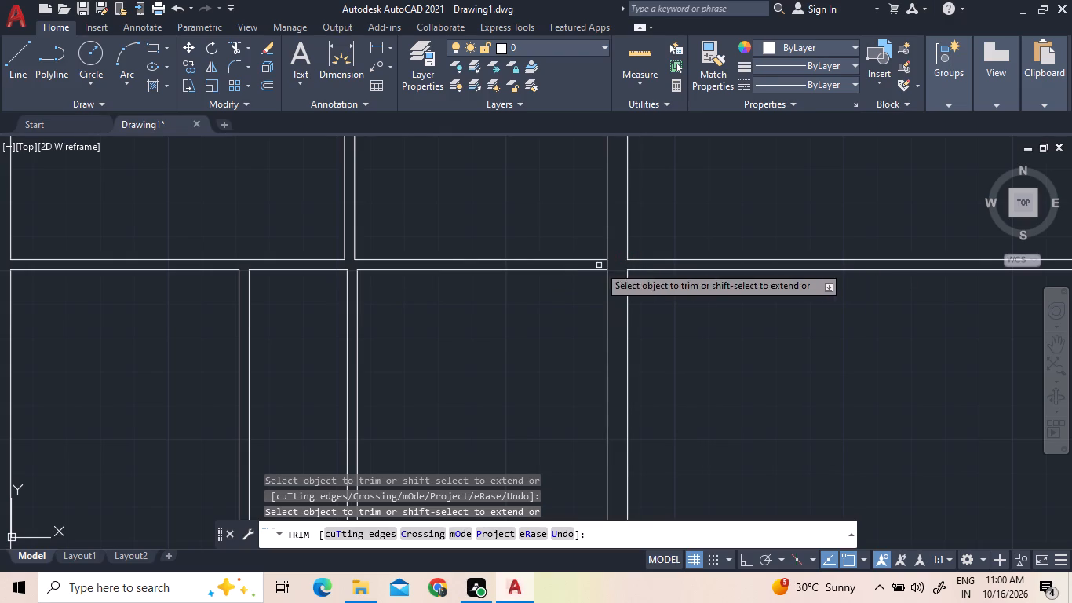
pyautogui.click(608, 265)
# Trim the bottom strip's inner bottom line where it crosses the second and third partition walls.
pyautogui.scroll(-2, 337, 249)
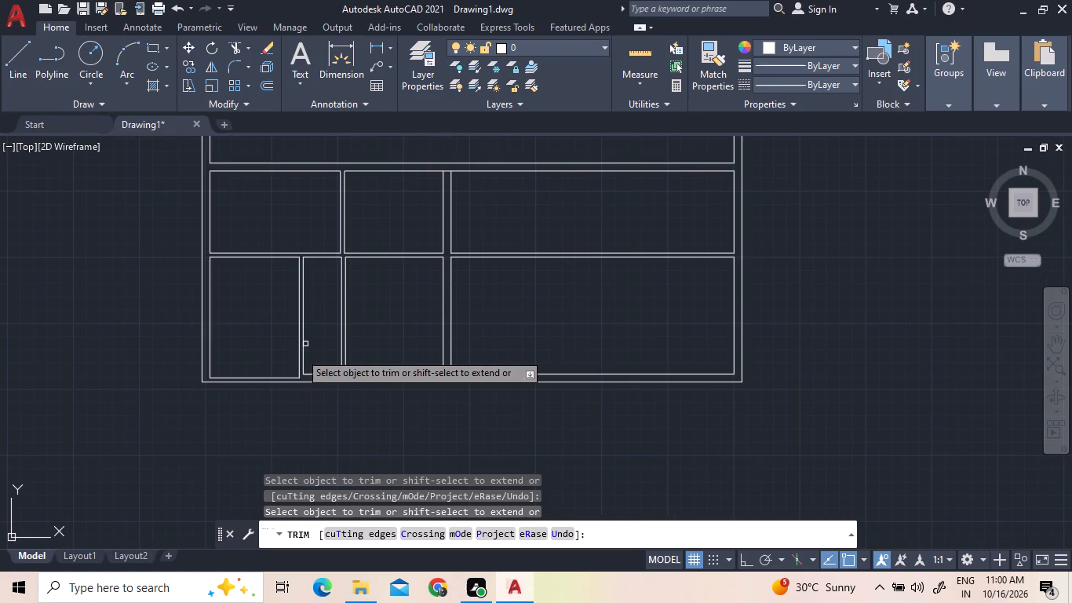
pyautogui.scroll(3, 346, 378)
pyautogui.click(336, 368)
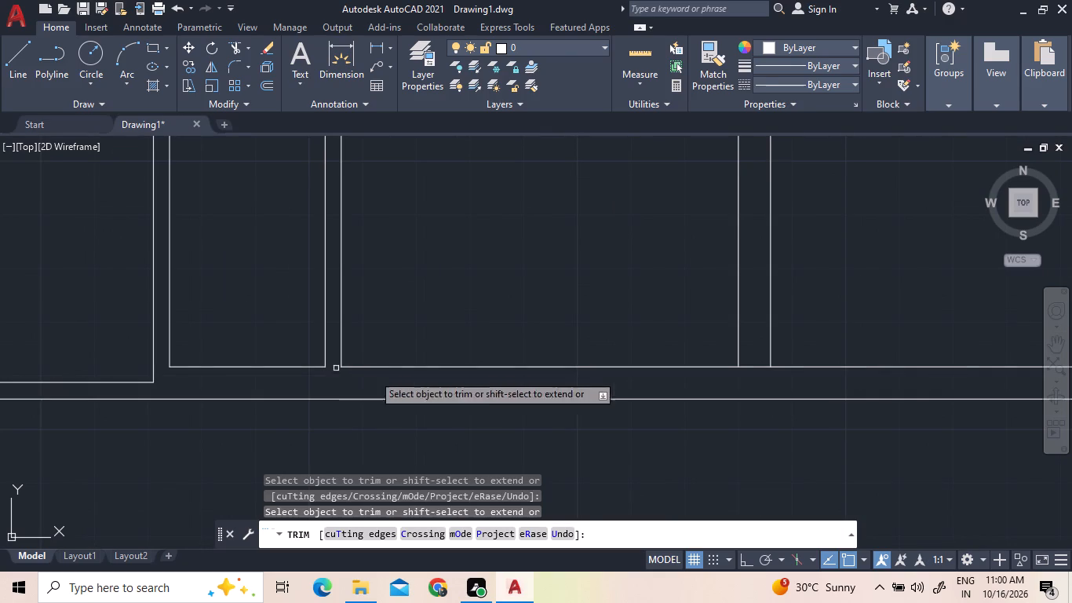
pyautogui.click(754, 367)
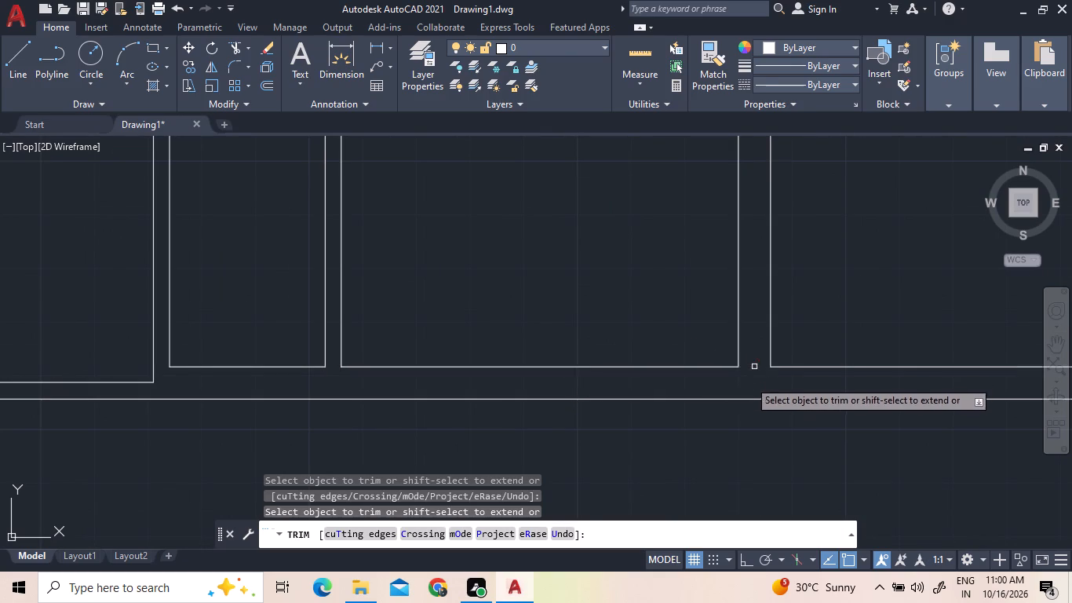
pyautogui.scroll(-4, 748, 395)
pyautogui.scroll(2, 940, 390)
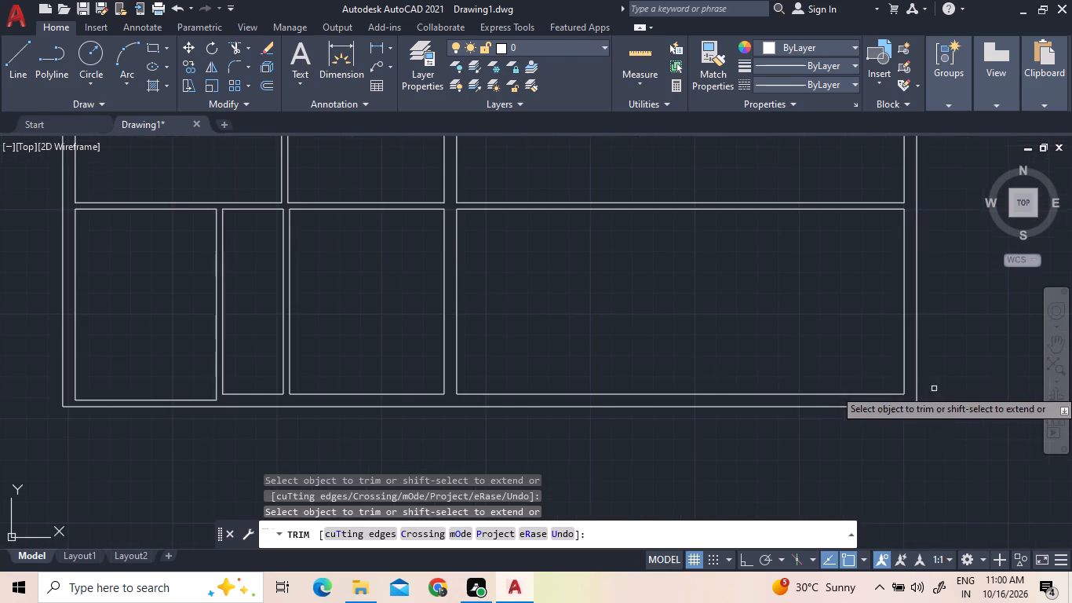
pyautogui.scroll(1, 284, 196)
pyautogui.scroll(-1, 290, 210)
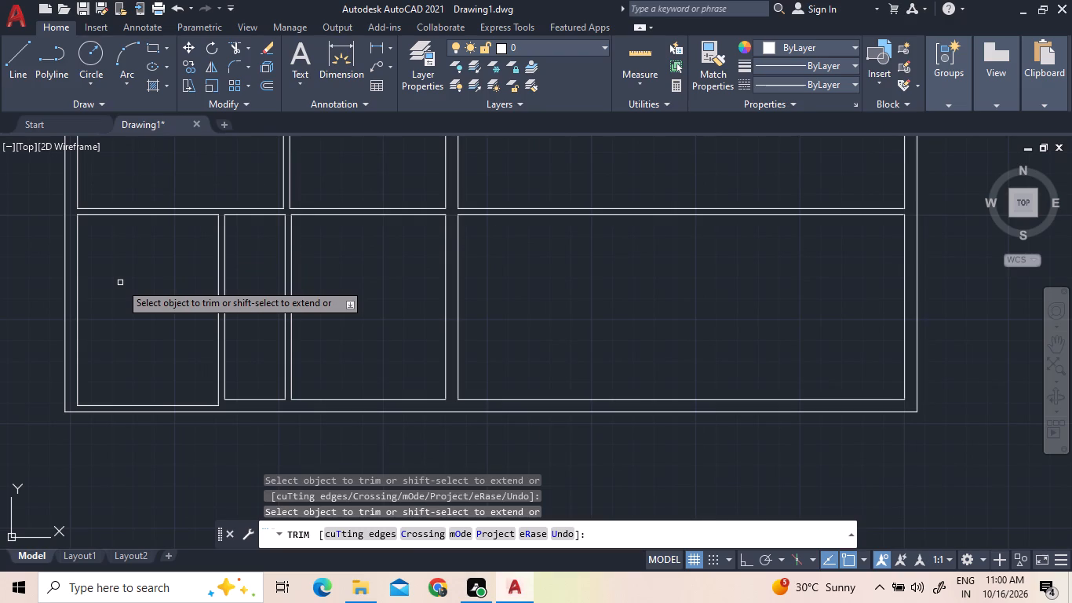
pyautogui.press('Escape')
pyautogui.press('Escape')
# Offset the leftmost room's bottom line 1.0 upward in the bottom strip.
pyautogui.click(262, 87)
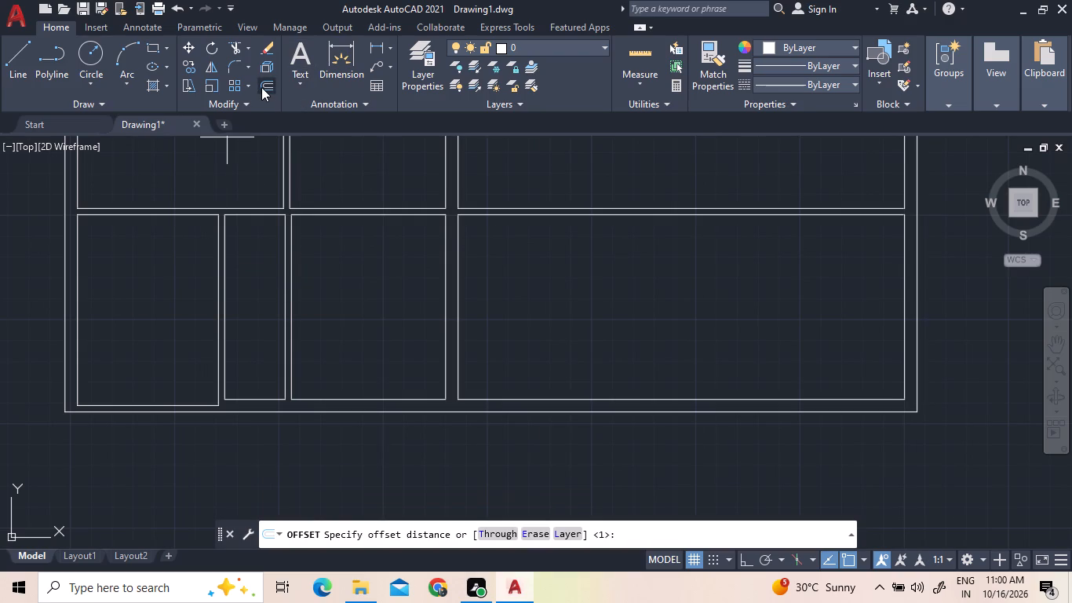
pyautogui.write('1.0')
pyautogui.press('Return')
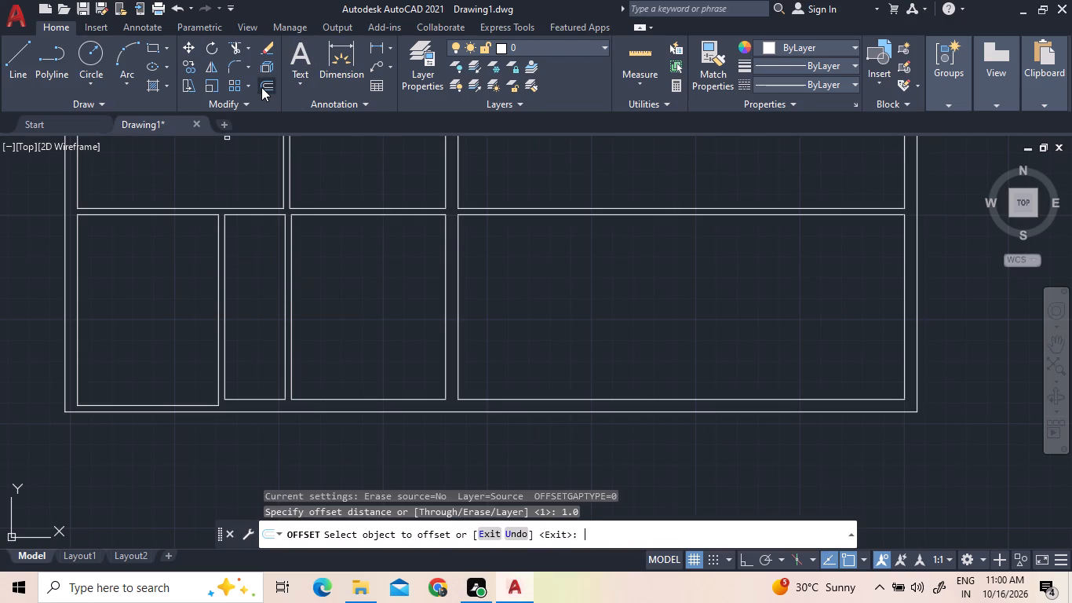
pyautogui.click(167, 406)
pyautogui.click(166, 387)
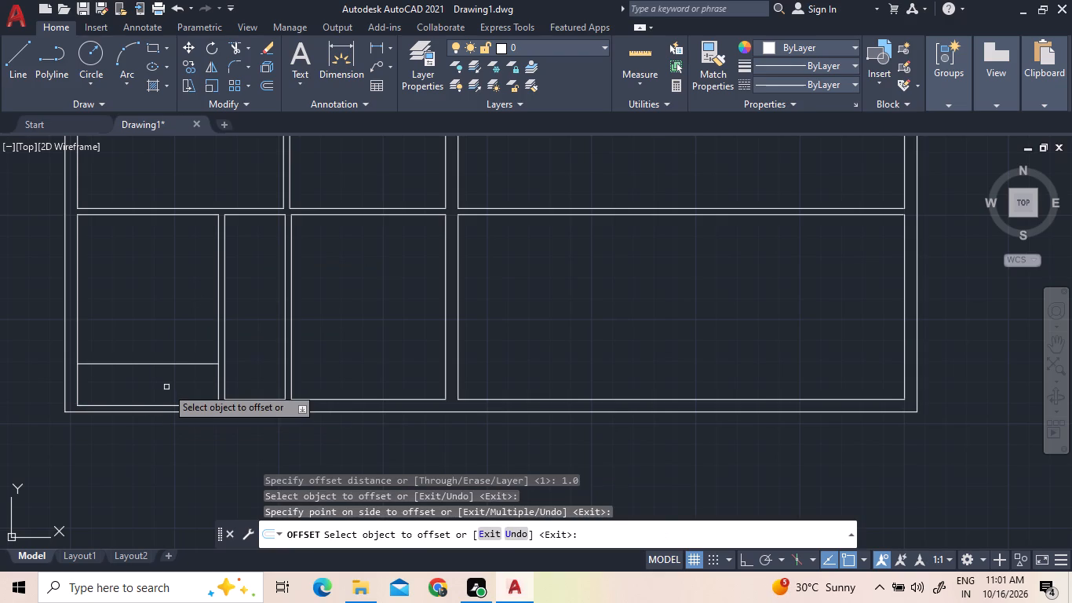
pyautogui.press('Escape')
pyautogui.press('Escape')
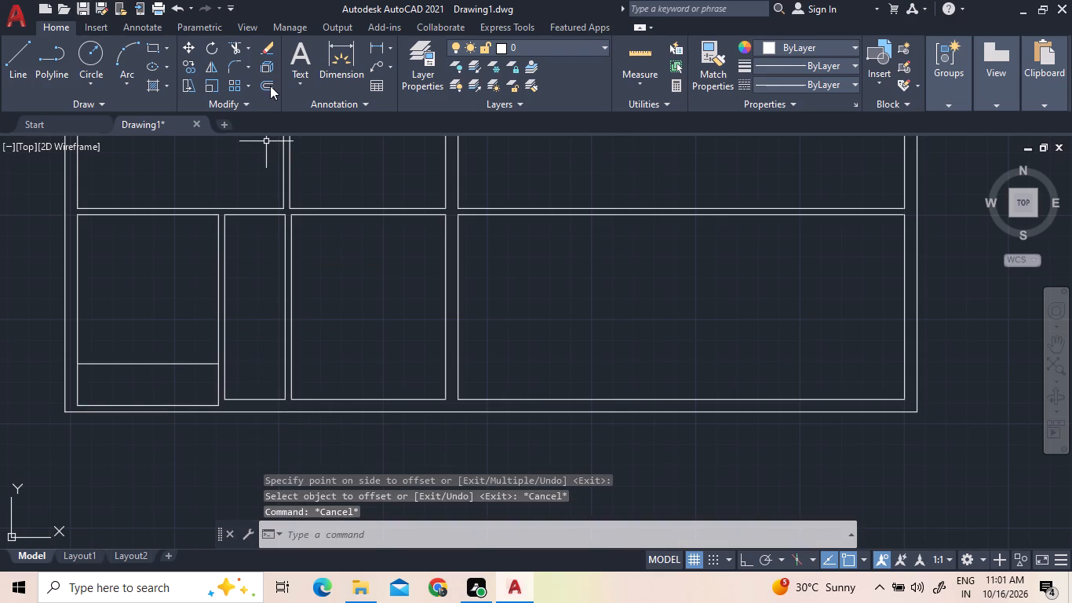
# Offset the leftmost room's new dividing line 0.15 upward to form the partition thickness.
pyautogui.click(270, 86)
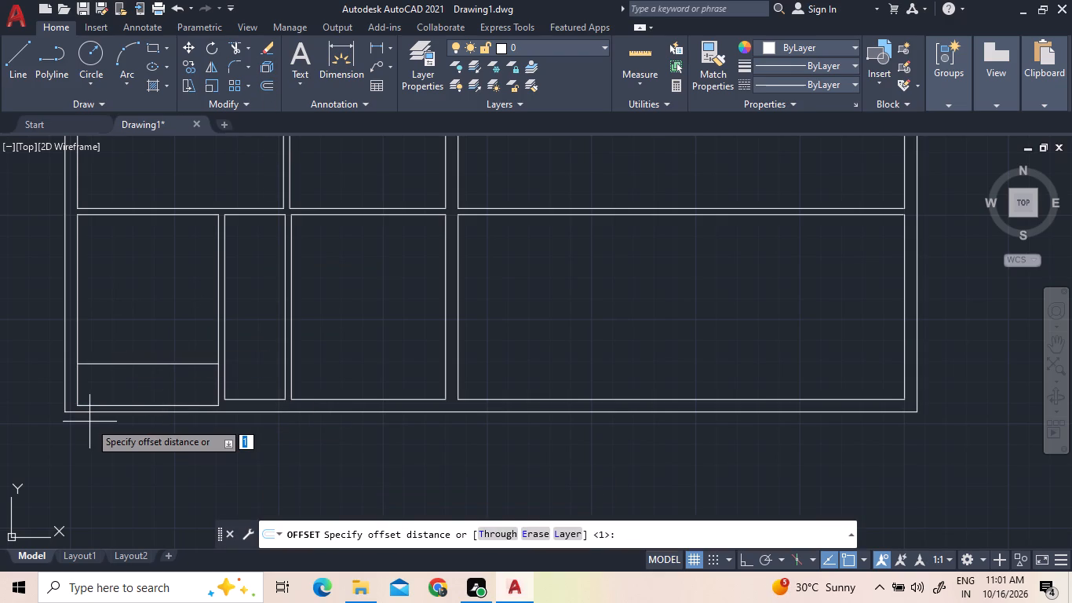
pyautogui.write('0.15')
pyautogui.press('Return')
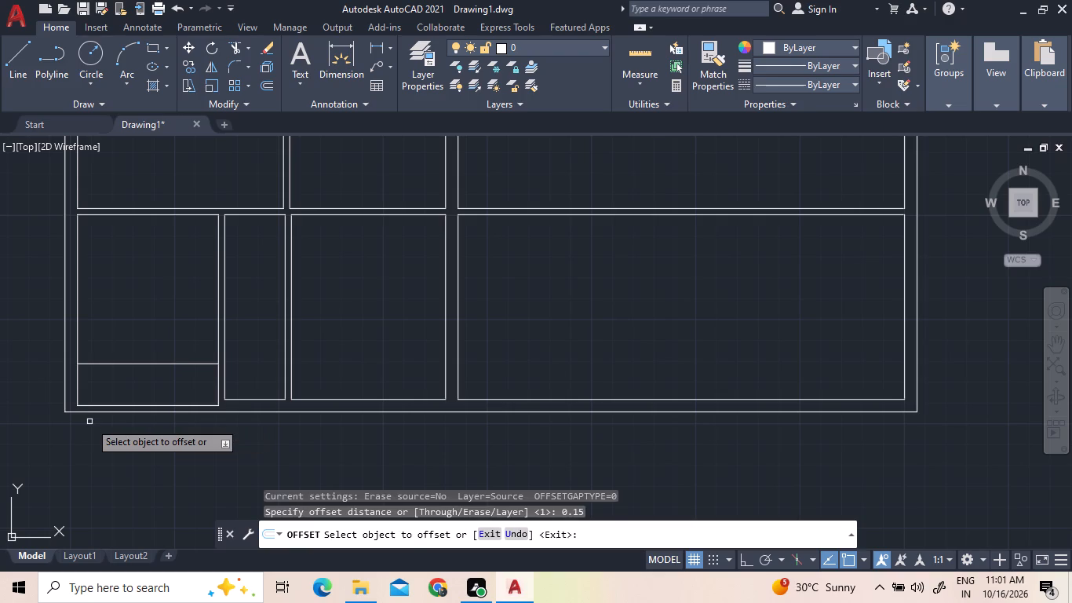
pyautogui.click(143, 366)
pyautogui.click(140, 342)
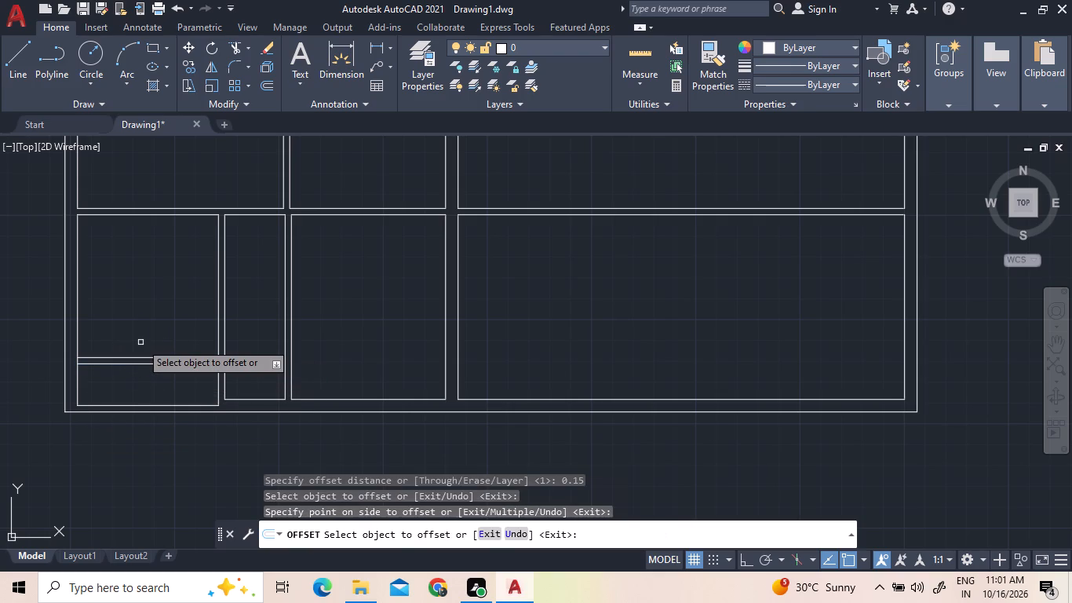
pyautogui.rightClick(140, 342)
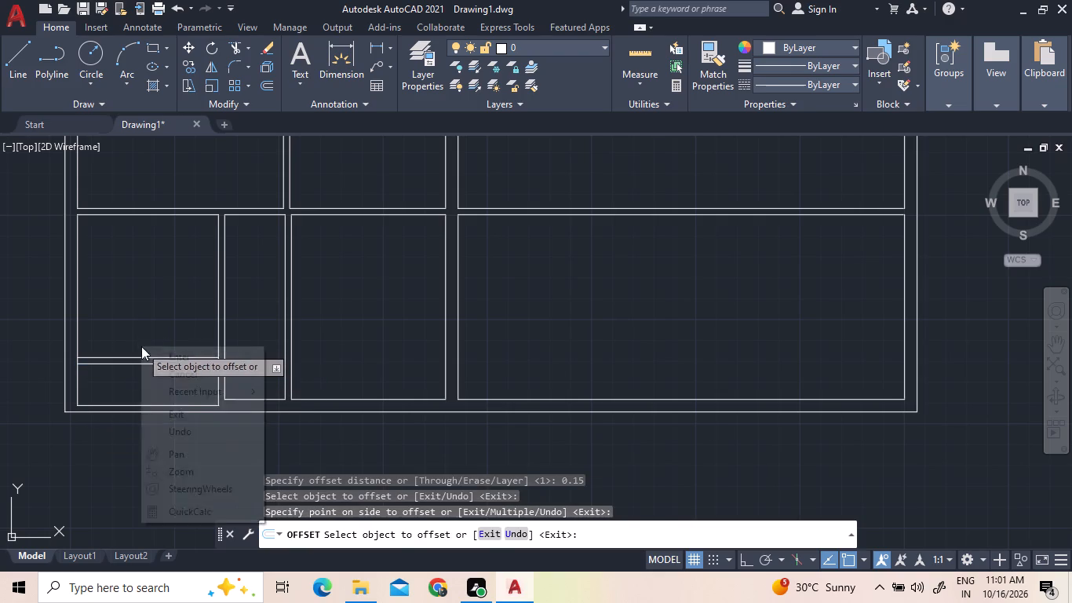
pyautogui.click(164, 360)
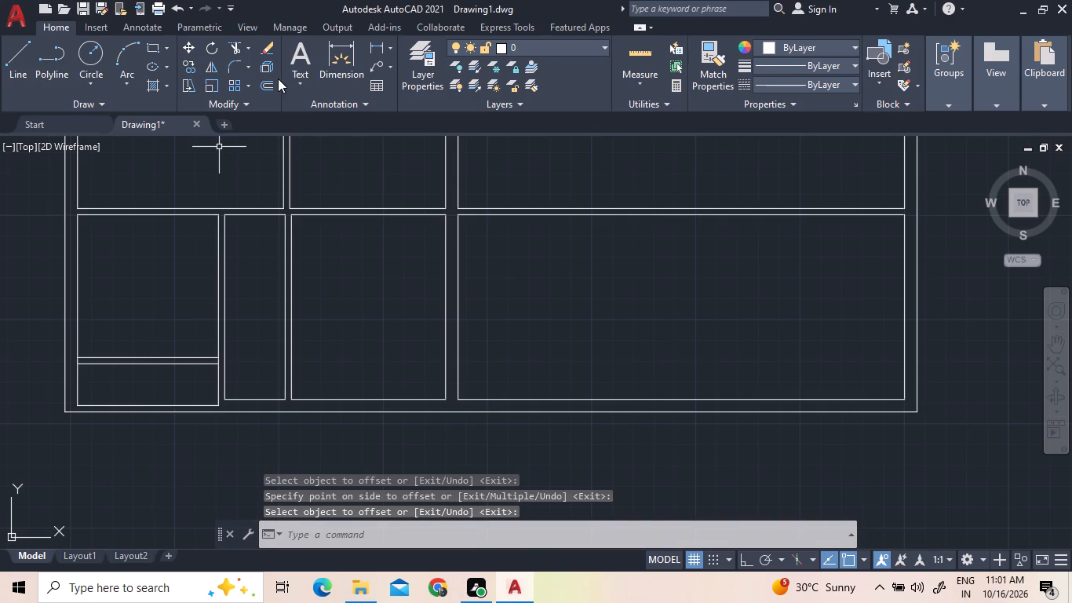
# Trim the leftmost room's right and left side lines between the two new horizontal partition lines.
pyautogui.click(235, 50)
pyautogui.scroll(1, 209, 302)
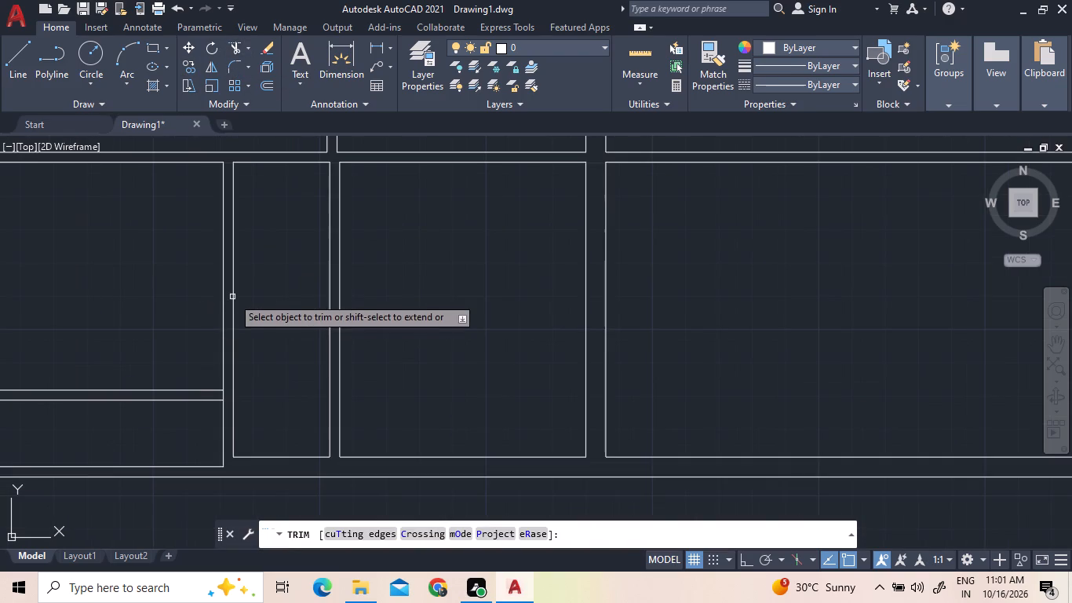
pyautogui.click(222, 397)
pyautogui.scroll(-3, 222, 397)
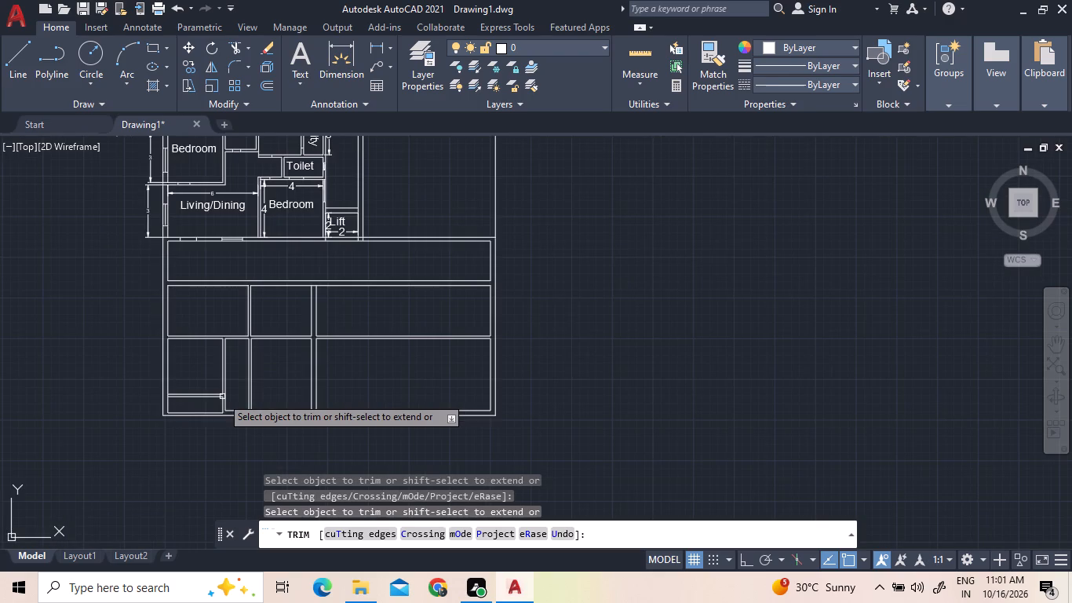
pyautogui.scroll(3, 174, 398)
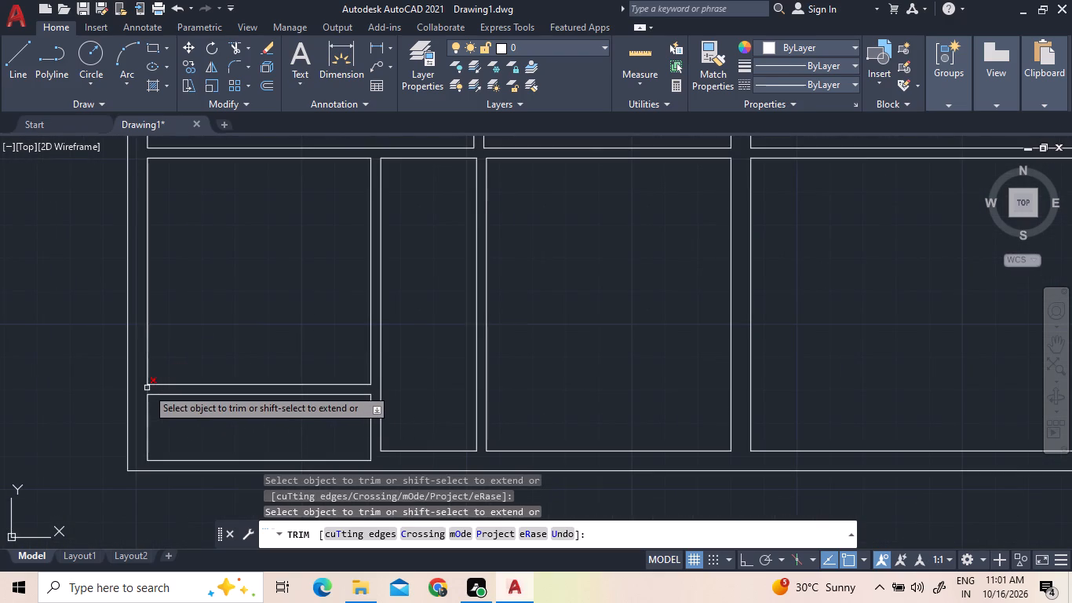
pyautogui.click(147, 388)
pyautogui.scroll(-3, 158, 377)
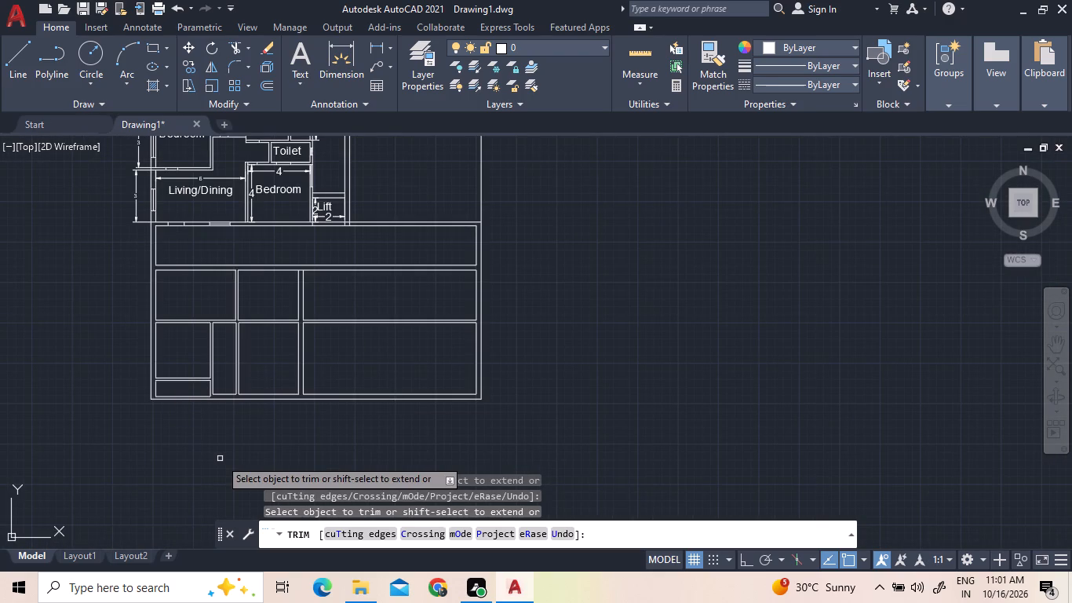
pyautogui.scroll(-2, 246, 385)
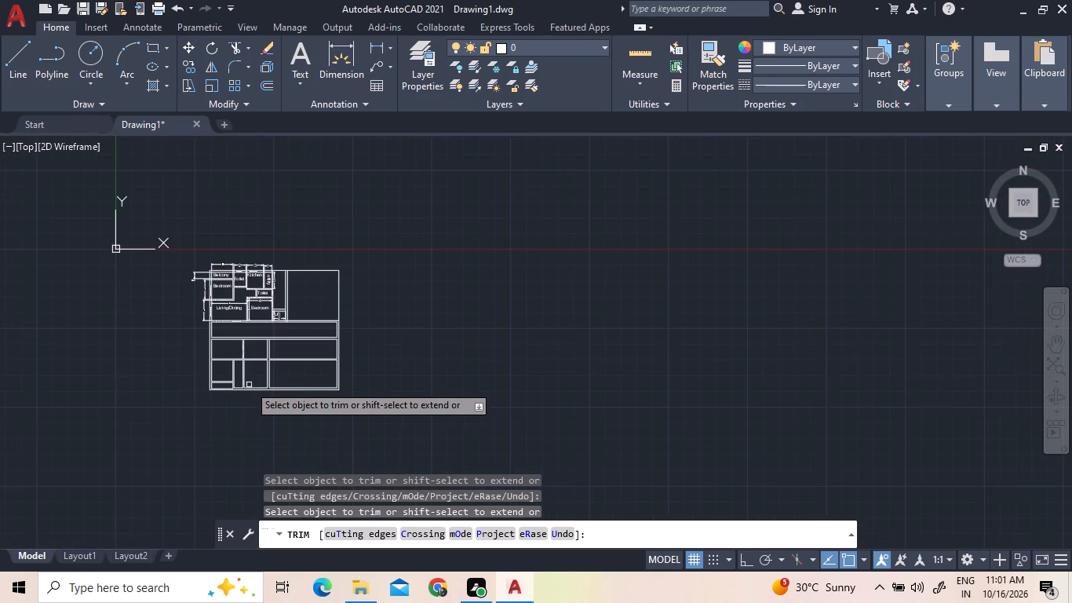
pyautogui.scroll(2, 275, 400)
pyautogui.scroll(1, 213, 301)
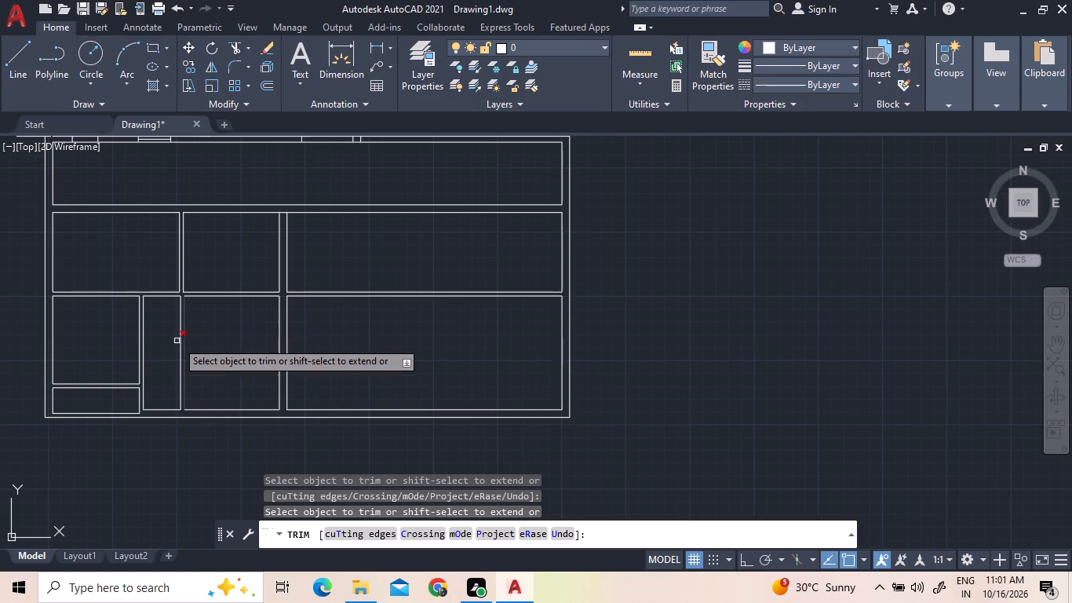
pyautogui.scroll(2, 113, 407)
pyautogui.scroll(-3, 112, 407)
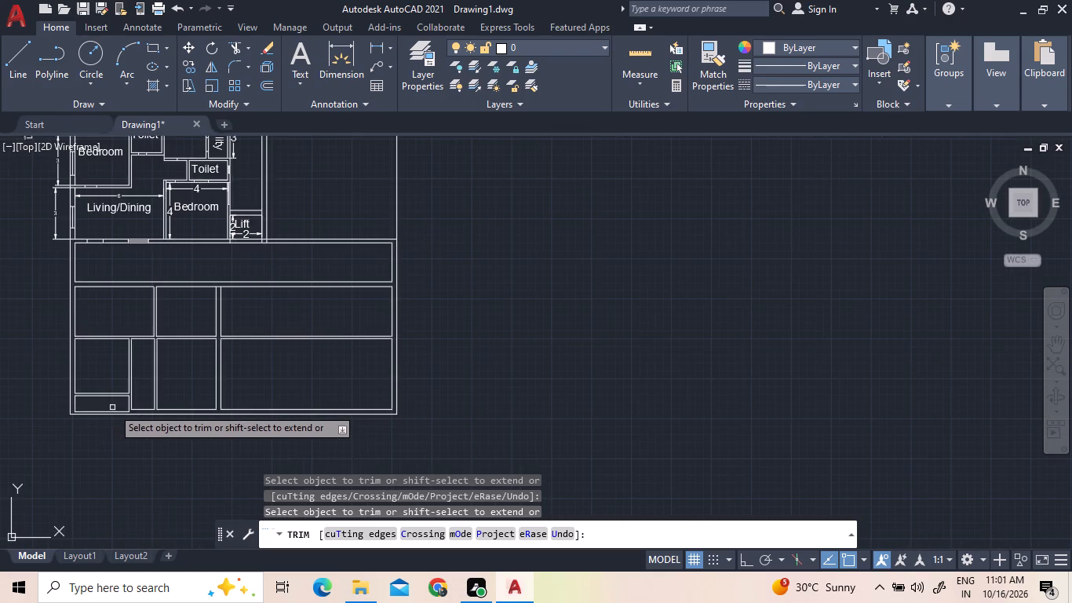
pyautogui.scroll(2, 91, 404)
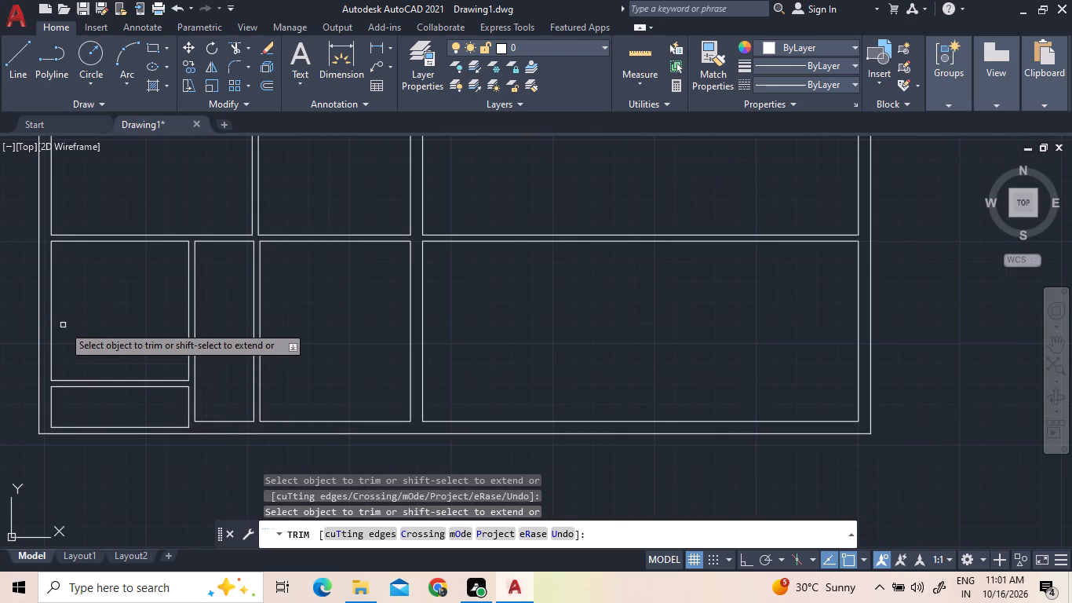
pyautogui.press('Escape')
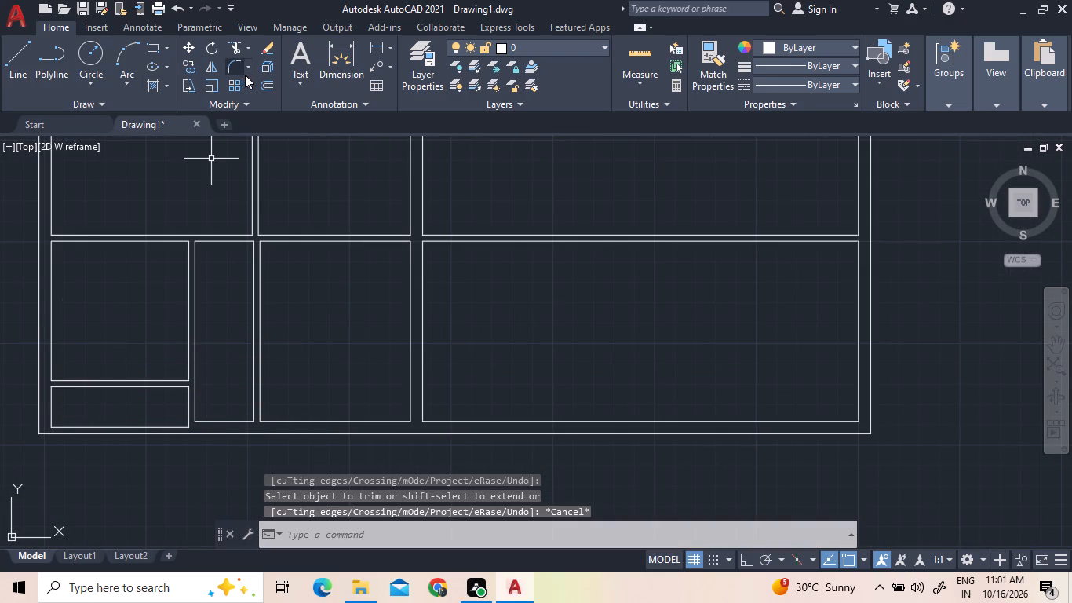
# Offset the bottom line of the bottom strip's third room 2.10 upward.
pyautogui.click(271, 88)
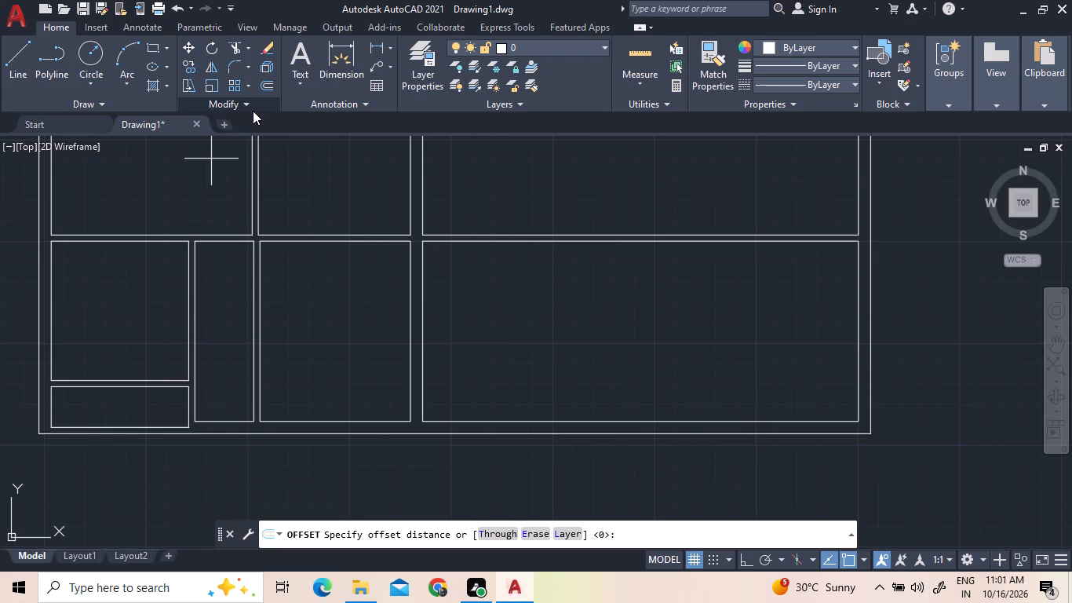
pyautogui.write('2.10')
pyautogui.press('Return')
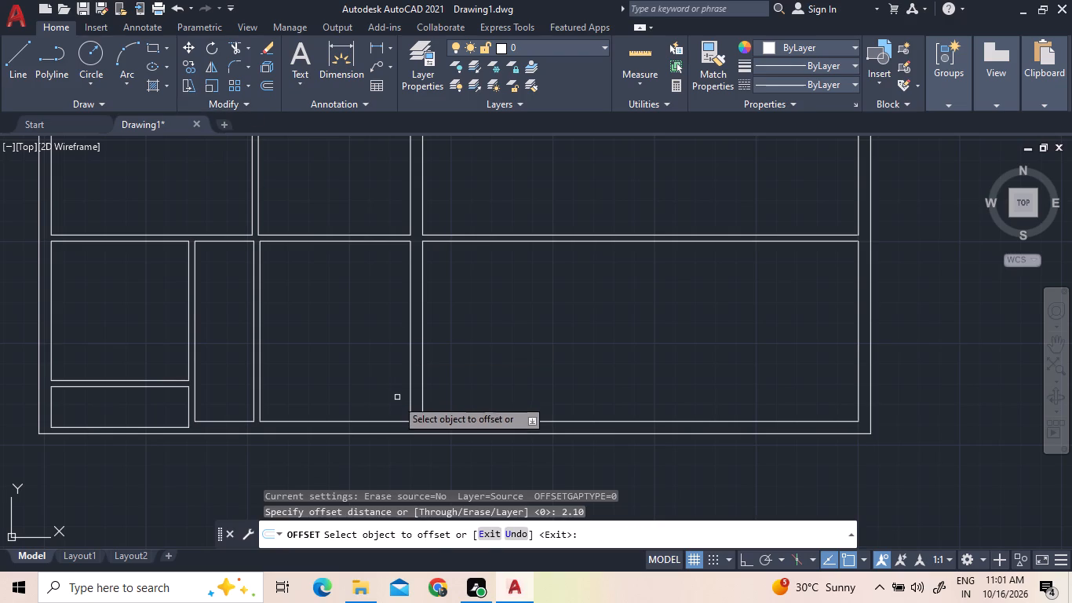
pyautogui.click(378, 423)
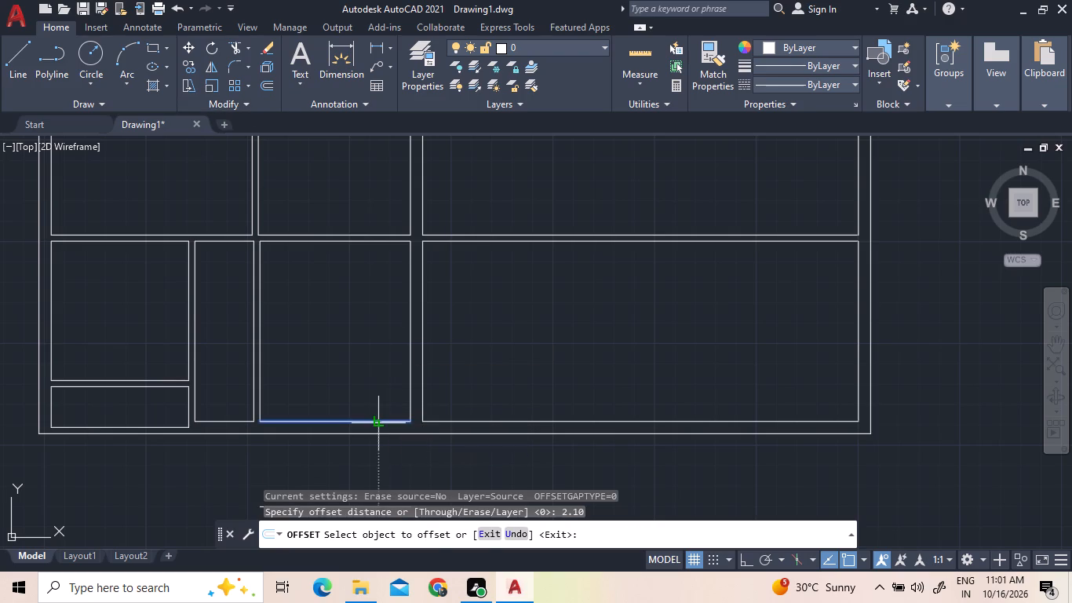
pyautogui.click(359, 397)
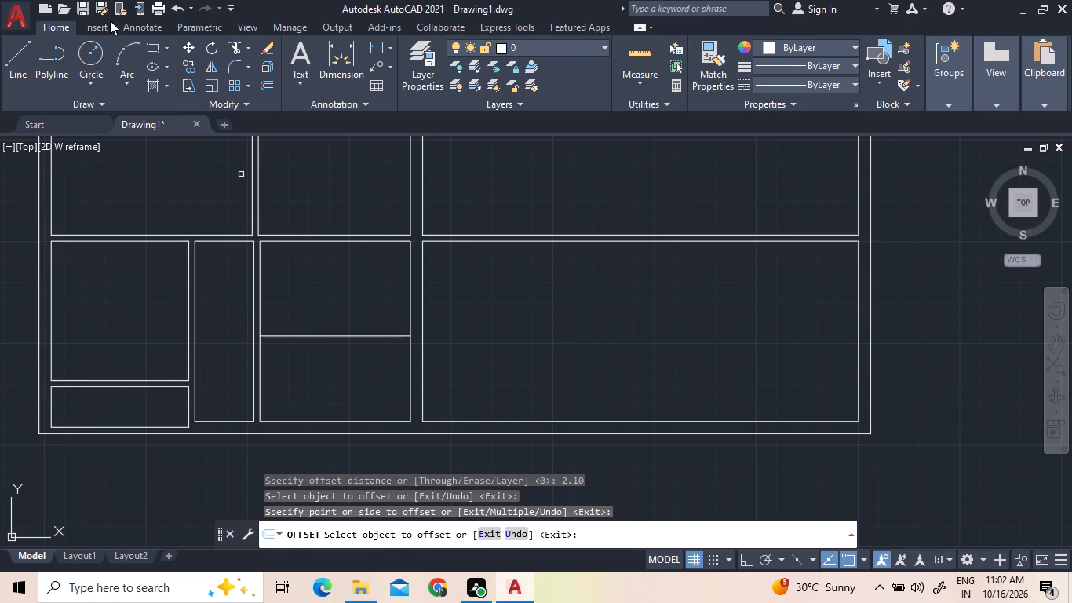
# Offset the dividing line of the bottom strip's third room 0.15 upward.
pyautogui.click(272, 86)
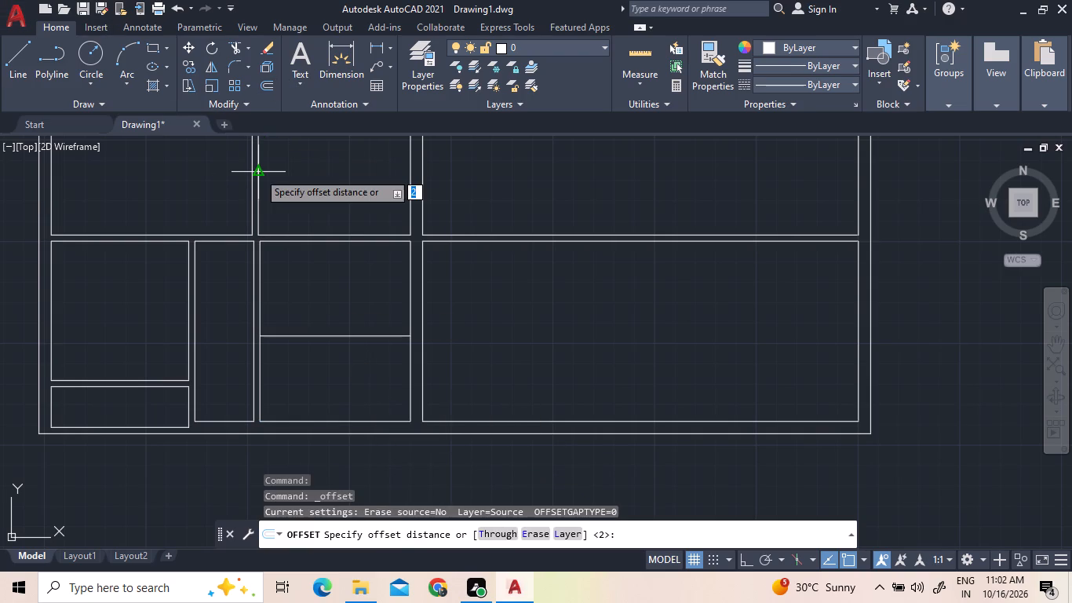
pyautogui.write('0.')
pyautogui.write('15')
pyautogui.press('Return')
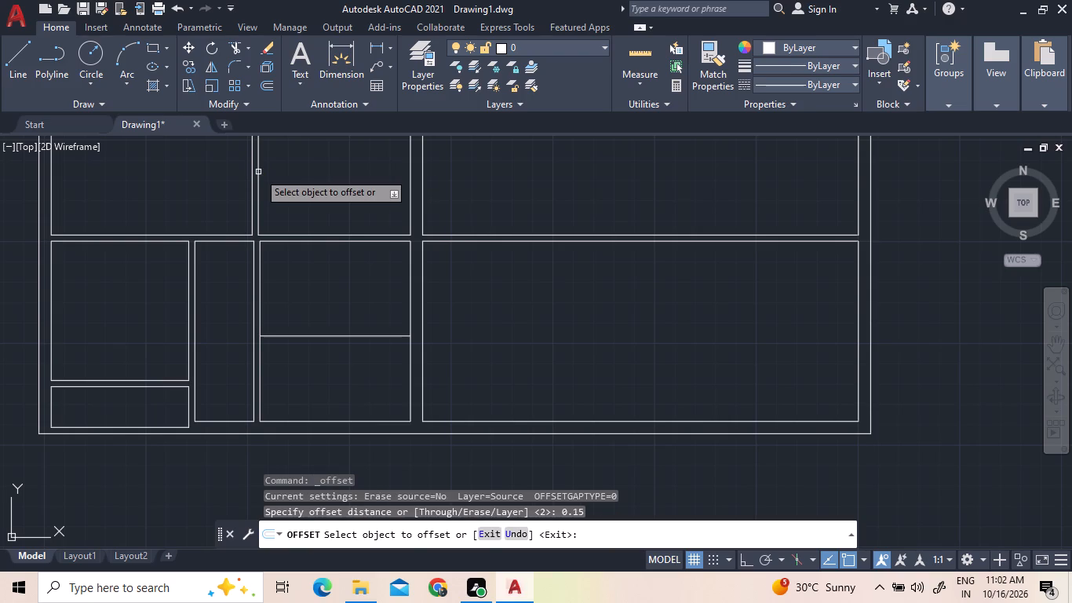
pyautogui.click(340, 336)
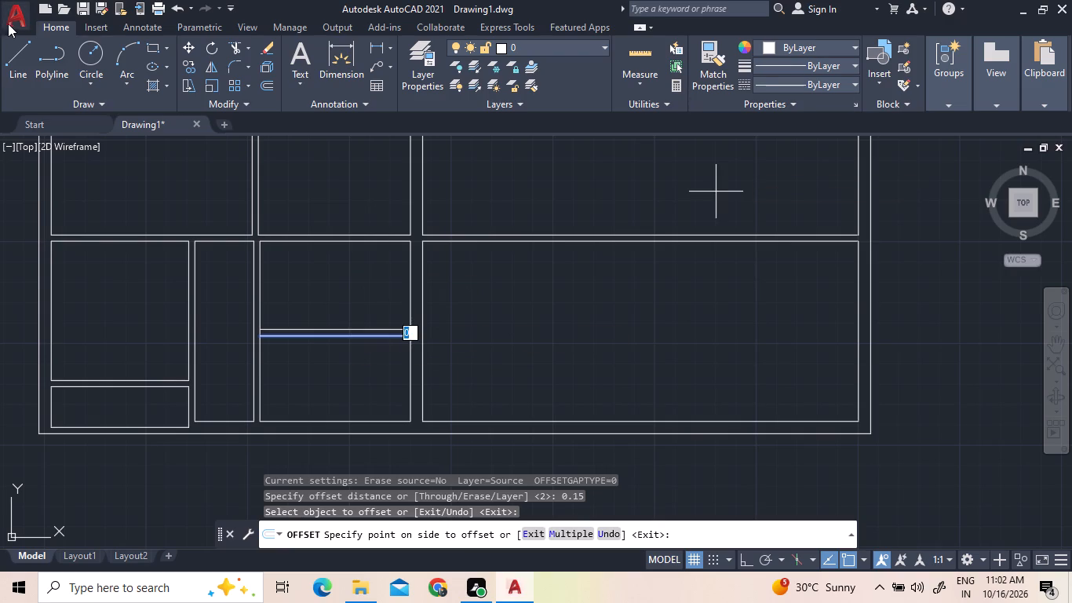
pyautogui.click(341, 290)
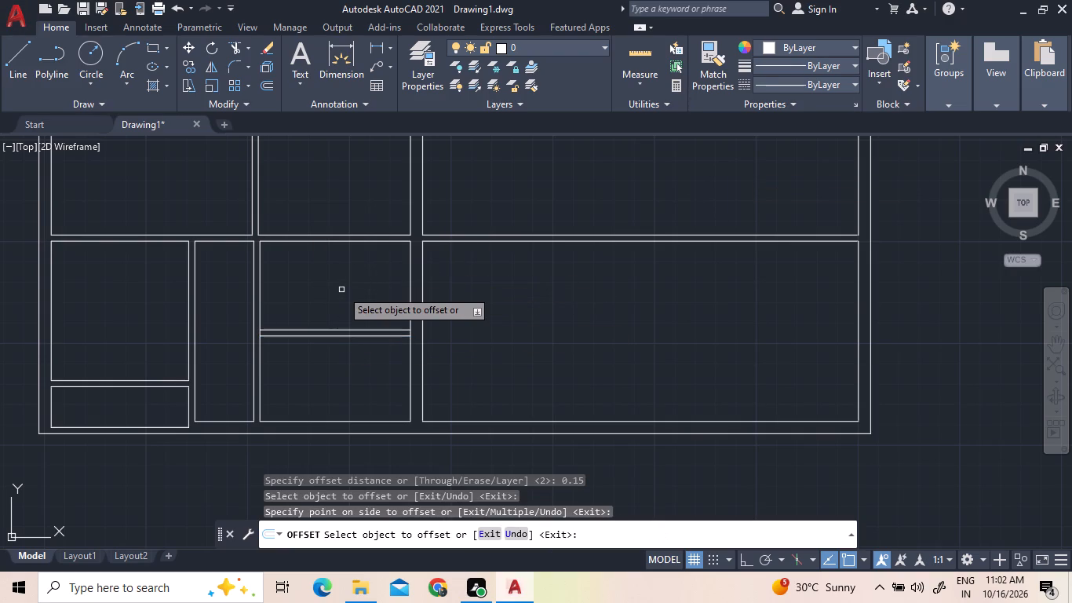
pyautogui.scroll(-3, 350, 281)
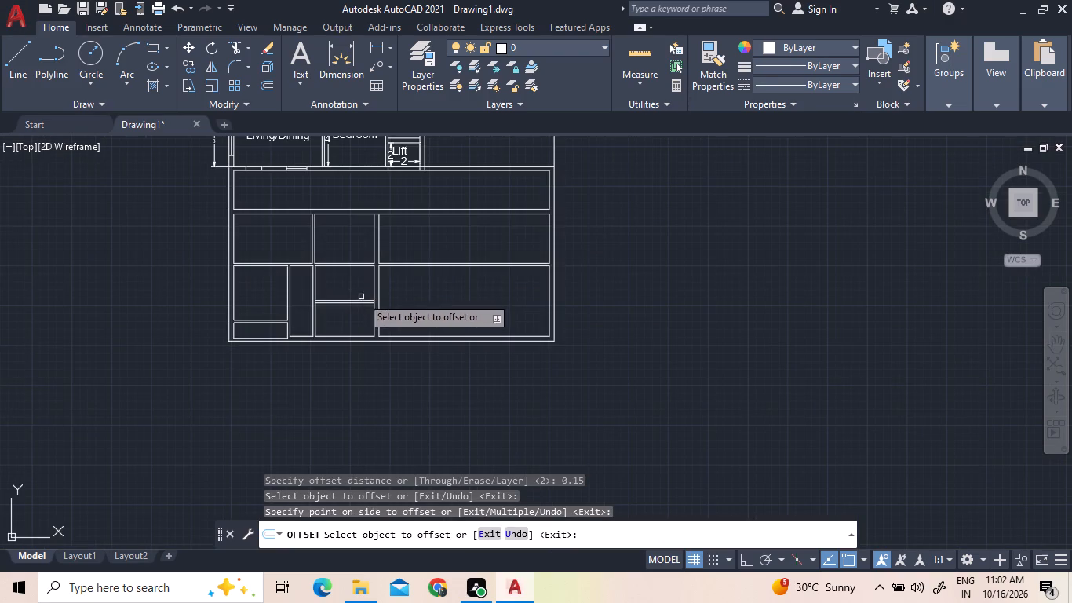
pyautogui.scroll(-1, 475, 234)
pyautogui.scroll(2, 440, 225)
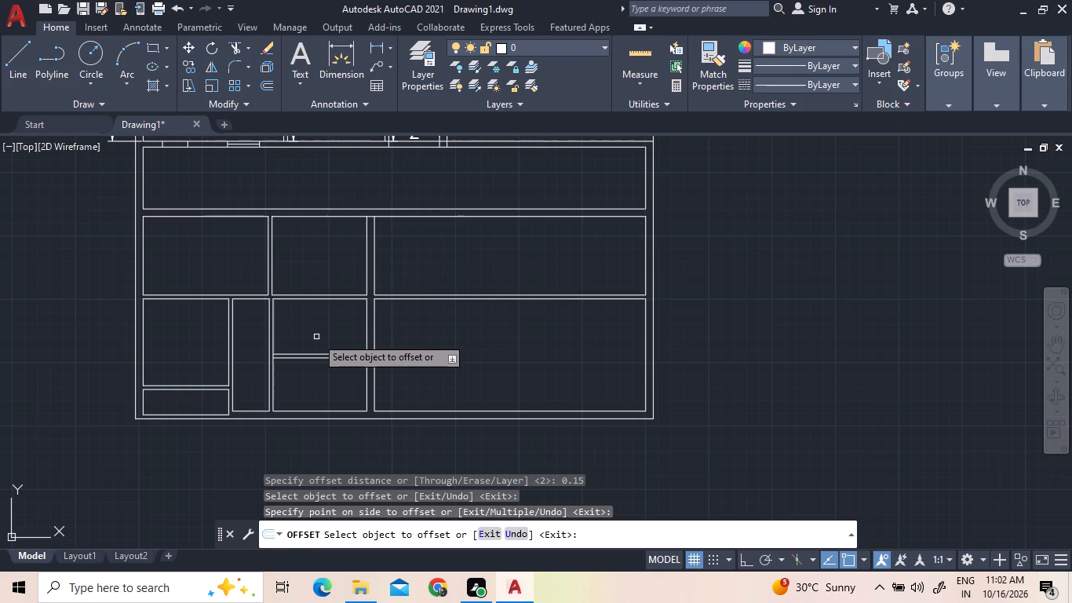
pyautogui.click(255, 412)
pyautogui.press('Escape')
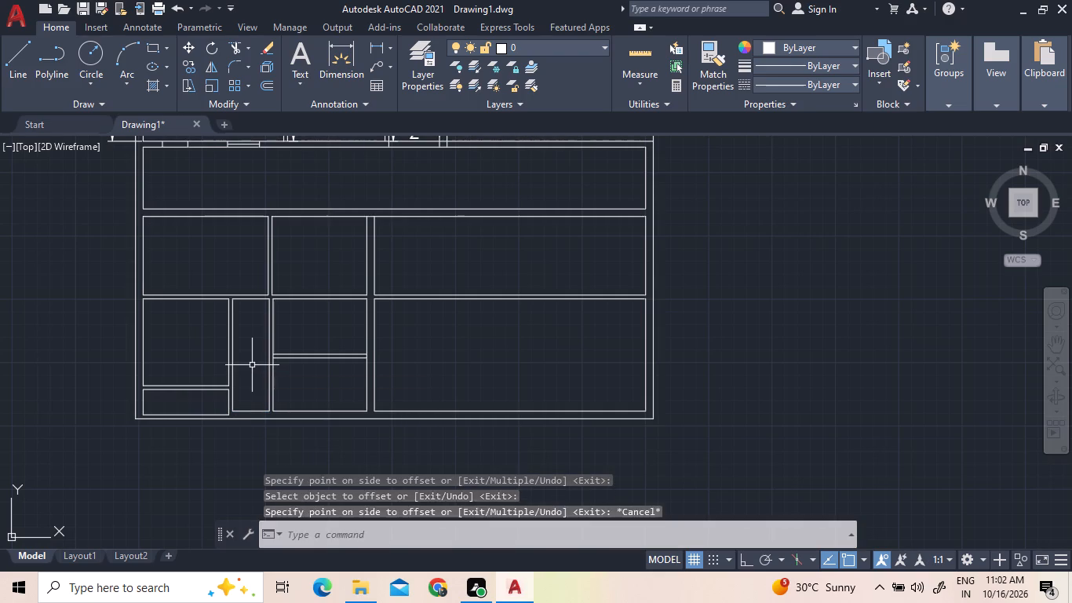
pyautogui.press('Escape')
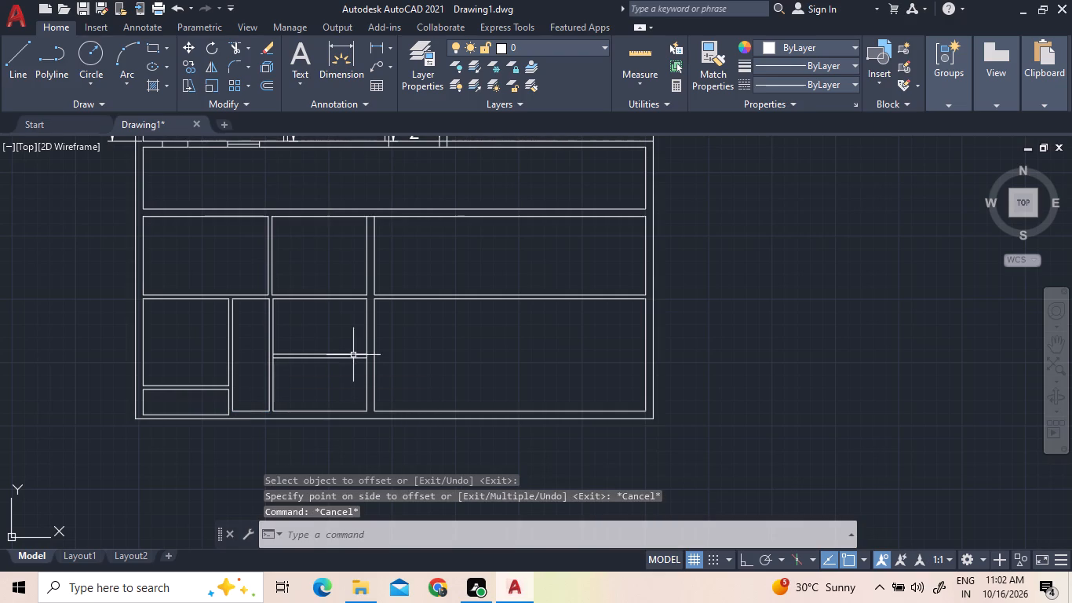
# Erase both horizontal partition lines inside the bottom strip's third room.
pyautogui.click(350, 367)
pyautogui.click(335, 337)
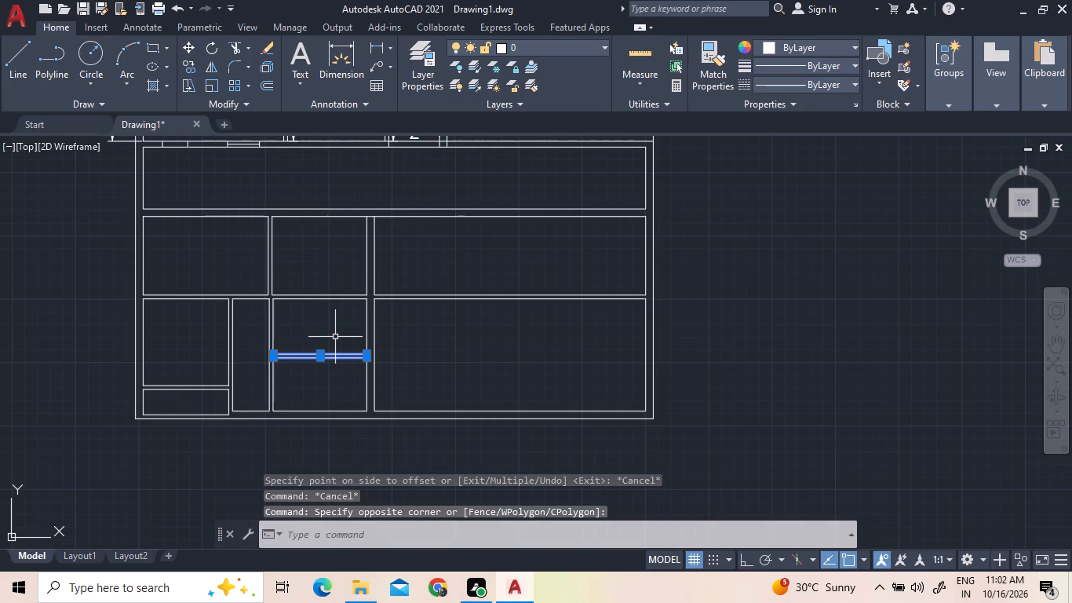
pyautogui.press('Delete')
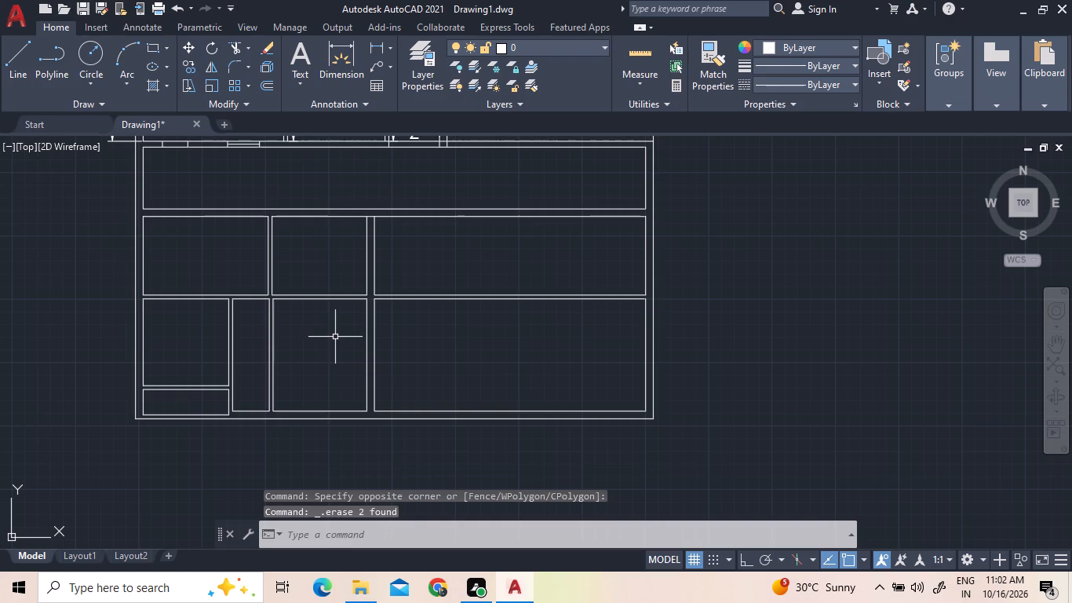
# Offset the bottom line of the bottom strip's narrow second room 2.10 upward.
pyautogui.click(263, 86)
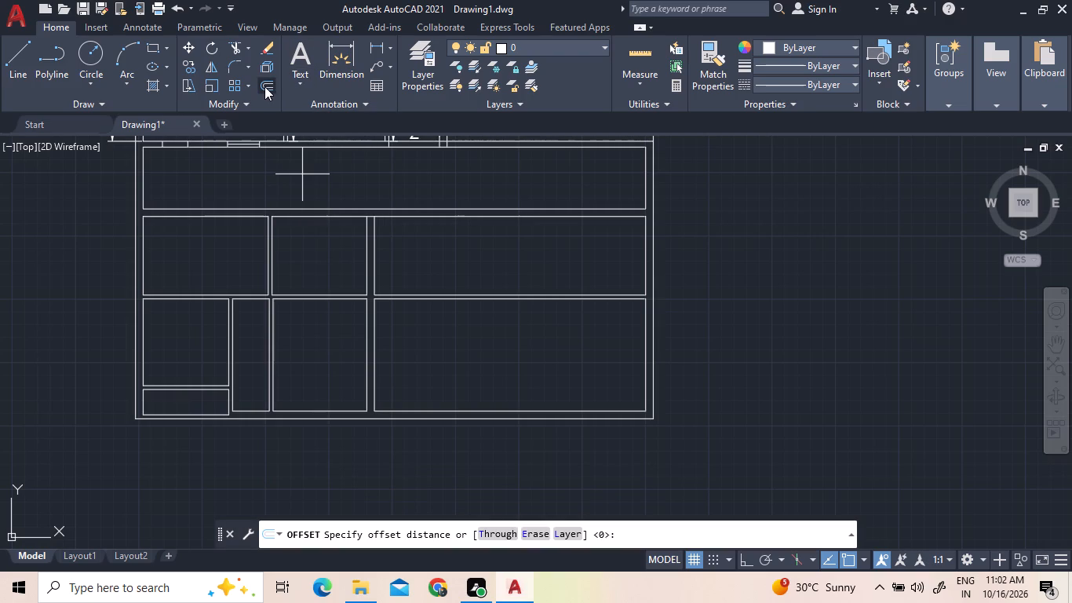
pyautogui.write('2.10')
pyautogui.press('Return')
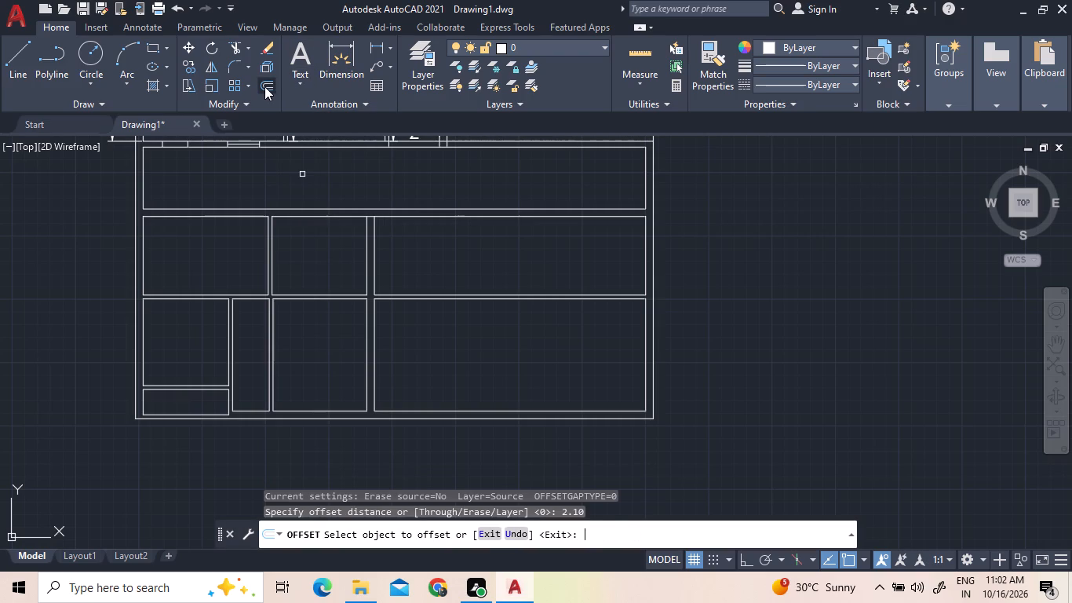
pyautogui.click(257, 412)
pyautogui.click(253, 365)
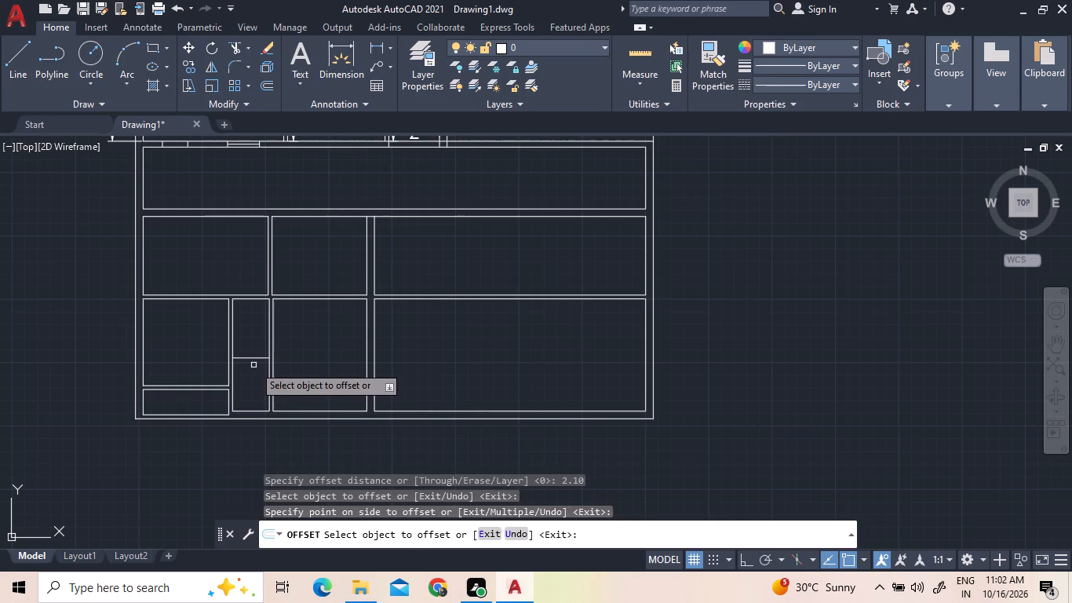
# Offset the narrow second room's new dividing line 0.15 upward to form the partition thickness.
pyautogui.click(273, 86)
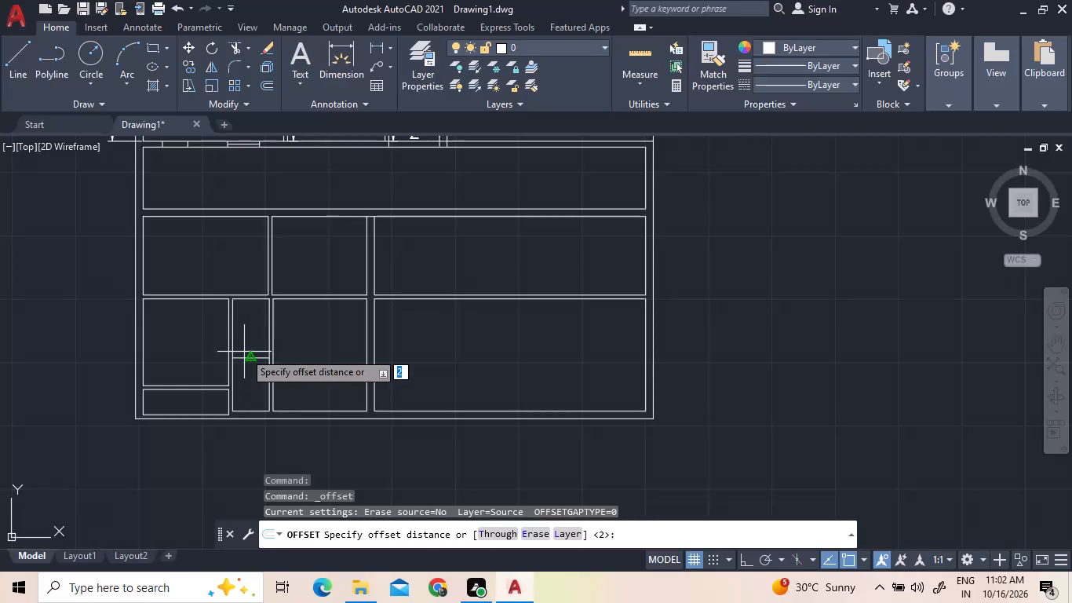
pyautogui.write('0.15')
pyautogui.press('Return')
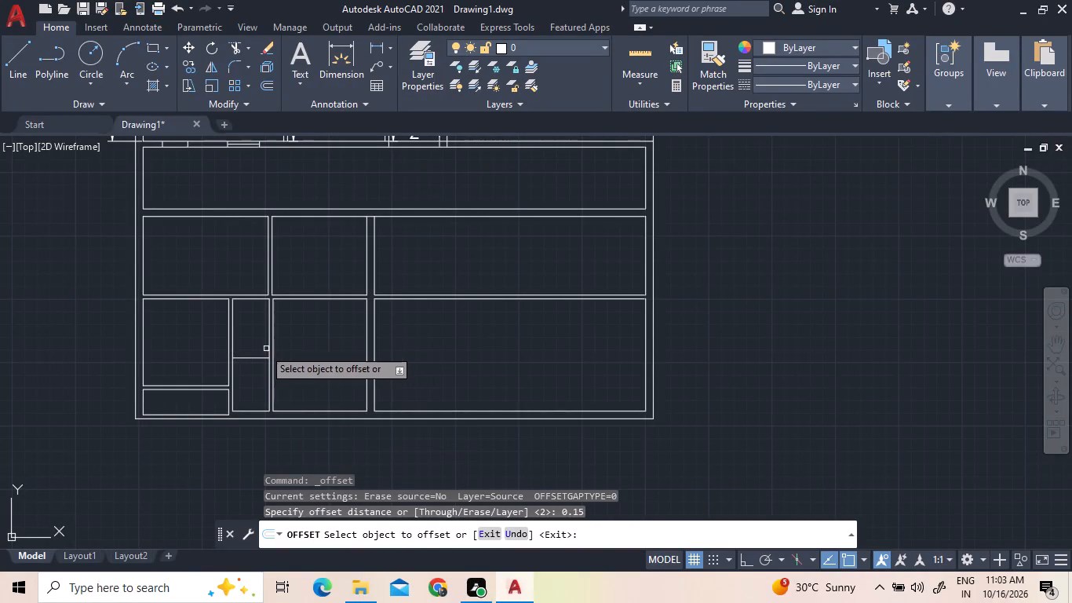
pyautogui.click(244, 357)
pyautogui.click(250, 334)
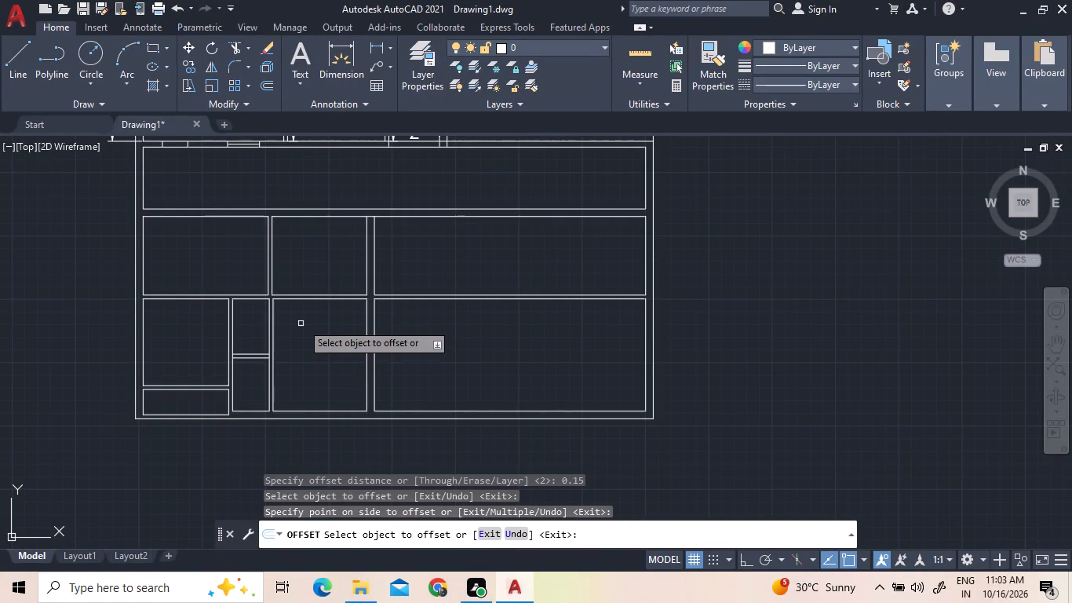
# Offset the bottom line of the bottom strip's third room 3.25 upward.
pyautogui.scroll(-2, 304, 317)
pyautogui.scroll(2, 313, 351)
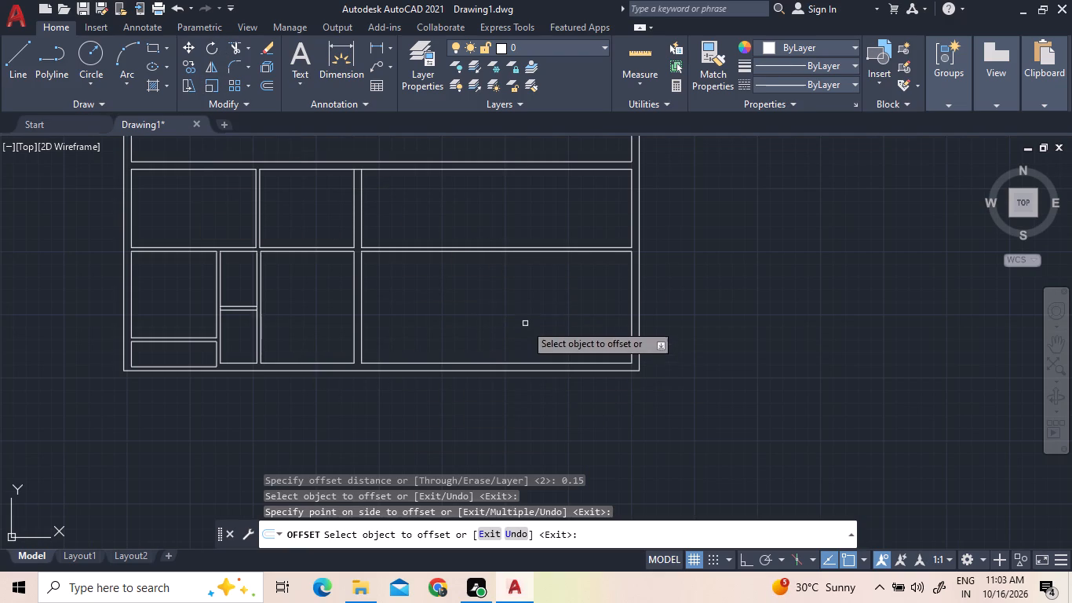
pyautogui.doubleClick(265, 79)
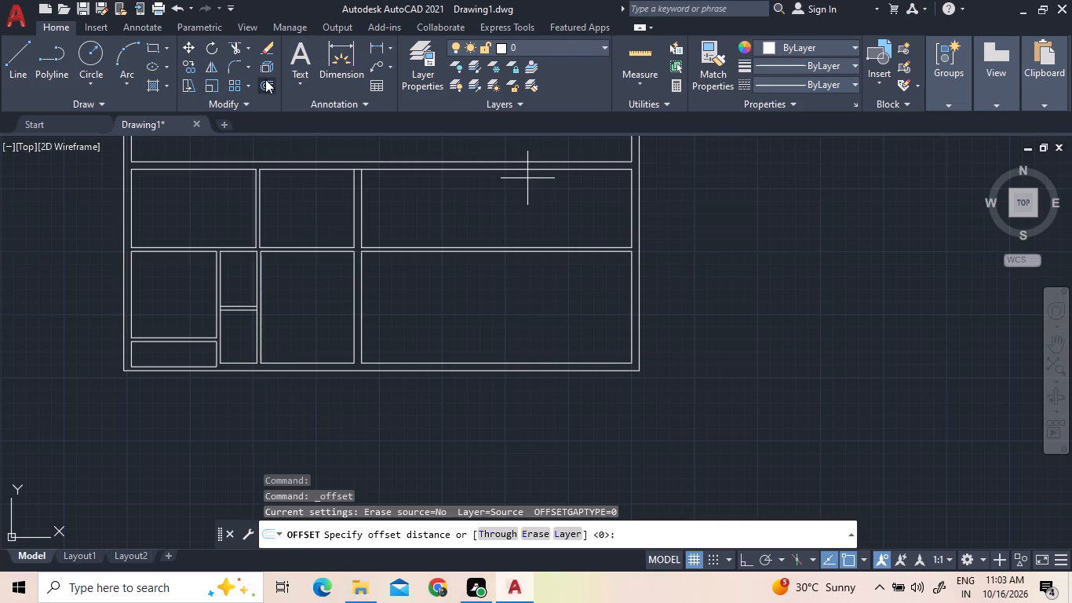
pyautogui.write('3.25')
pyautogui.press('Return')
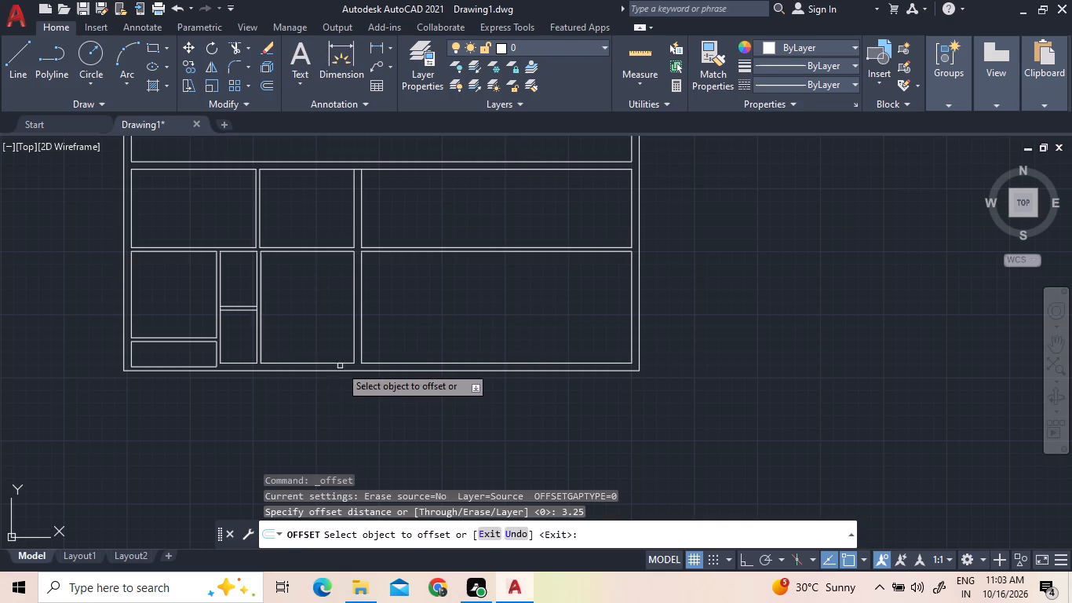
pyautogui.click(324, 363)
pyautogui.click(327, 329)
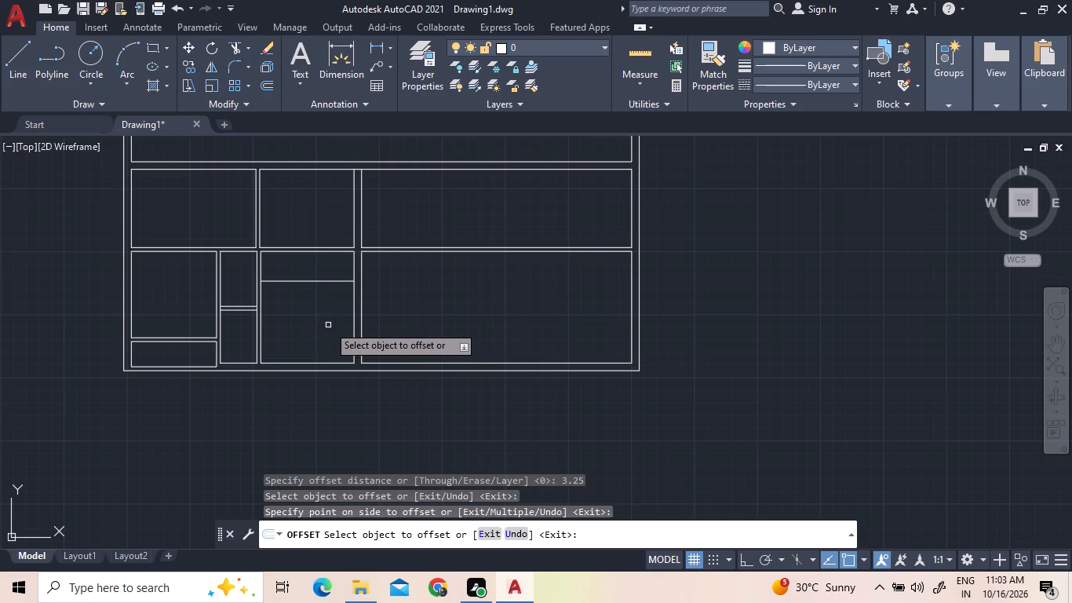
# Offset the third room's new dividing line 0.15 upward to form the partition thickness.
pyautogui.scroll(2, 308, 260)
pyautogui.click(273, 83)
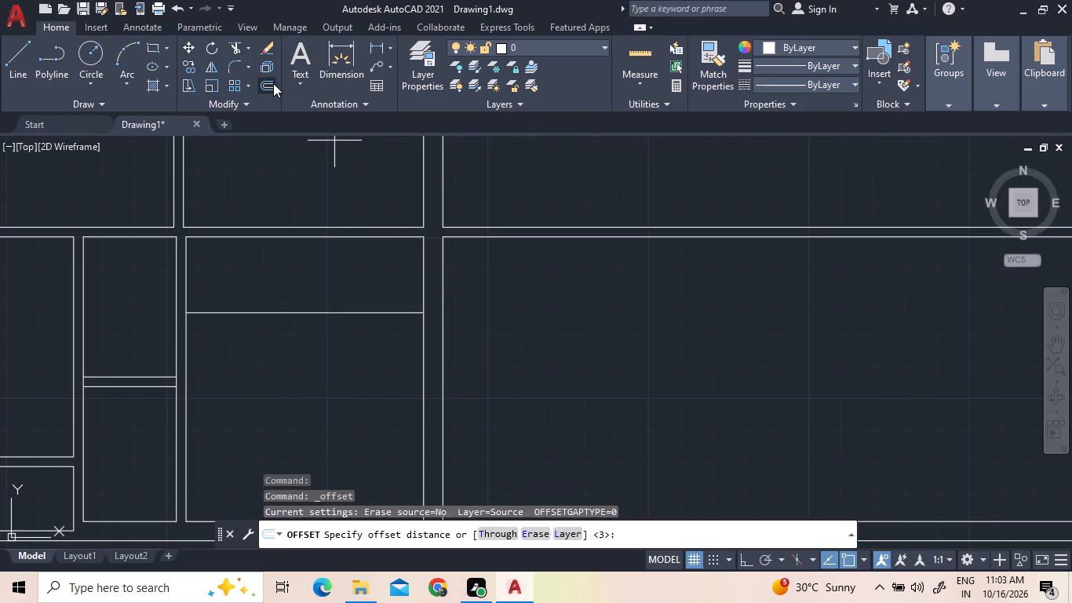
pyautogui.write('0.15')
pyautogui.press('Return')
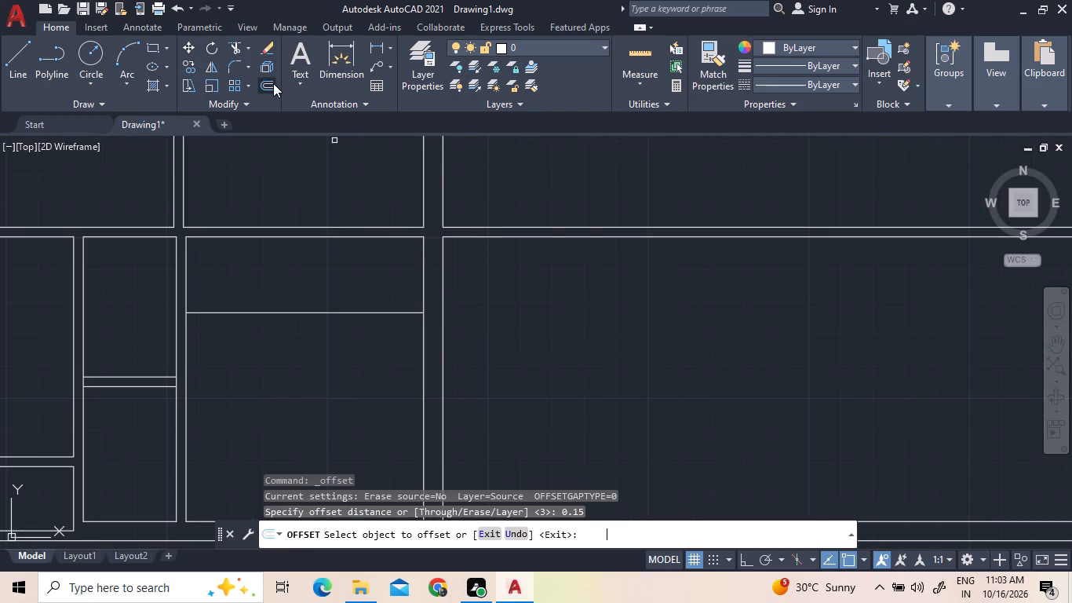
pyautogui.click(308, 310)
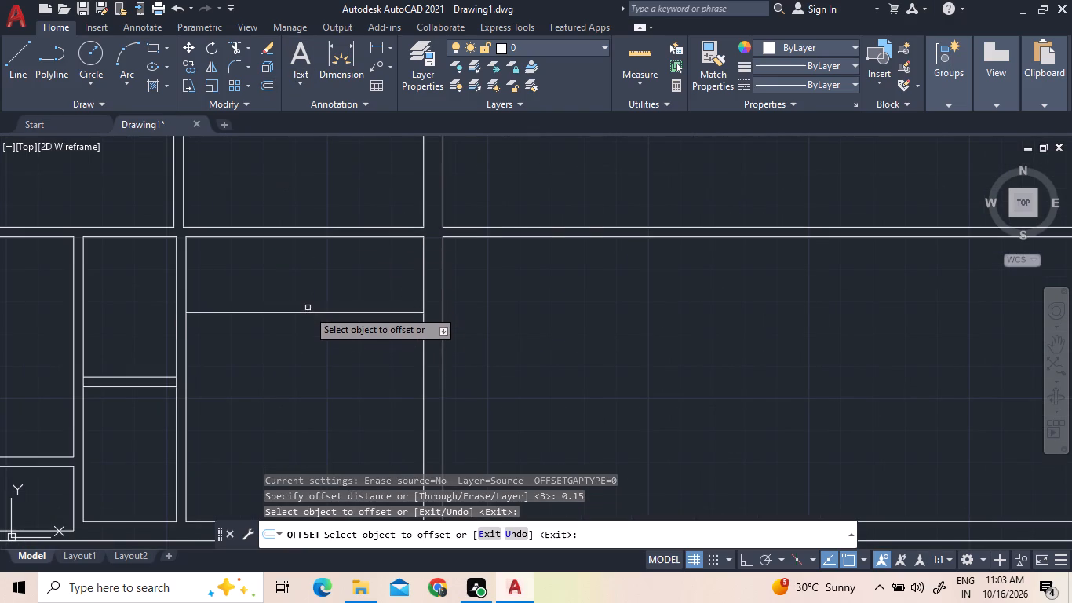
pyautogui.click(307, 312)
pyautogui.click(302, 297)
pyautogui.scroll(-1, 301, 278)
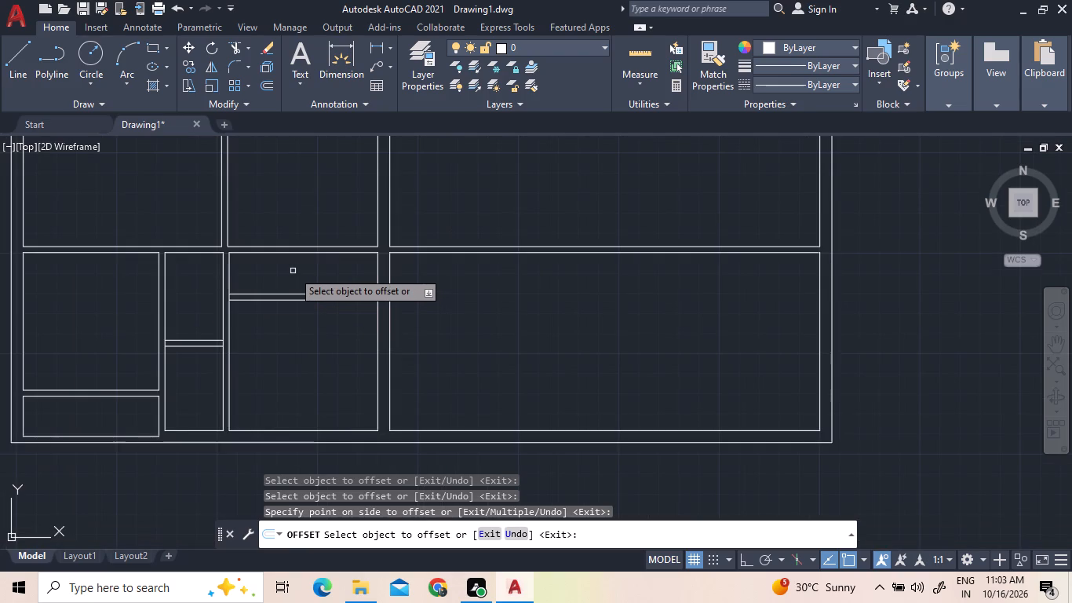
pyautogui.press('Escape')
# Erase the two horizontal wall lines separating the bottom strip's third room from the room directly above it.
pyautogui.moveTo(297, 265); pyautogui.dragTo(297, 258)
pyautogui.click(287, 214)
pyautogui.press('Delete')
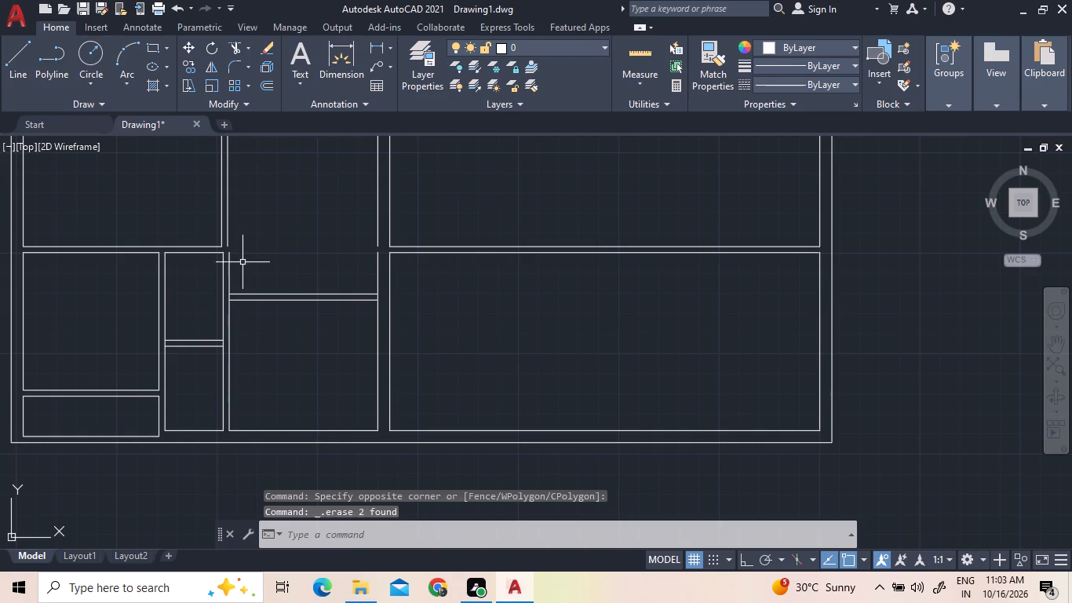
# Offset the upper line of the third room's horizontal partition 1.22 upward.
pyautogui.scroll(-1, 228, 275)
pyautogui.scroll(1, 255, 249)
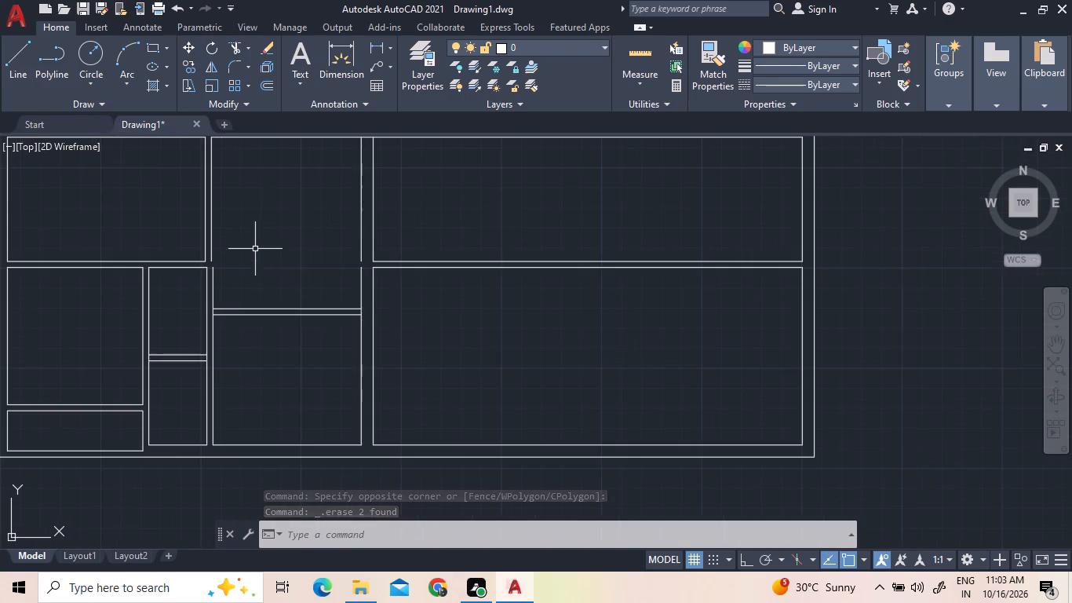
pyautogui.click(272, 82)
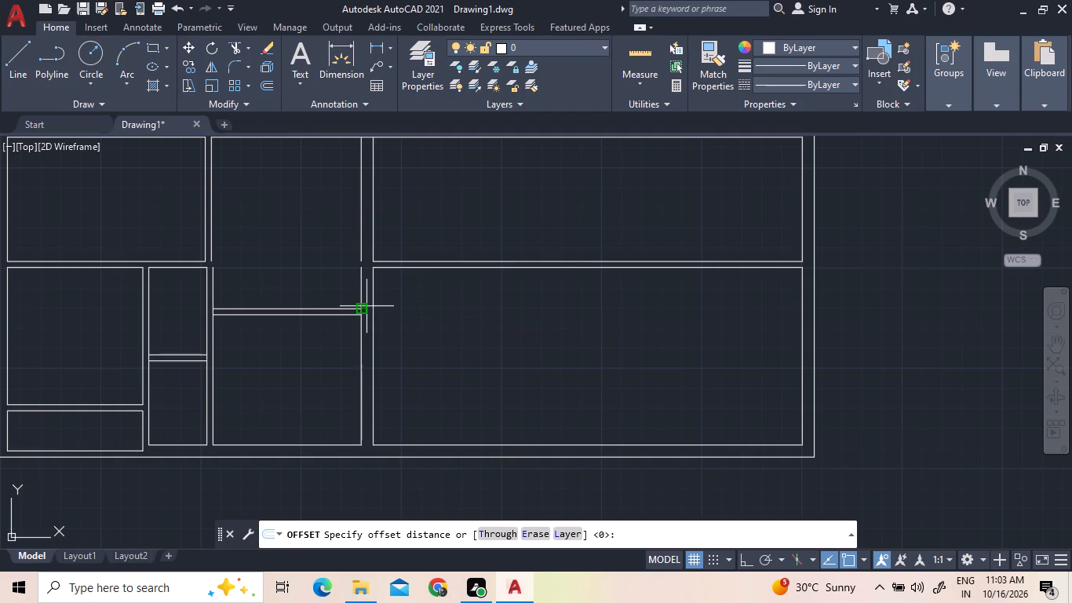
pyautogui.write('1.22')
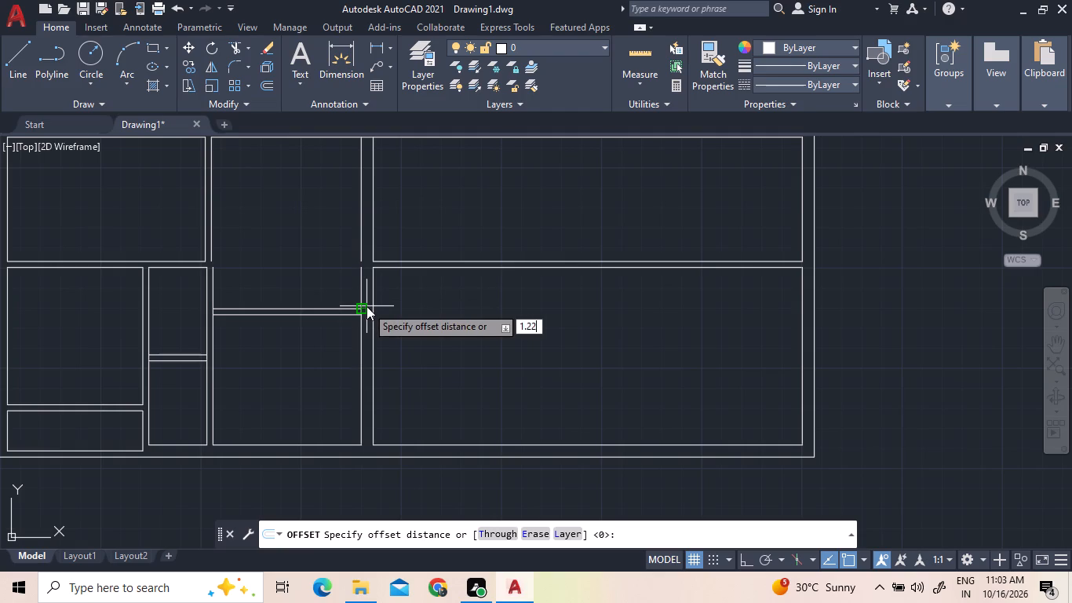
pyautogui.press('Return')
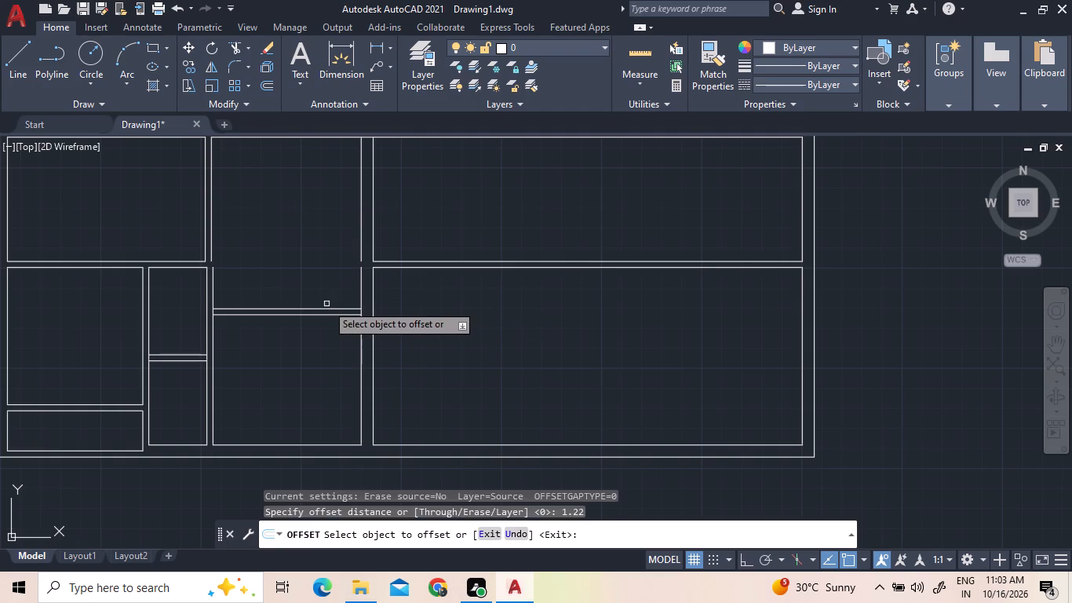
pyautogui.click(322, 309)
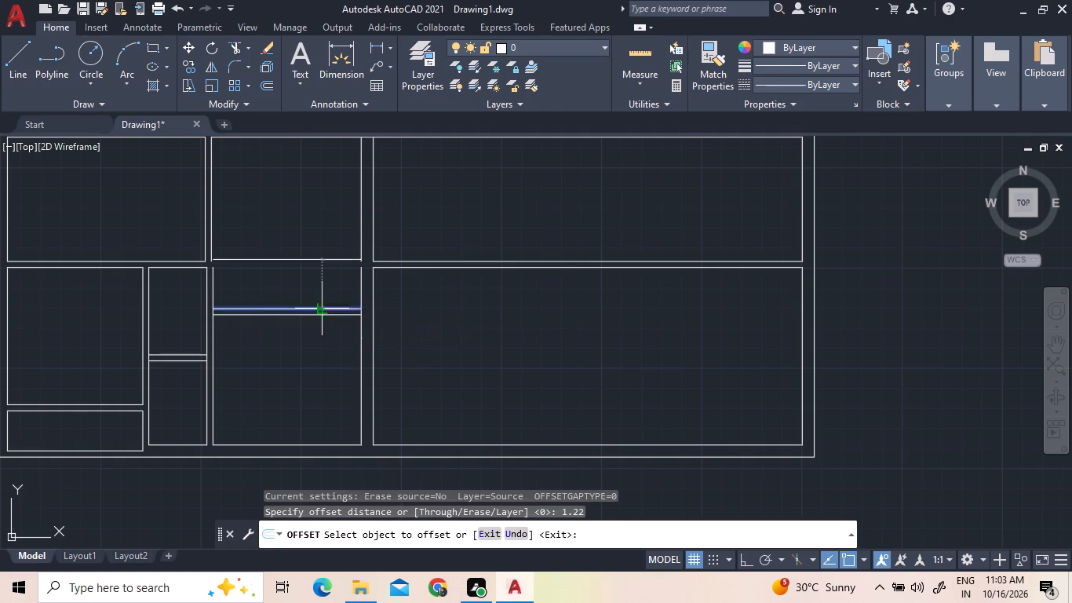
pyautogui.click(317, 271)
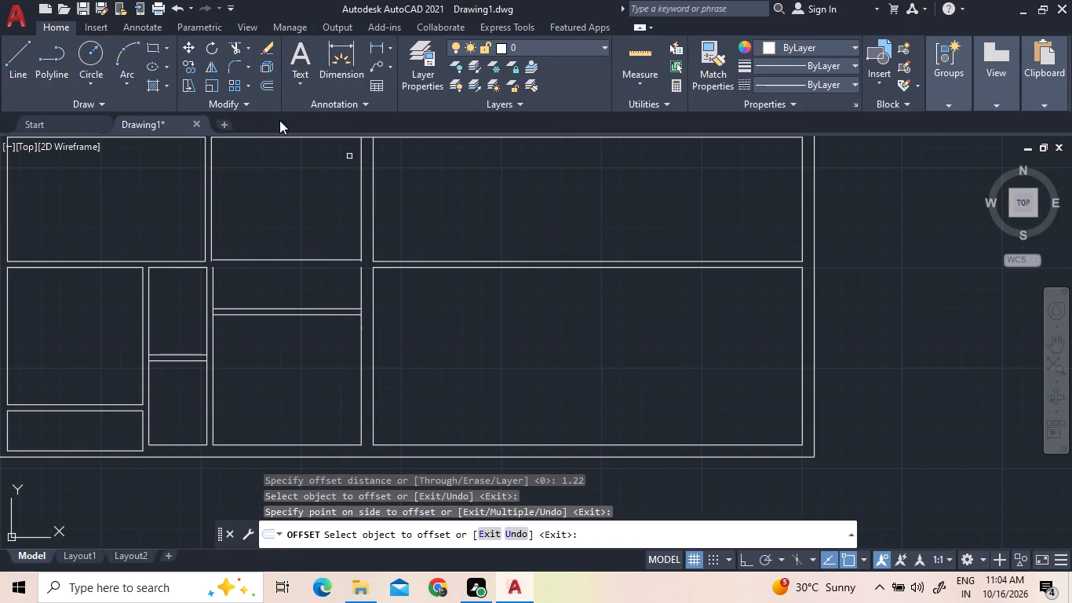
# Offset the newest horizontal line above the third room's partition 0.15 upward to form a second partition's thickness.
pyautogui.click(261, 86)
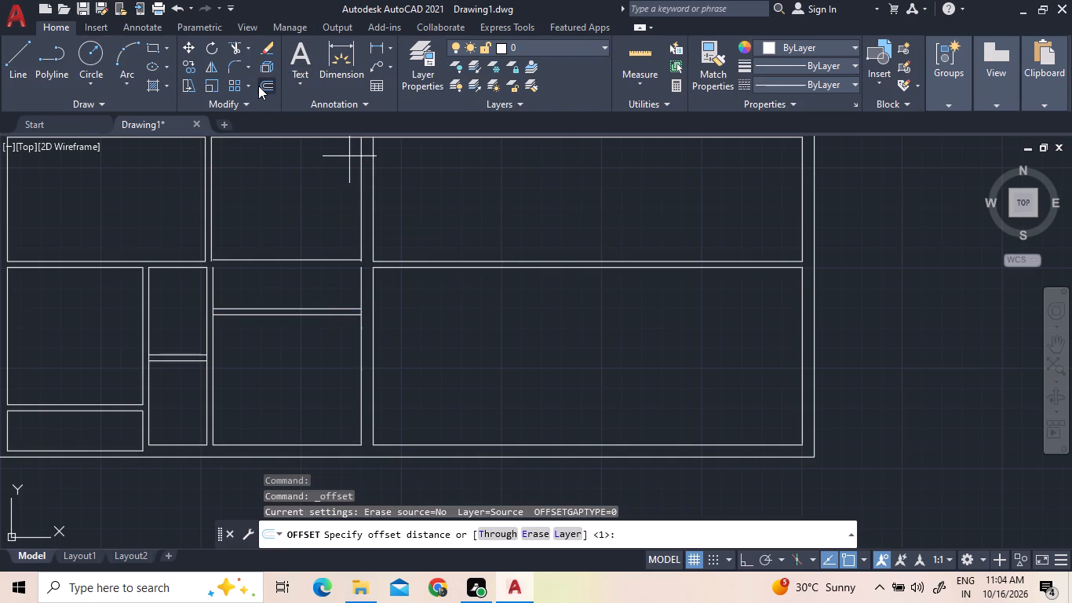
pyautogui.write('0.153')
pyautogui.press('BackSpace')
pyautogui.press('Return')
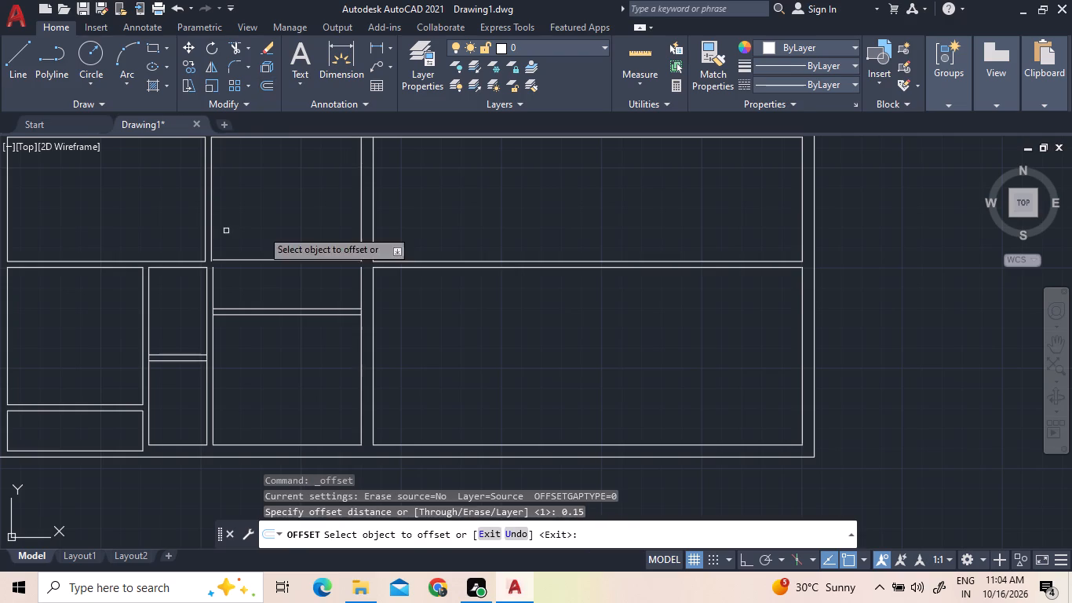
pyautogui.click(270, 258)
pyautogui.click(274, 237)
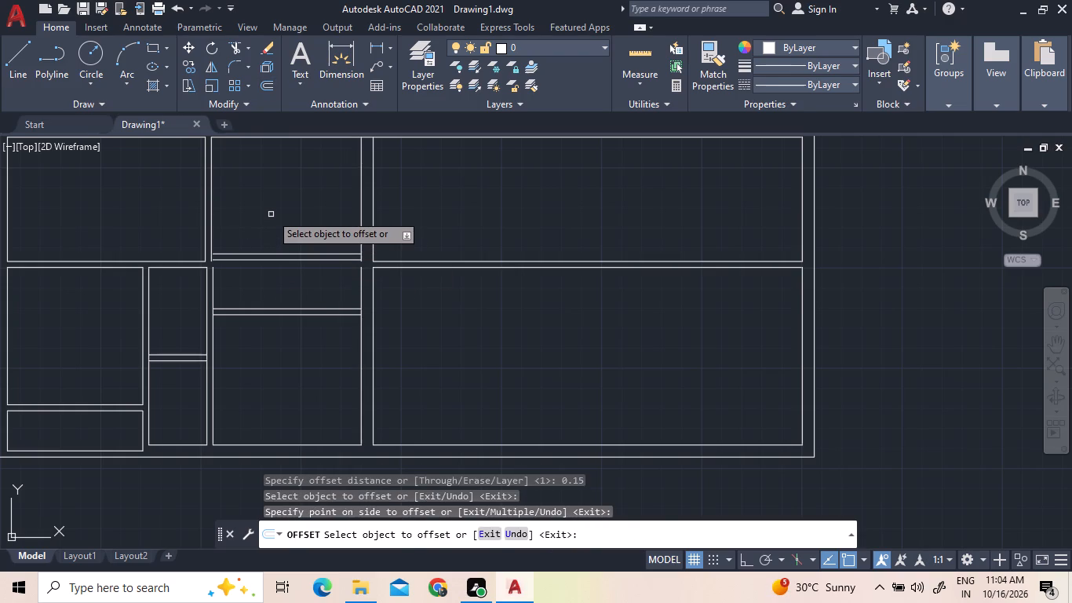
pyautogui.press('Escape')
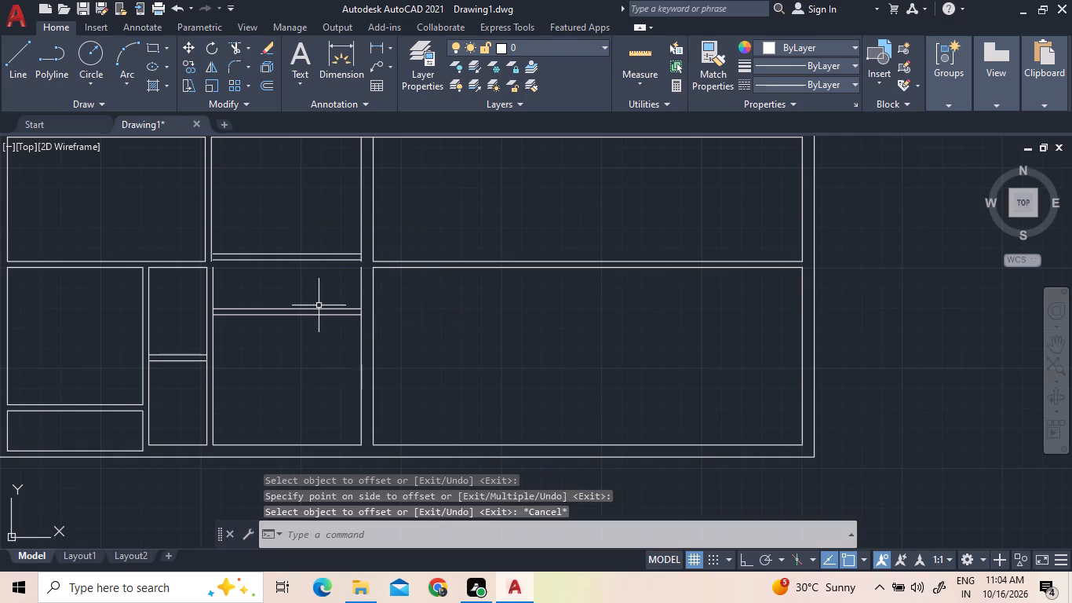
# Measure the dimensions of the room directly above the new upper partition.
pyautogui.scroll(-2, 321, 304)
pyautogui.scroll(2, 344, 267)
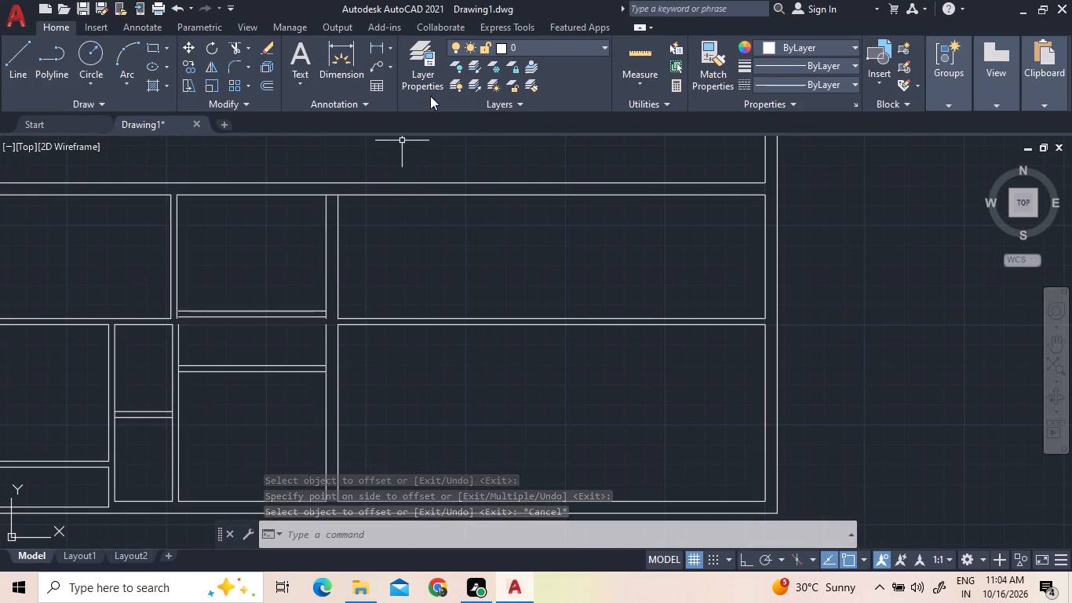
pyautogui.click(634, 53)
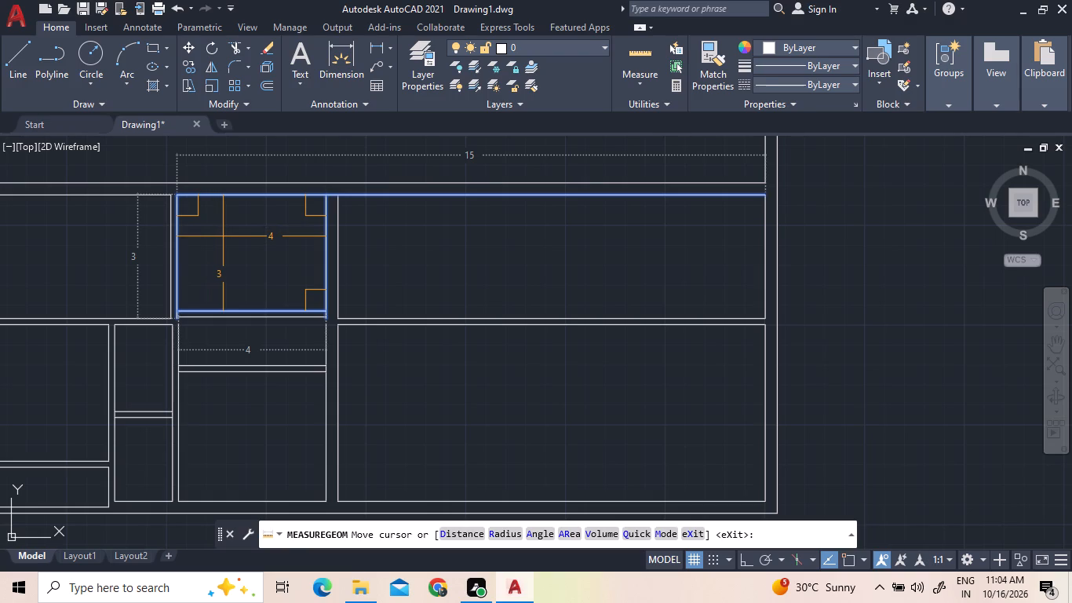
pyautogui.press('Escape')
pyautogui.press('Escape')
# Extend the third room's two vertical side lines up to the new upper partition, taking the left one to the partition's upper line.
pyautogui.press('e')
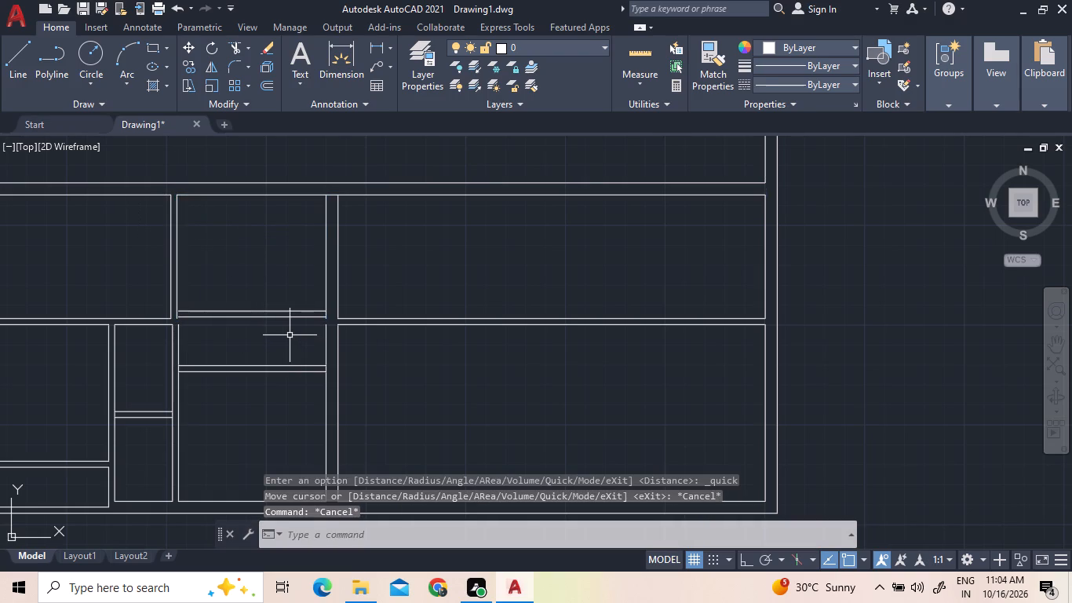
pyautogui.press('x')
pyautogui.press('space')
pyautogui.press('space')
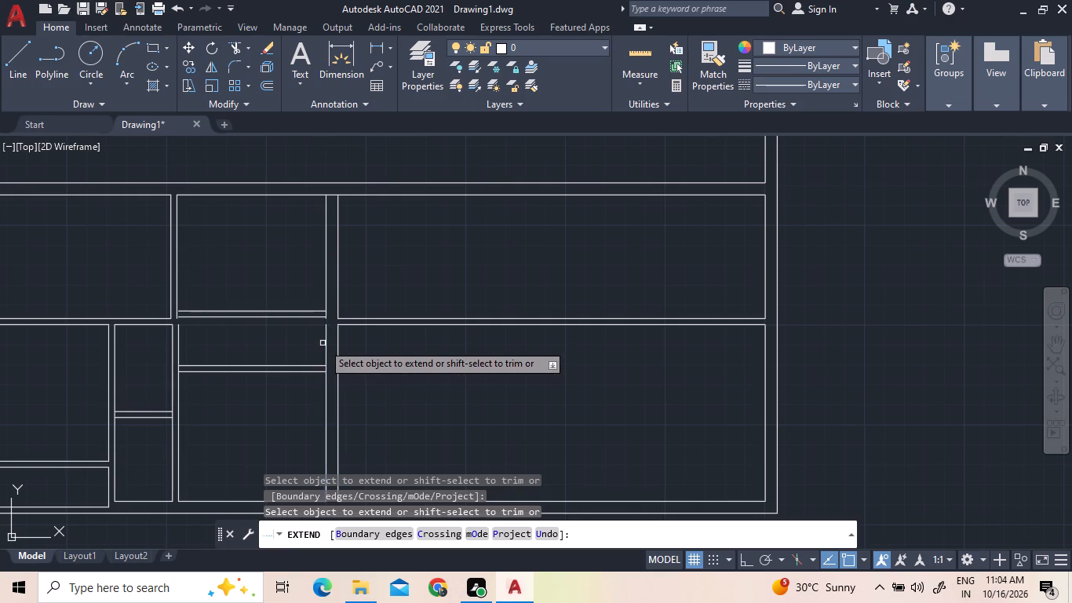
pyautogui.click(326, 334)
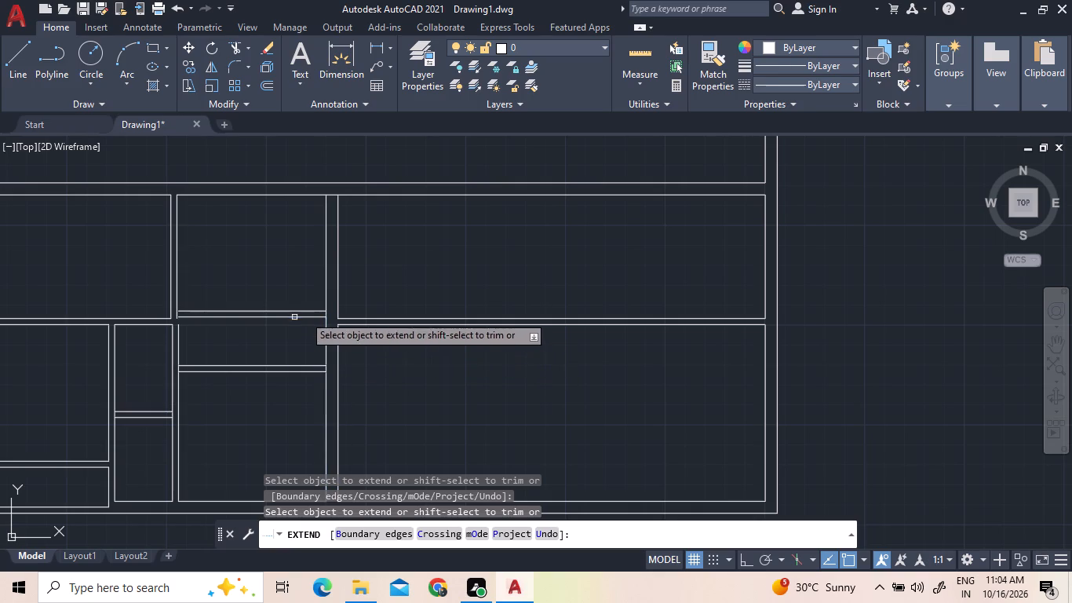
pyautogui.scroll(4, 334, 312)
pyautogui.scroll(-3, 304, 333)
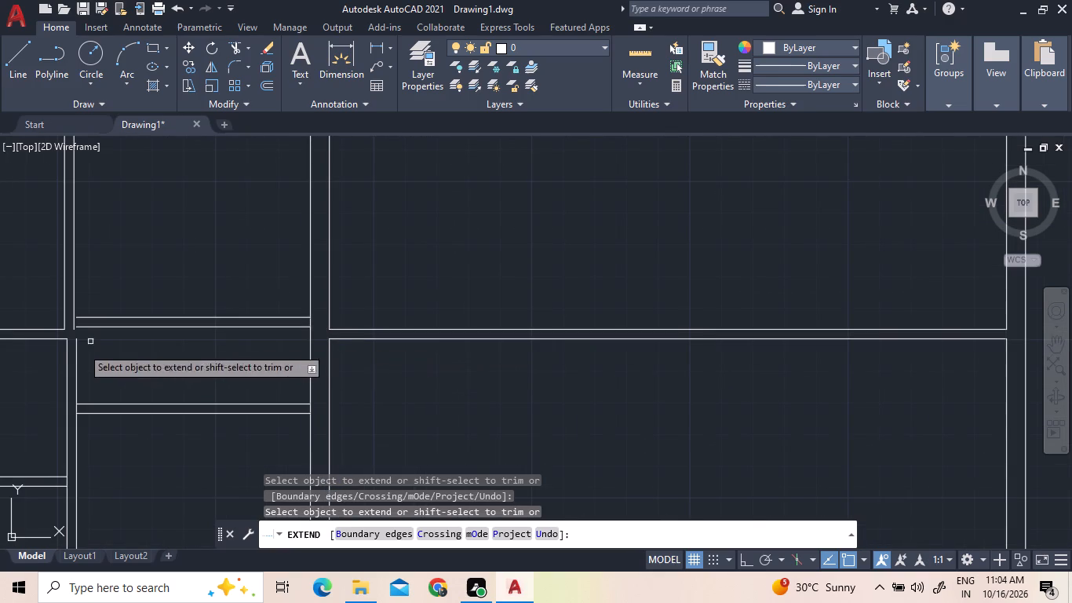
pyautogui.scroll(-1, 86, 360)
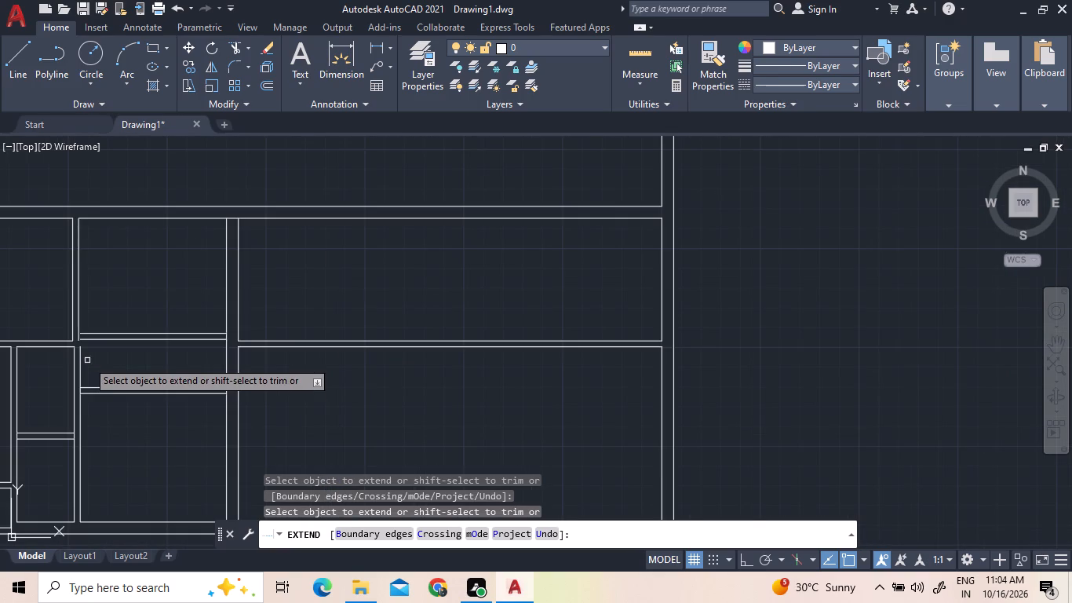
pyautogui.click(78, 356)
pyautogui.scroll(3, 77, 327)
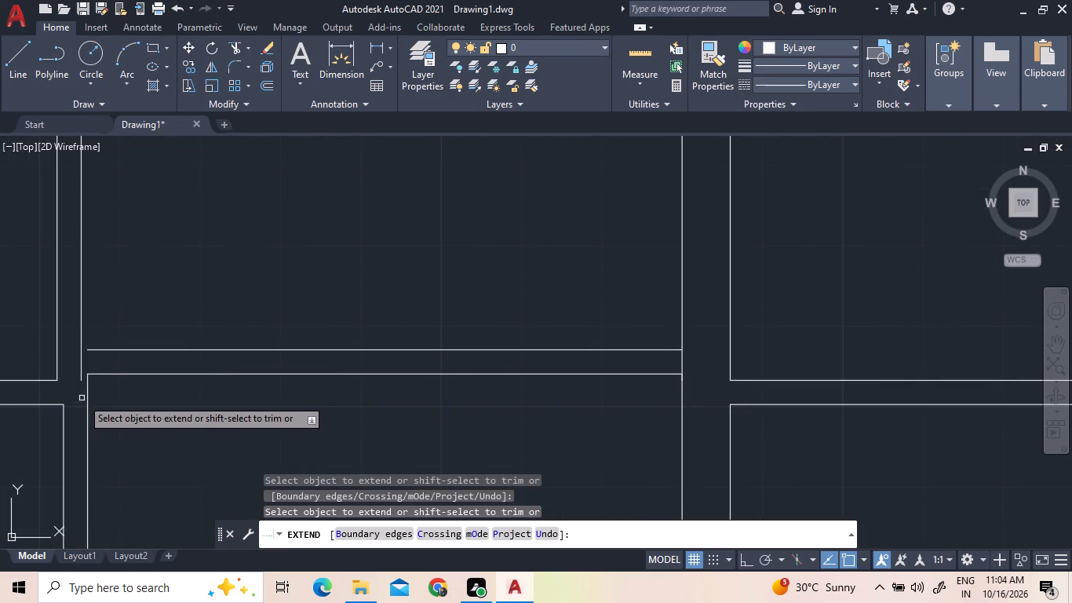
pyautogui.click(88, 393)
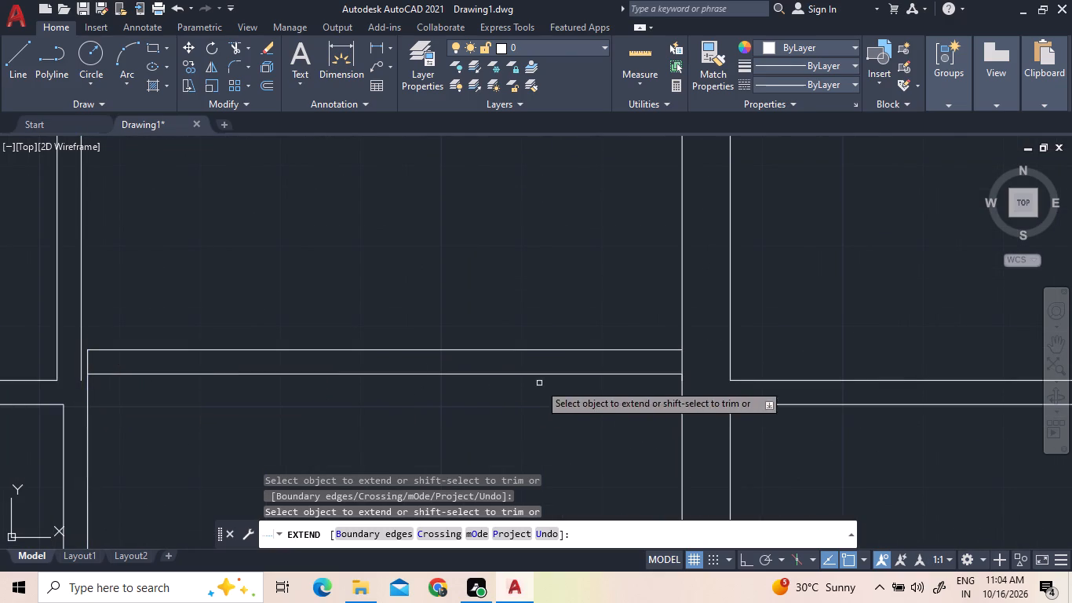
pyautogui.press('Escape')
# Join the two collinear segments of the wall line on the right side of the third room into one line.
pyautogui.click(684, 360)
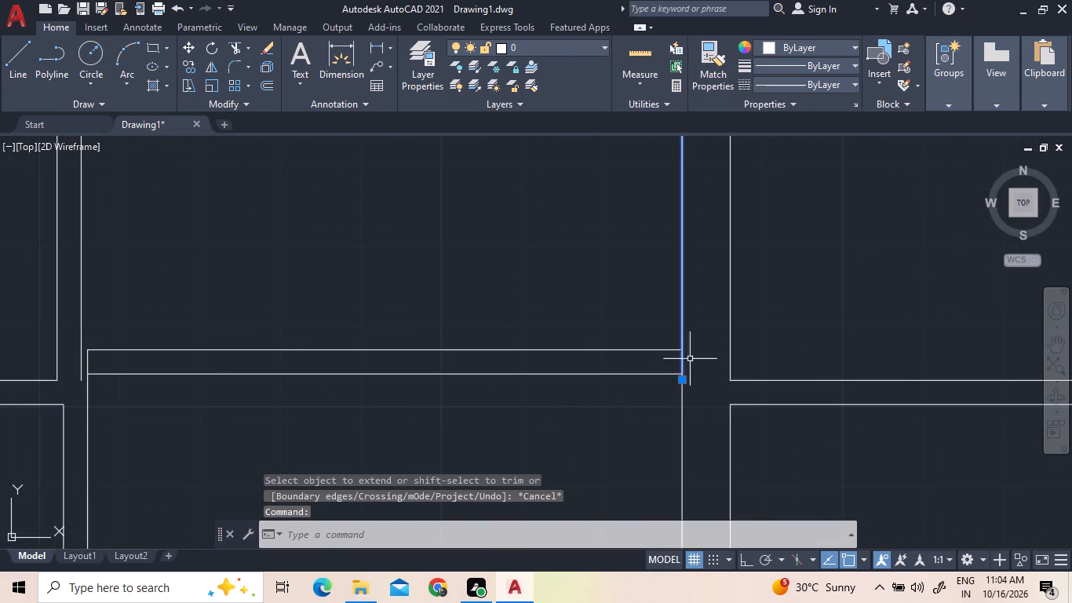
pyautogui.click(684, 403)
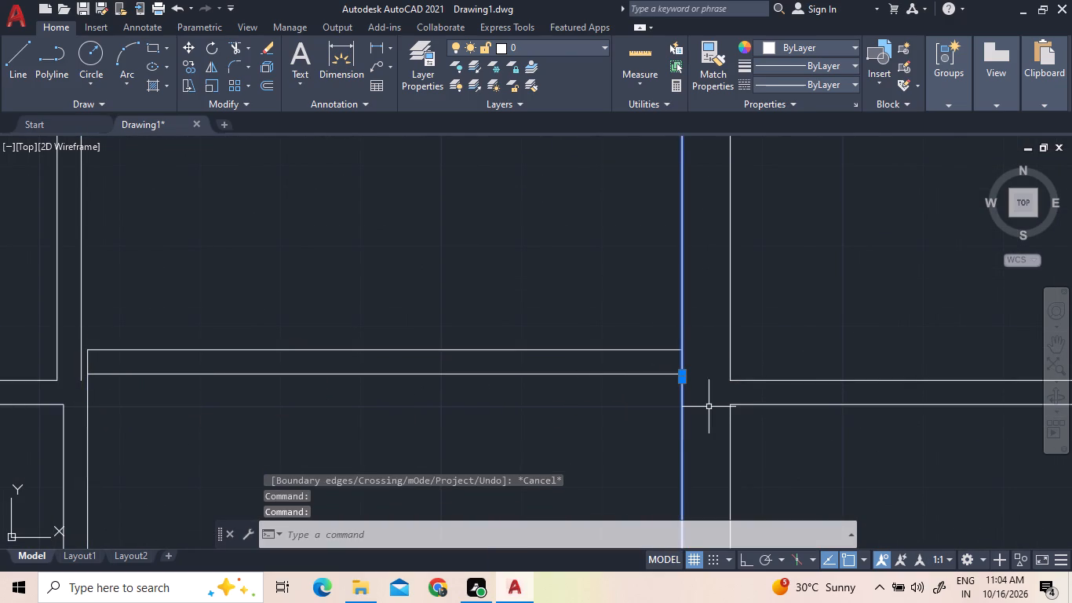
pyautogui.write('j')
pyautogui.press('space')
# Trim the right-side wall line between the paired lines of both horizontal partitions to open the wall junctions.
pyautogui.scroll(-2, 696, 395)
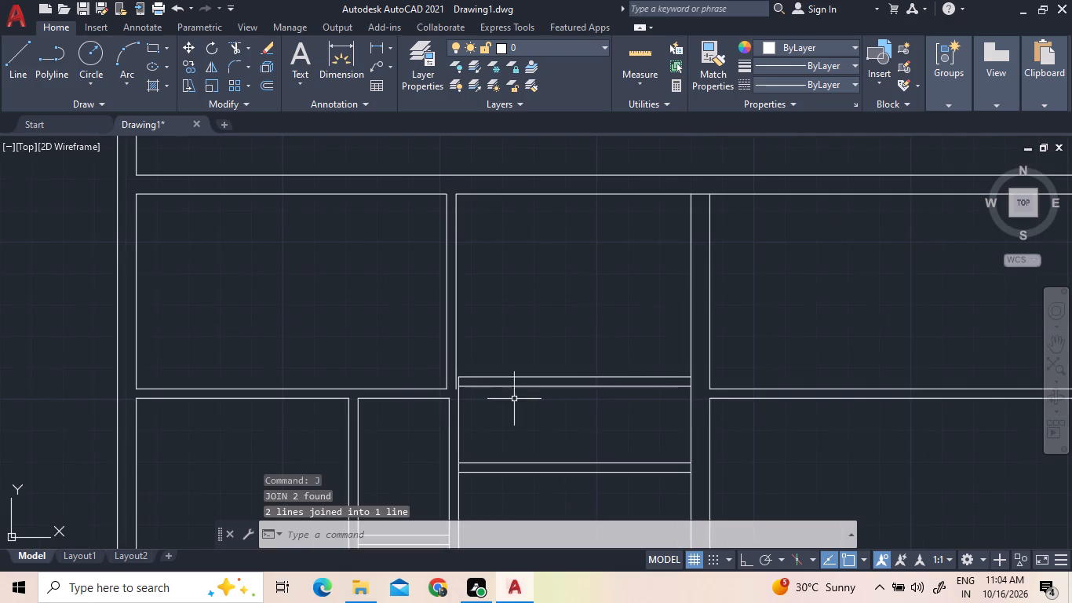
pyautogui.scroll(2, 498, 416)
pyautogui.scroll(-3, 493, 386)
pyautogui.scroll(2, 625, 421)
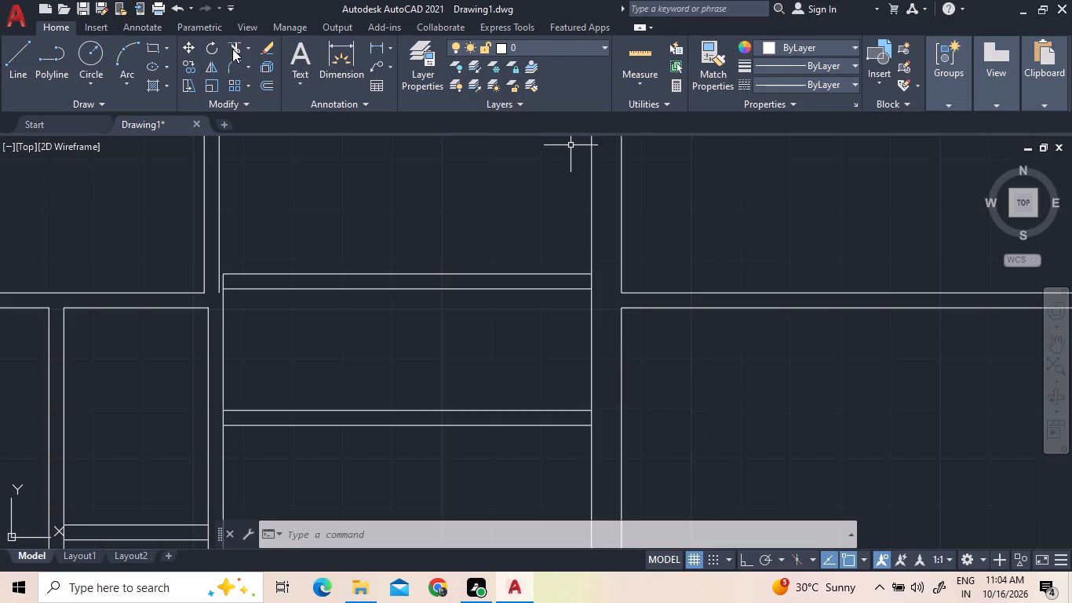
pyautogui.click(232, 49)
pyautogui.click(589, 278)
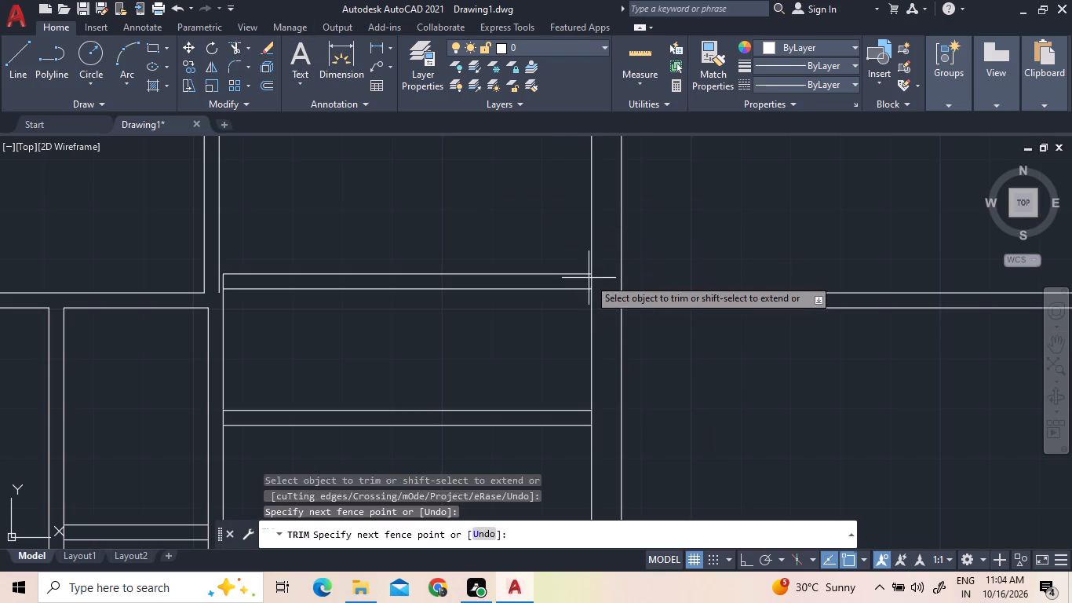
pyautogui.click(600, 280)
pyautogui.click(591, 417)
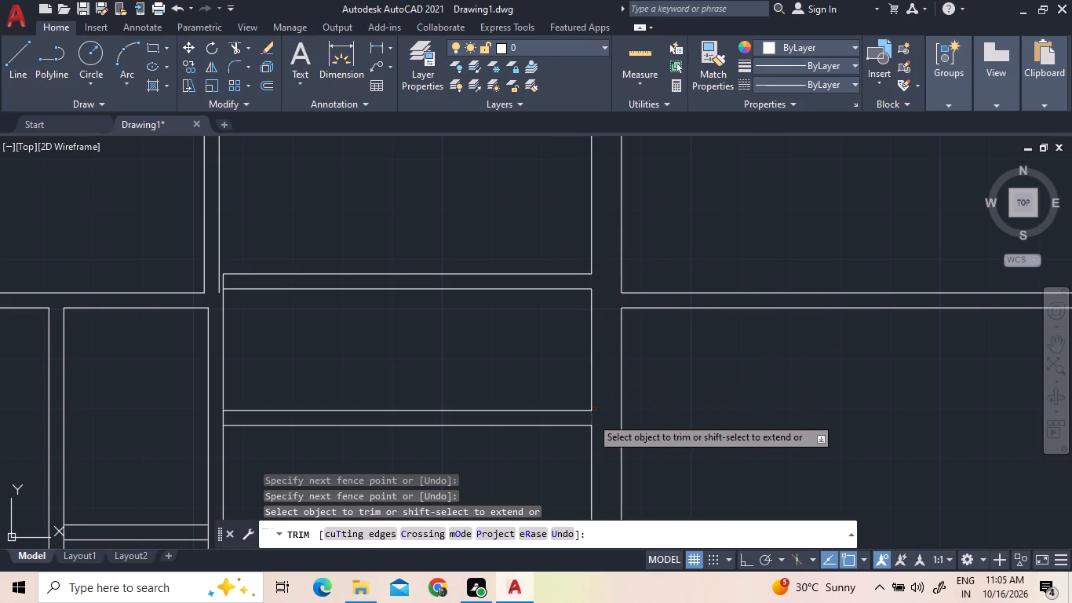
pyautogui.rightClick(607, 322)
pyautogui.click(614, 331)
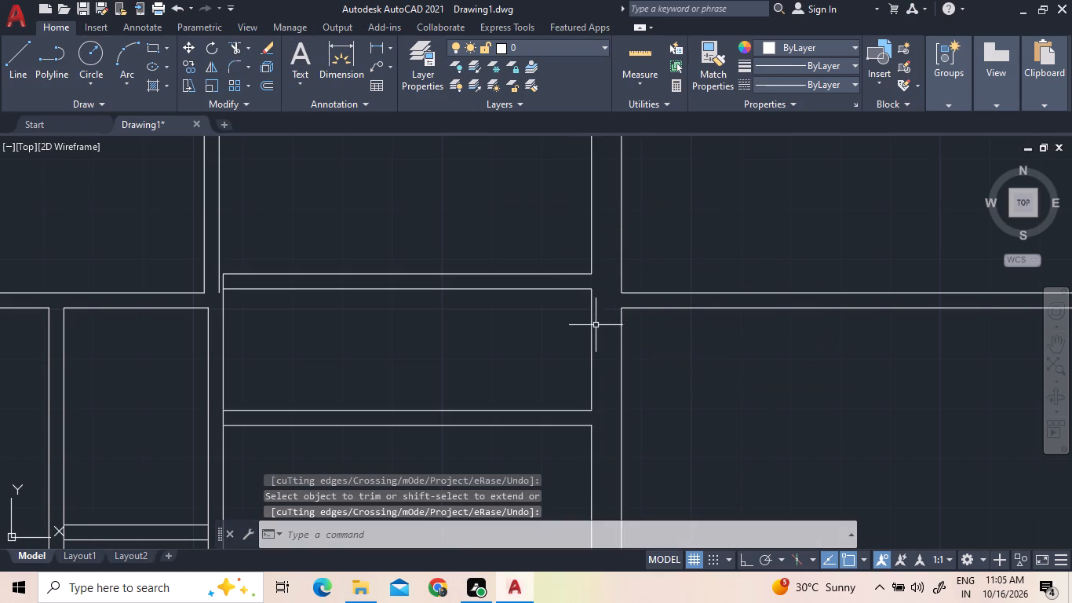
# Offset the right side line of the narrow room between the two horizontal partitions 2.4 to the left.
pyautogui.click(269, 90)
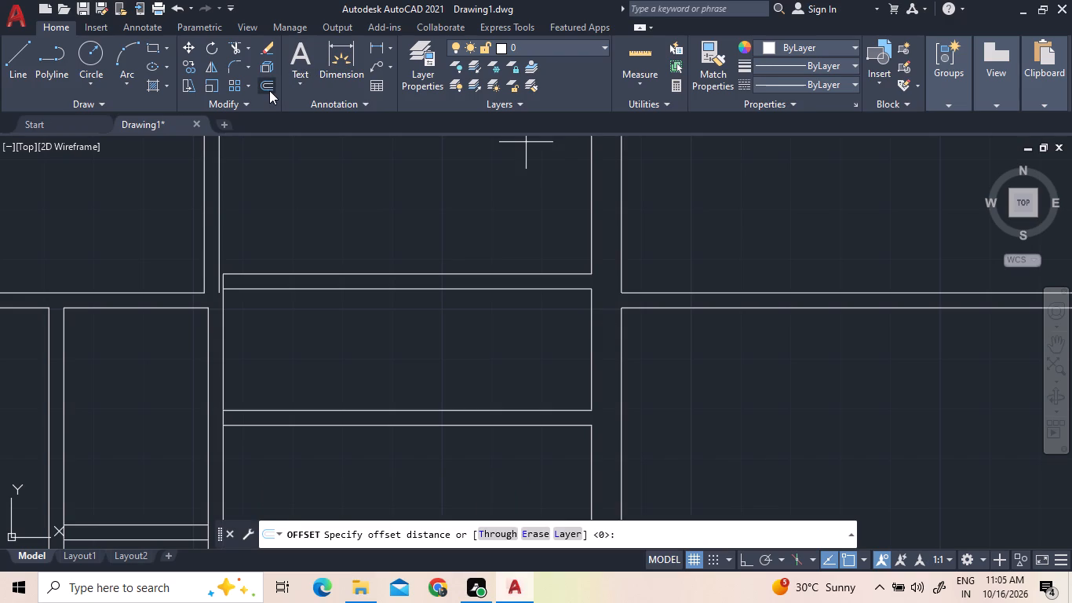
pyautogui.press('2')
pyautogui.write('.4')
pyautogui.press('Return')
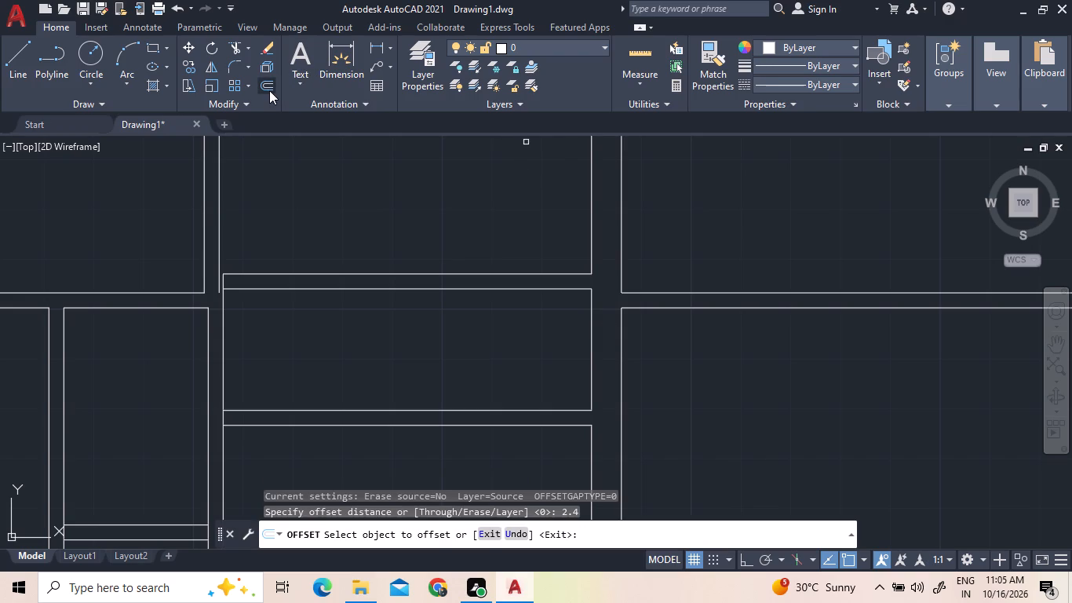
pyautogui.click(593, 321)
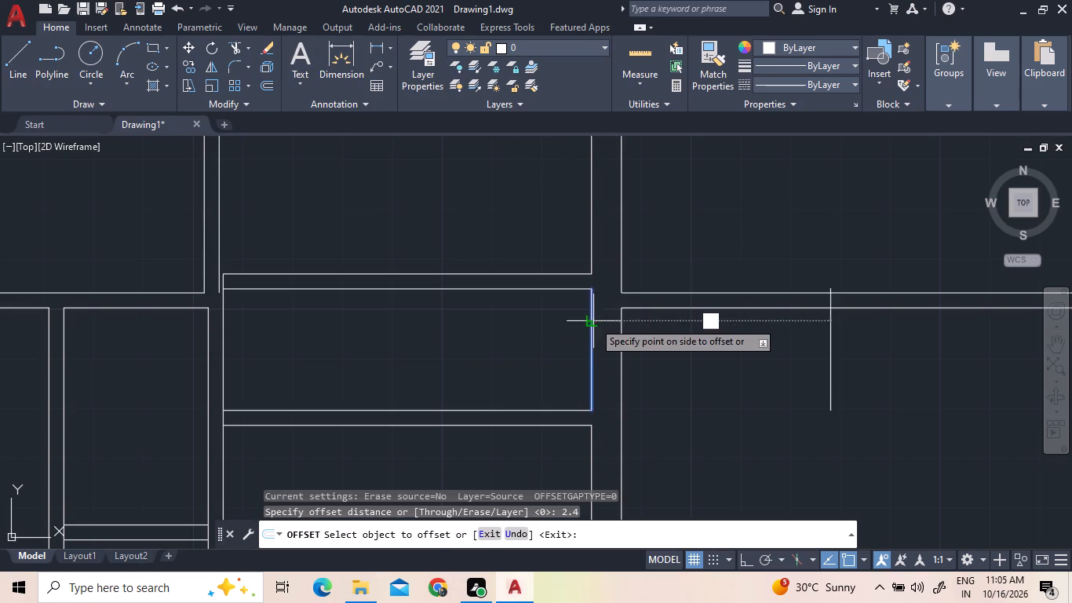
pyautogui.click(512, 334)
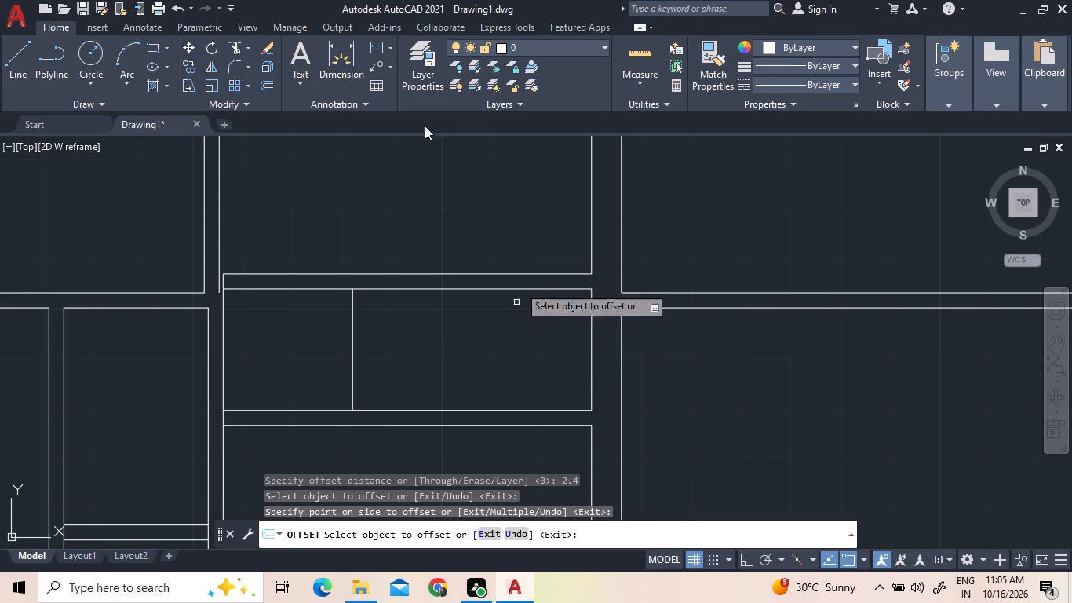
# Offset the narrow room's new vertical dividing line 0.15 to the left to form the partition thickness.
pyautogui.click(268, 81)
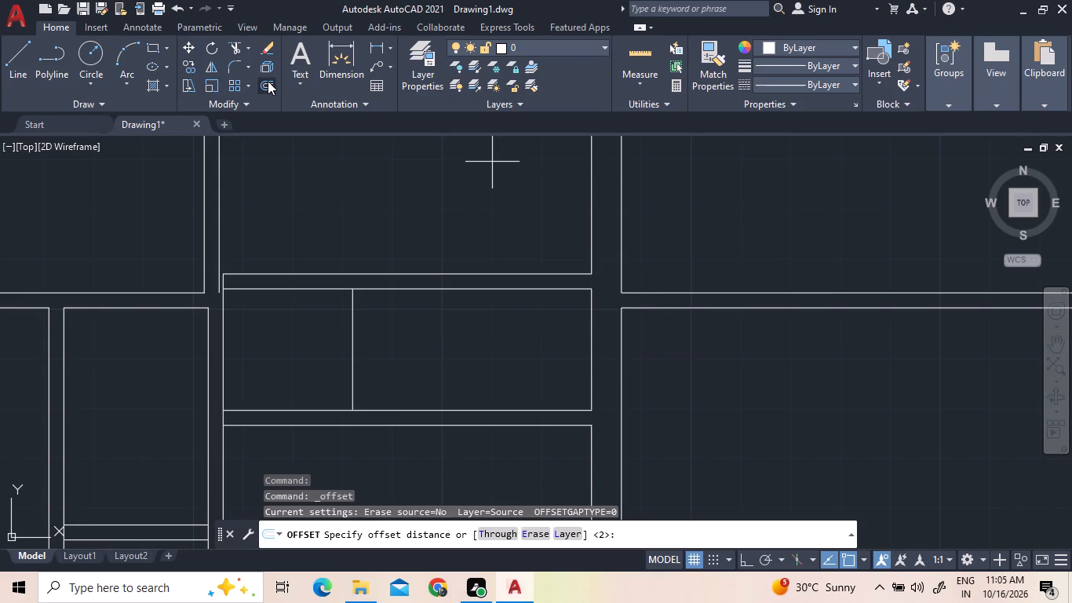
pyautogui.write('0.15')
pyautogui.press('Return')
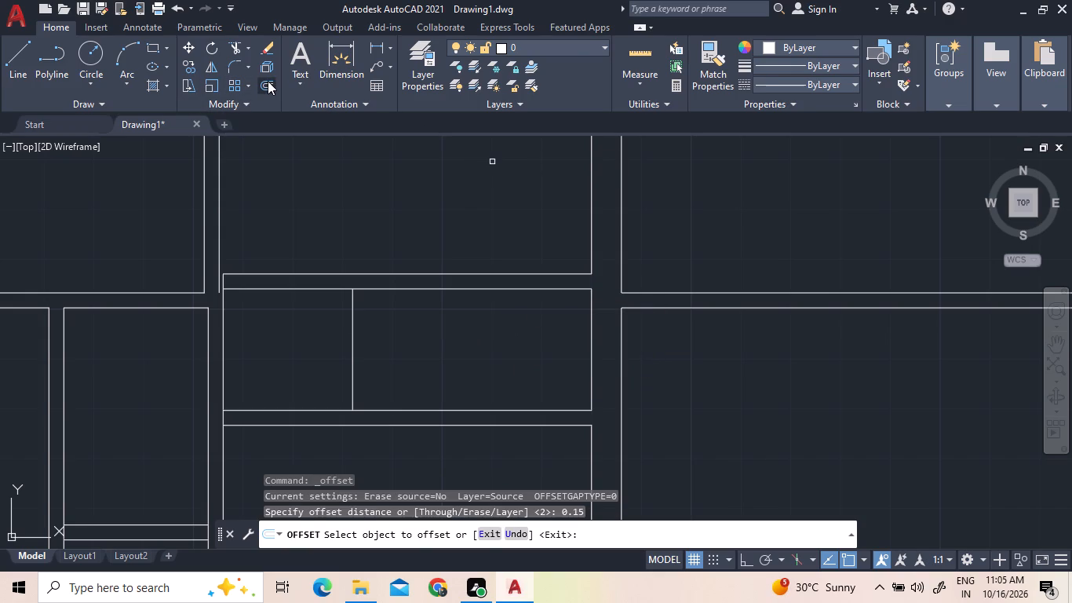
pyautogui.click(352, 320)
pyautogui.click(312, 323)
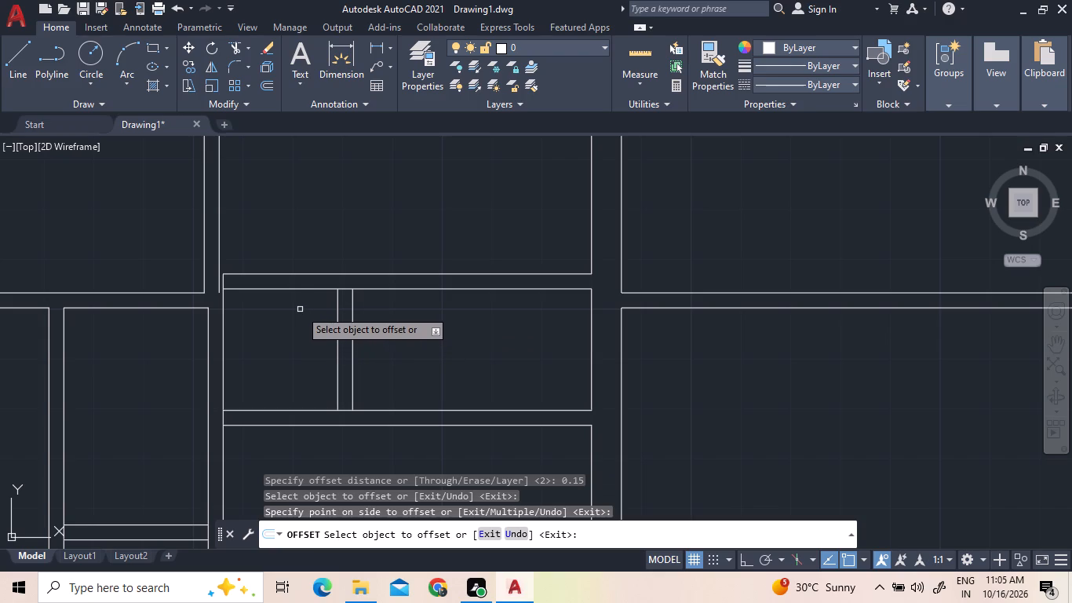
pyautogui.press('Escape')
pyautogui.press('Escape')
# Trim away the narrow room's left side line and the upper partition line between the new dividing wall's two lines.
pyautogui.write('tr')
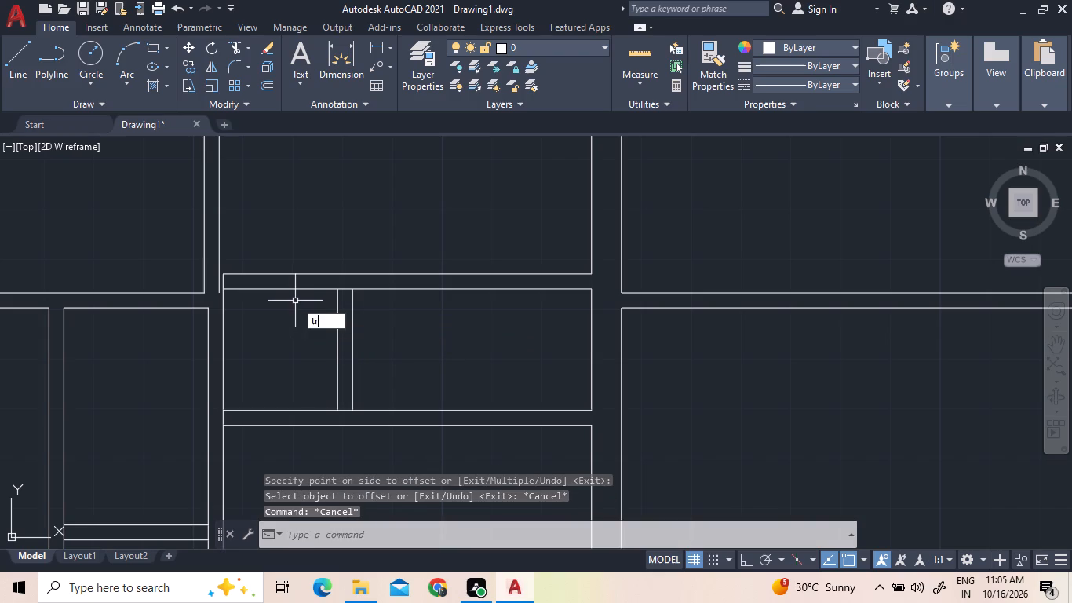
pyautogui.press('space')
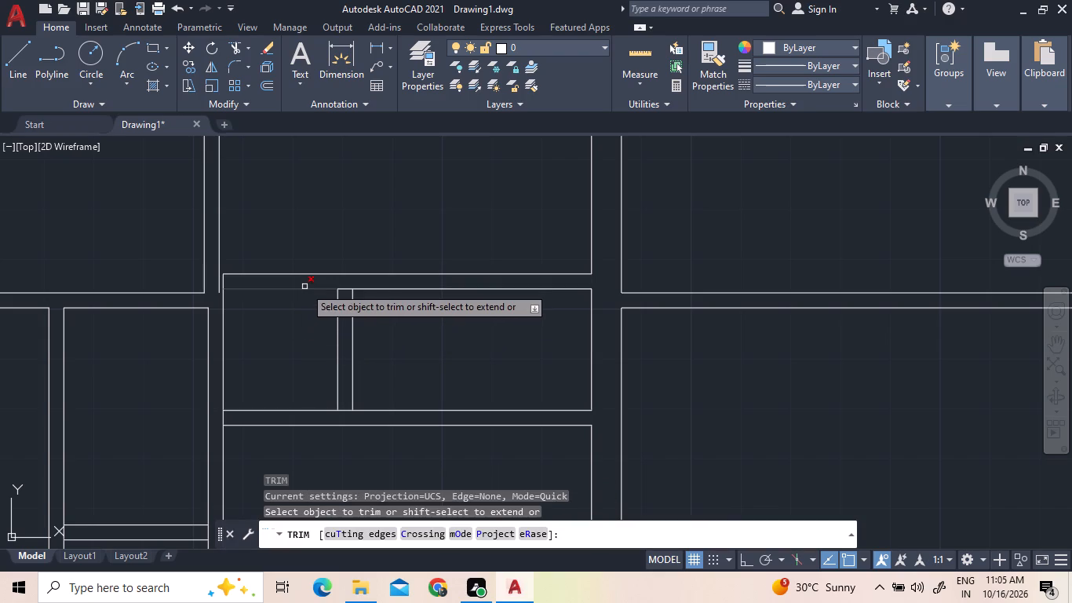
pyautogui.click(304, 287)
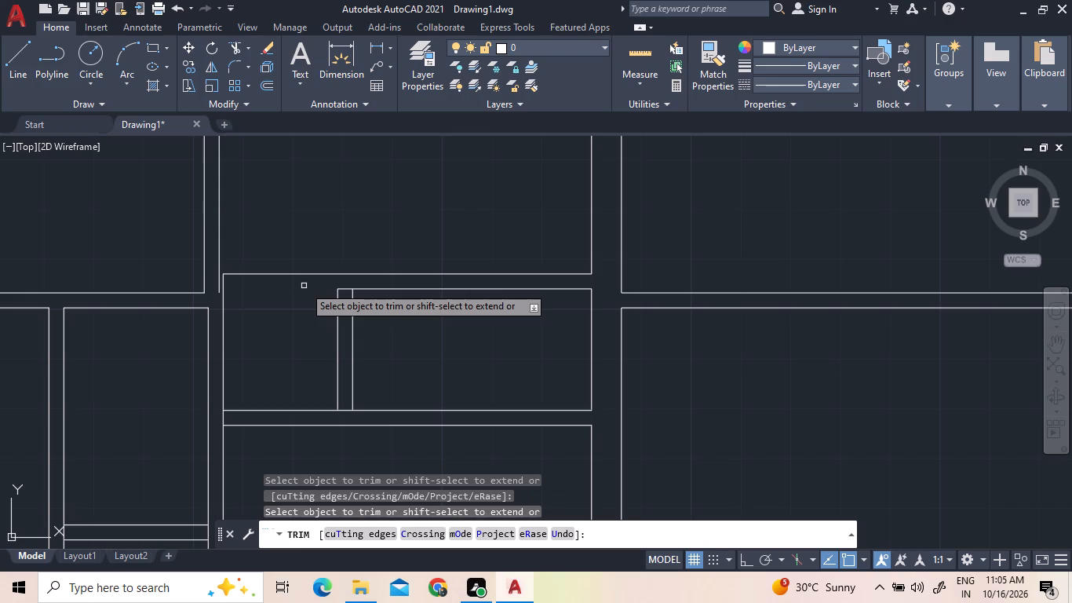
pyautogui.press('u')
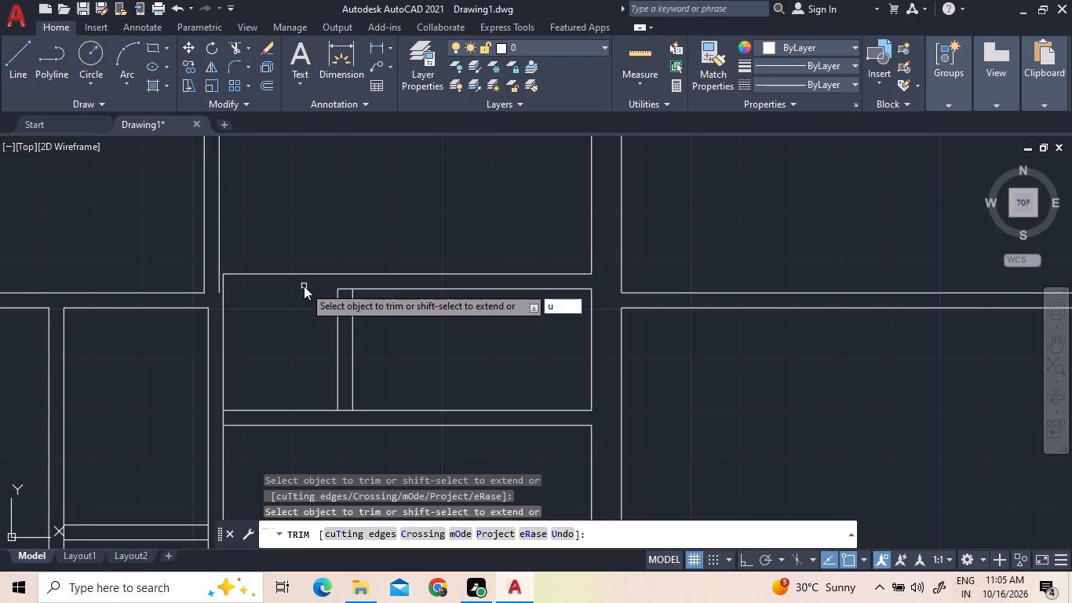
pyautogui.press('Return')
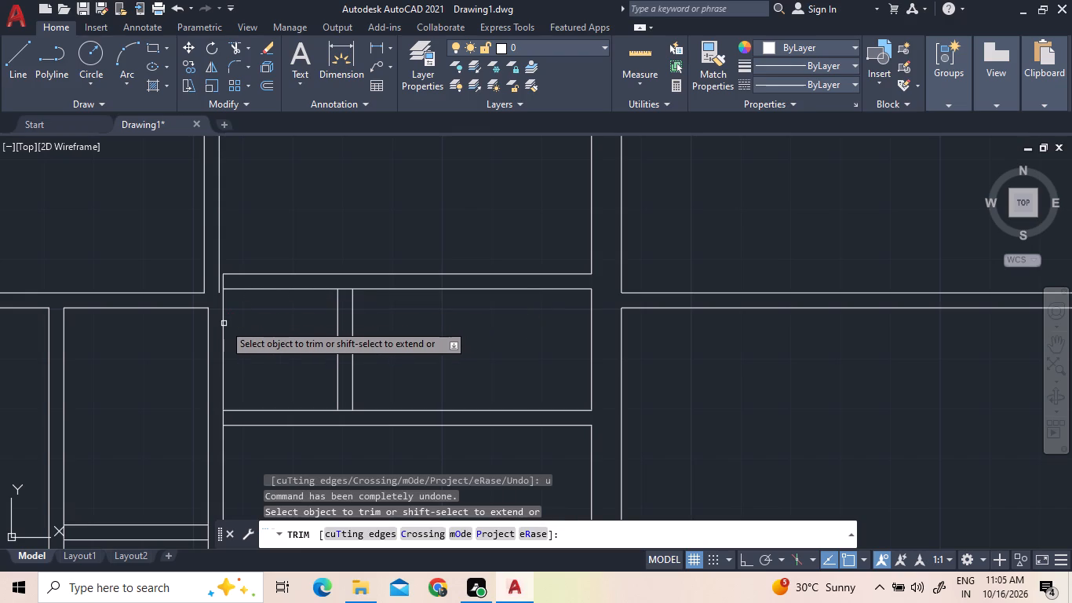
pyautogui.click(224, 323)
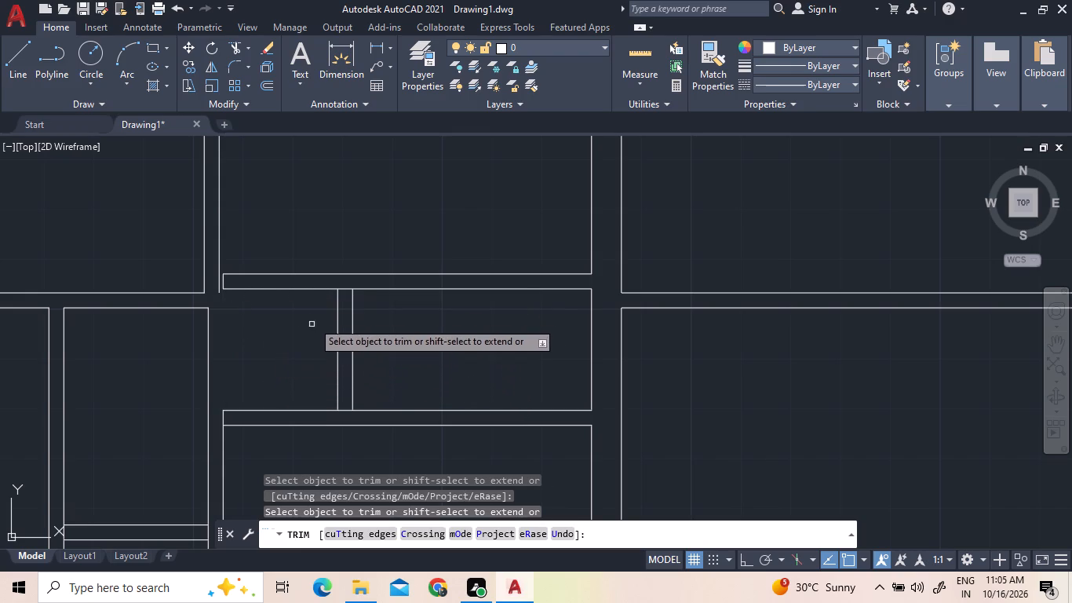
pyautogui.click(342, 291)
pyautogui.click(344, 287)
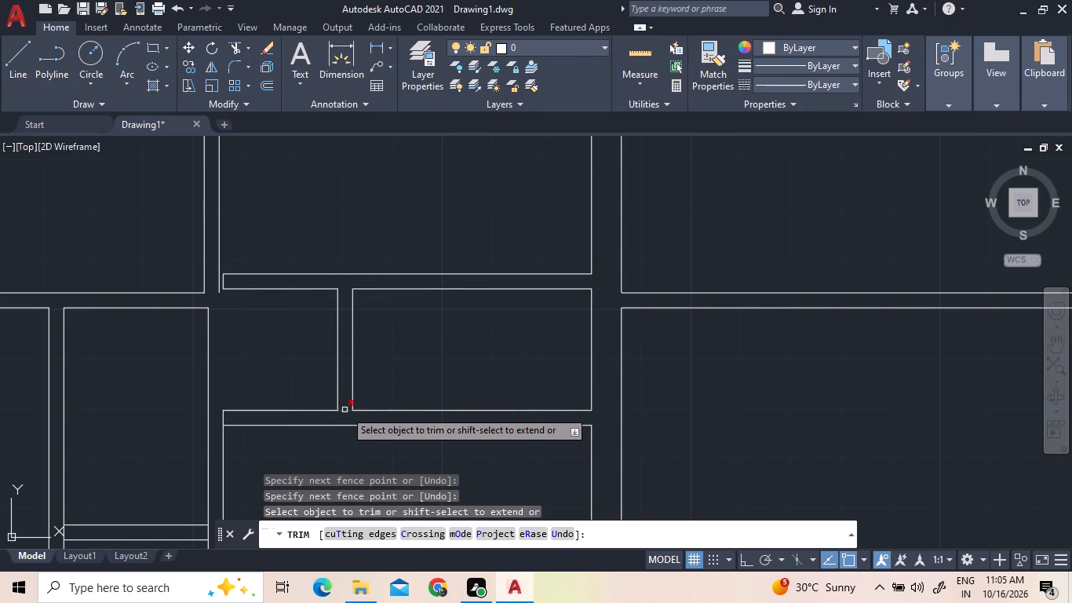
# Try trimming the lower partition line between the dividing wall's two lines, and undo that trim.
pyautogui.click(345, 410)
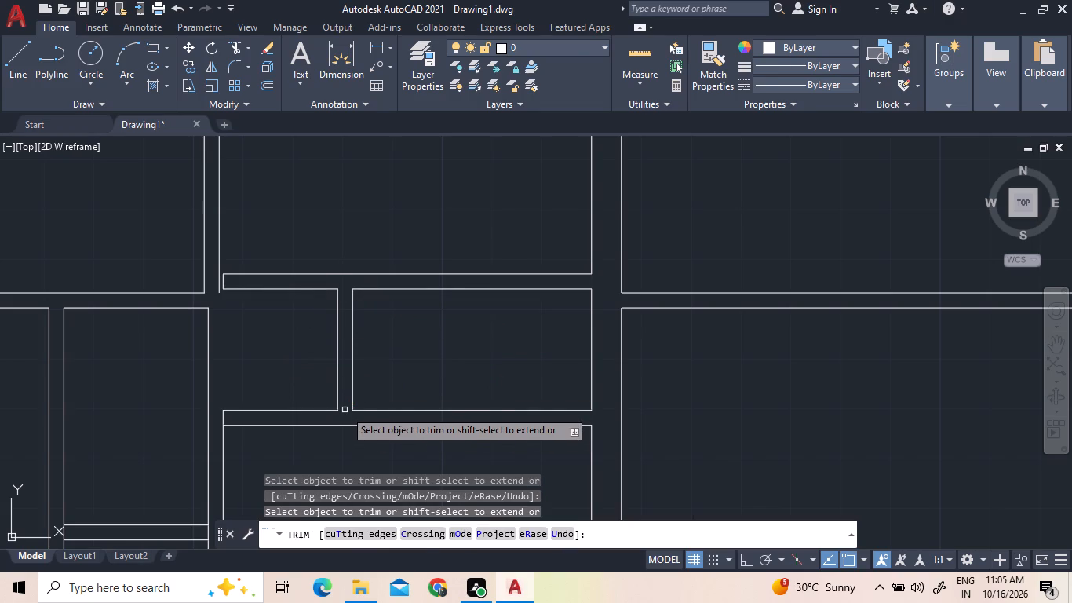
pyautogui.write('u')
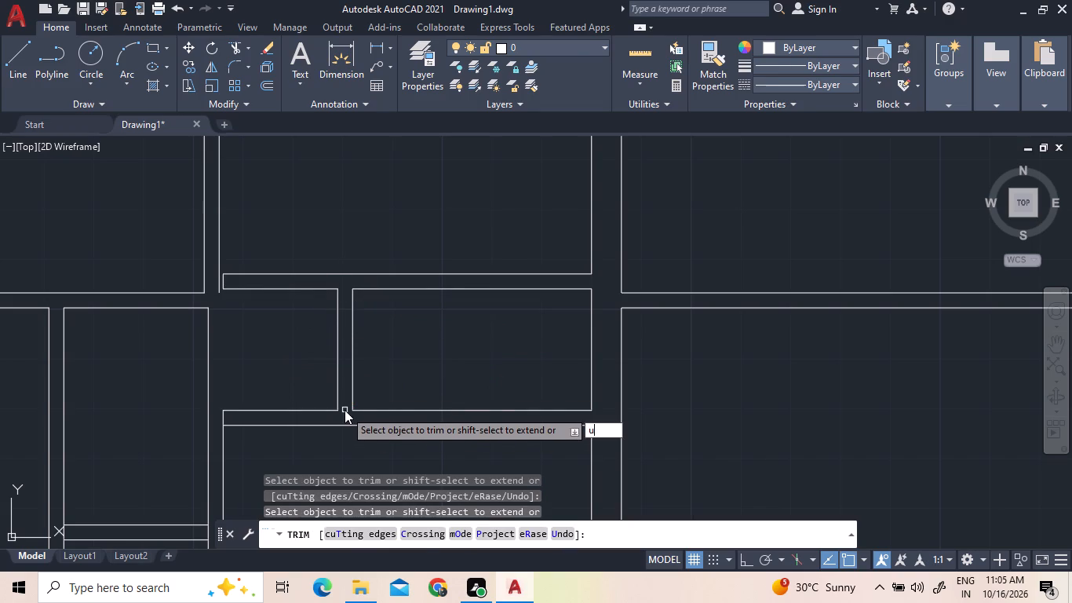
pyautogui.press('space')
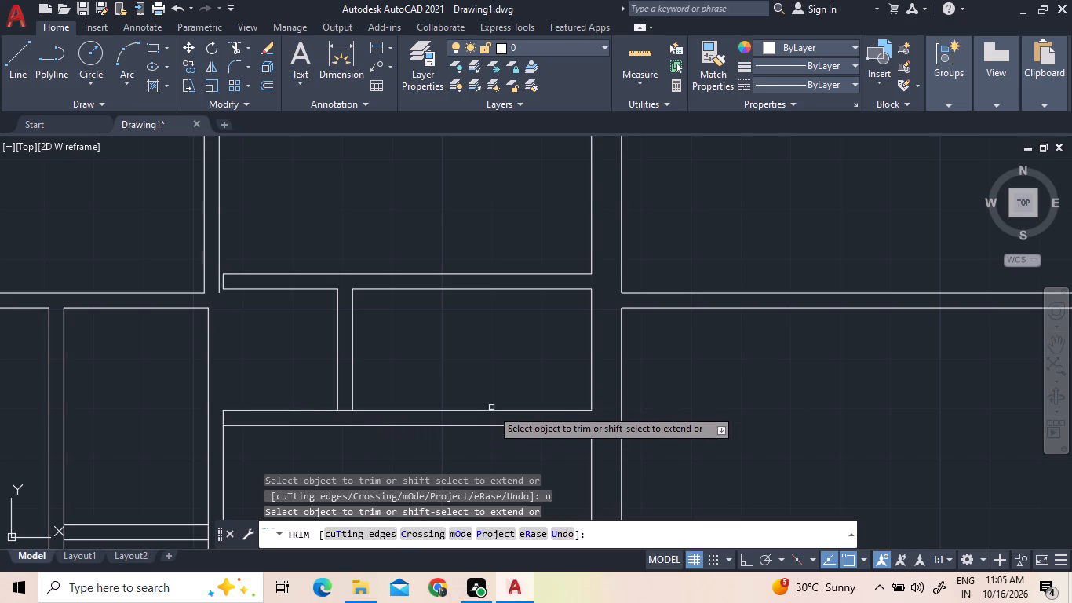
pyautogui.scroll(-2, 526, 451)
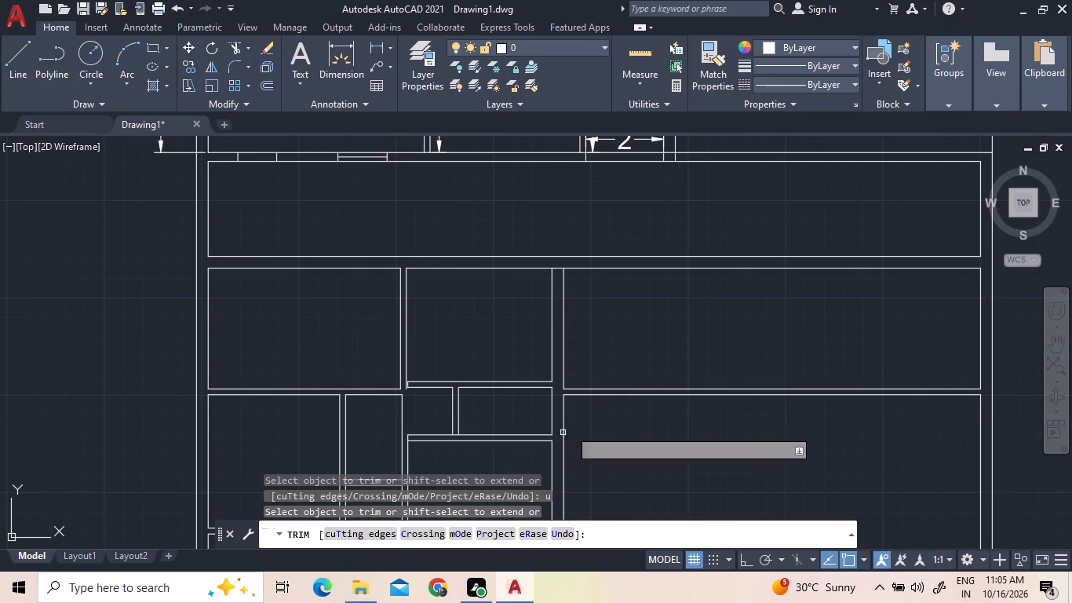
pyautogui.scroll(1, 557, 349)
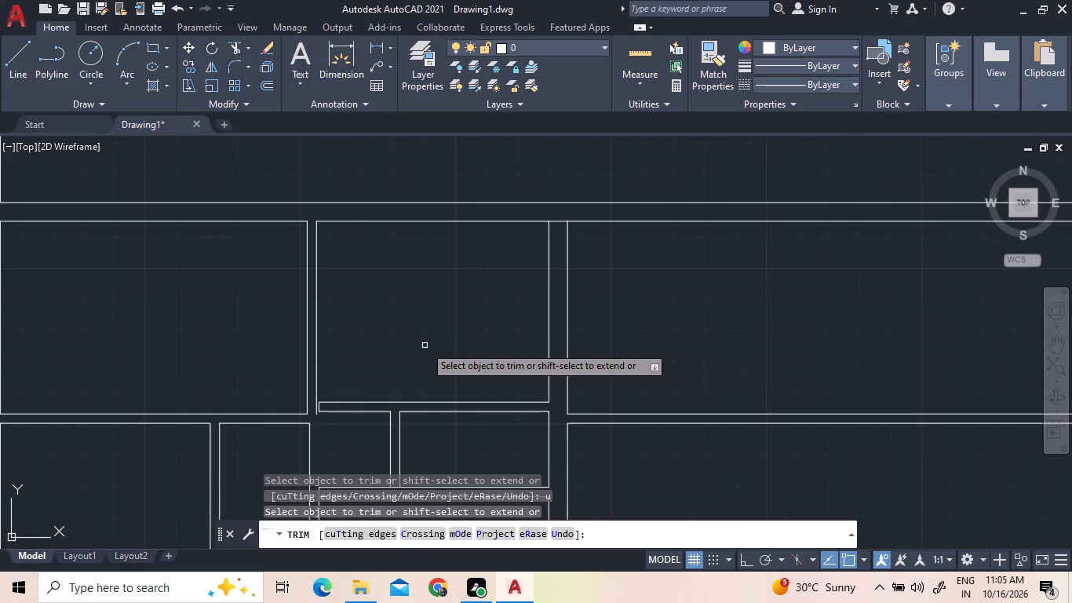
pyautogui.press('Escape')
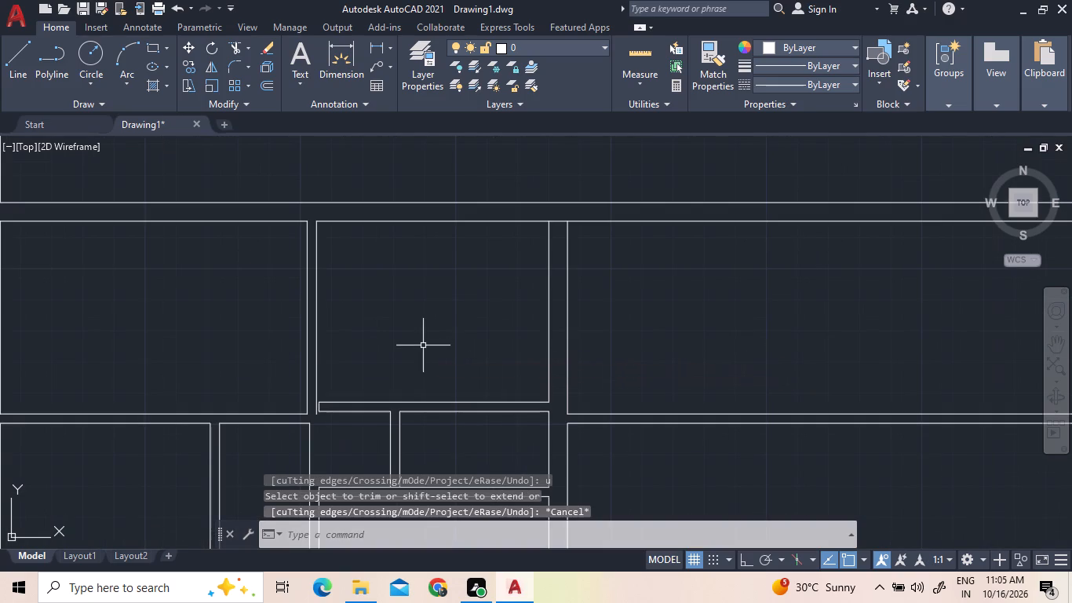
# Erase the left side line of the room directly above the narrow room.
pyautogui.click(315, 355)
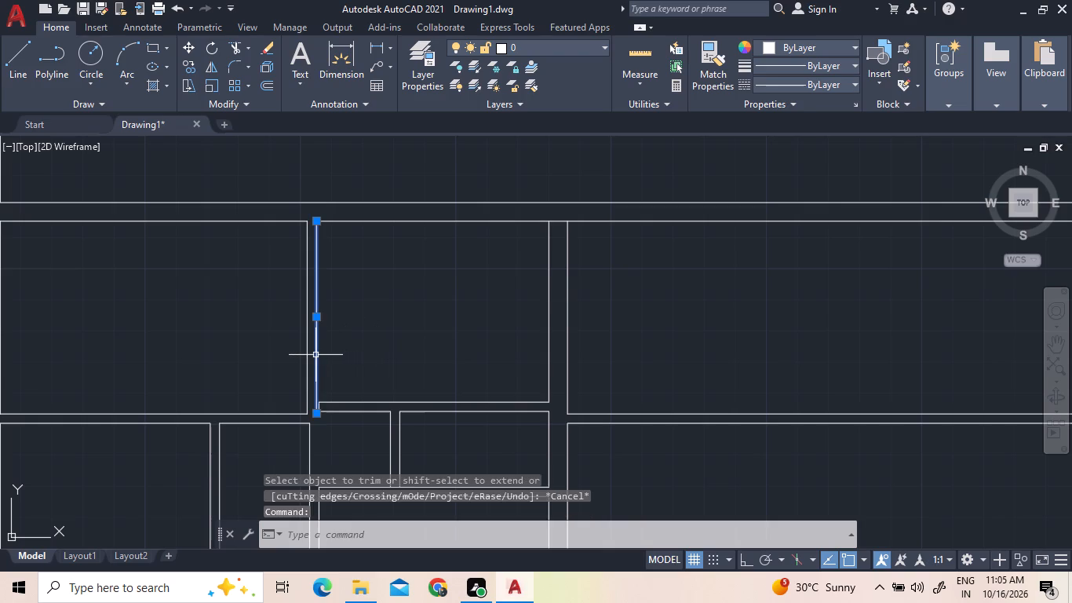
pyautogui.press('Delete')
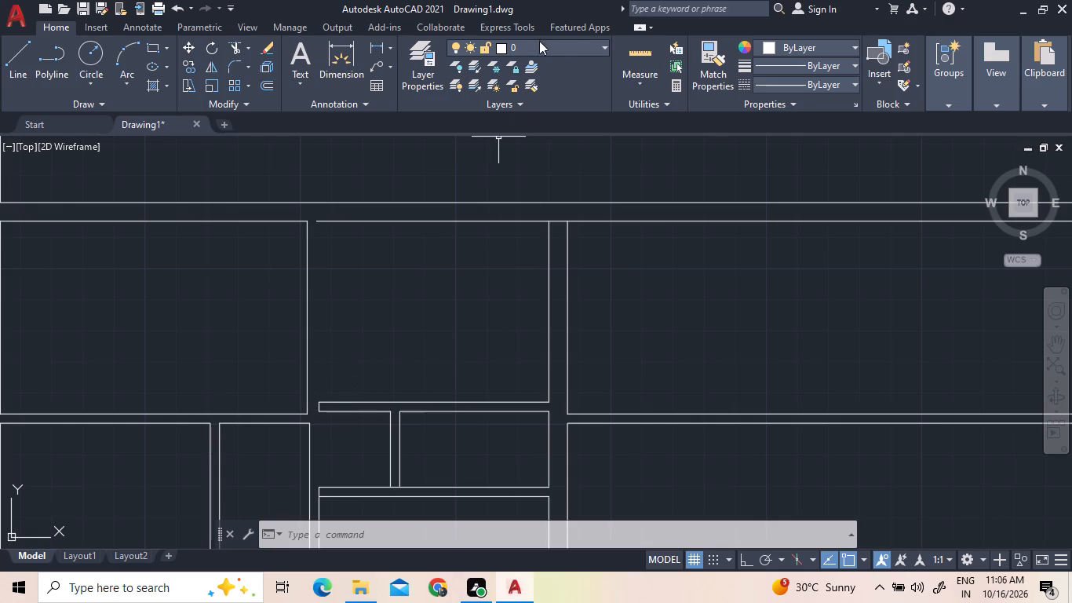
# Measure the spacing between the walls of the room above the narrow room.
pyautogui.click(634, 67)
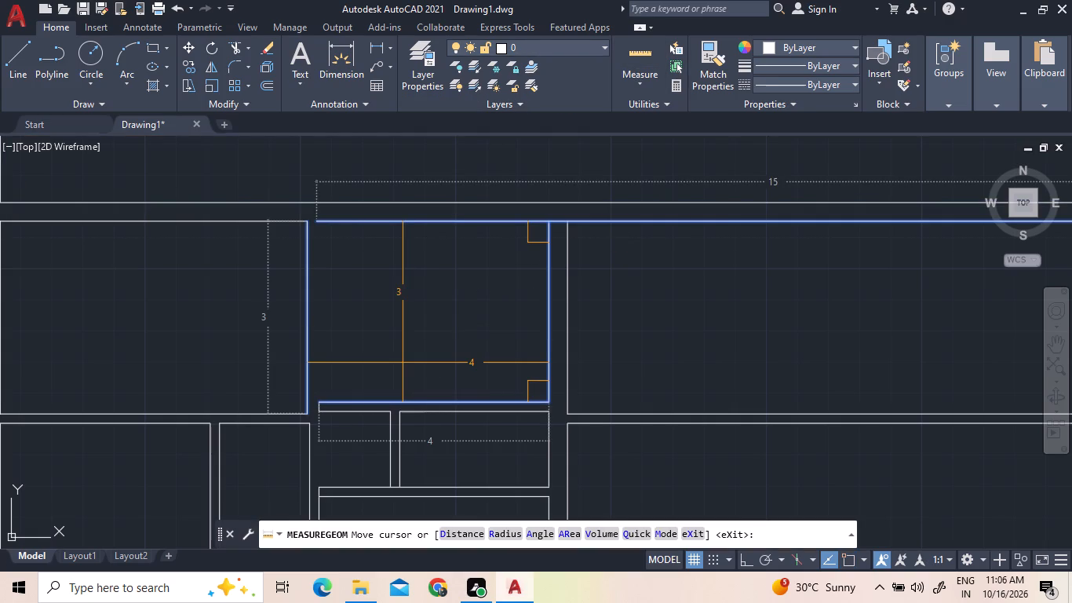
pyautogui.press('Escape')
pyautogui.press('Escape')
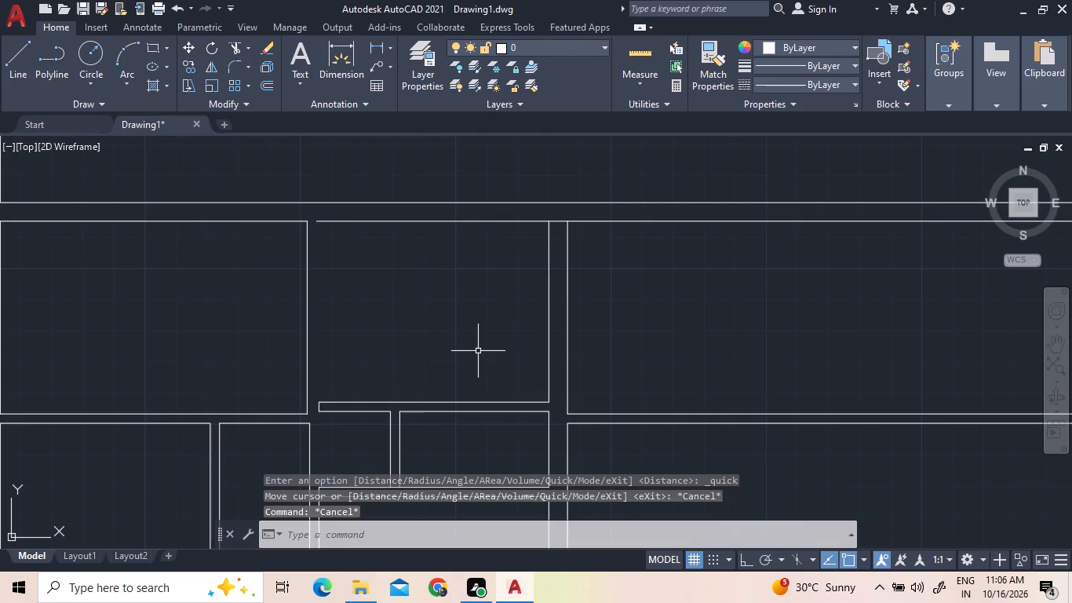
# Offset the right side line of the room above the narrow room 1.2 to the left.
pyautogui.click(269, 86)
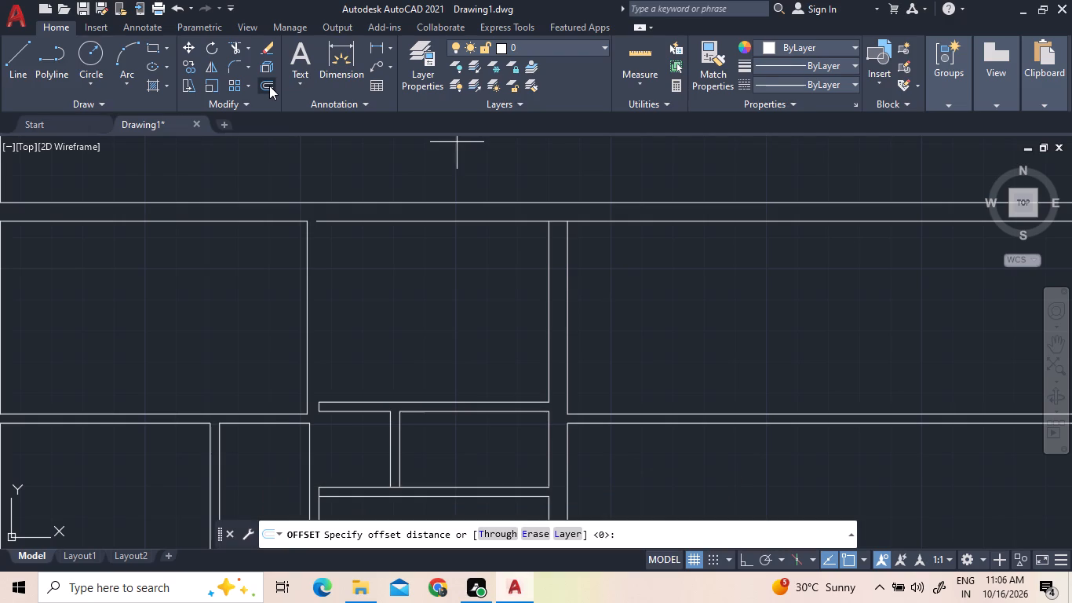
pyautogui.write('1.2')
pyautogui.press('Return')
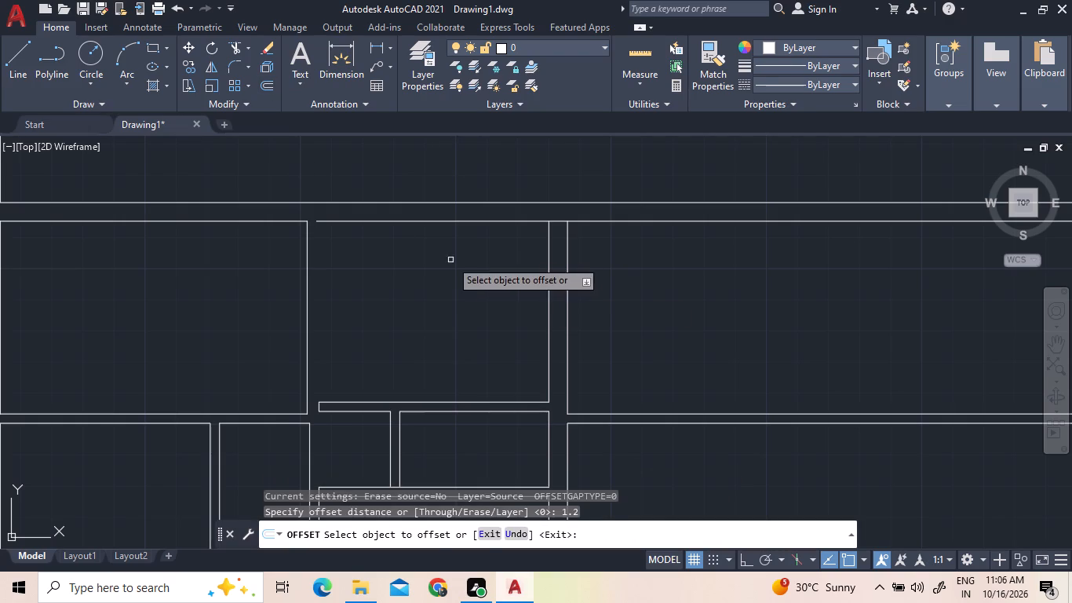
pyautogui.click(549, 296)
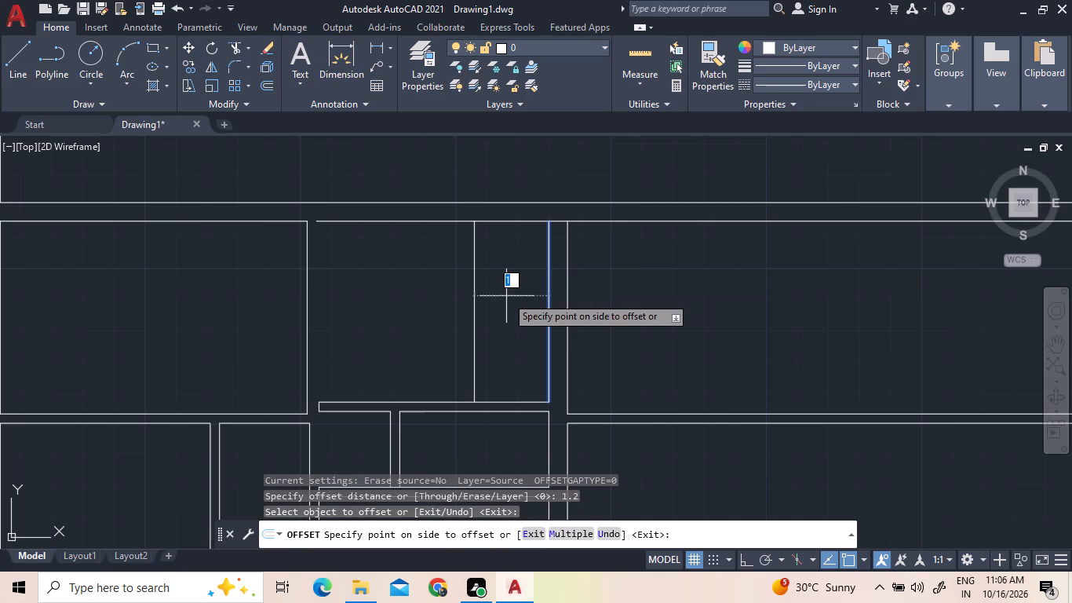
pyautogui.click(506, 296)
pyautogui.press('Escape')
pyautogui.press('Escape')
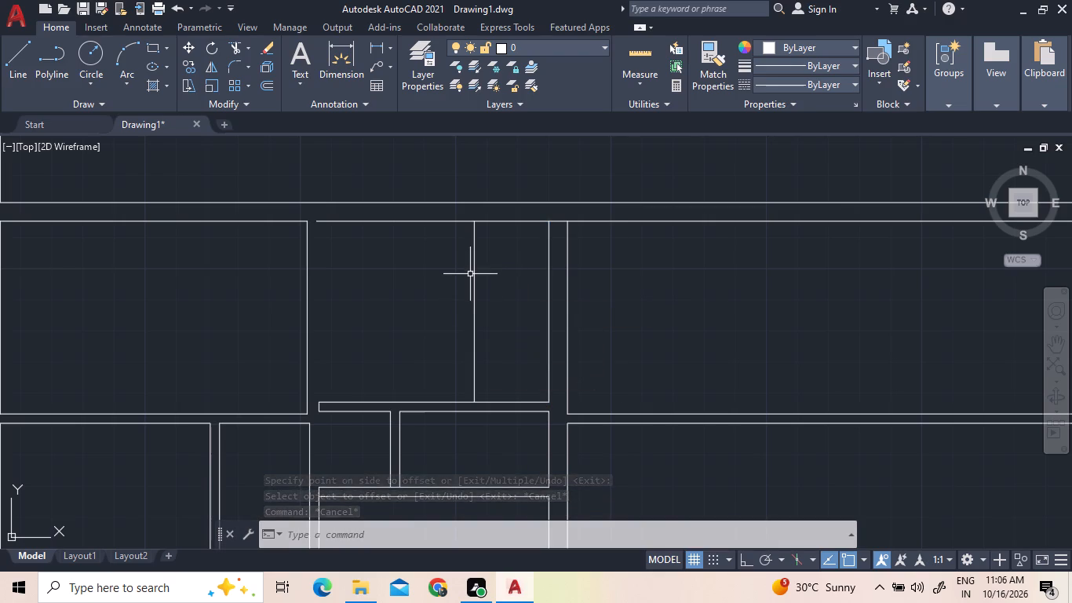
# Offset the upper room's new vertical dividing line 0.15 to the left to form the partition thickness.
pyautogui.click(261, 89)
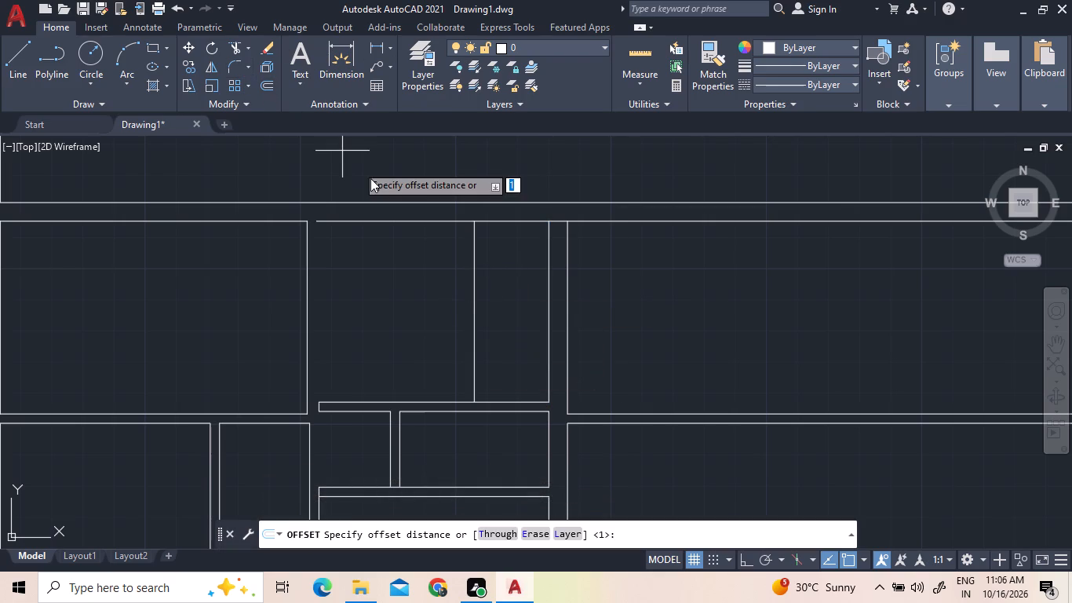
pyautogui.write('0.15')
pyautogui.press('Return')
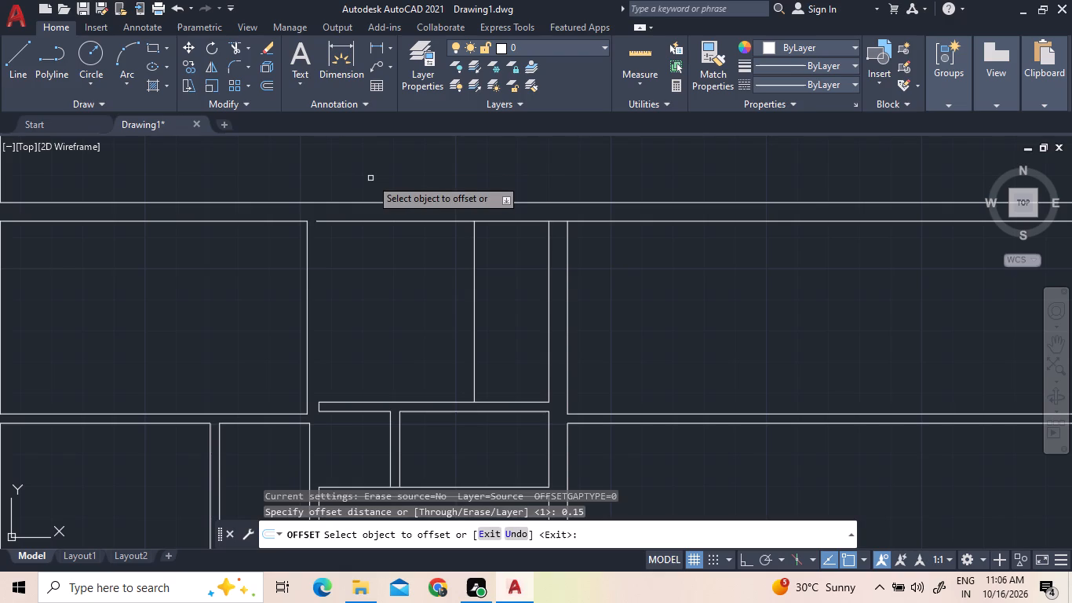
pyautogui.click(476, 296)
pyautogui.click(451, 297)
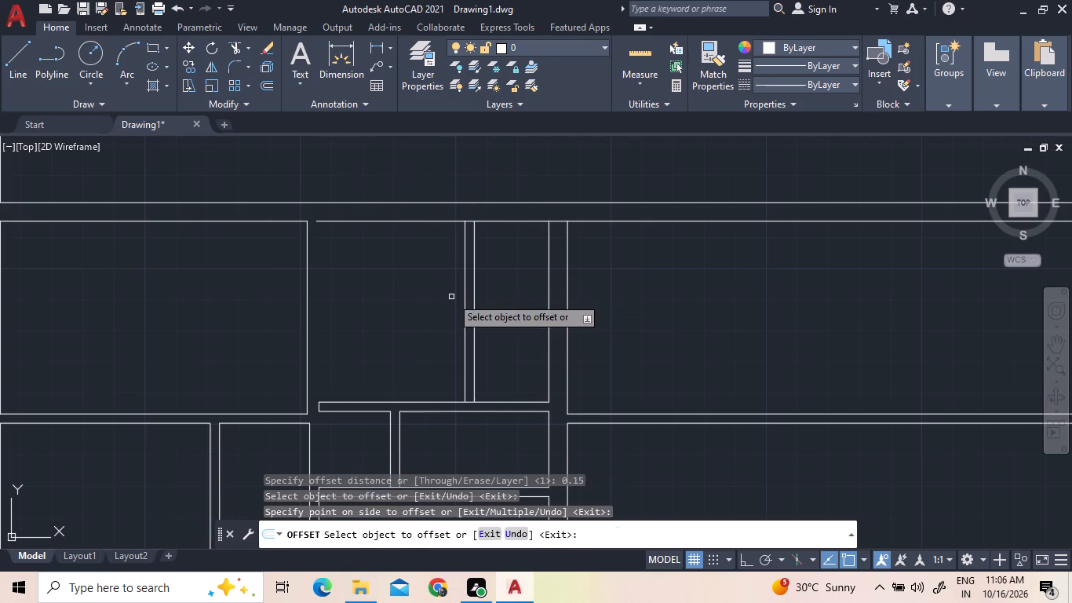
pyautogui.rightClick(451, 297)
pyautogui.click(455, 312)
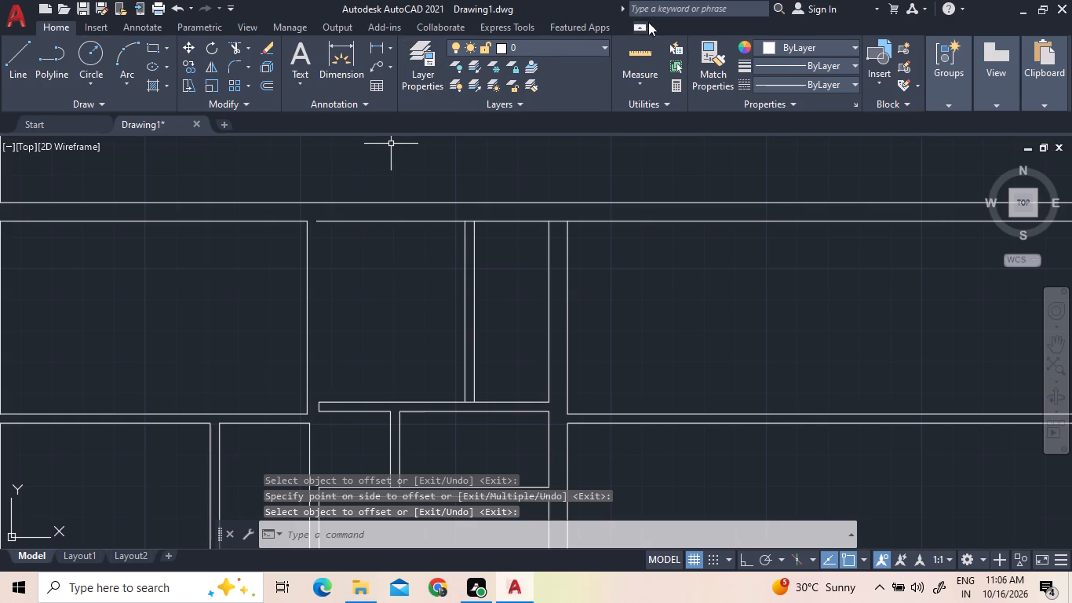
# Measure the space left of the upper room's new partition.
pyautogui.click(652, 57)
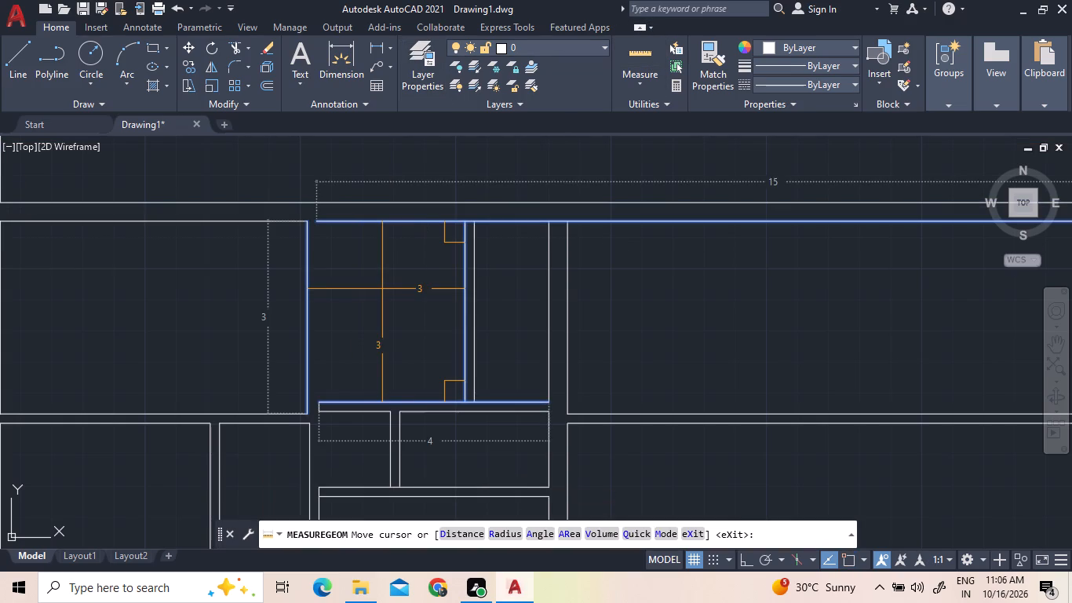
pyautogui.rightClick(470, 157)
pyautogui.click(488, 170)
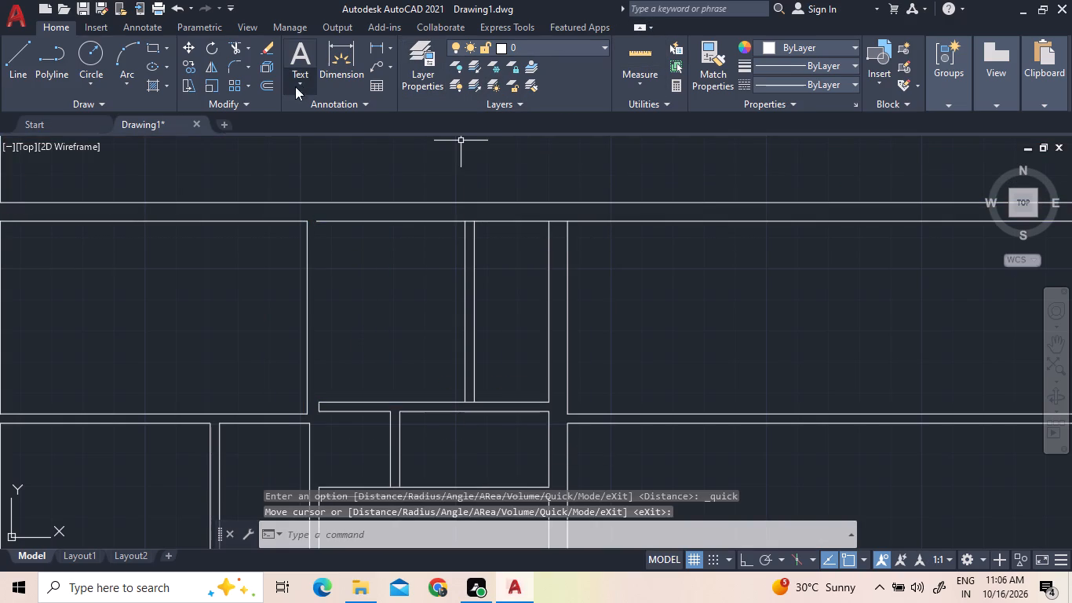
# Offset the left line of the upper room's new partition 2.62 to the left.
pyautogui.click(271, 84)
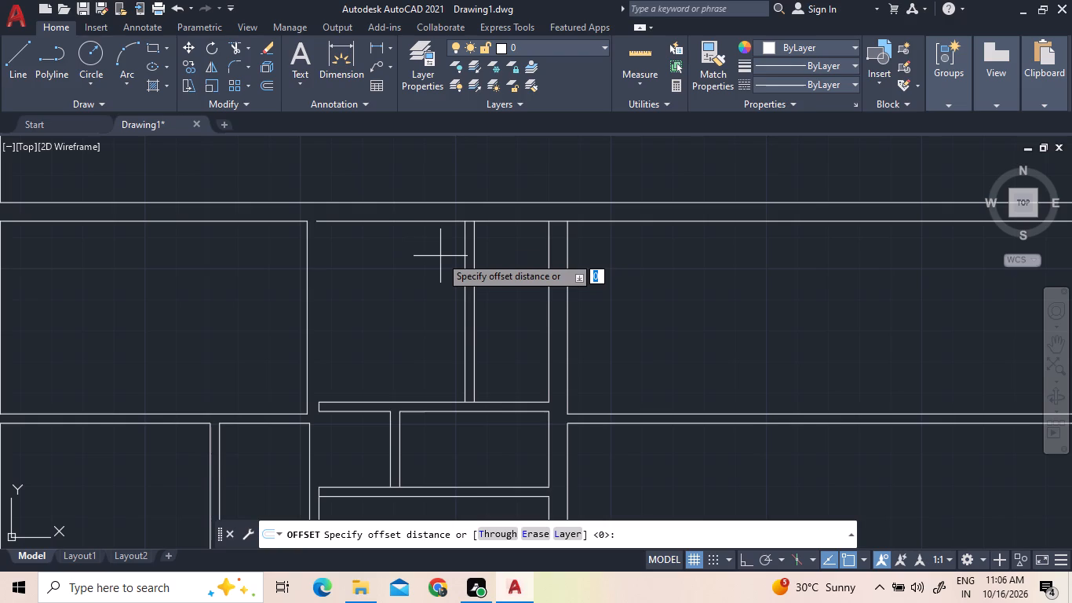
pyautogui.write('2.62')
pyautogui.press('Return')
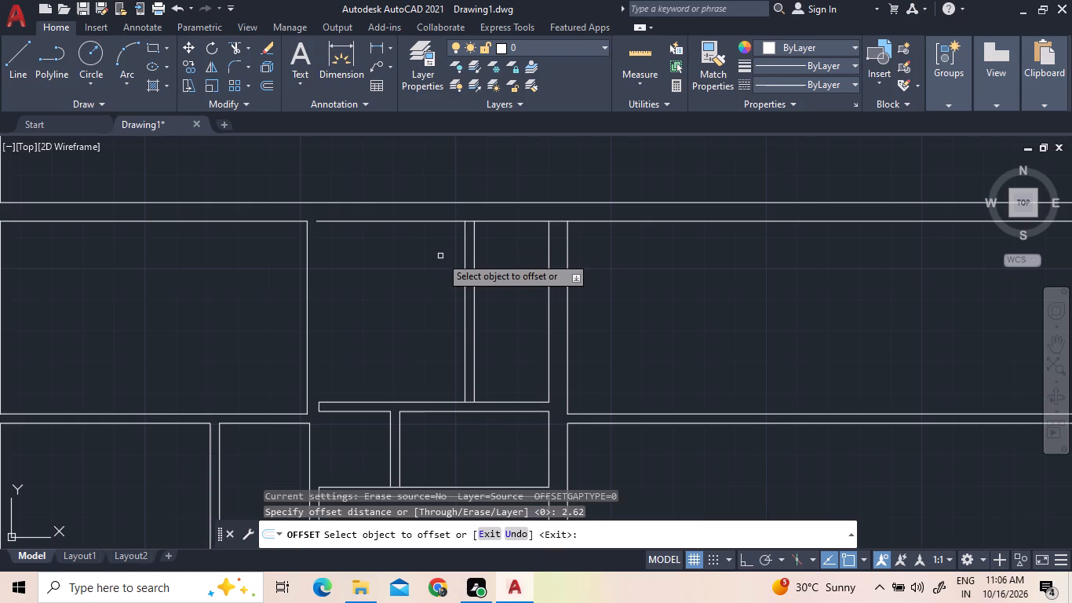
pyautogui.click(465, 299)
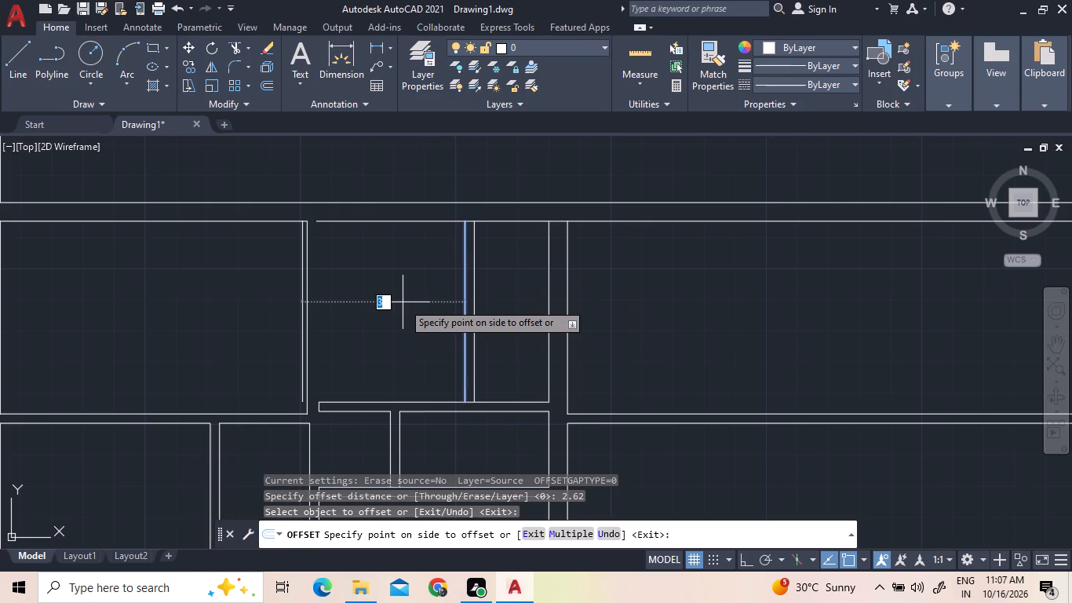
pyautogui.click(403, 302)
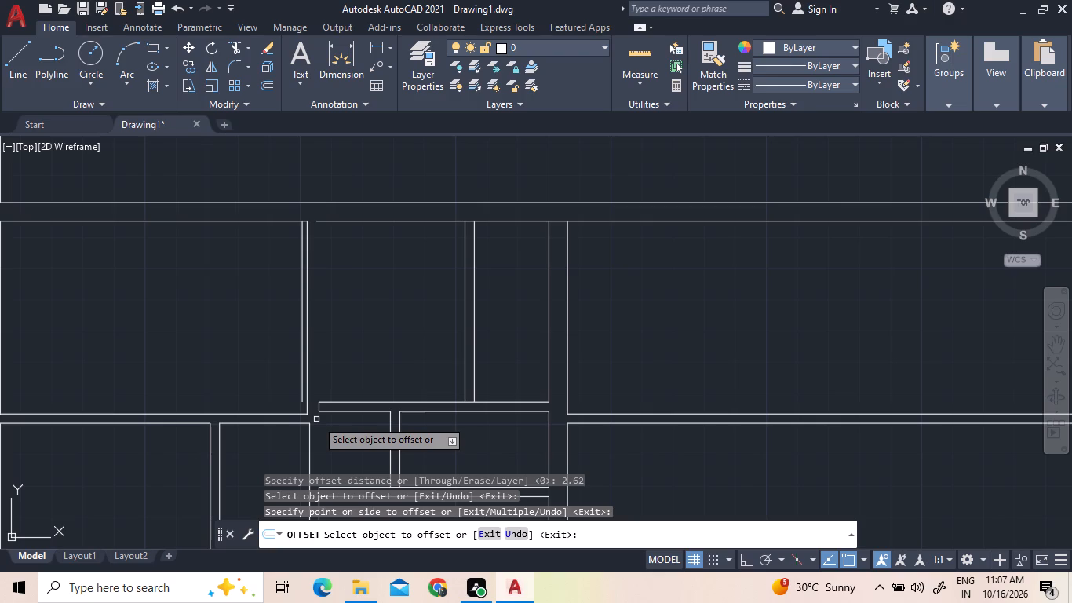
pyautogui.scroll(-1, 336, 378)
pyautogui.rightClick(373, 362)
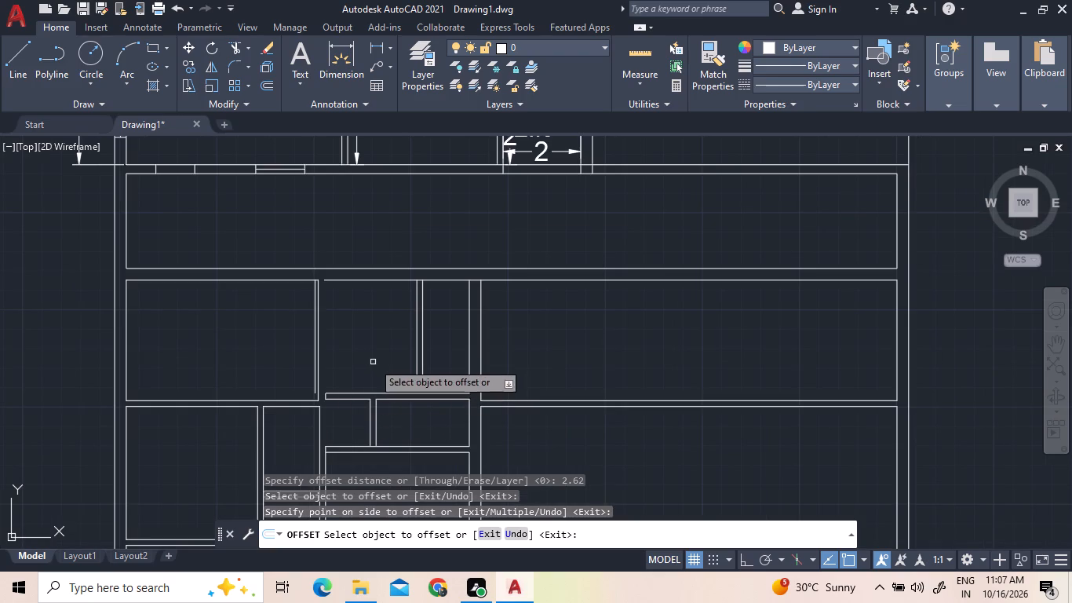
pyautogui.click(379, 369)
# Measure the space between the upper room's partition and the wall lines to its left.
pyautogui.scroll(1, 348, 404)
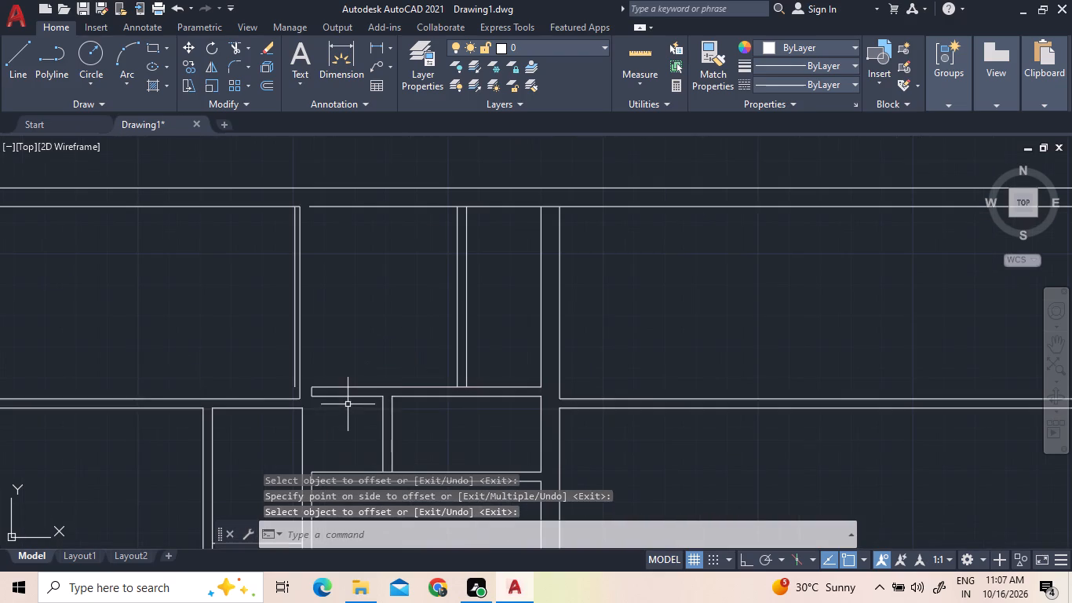
pyautogui.click(645, 58)
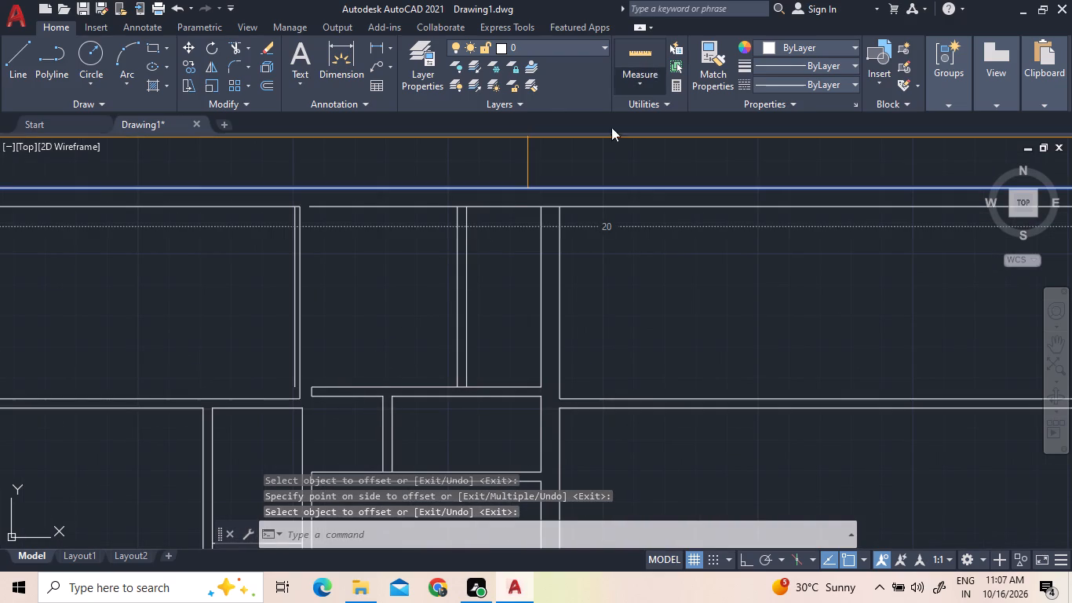
pyautogui.rightClick(386, 297)
pyautogui.click(407, 280)
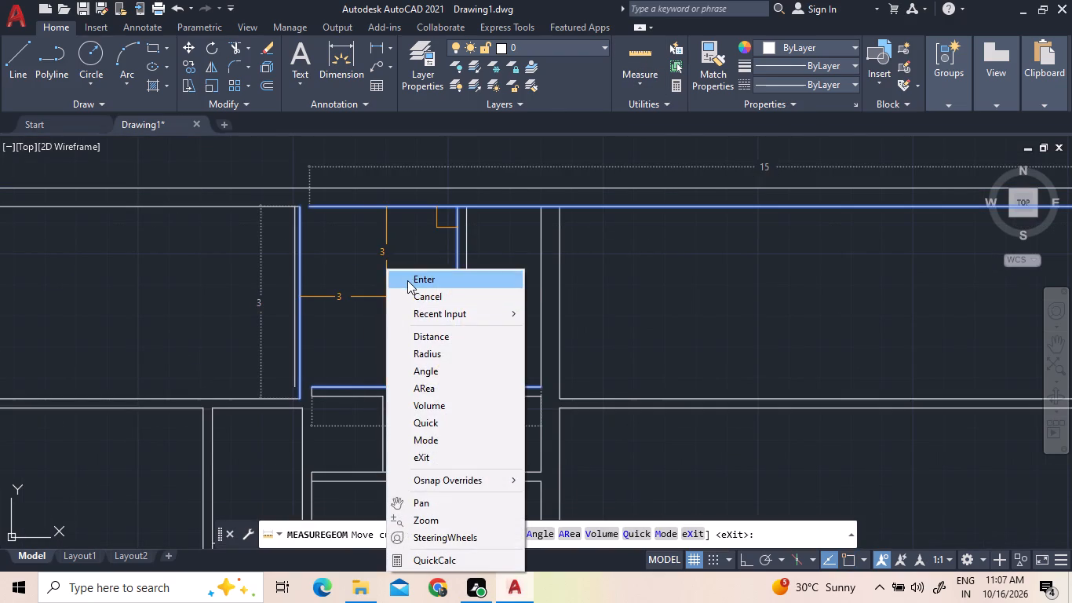
# Erase the vertical line offset to the left of the upper room's new partition.
pyautogui.click(319, 283)
pyautogui.click(347, 273)
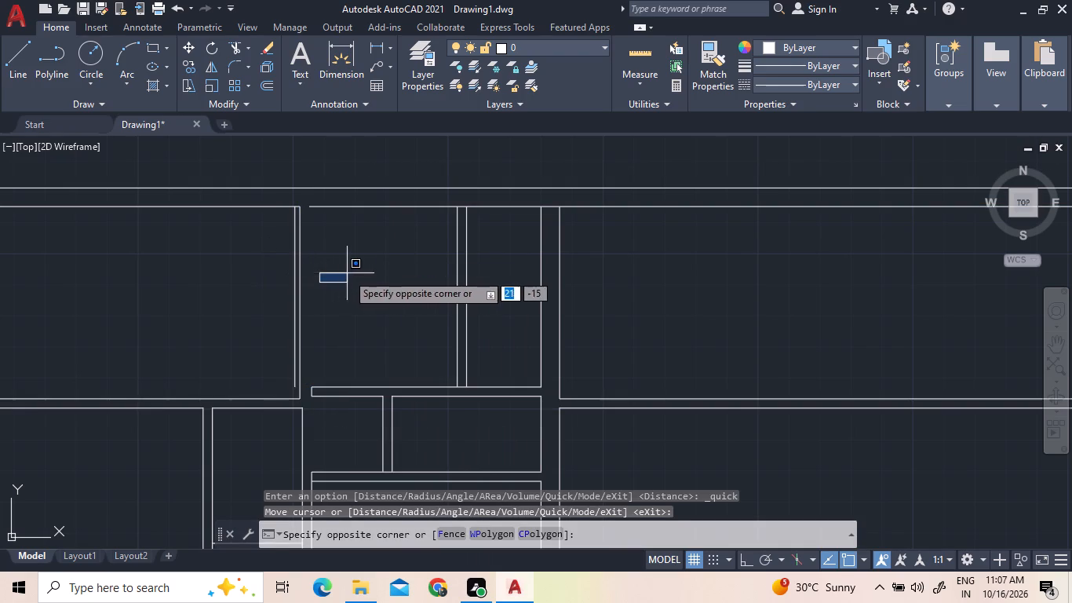
pyautogui.click(294, 259)
pyautogui.rightClick(294, 259)
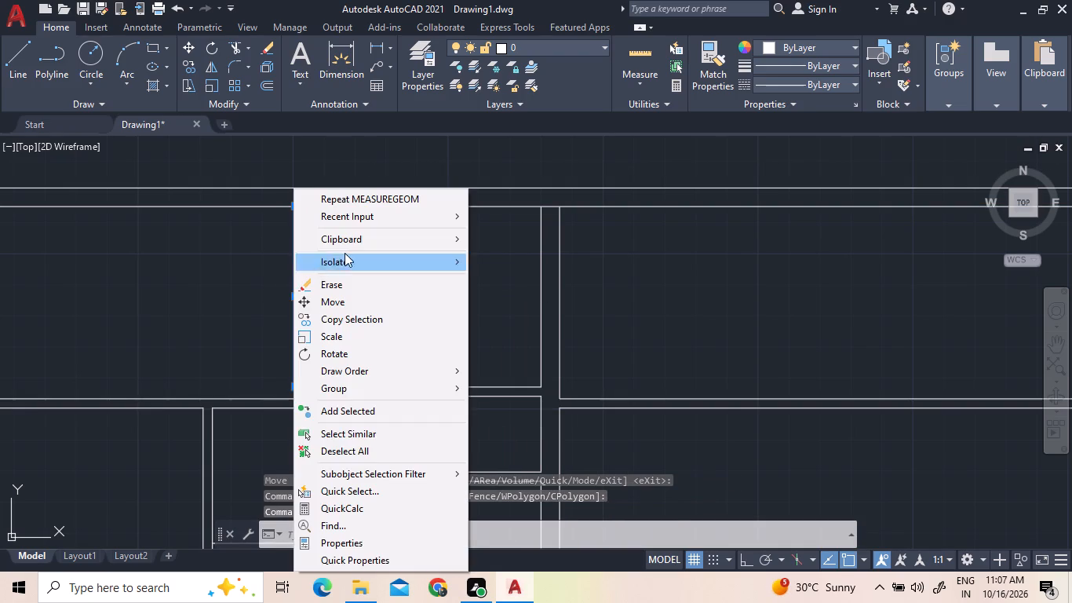
pyautogui.click(340, 286)
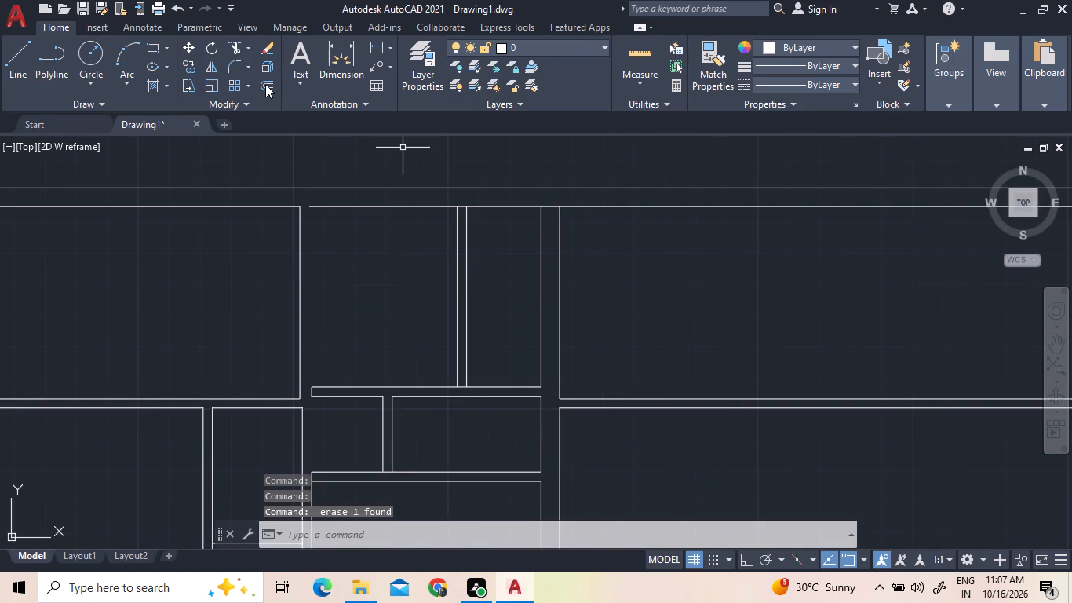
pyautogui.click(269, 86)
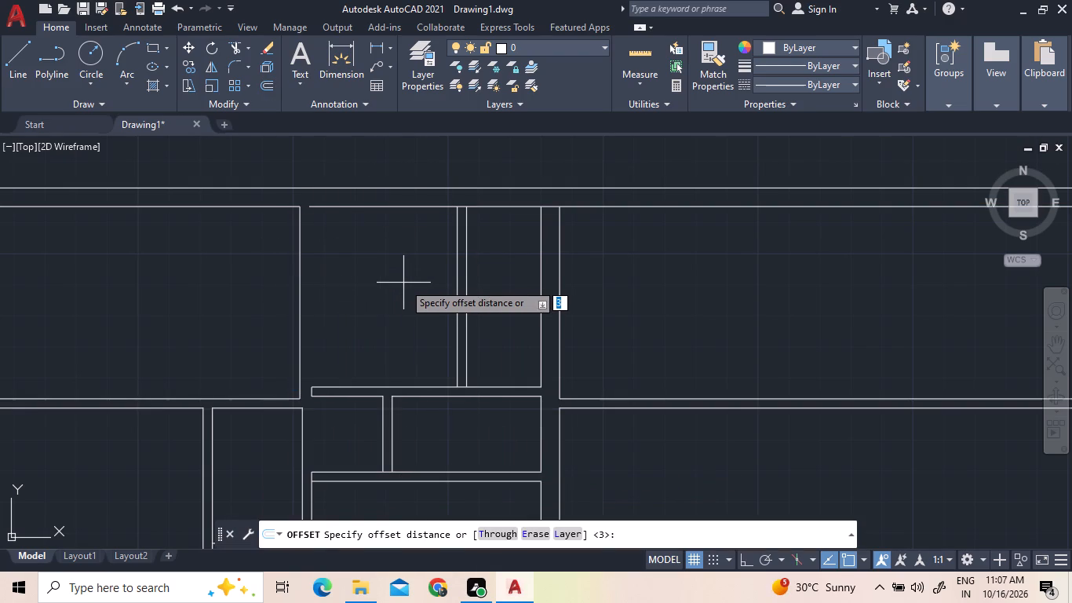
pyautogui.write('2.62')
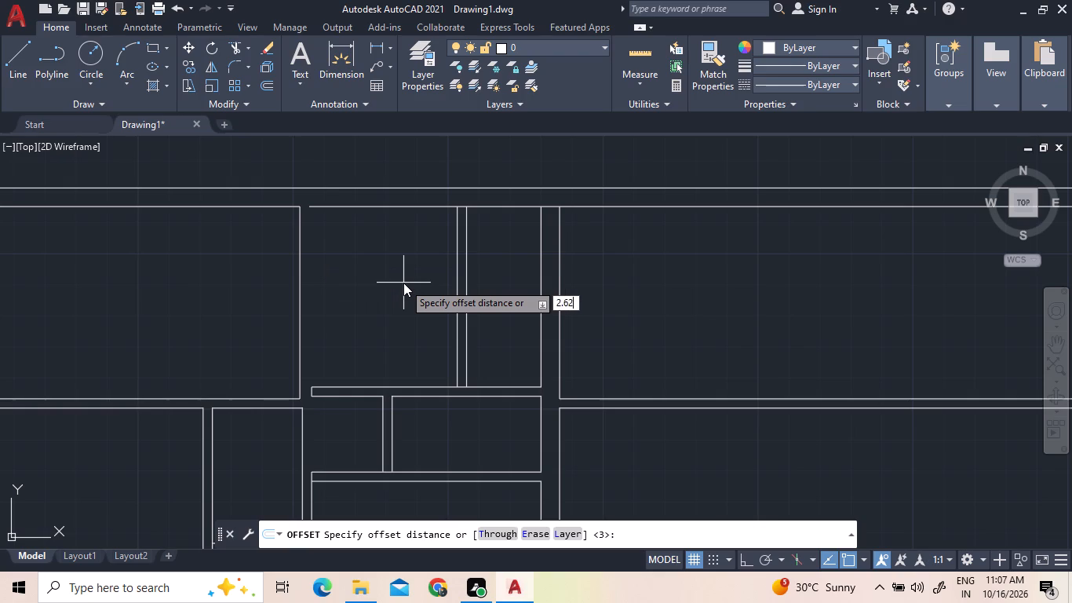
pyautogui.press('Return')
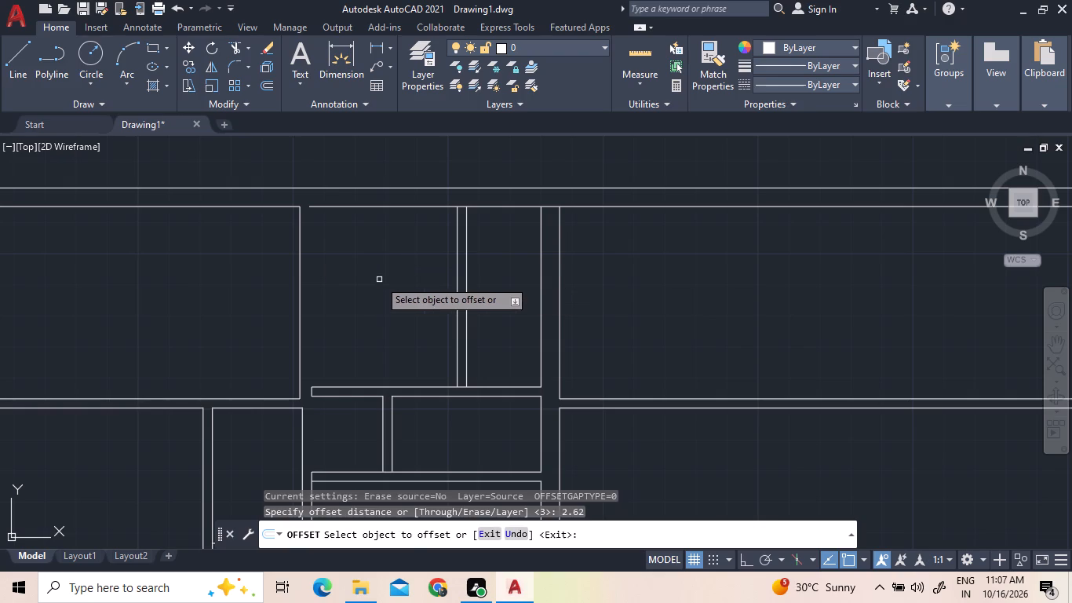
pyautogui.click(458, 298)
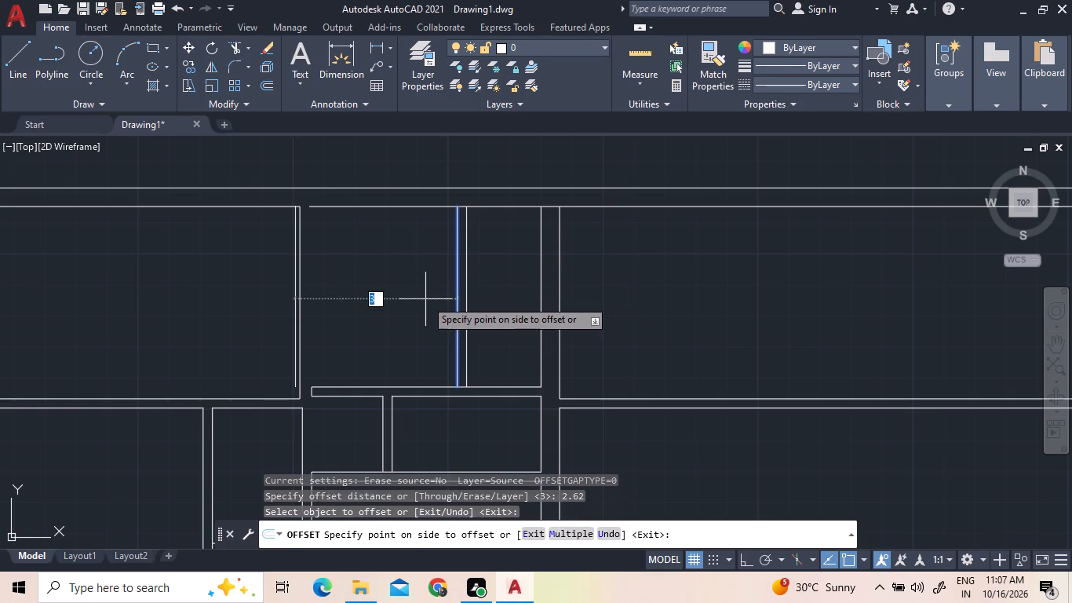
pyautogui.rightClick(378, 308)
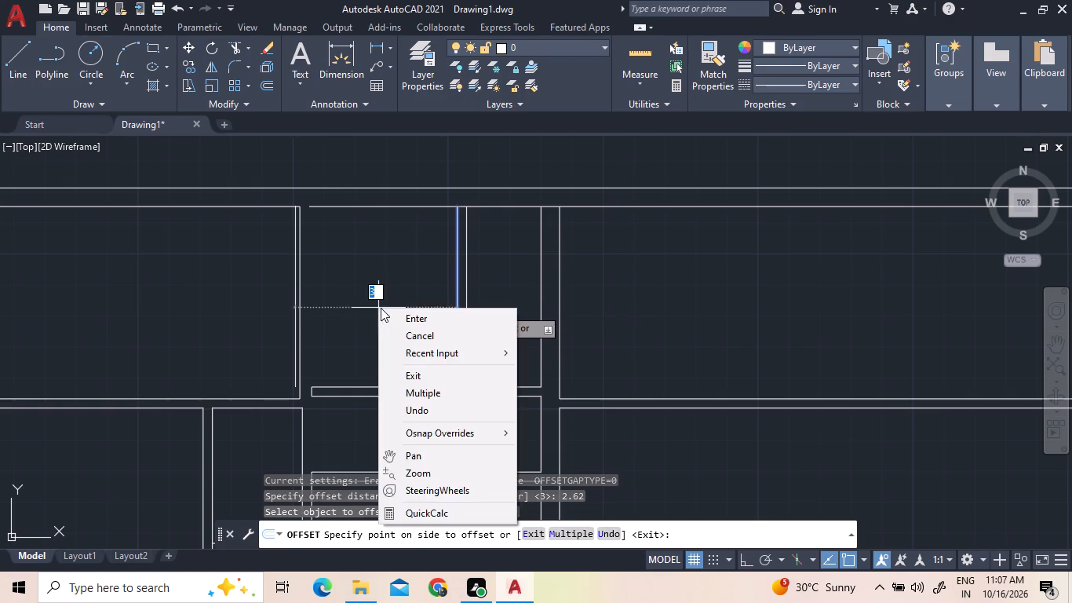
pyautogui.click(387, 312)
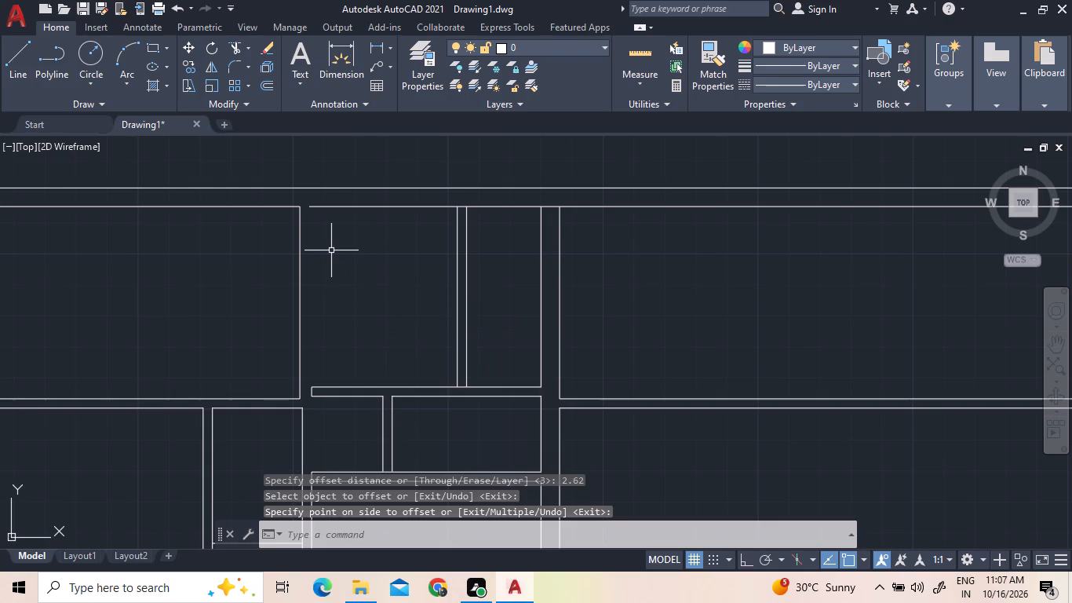
# Extend the upper room's top wall line leftward to meet the neighbouring room's vertical wall line.
pyautogui.rightClick(331, 250)
pyautogui.click(254, 226)
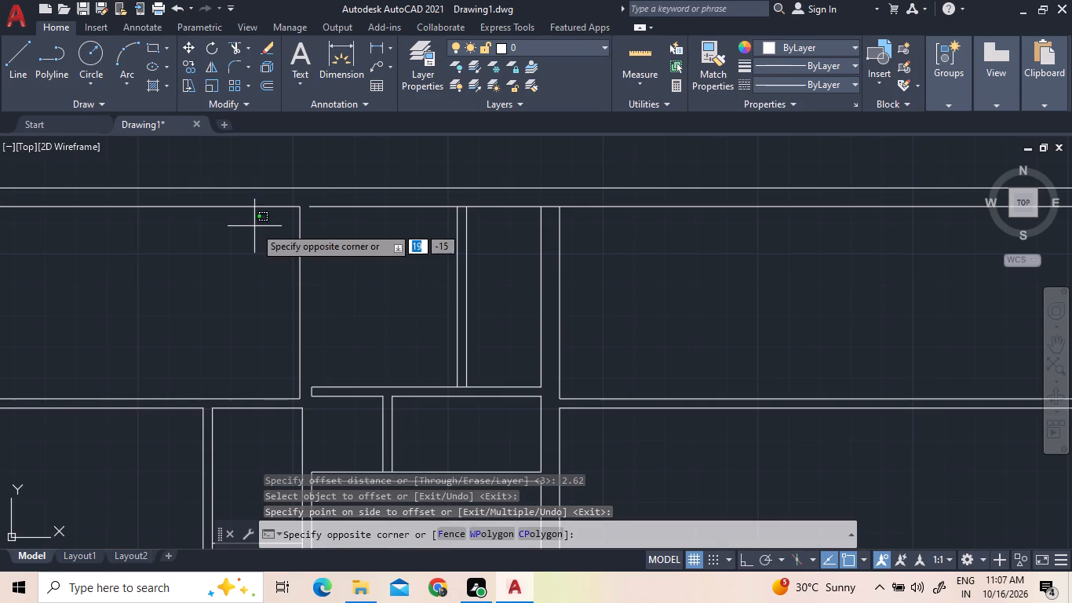
pyautogui.rightClick(254, 239)
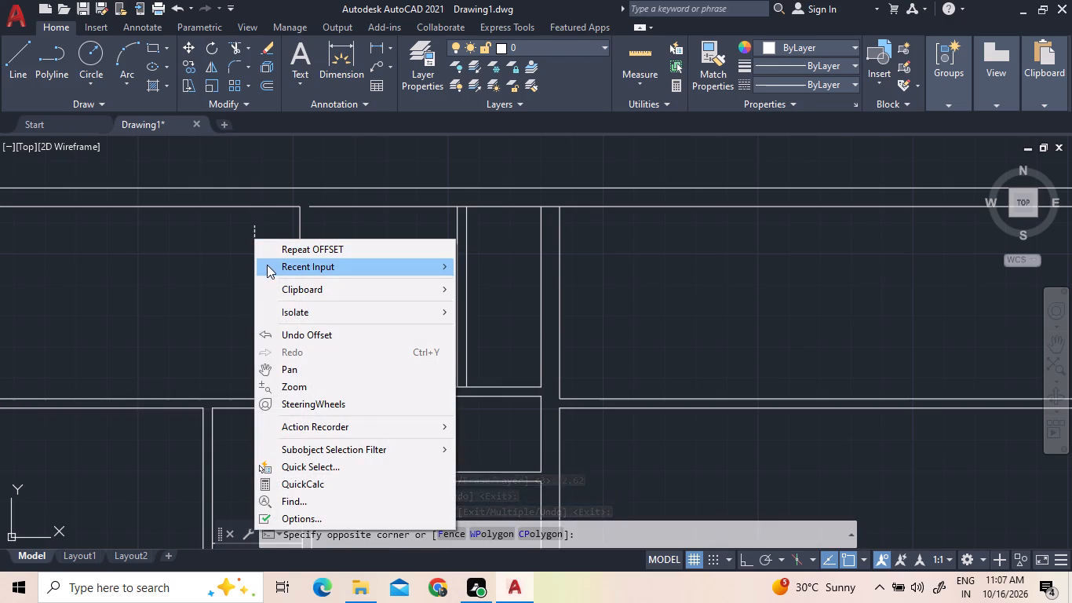
pyautogui.click(267, 265)
pyautogui.click(512, 331)
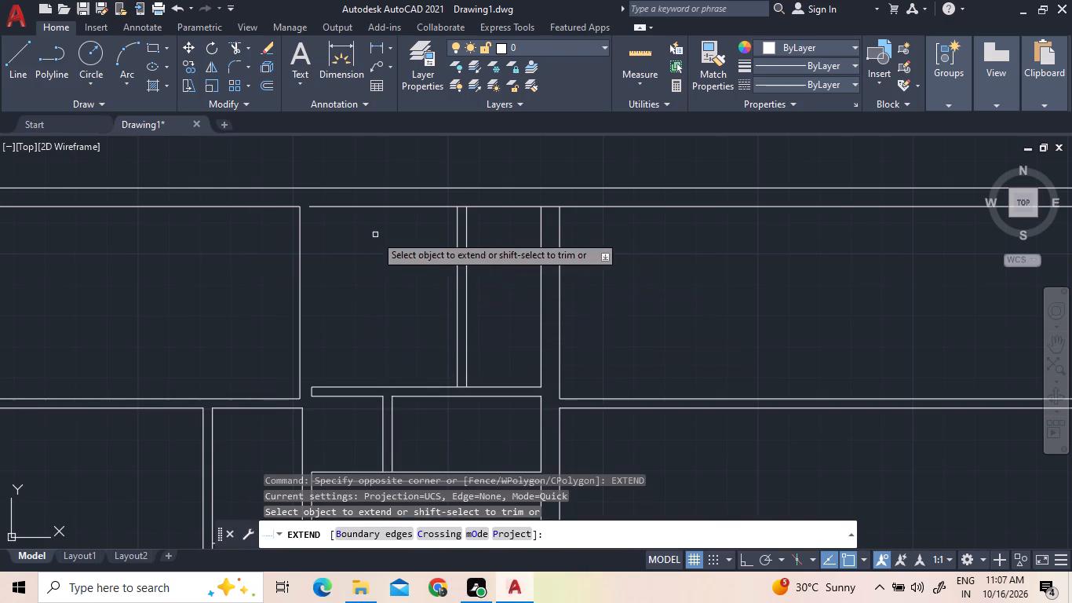
pyautogui.click(349, 208)
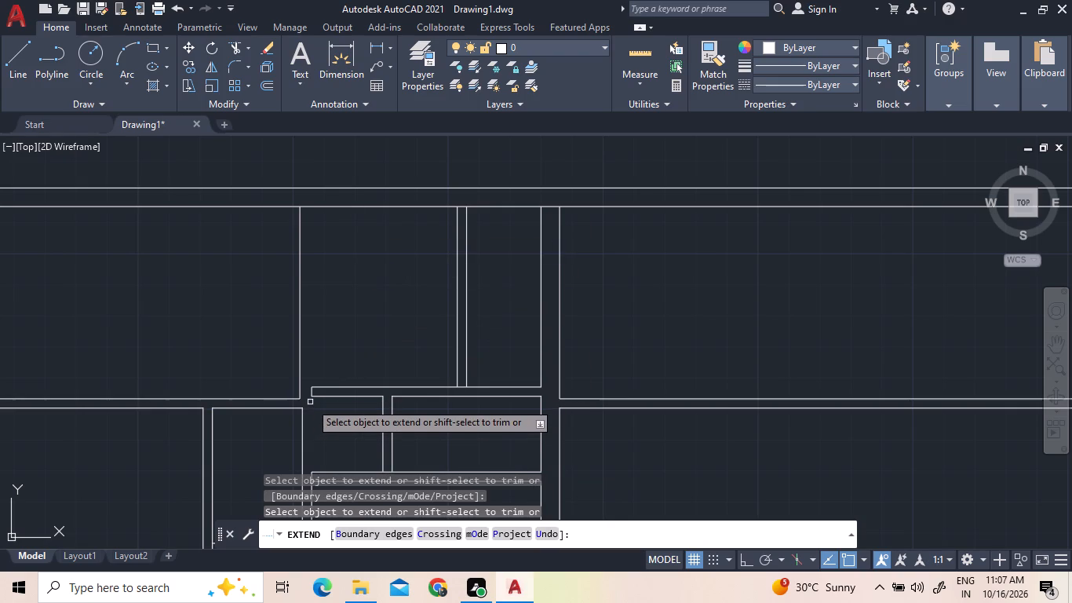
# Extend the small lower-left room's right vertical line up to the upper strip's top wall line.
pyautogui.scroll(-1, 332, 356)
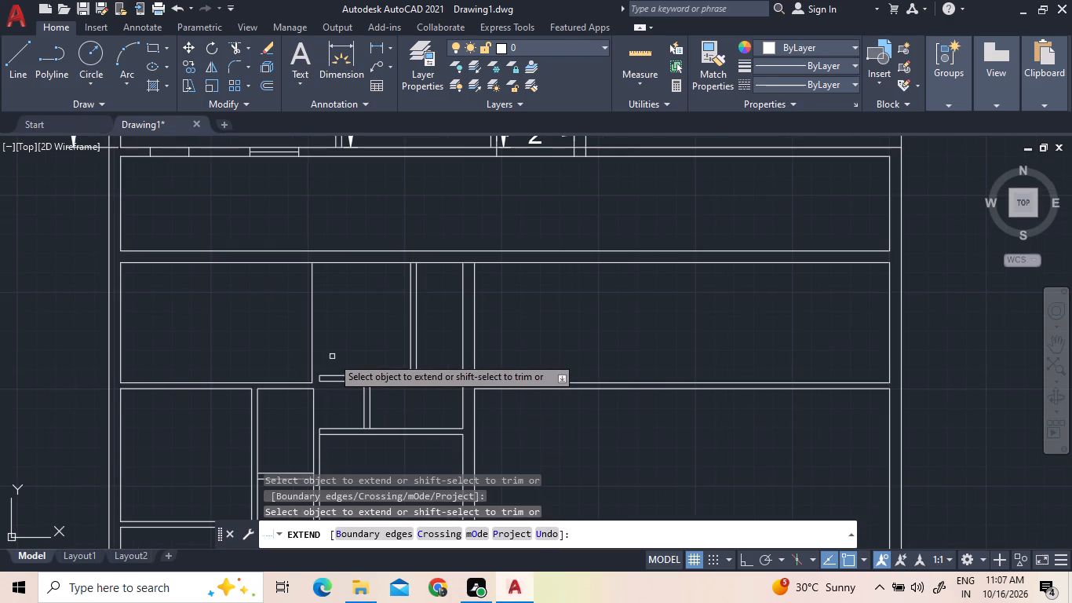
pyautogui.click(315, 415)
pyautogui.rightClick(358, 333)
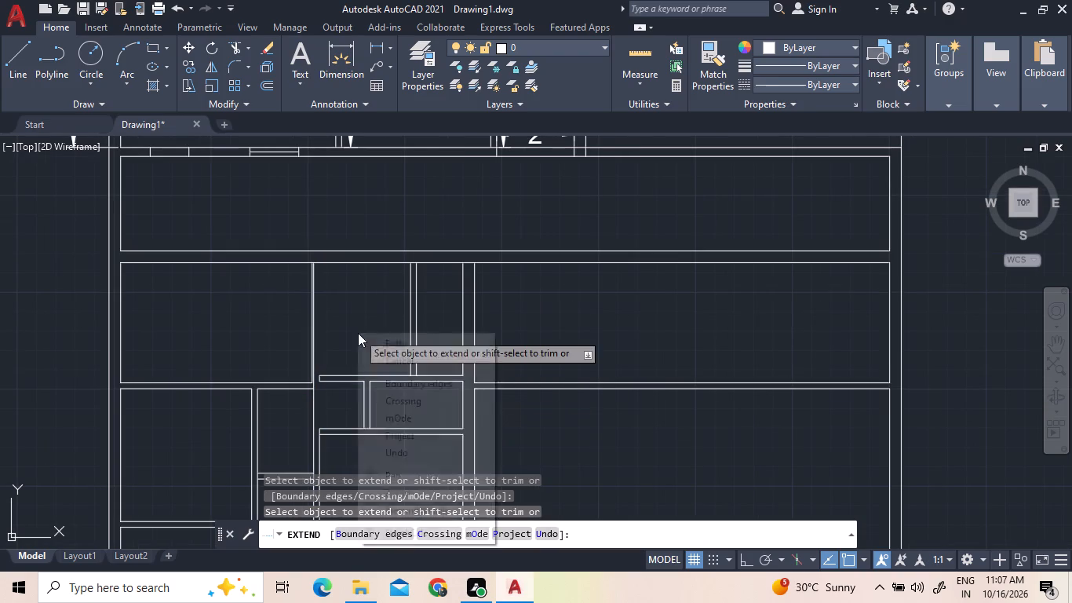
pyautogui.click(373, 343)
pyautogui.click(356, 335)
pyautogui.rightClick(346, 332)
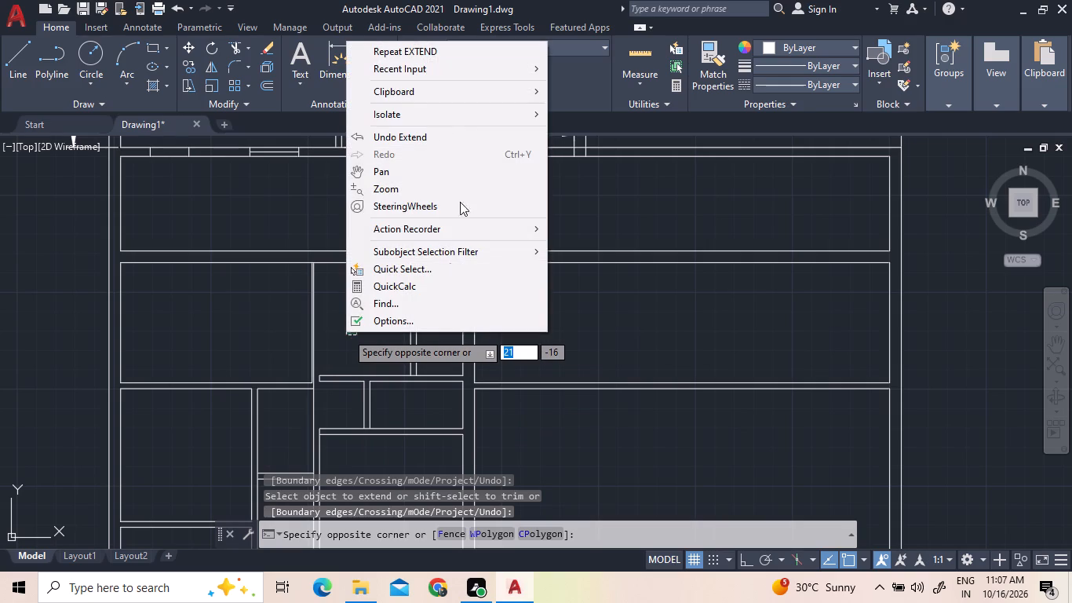
# Trim away the small lower-left room's top line and its right vertical line above the room's lower horizontal wall.
pyautogui.tripleClick(236, 46)
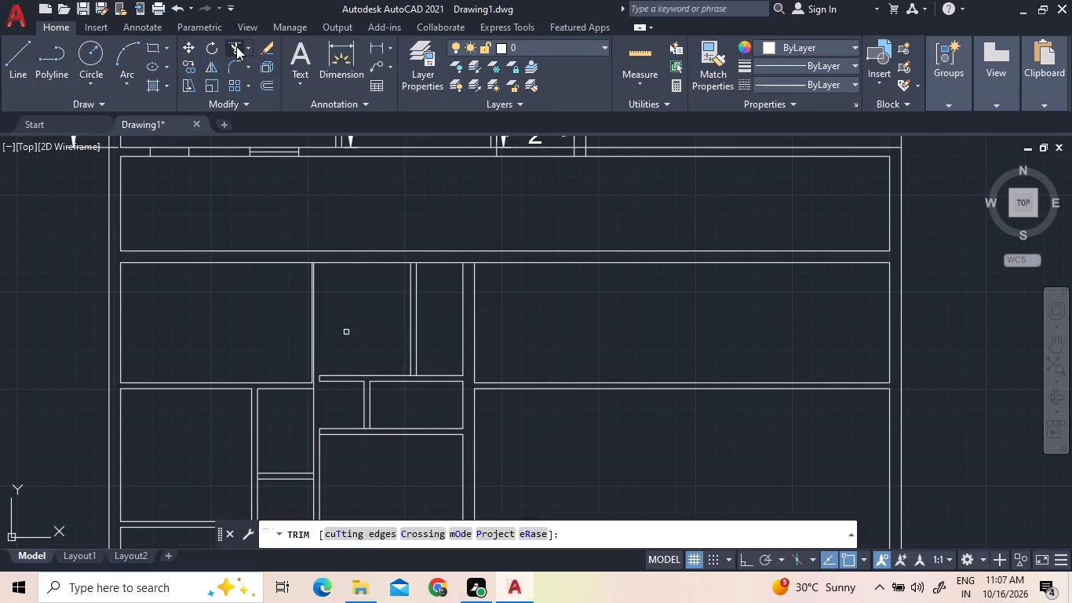
pyautogui.click(280, 389)
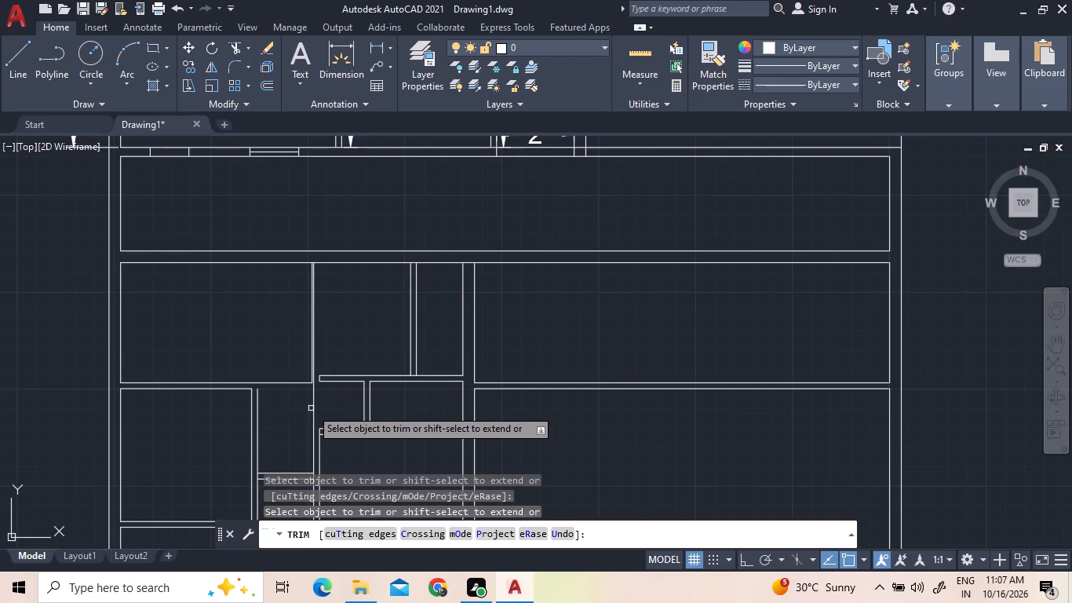
pyautogui.click(312, 408)
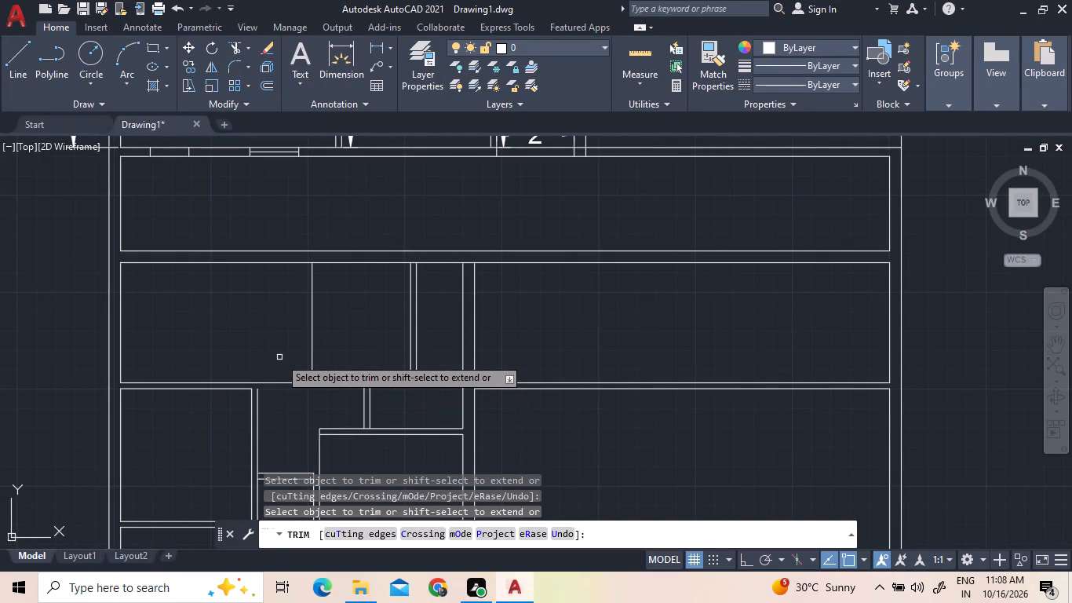
pyautogui.rightClick(279, 357)
pyautogui.click(327, 142)
# Extend the small lower-left room's left vertical line up to the upper-left room's bottom wall line.
pyautogui.rightClick(262, 344)
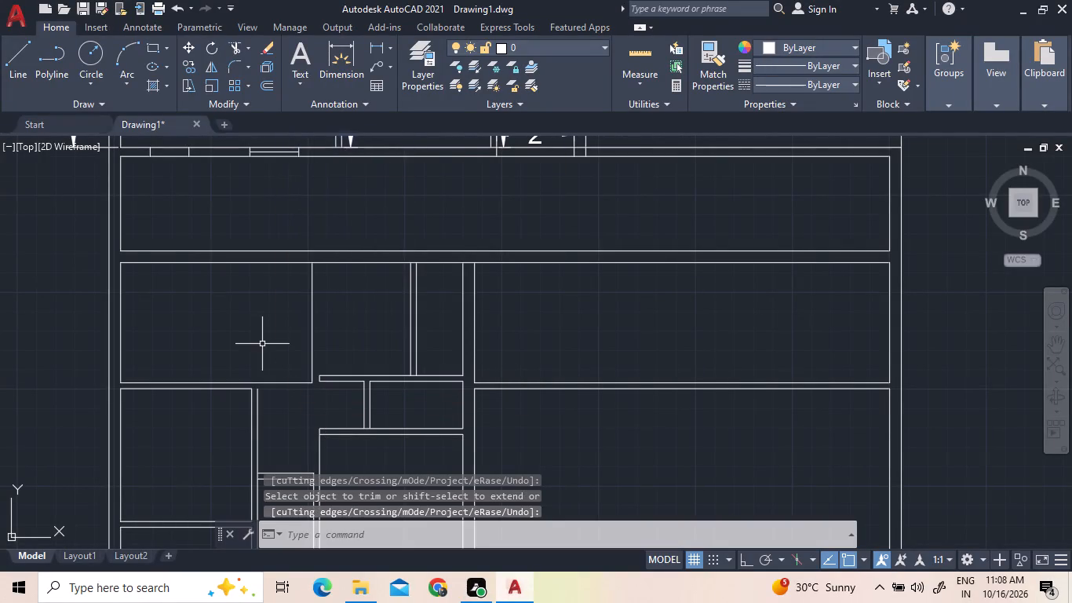
pyautogui.click(353, 79)
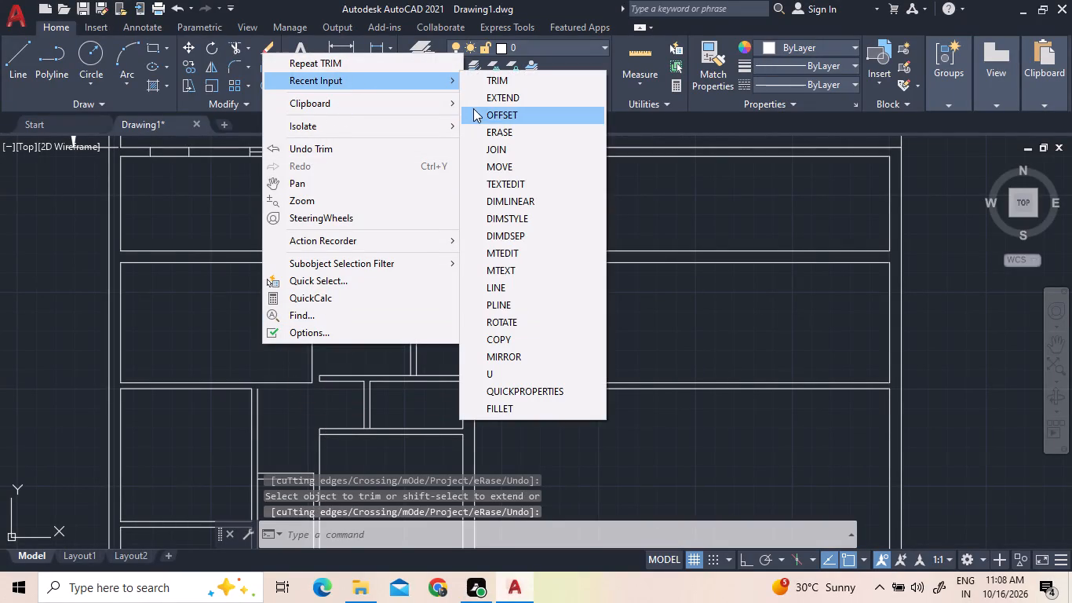
pyautogui.click(497, 98)
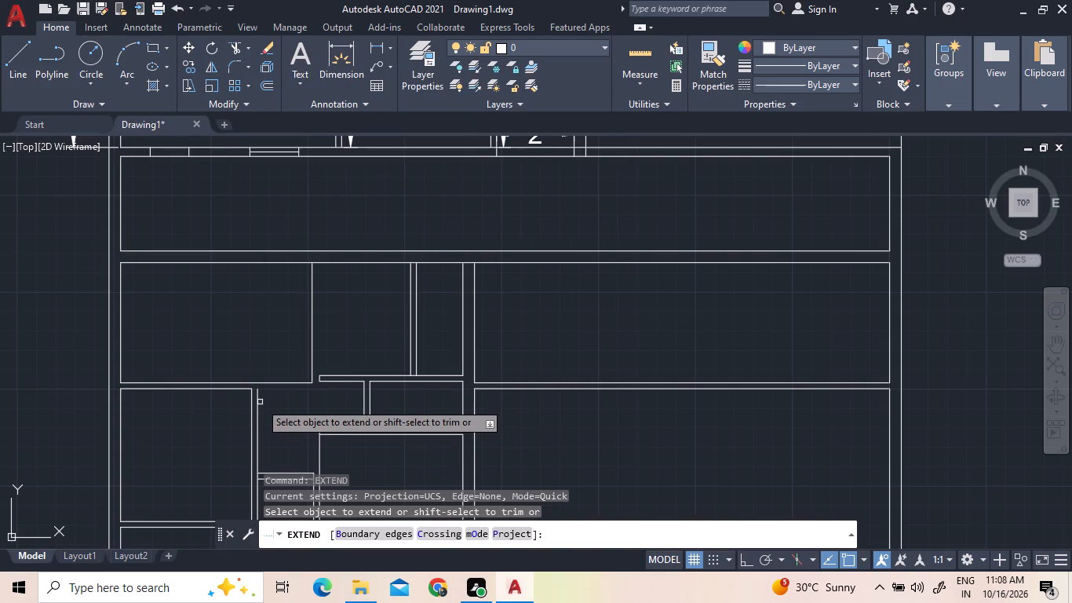
pyautogui.click(256, 400)
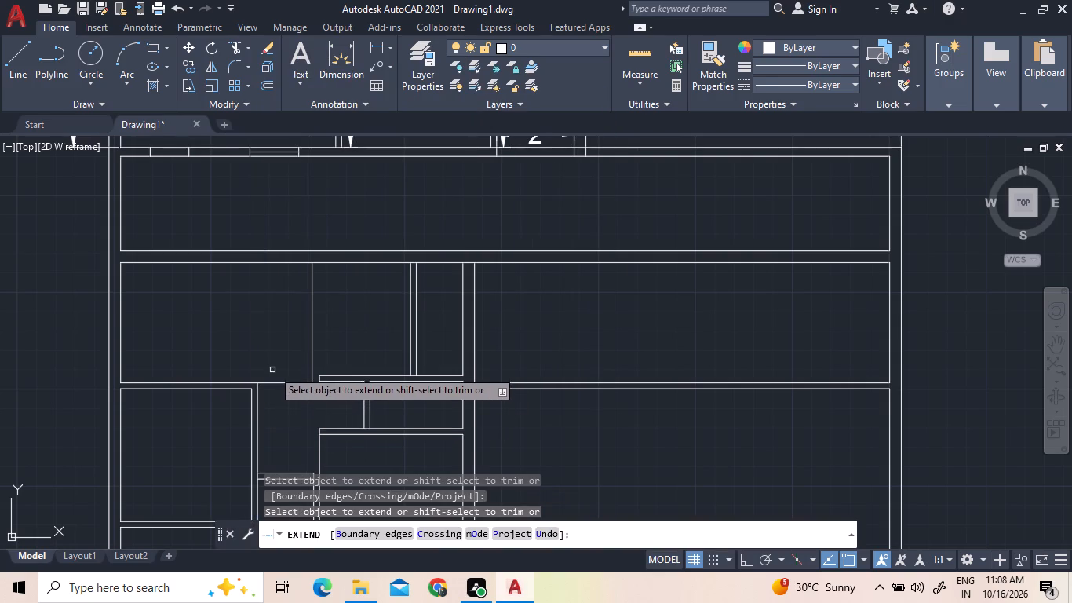
pyautogui.rightClick(271, 357)
pyautogui.click(296, 366)
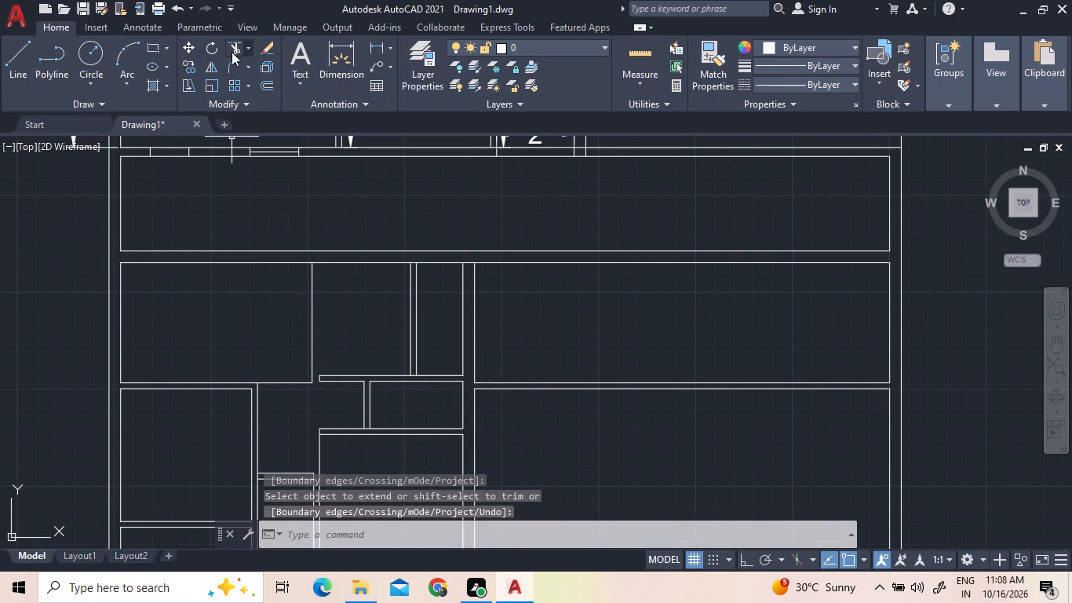
# Trim the upper-left room's bottom line over the small room's opening and remove the end cap of the adjacent horizontal partition.
pyautogui.click(232, 52)
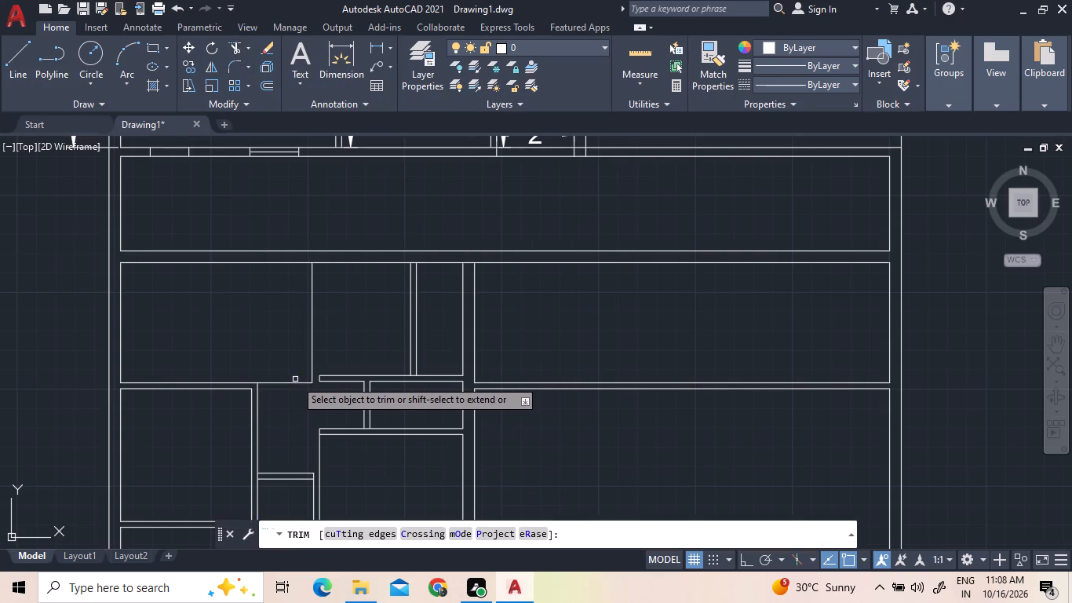
pyautogui.click(296, 382)
pyautogui.scroll(1, 327, 378)
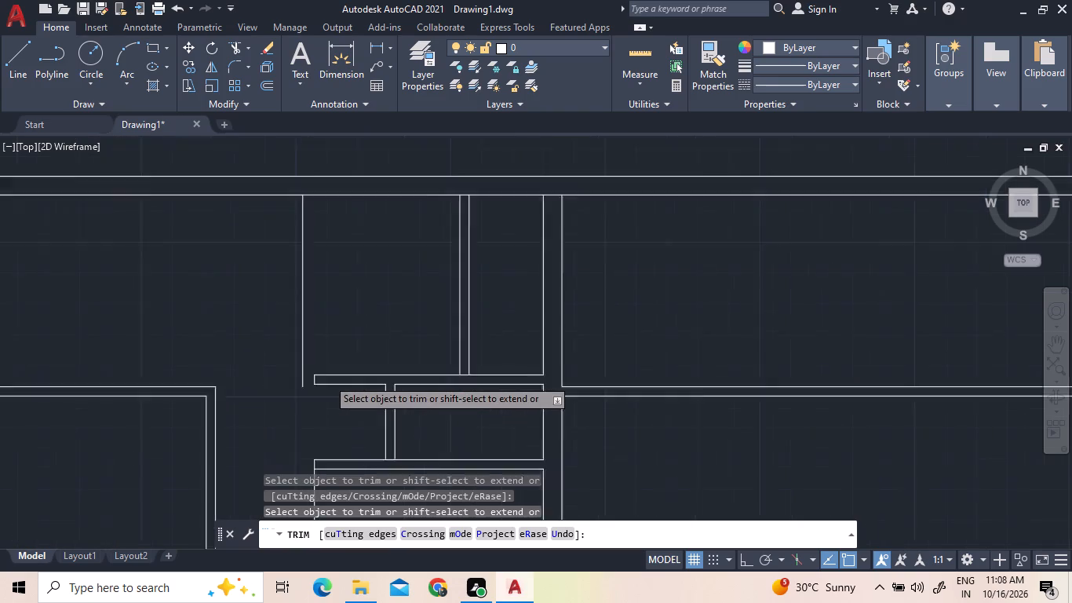
pyautogui.scroll(2, 327, 378)
pyautogui.click(293, 384)
pyautogui.rightClick(317, 313)
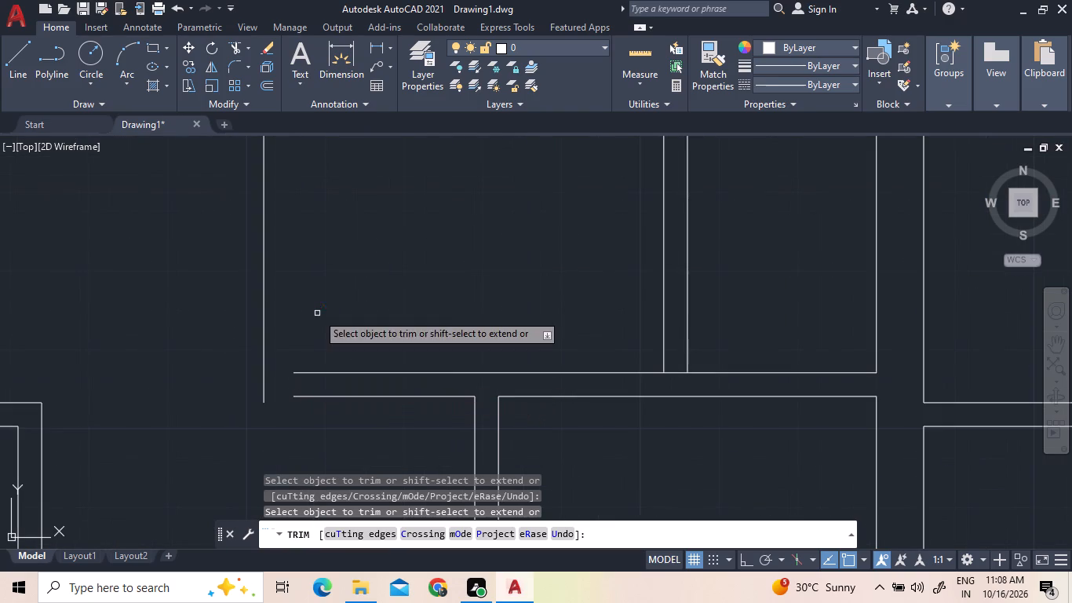
pyautogui.click(326, 320)
# Extend both lines of the horizontal partition below the upper room leftward to that room's left vertical wall line.
pyautogui.rightClick(333, 290)
pyautogui.click(356, 309)
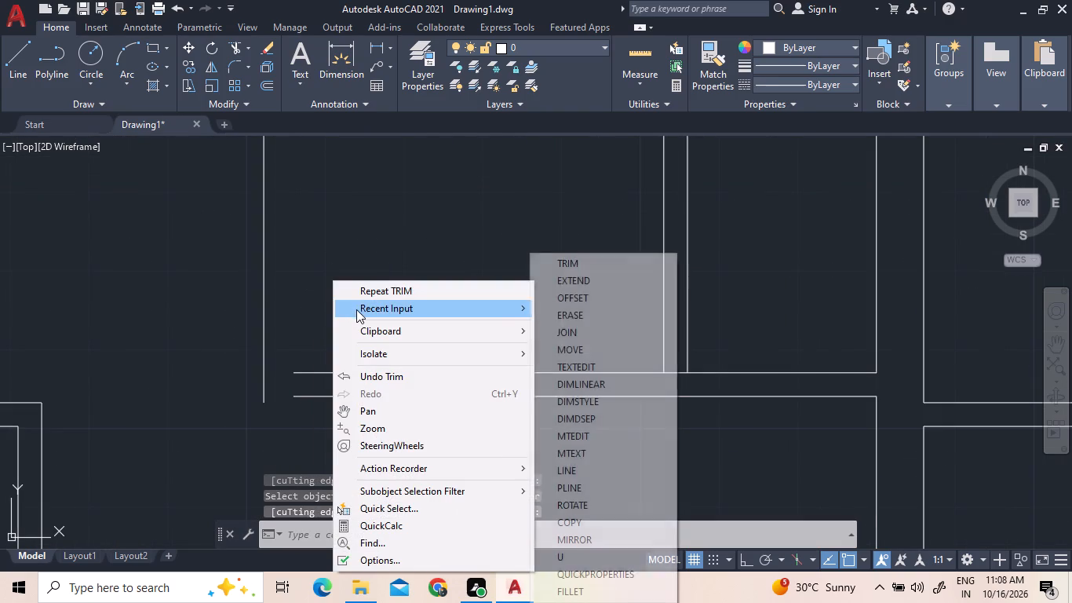
pyautogui.click(593, 277)
pyautogui.click(405, 372)
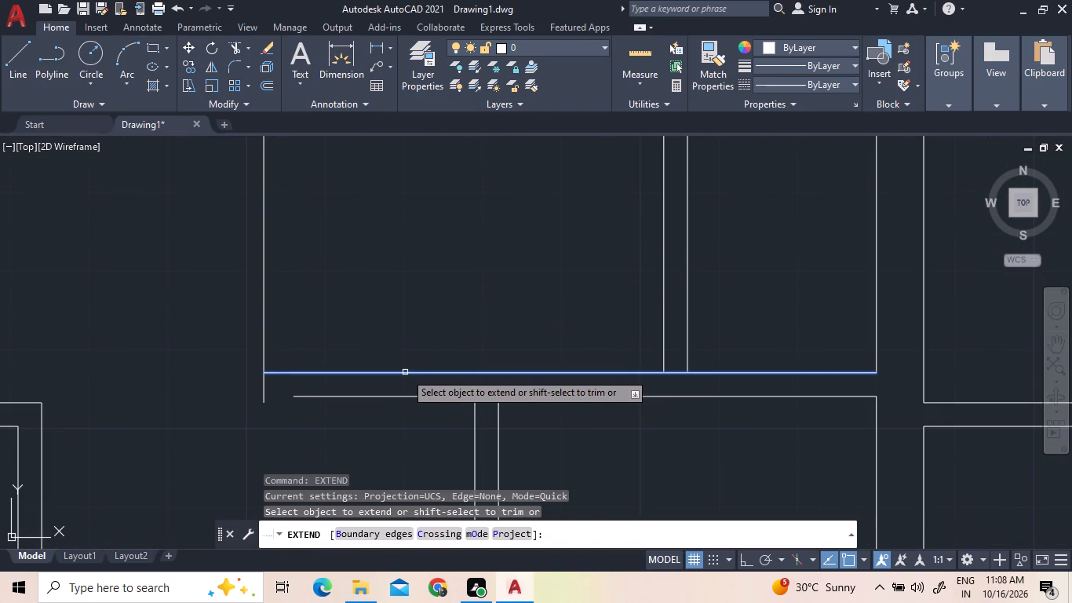
pyautogui.click(345, 397)
pyautogui.rightClick(305, 415)
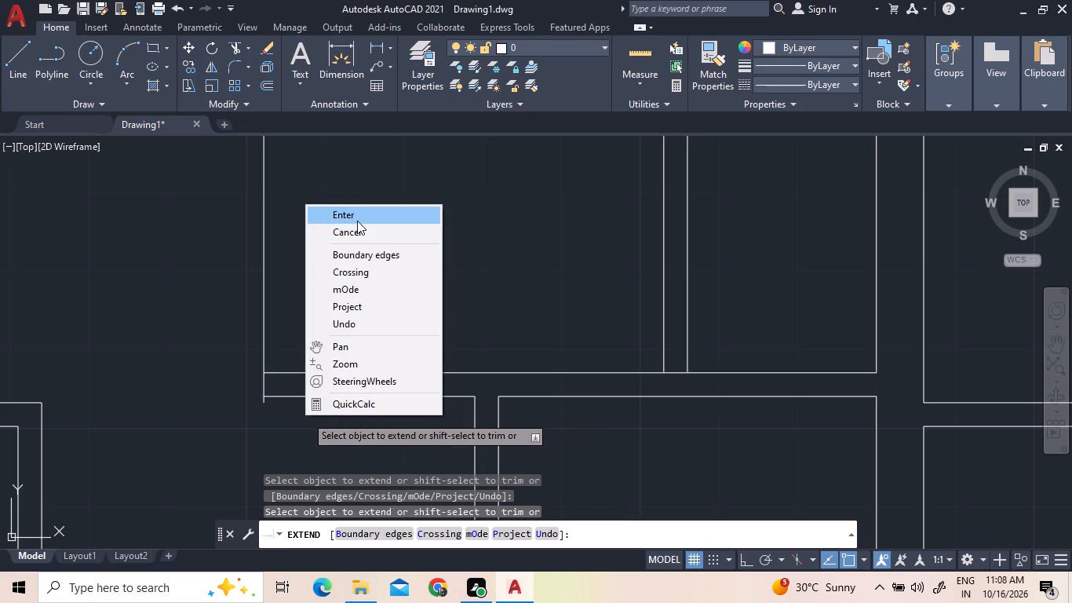
pyautogui.click(357, 221)
# Trim the stub of the upper room's left vertical line that projects below the horizontal partition.
pyautogui.click(233, 50)
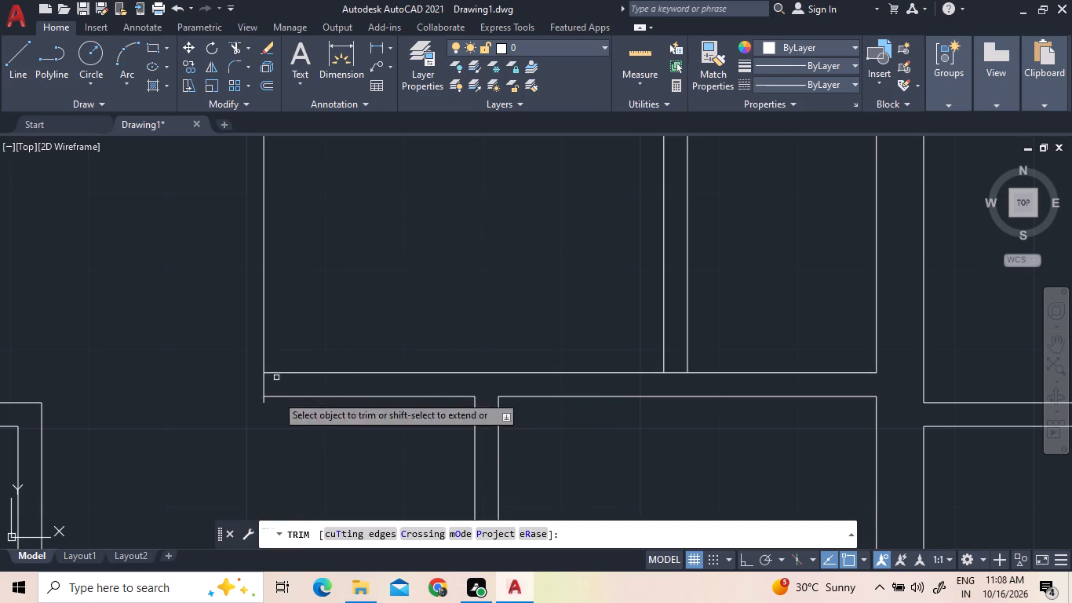
pyautogui.click(264, 402)
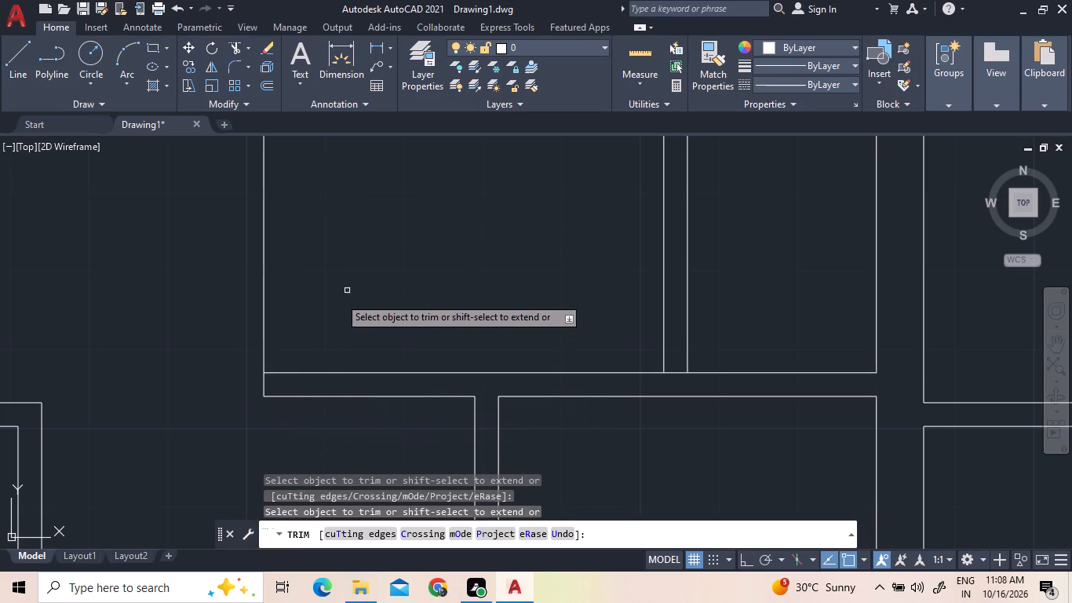
pyautogui.scroll(-2, 334, 310)
pyautogui.rightClick(359, 266)
pyautogui.click(388, 270)
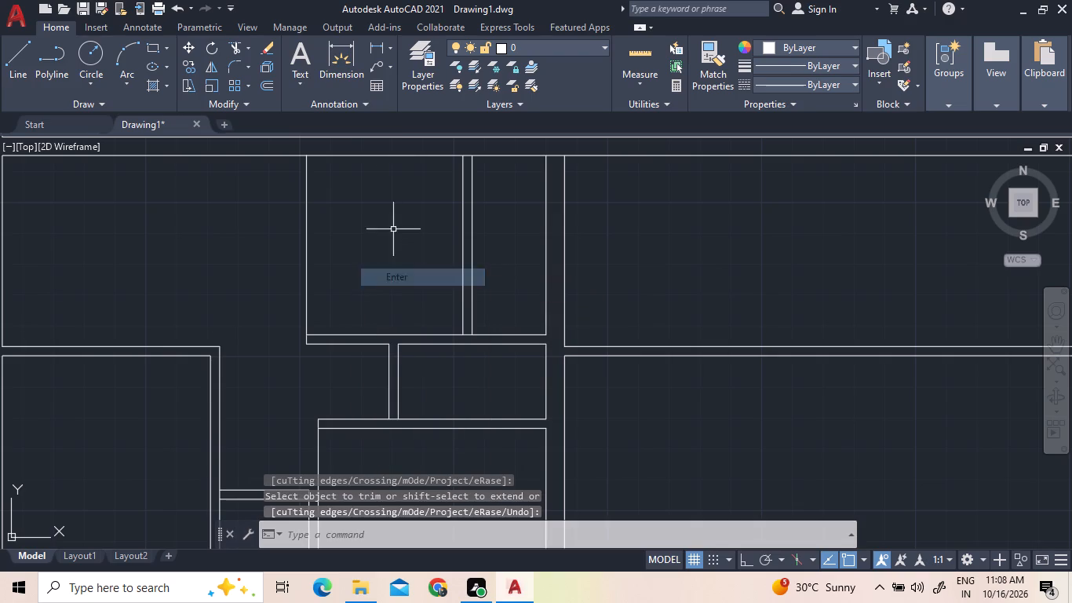
# Offset the left vertical wall line of the upper-middle room by 0.15 toward the room's inside.
pyautogui.click(268, 82)
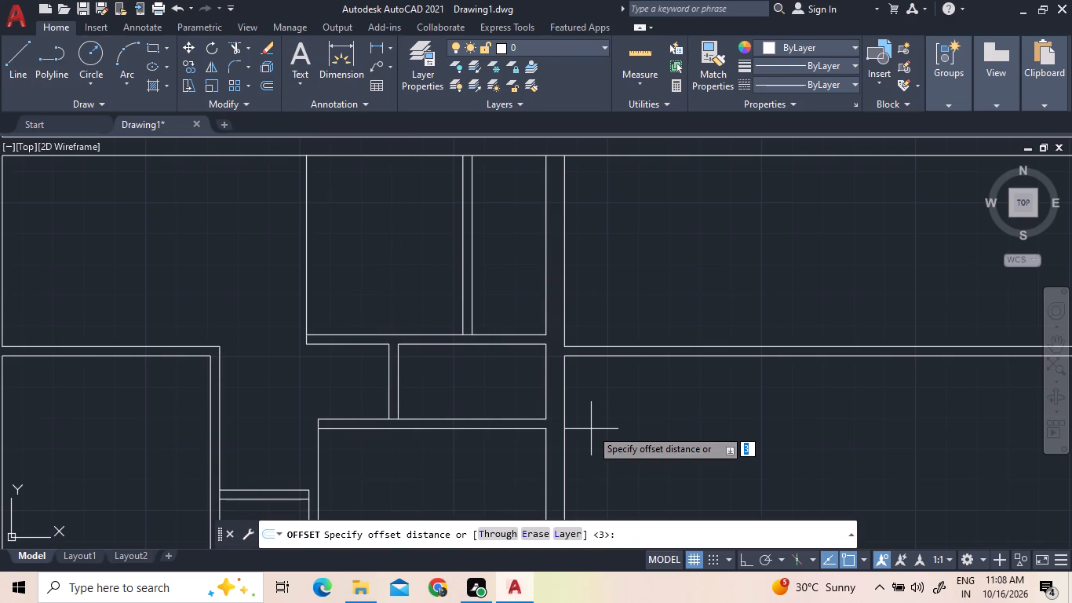
pyautogui.write('0.215')
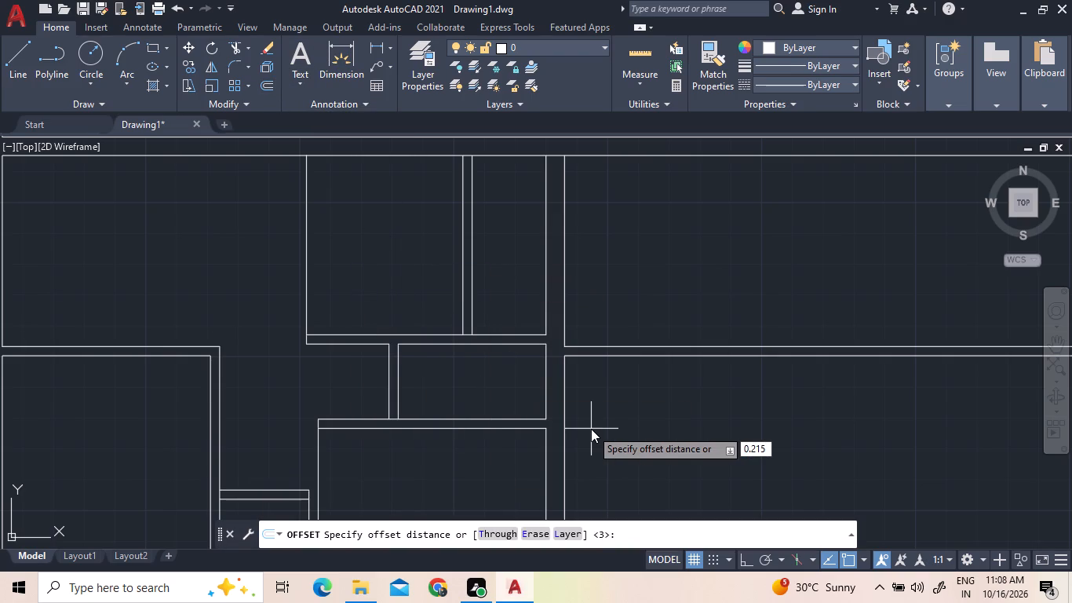
pyautogui.press('BackSpace')
pyautogui.press('BackSpace')
pyautogui.press('BackSpace')
pyautogui.write('15')
pyautogui.press('Return')
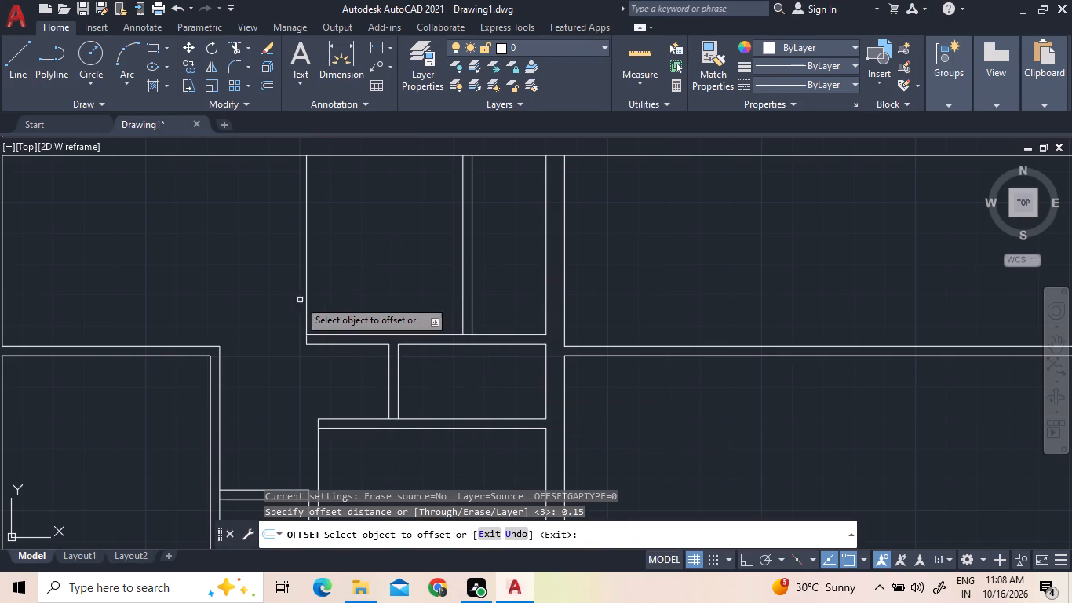
pyautogui.click(308, 298)
pyautogui.click(317, 298)
pyautogui.rightClick(319, 298)
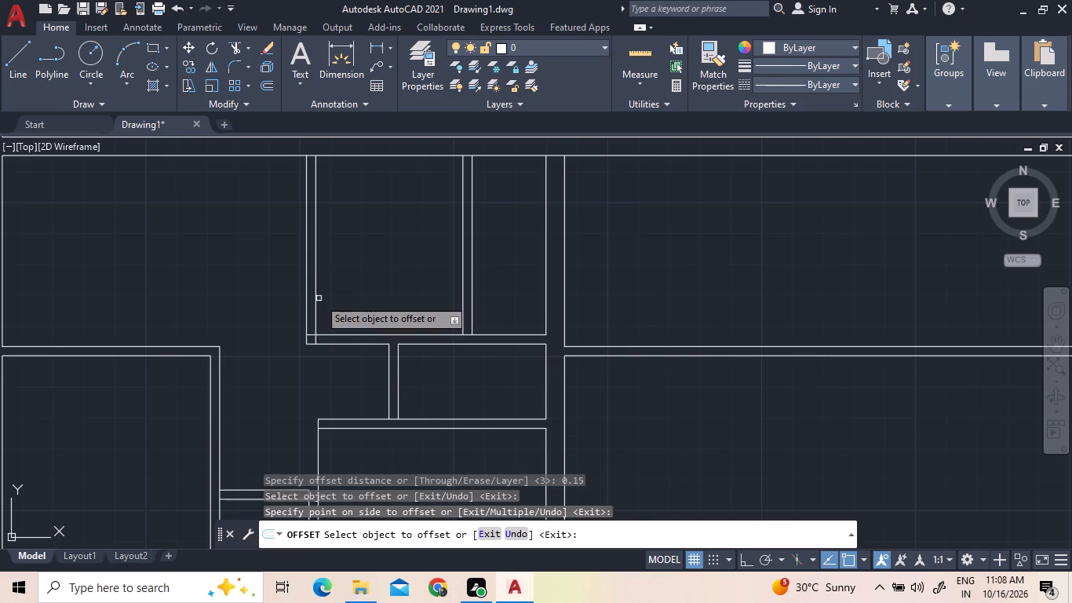
pyautogui.click(346, 302)
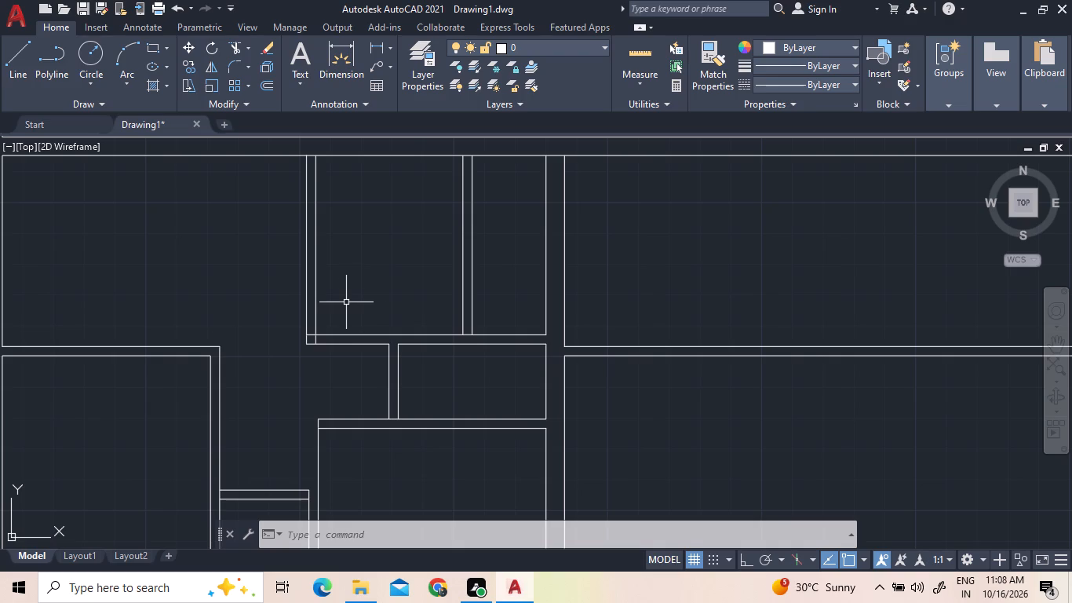
# Trim the upper-middle room's bottom wall line where it crosses the new left wall and the partition to the adjacent narrow room.
pyautogui.scroll(1, 337, 348)
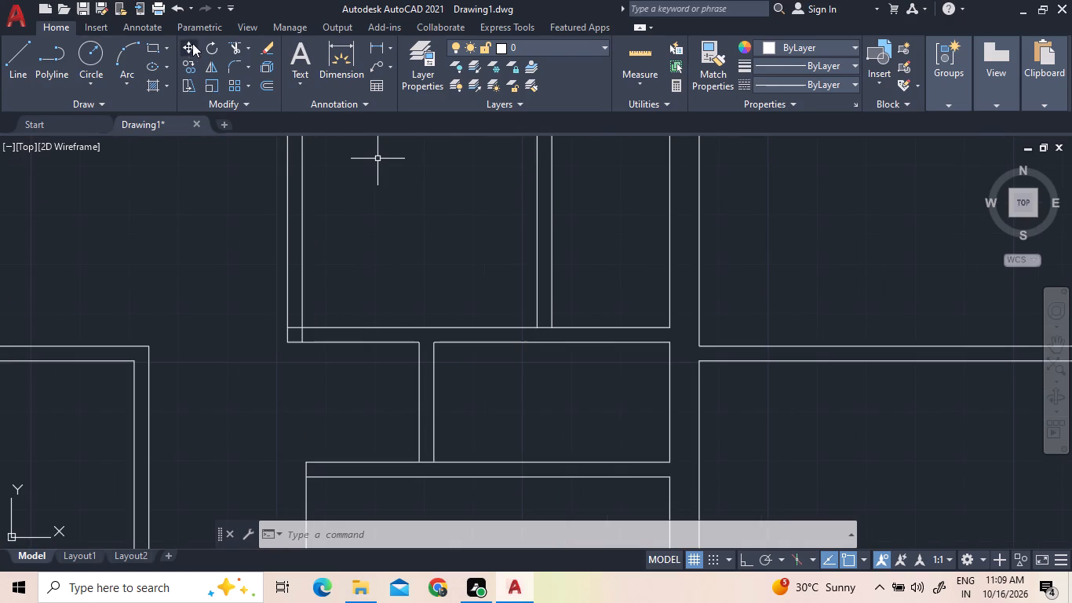
pyautogui.click(228, 45)
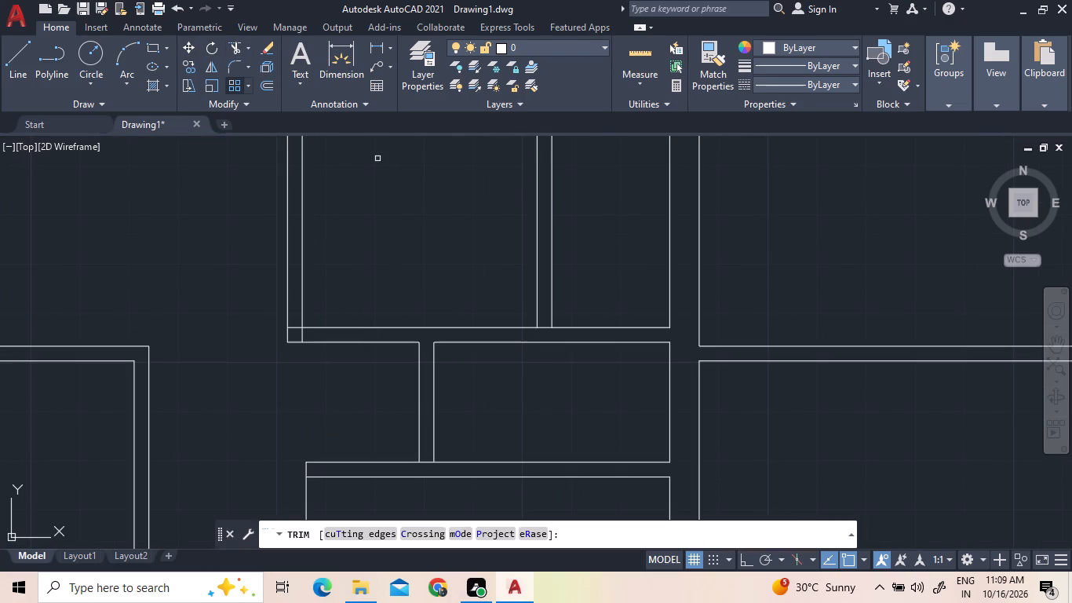
pyautogui.click(296, 328)
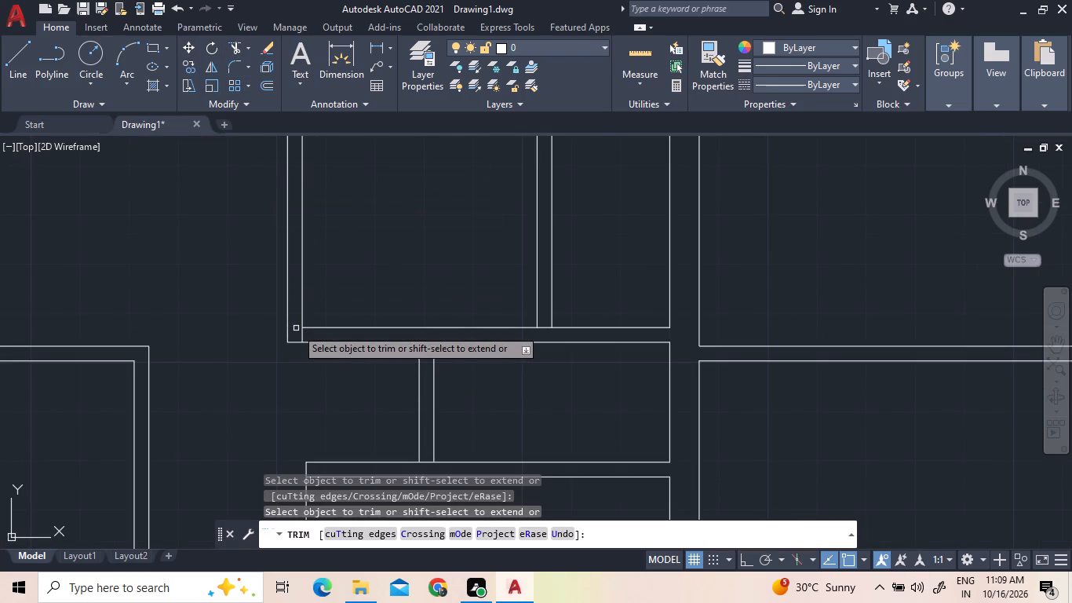
pyautogui.click(545, 326)
# Trim the upper rooms' top wall line across both vertical partitions and the thicker wall beside the long strips.
pyautogui.scroll(-1, 666, 356)
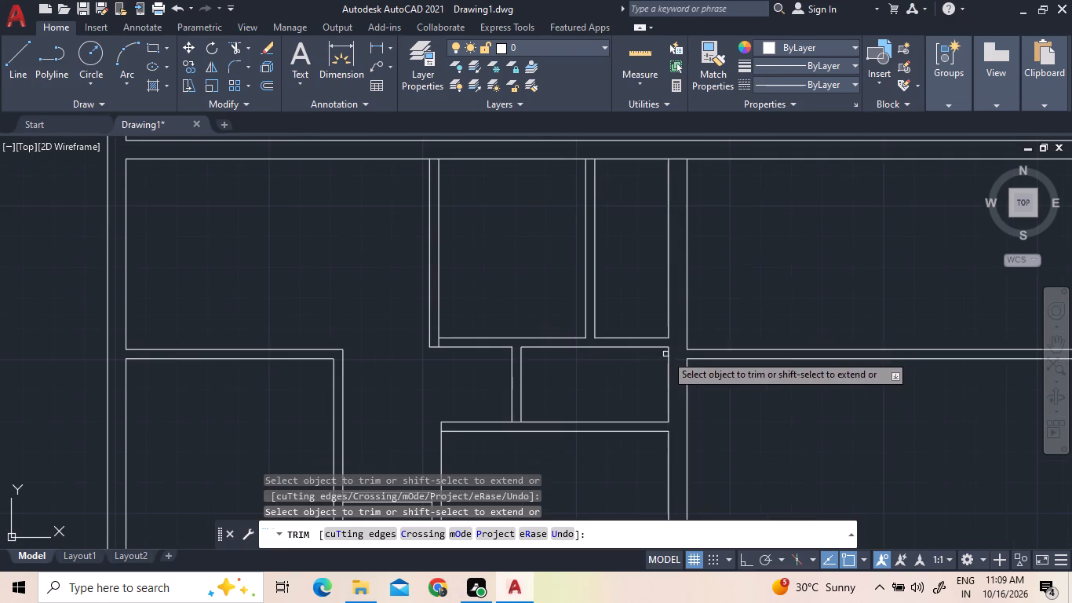
pyautogui.click(590, 160)
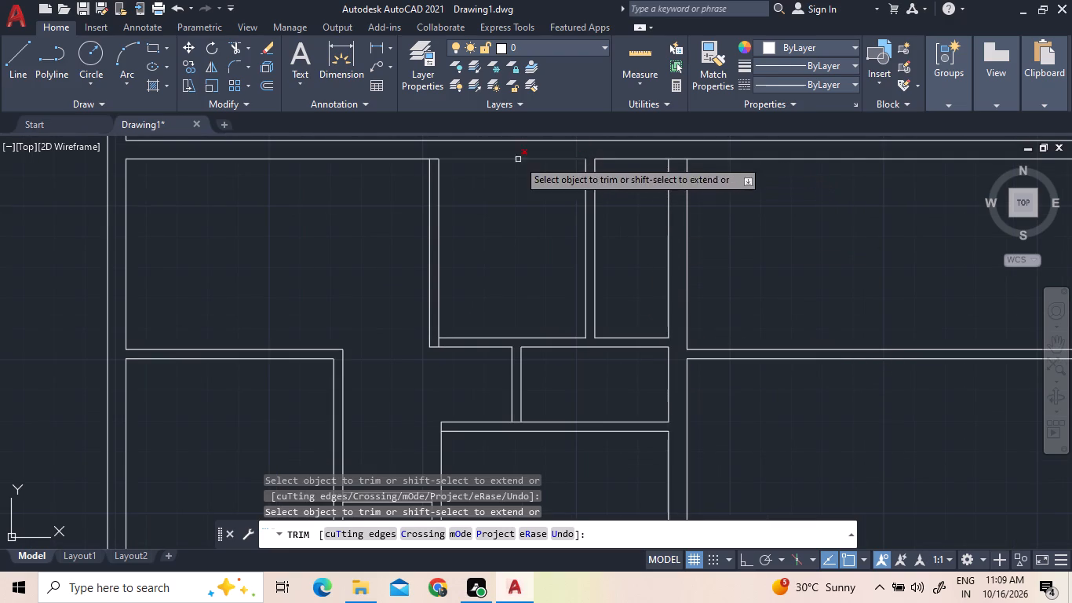
pyautogui.click(436, 159)
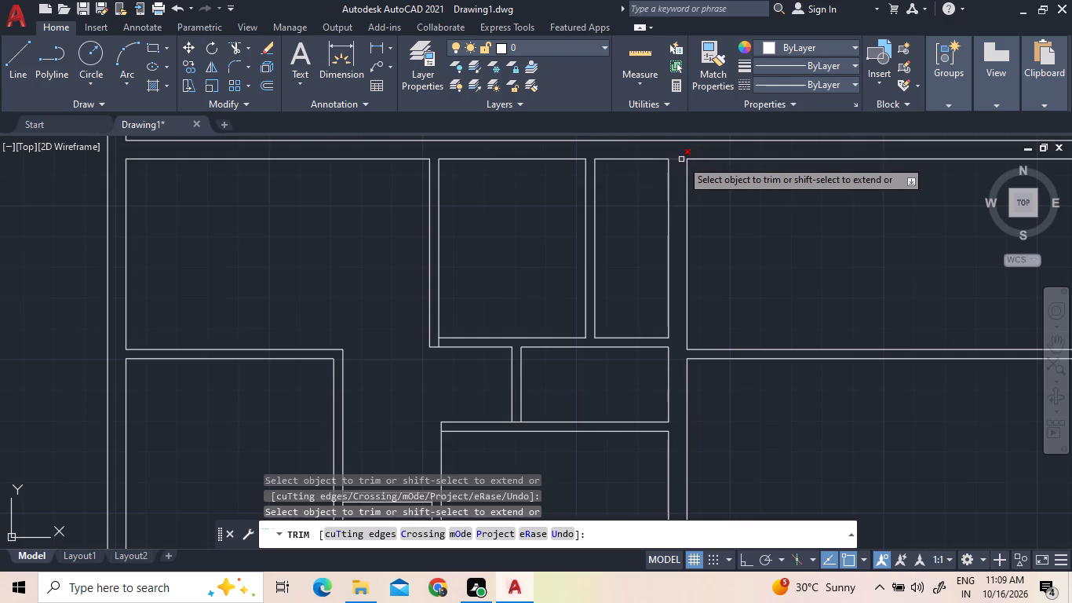
pyautogui.click(681, 159)
pyautogui.scroll(-2, 681, 159)
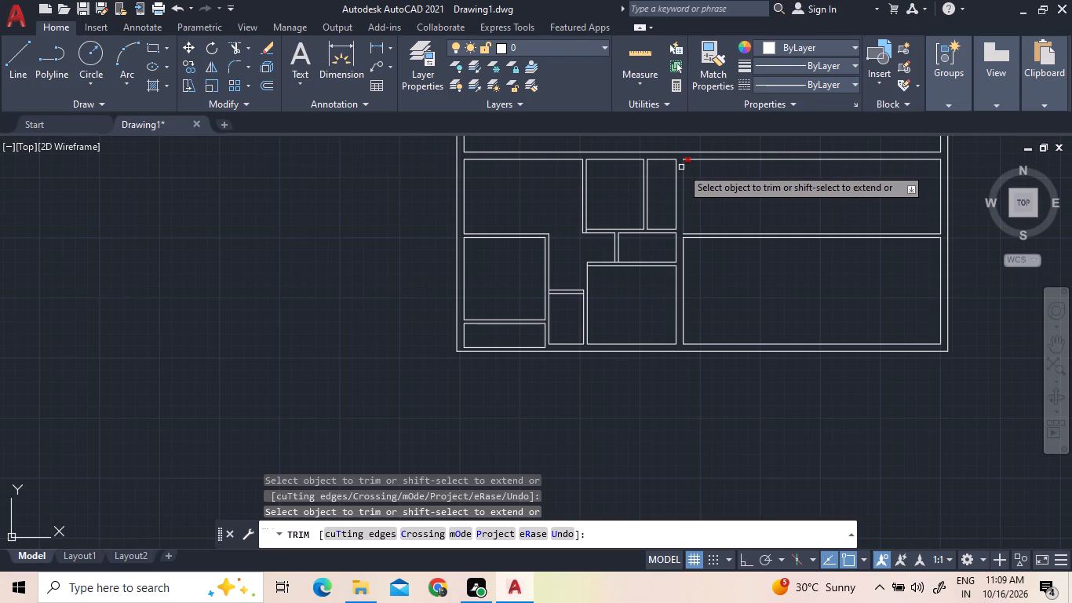
pyautogui.scroll(2, 690, 272)
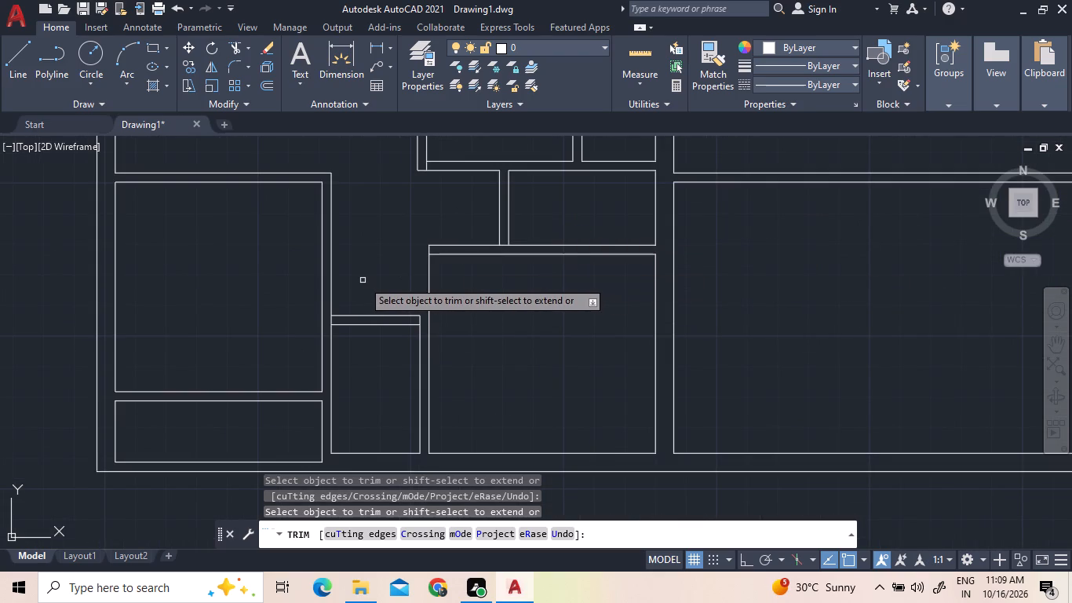
pyautogui.scroll(-2, 397, 316)
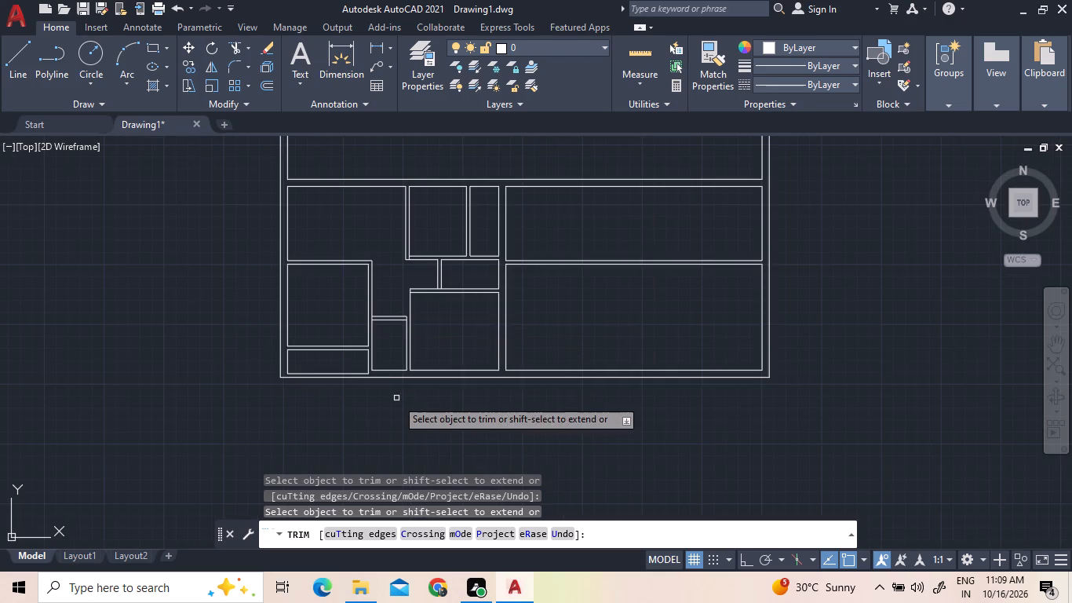
pyautogui.scroll(2, 392, 389)
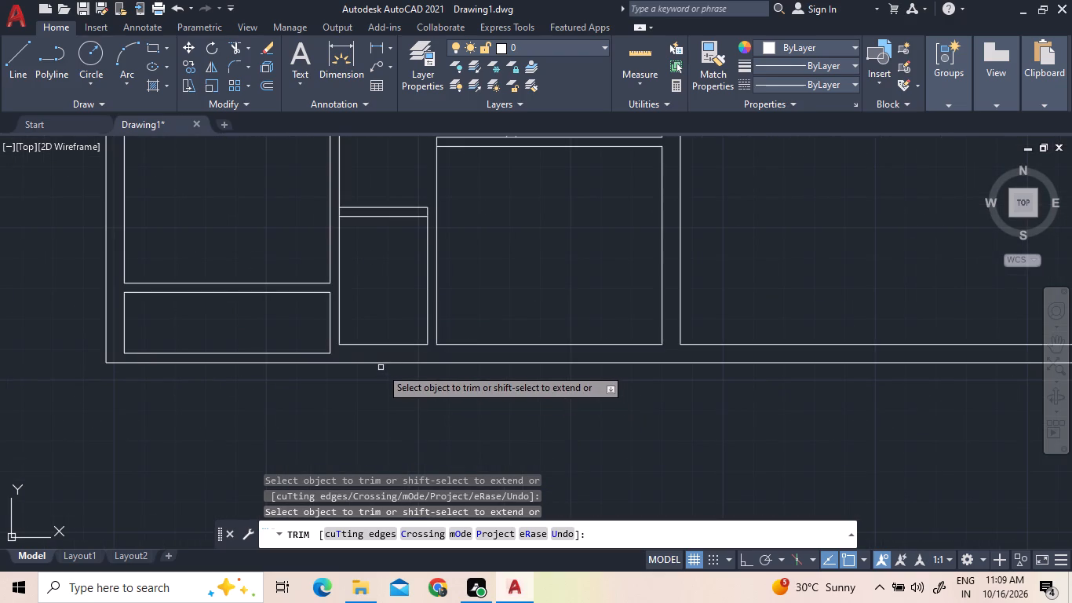
pyautogui.scroll(-1, 434, 315)
pyautogui.rightClick(485, 305)
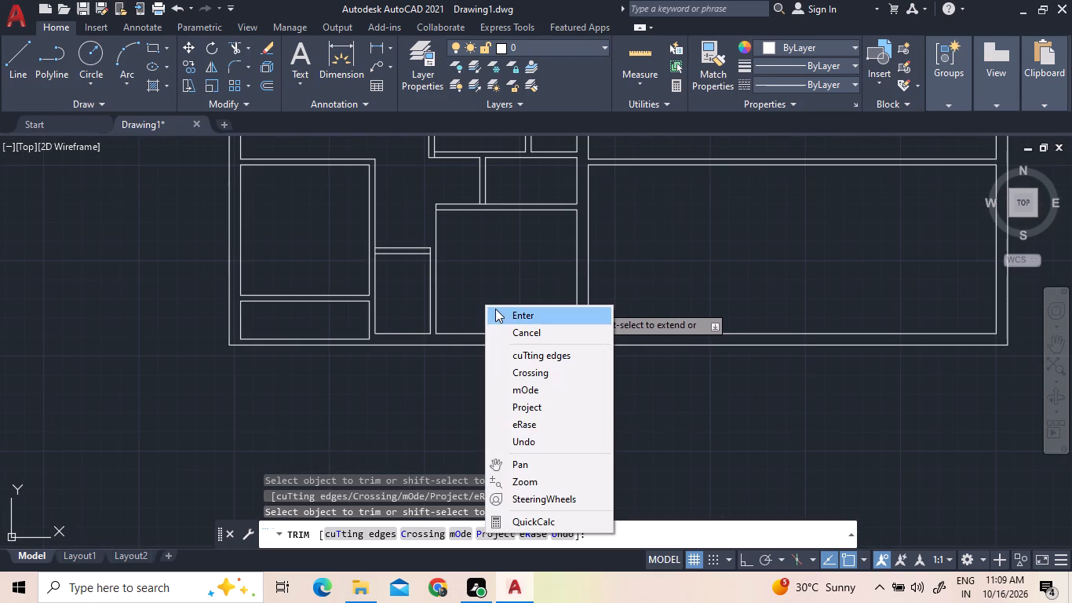
pyautogui.click(495, 309)
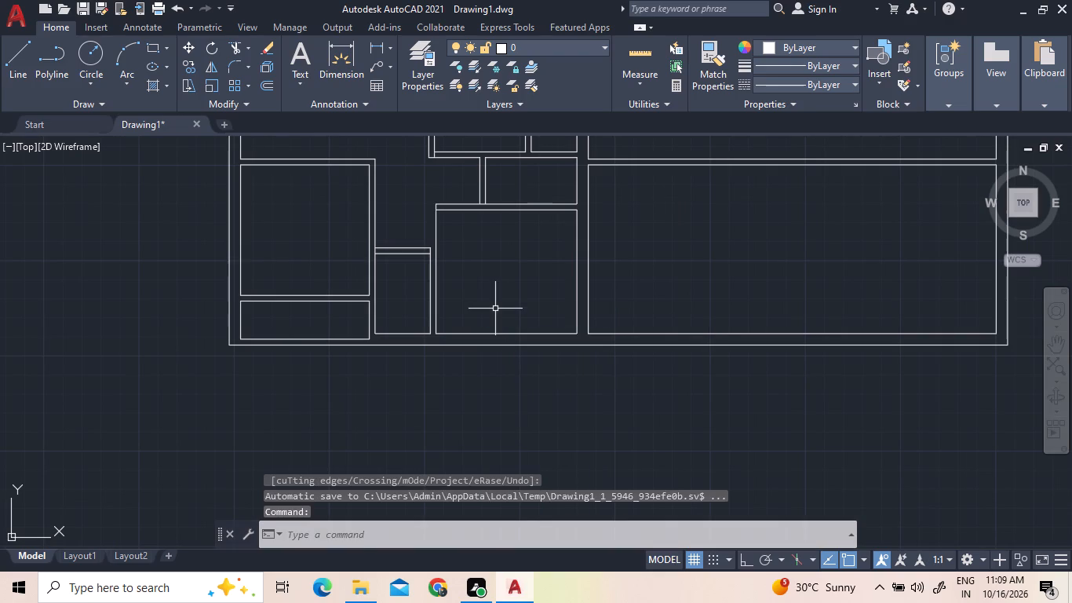
# Copy the Living/Dining label from the upper plan into the upper-left room of the lower plan.
pyautogui.scroll(-2, 496, 309)
pyautogui.scroll(2, 510, 187)
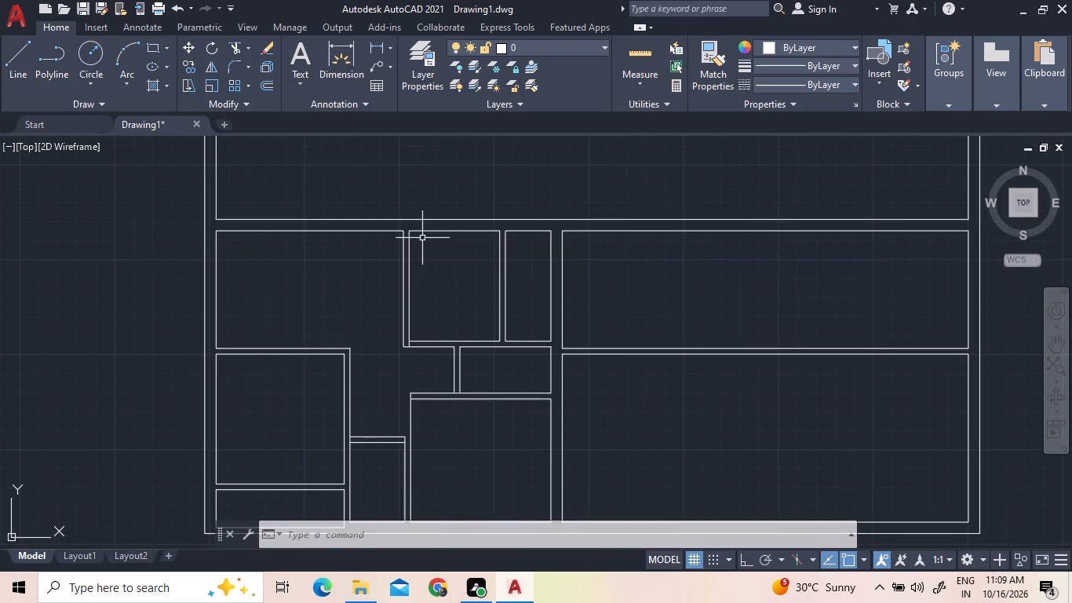
pyautogui.scroll(-2, 323, 149)
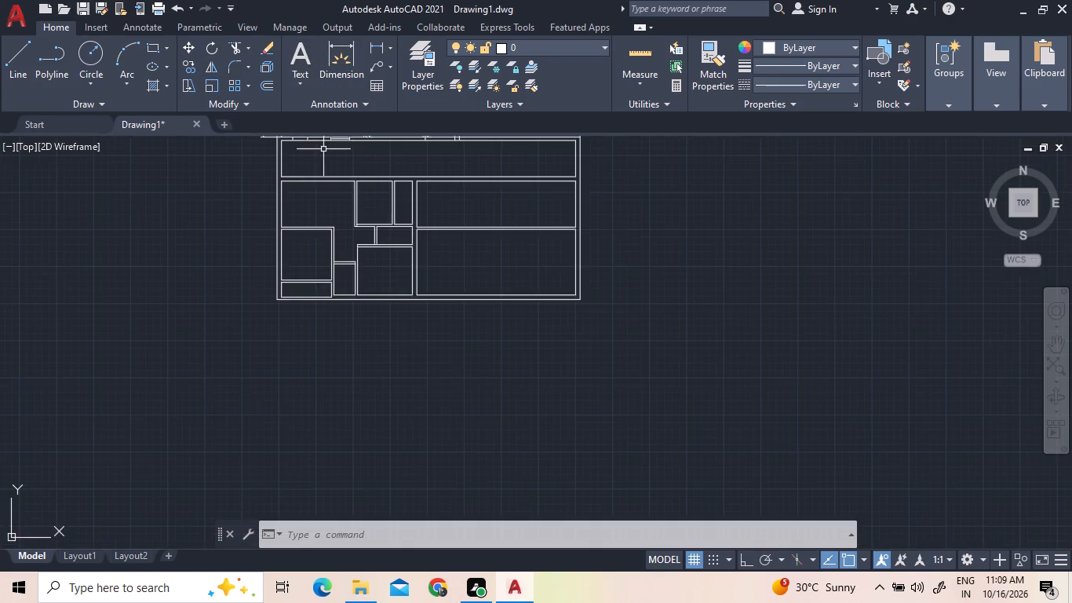
pyautogui.scroll(-4, 341, 174)
pyautogui.scroll(3, 352, 163)
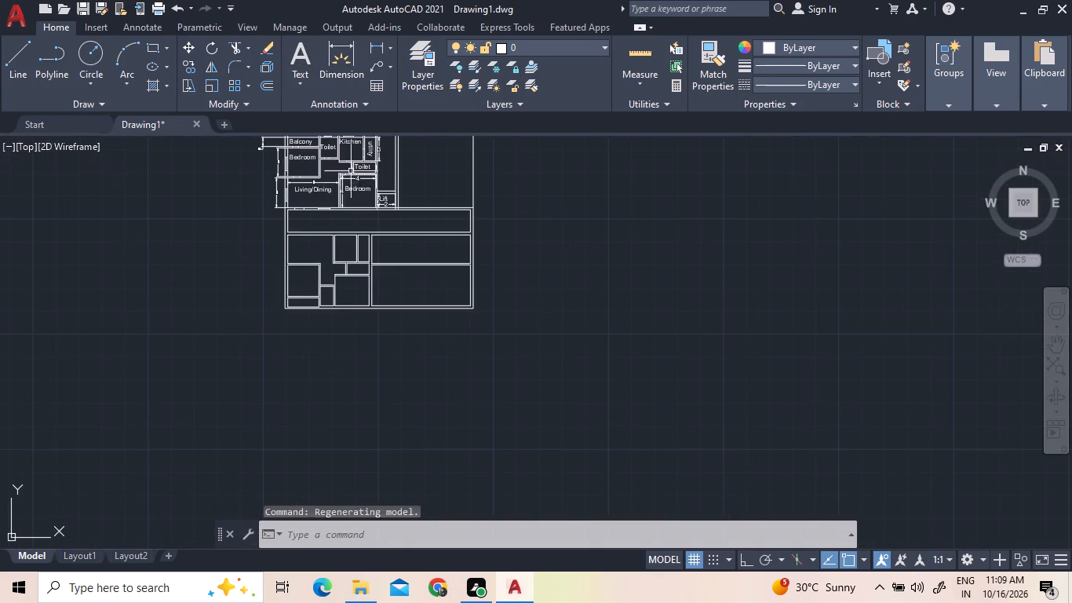
pyautogui.scroll(2, 339, 174)
pyautogui.click(272, 214)
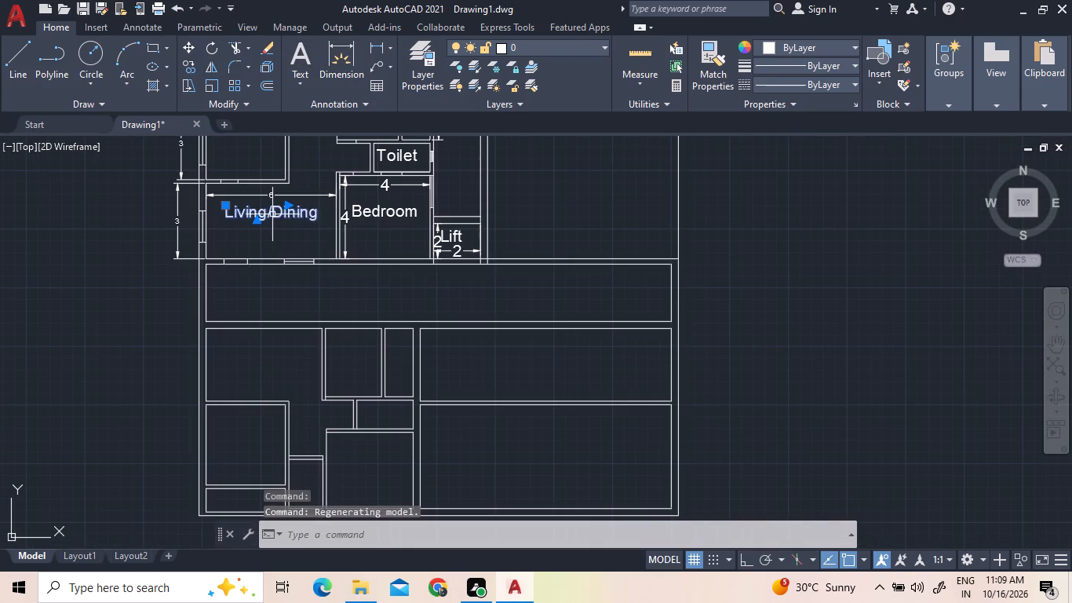
pyautogui.rightClick(272, 214)
pyautogui.click(317, 318)
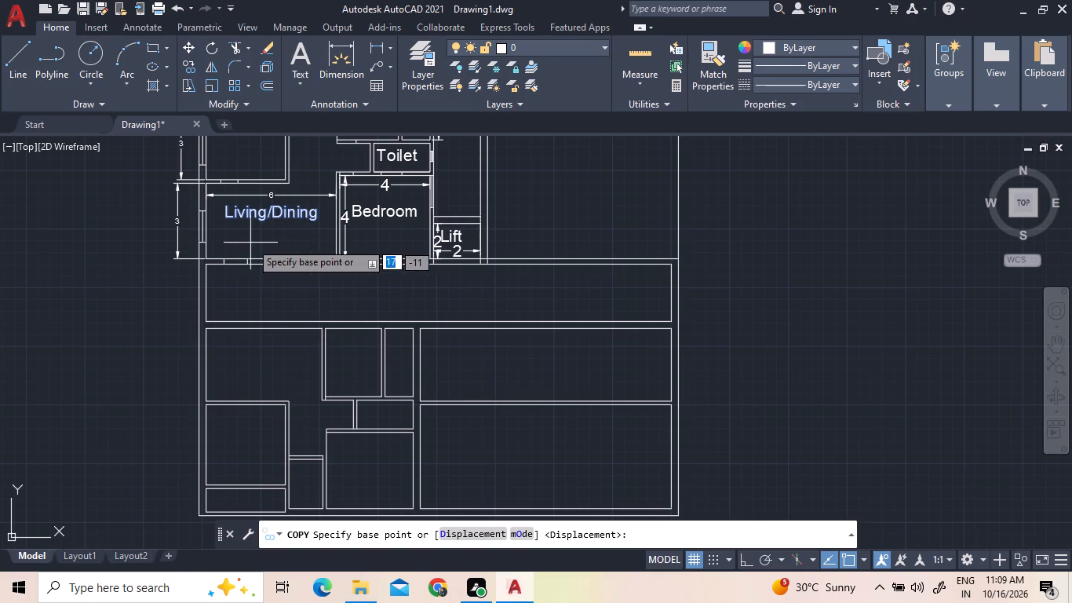
pyautogui.click(264, 214)
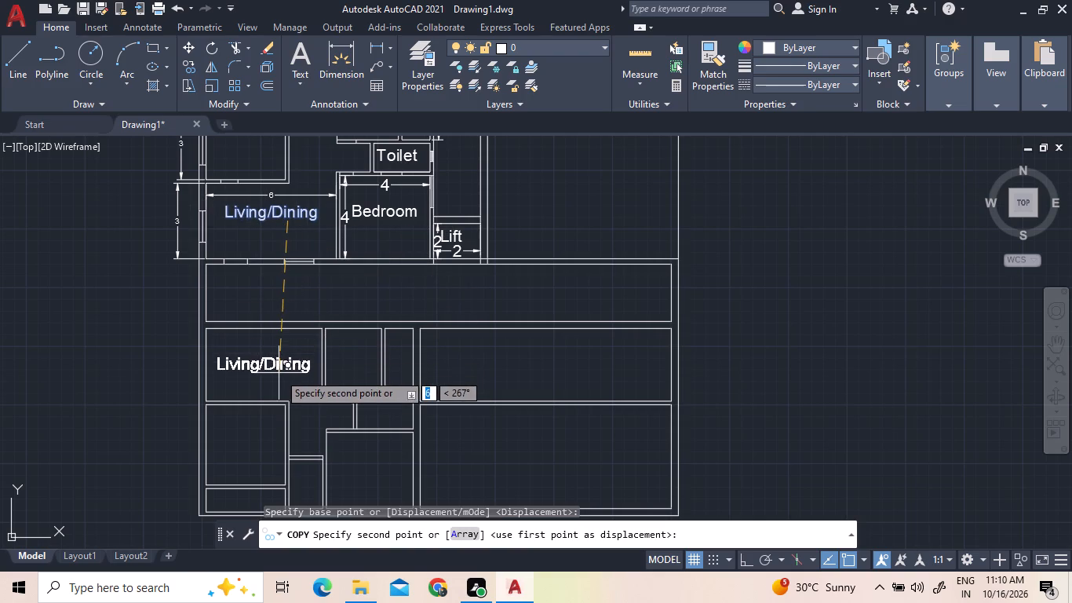
pyautogui.click(280, 364)
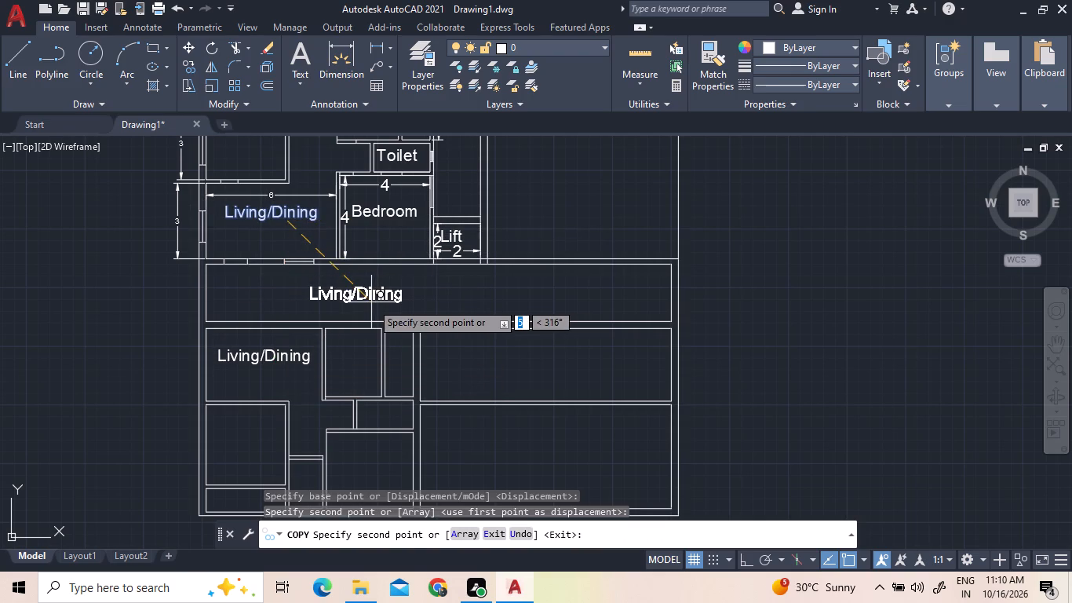
pyautogui.rightClick(371, 302)
pyautogui.click(391, 309)
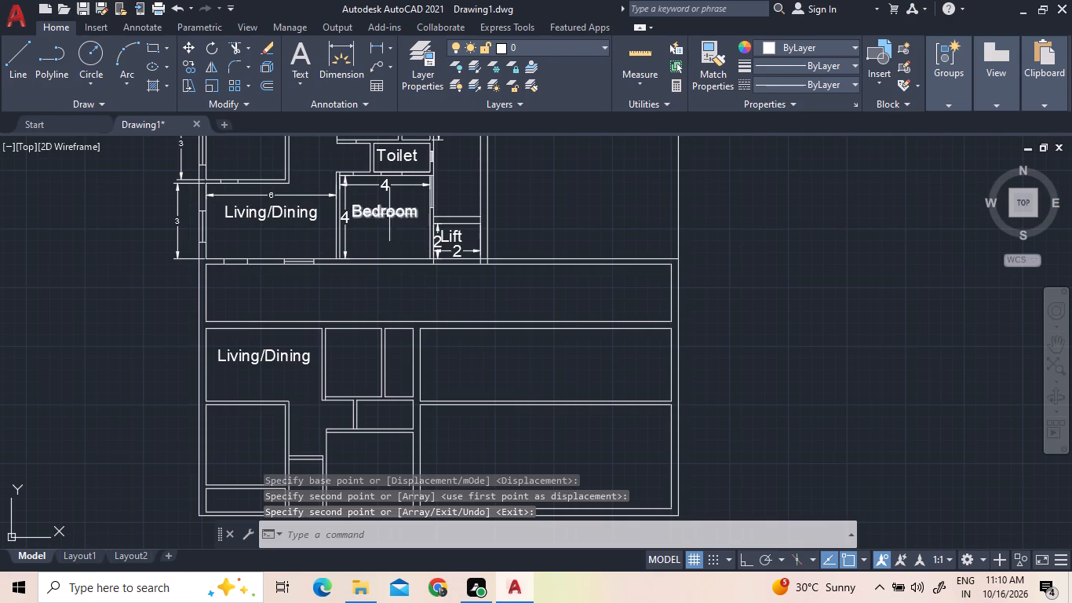
# Copy the Bedroom label from the upper plan into the lower plan's left room and its room below the small partitioned space.
pyautogui.click(389, 214)
pyautogui.rightClick(389, 214)
pyautogui.click(425, 326)
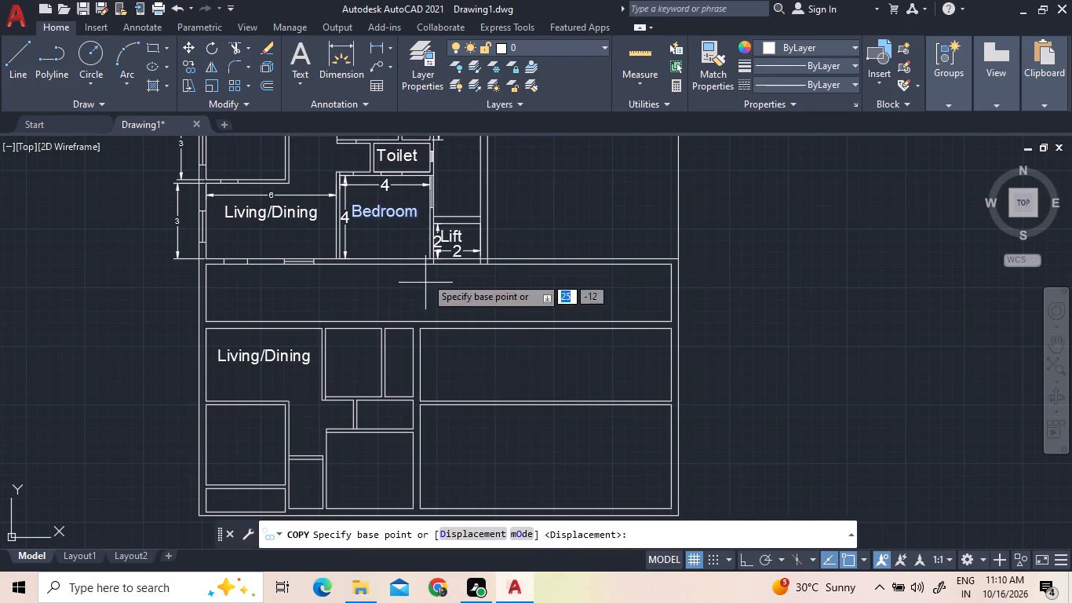
pyautogui.click(393, 205)
pyautogui.scroll(-2, 366, 367)
pyautogui.scroll(3, 316, 400)
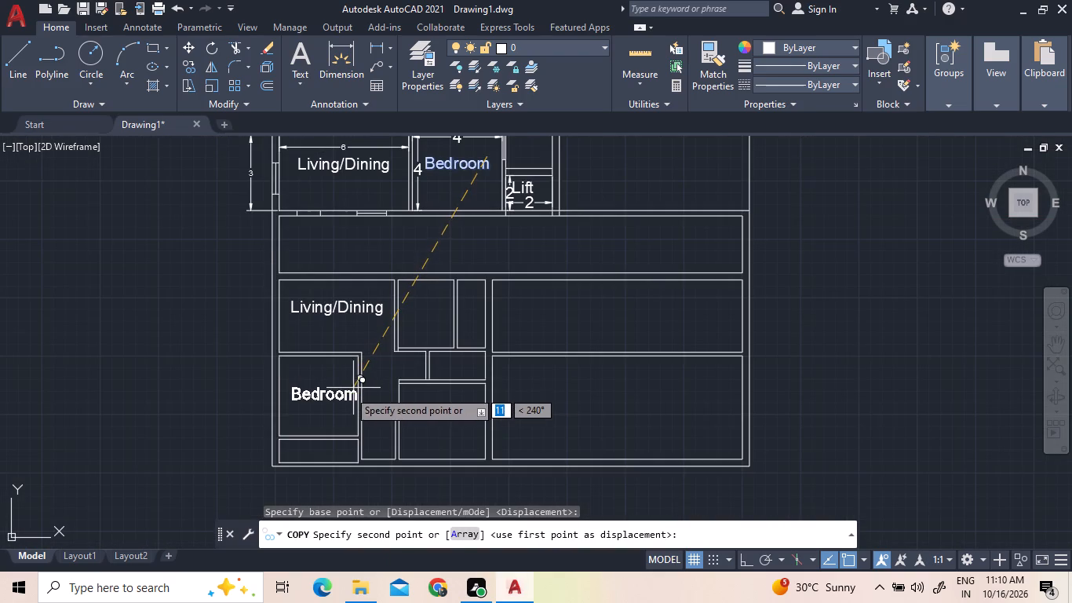
pyautogui.scroll(1, 347, 391)
pyautogui.click(347, 390)
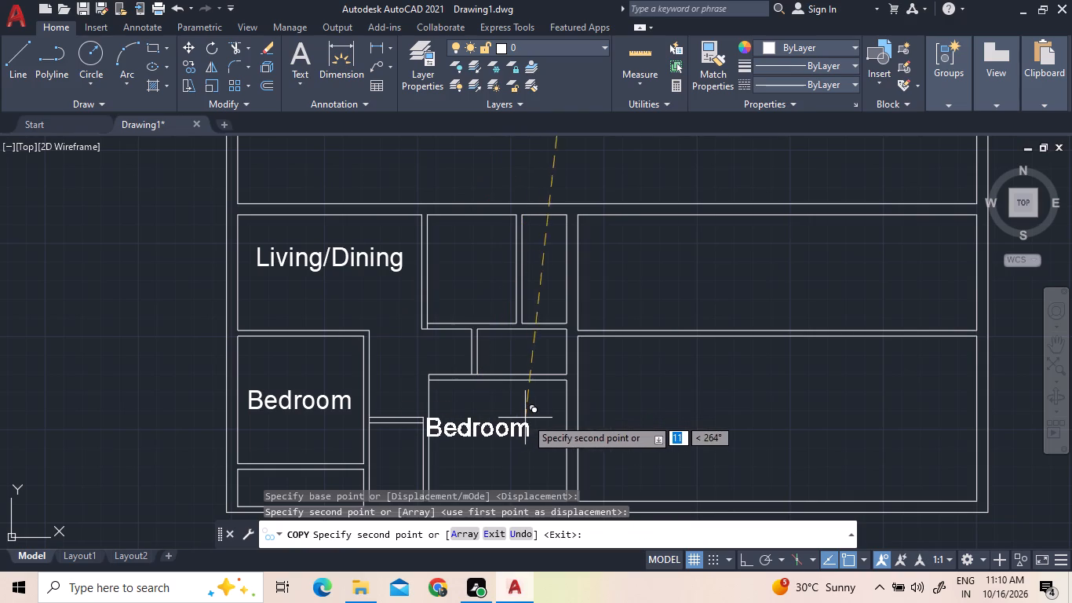
pyautogui.click(537, 417)
pyautogui.scroll(-4, 514, 359)
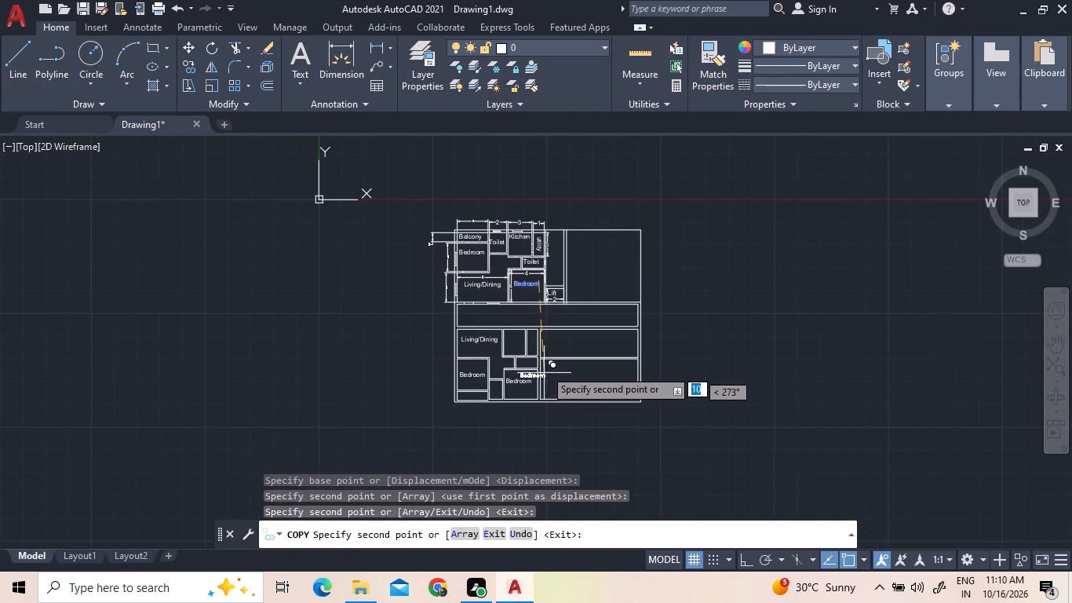
pyautogui.scroll(1, 573, 253)
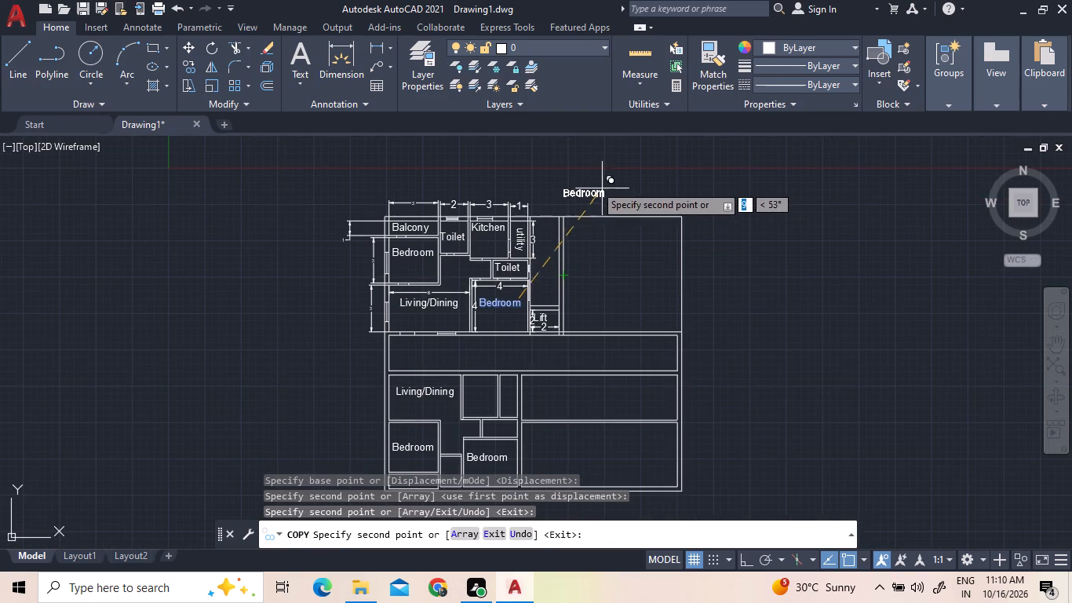
pyautogui.rightClick(595, 184)
pyautogui.click(614, 192)
# Copy the Toilet label from the upper plan into the lower plan's room above the right Bedroom and the small room between the two Bedrooms.
pyautogui.scroll(-2, 611, 192)
pyautogui.scroll(2, 576, 252)
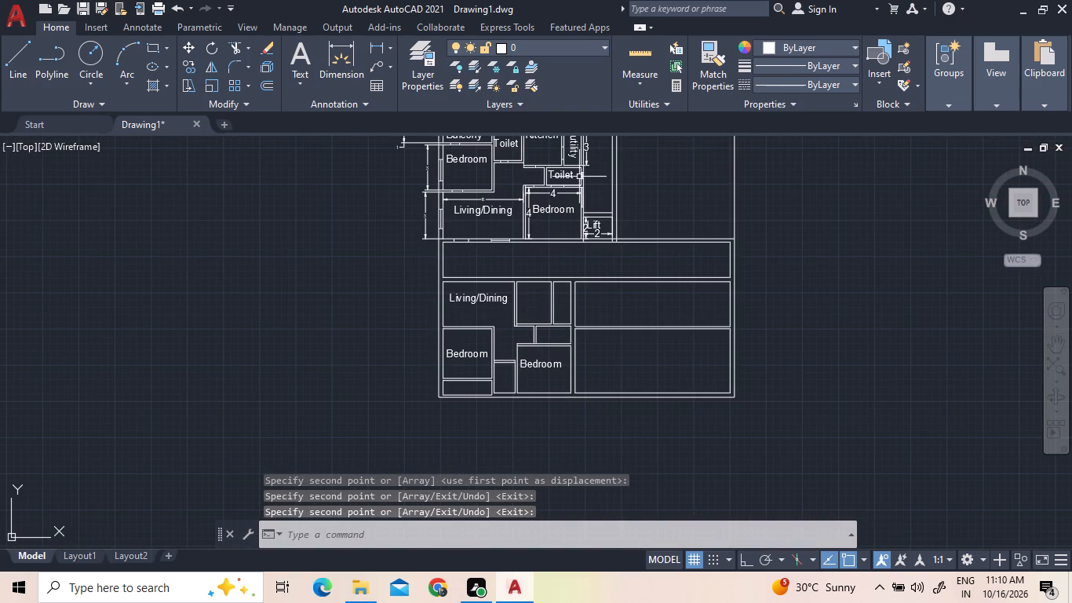
pyautogui.click(568, 174)
pyautogui.rightClick(568, 174)
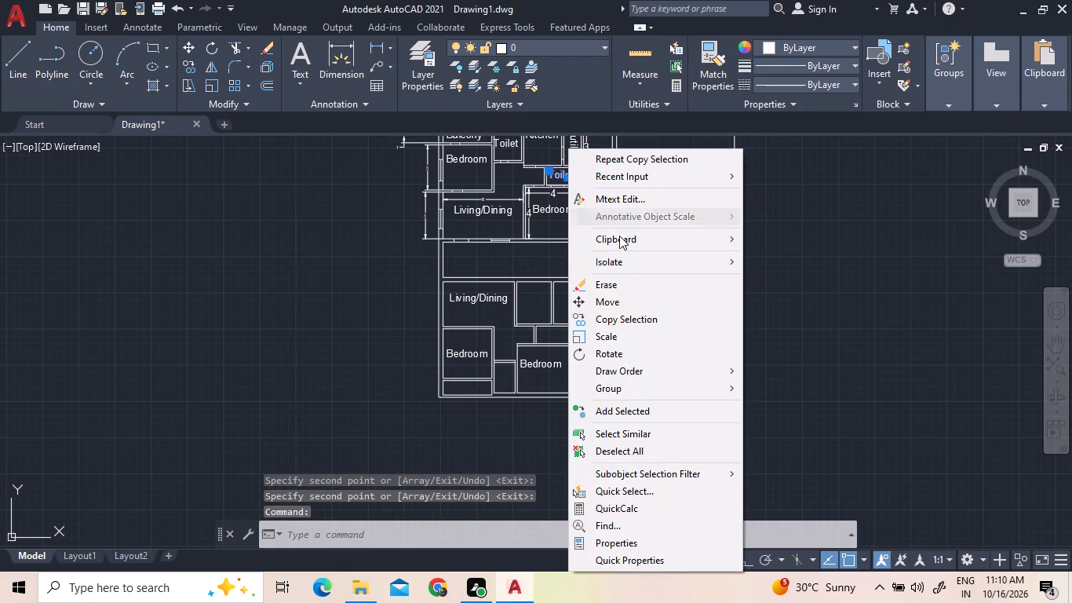
pyautogui.click(613, 323)
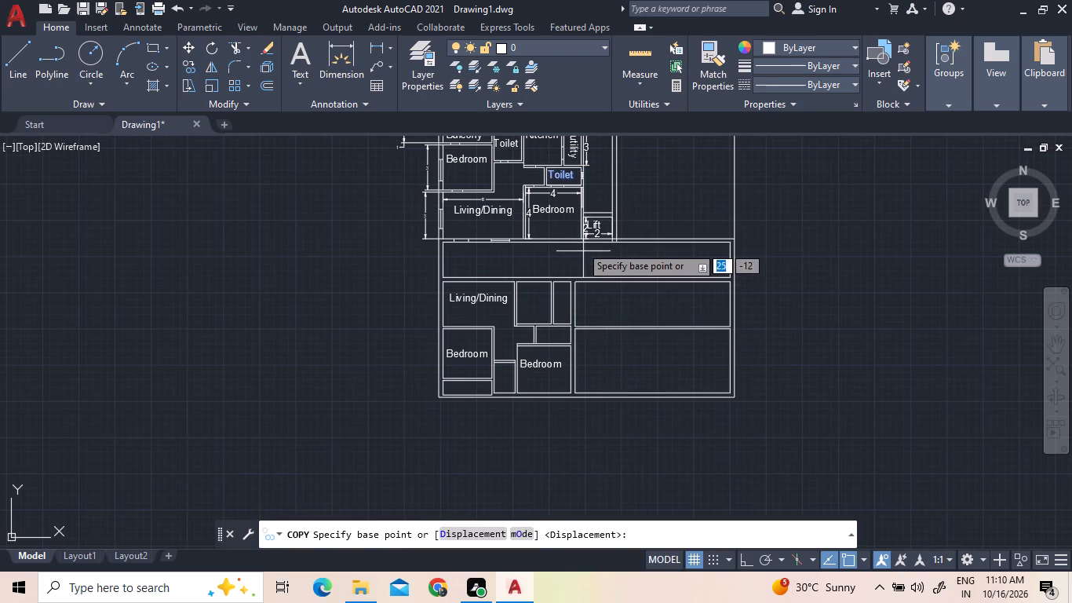
pyautogui.click(559, 174)
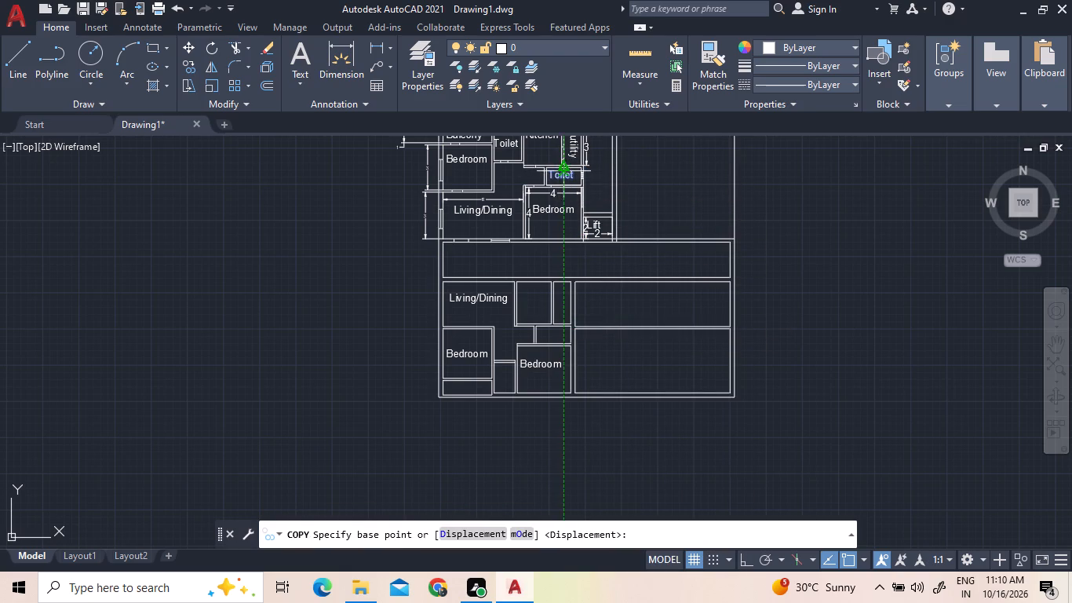
pyautogui.scroll(4, 560, 338)
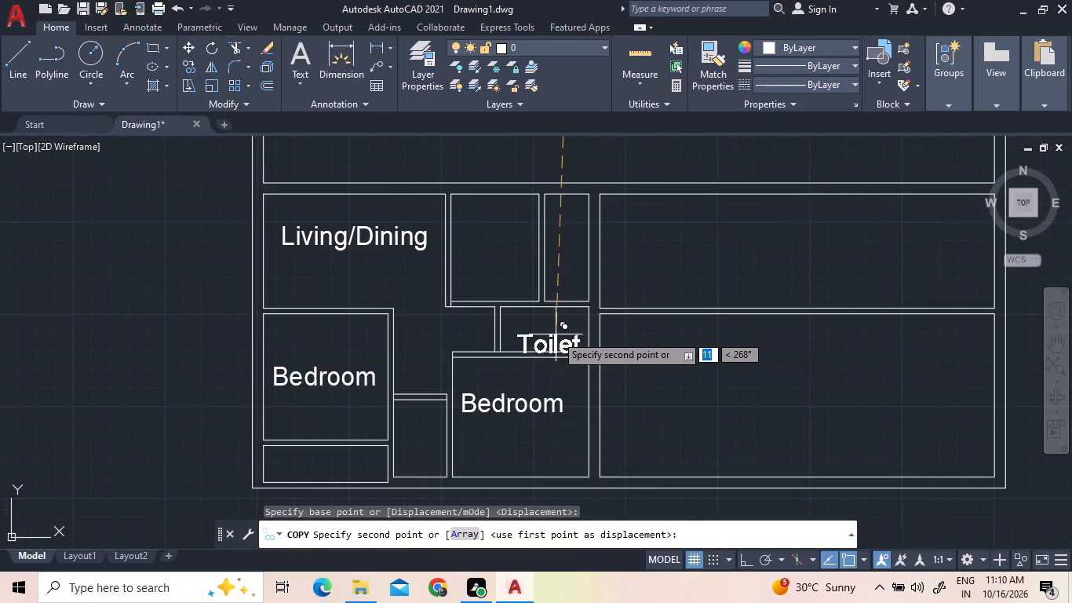
pyautogui.click(550, 300)
pyautogui.scroll(-3, 546, 294)
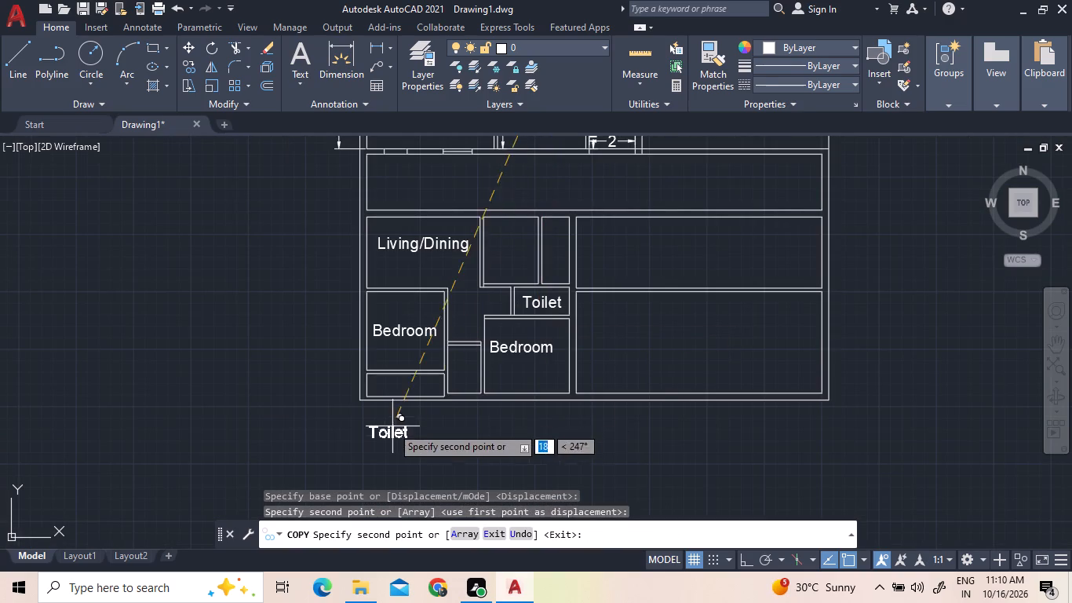
pyautogui.scroll(3, 446, 386)
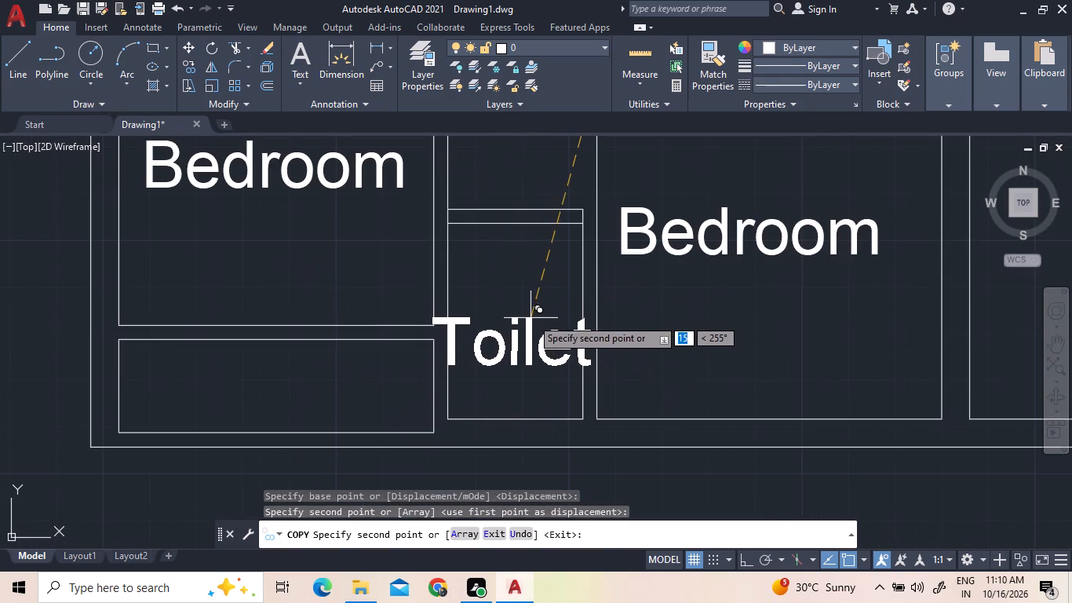
pyautogui.click(561, 314)
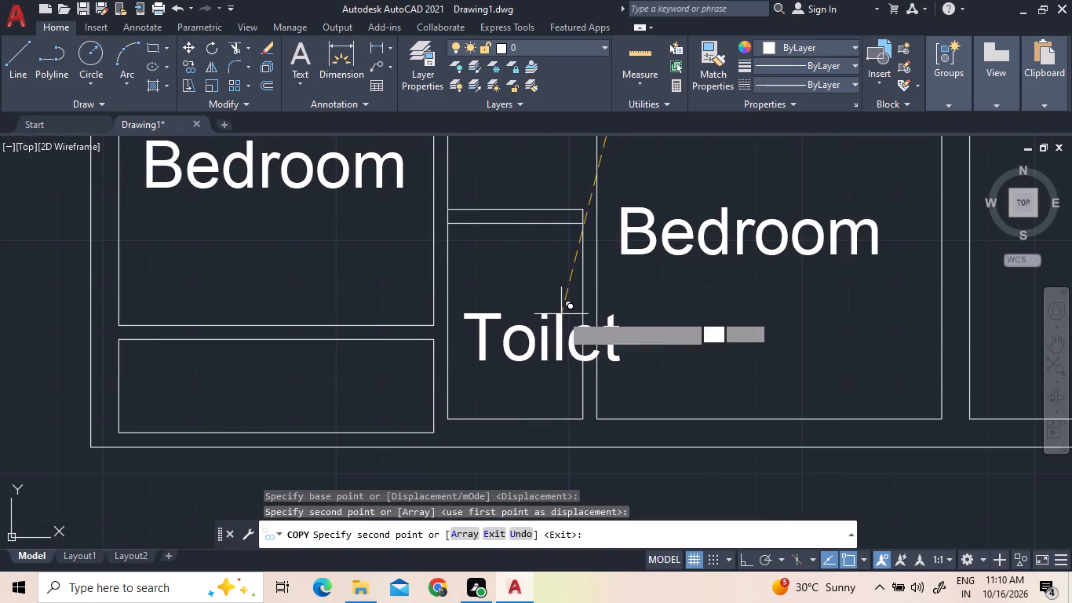
pyautogui.scroll(-4, 508, 411)
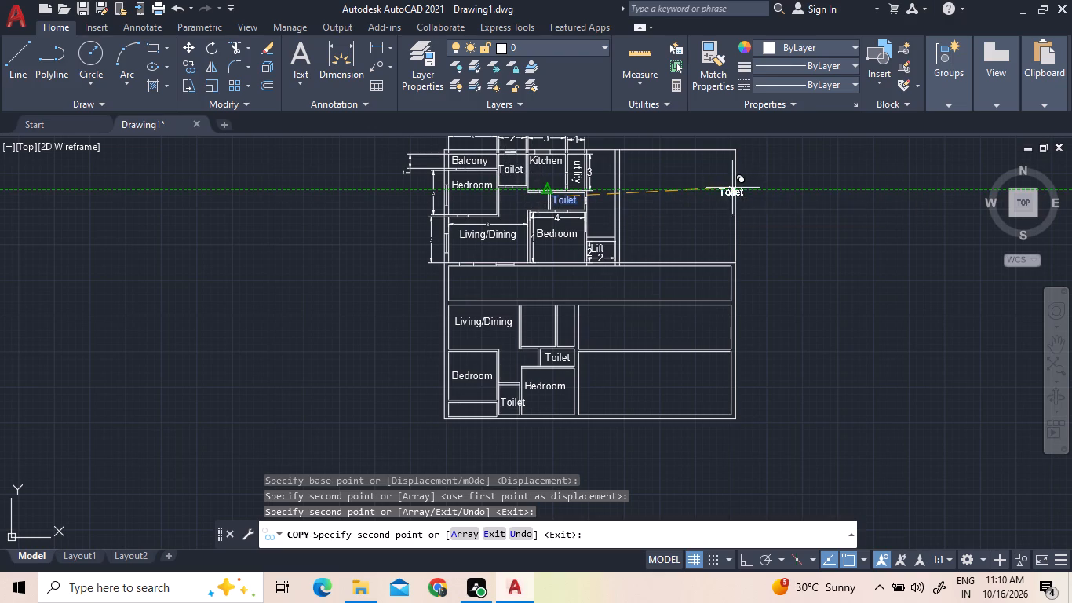
pyautogui.rightClick(716, 197)
pyautogui.click(752, 199)
pyautogui.click(752, 204)
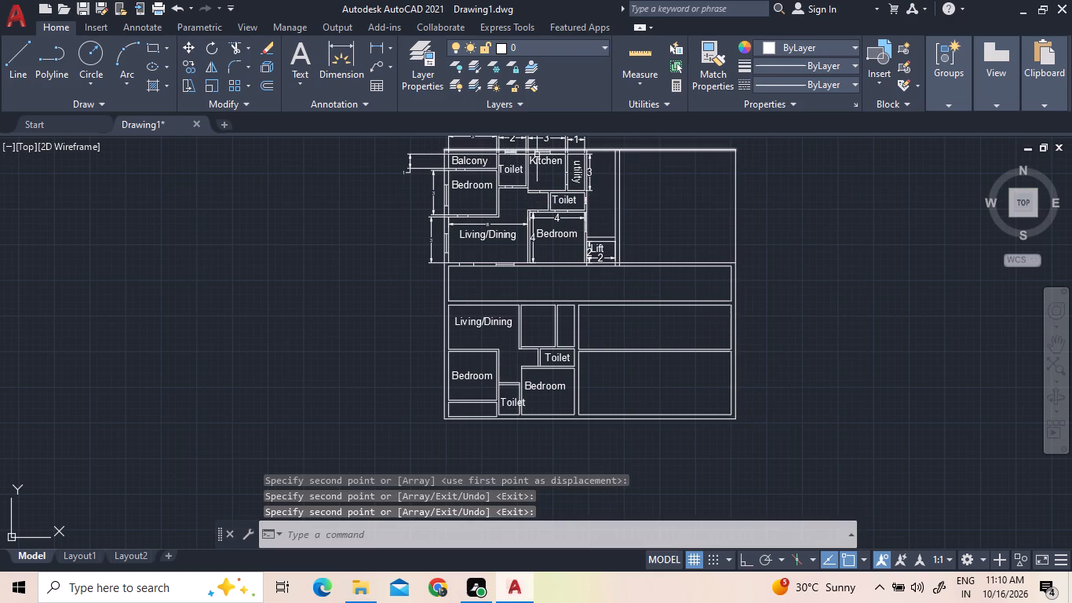
# Try to copy the Balcony label from the upper plan into the lower plan.
pyautogui.click(476, 160)
pyautogui.rightClick(476, 160)
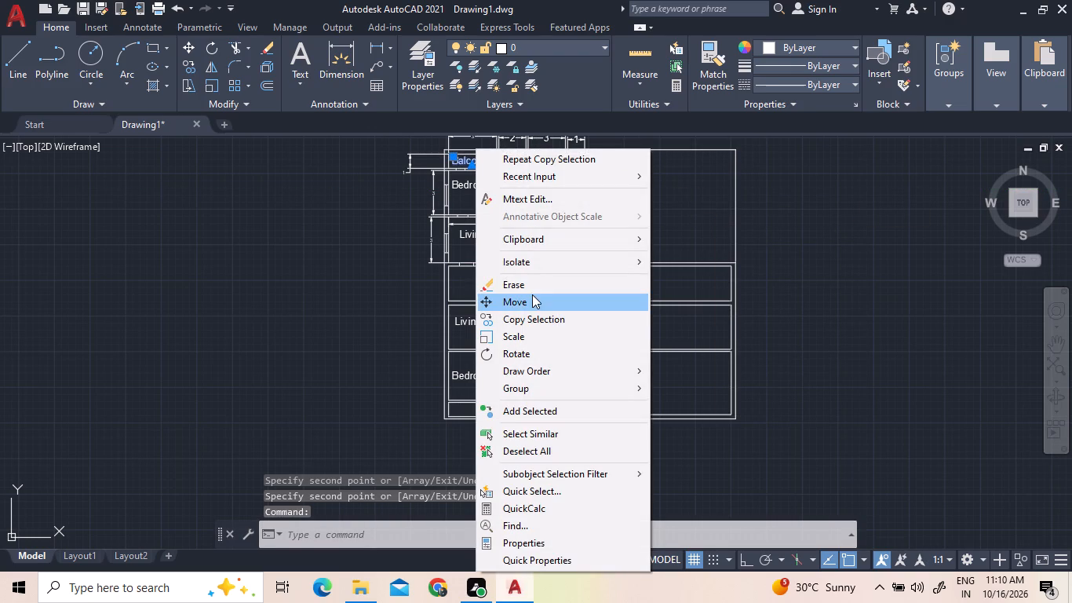
pyautogui.click(537, 312)
pyautogui.click(533, 301)
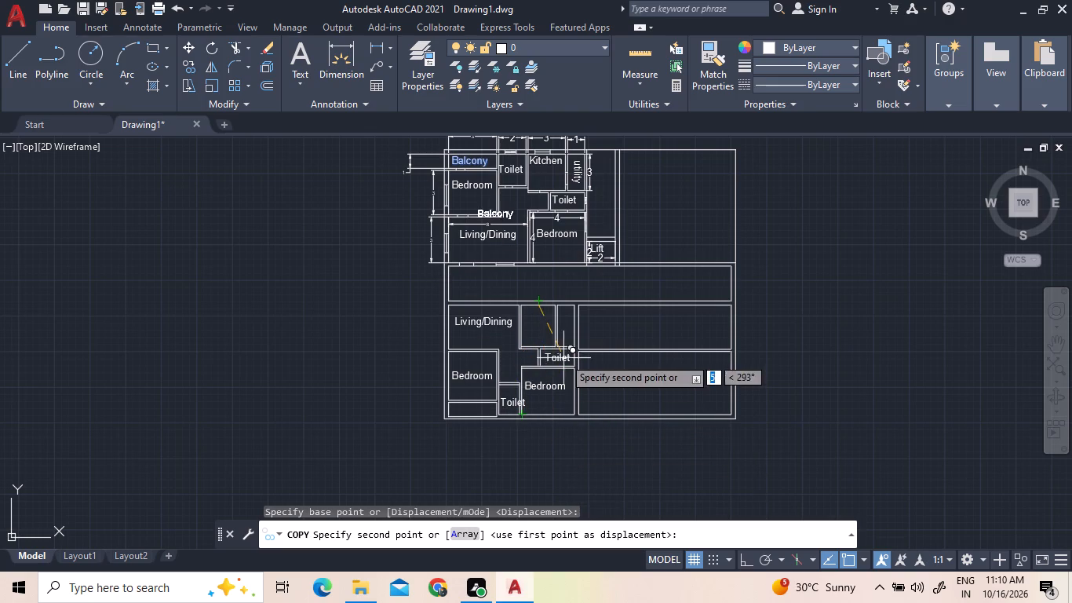
pyautogui.rightClick(565, 336)
pyautogui.click(582, 343)
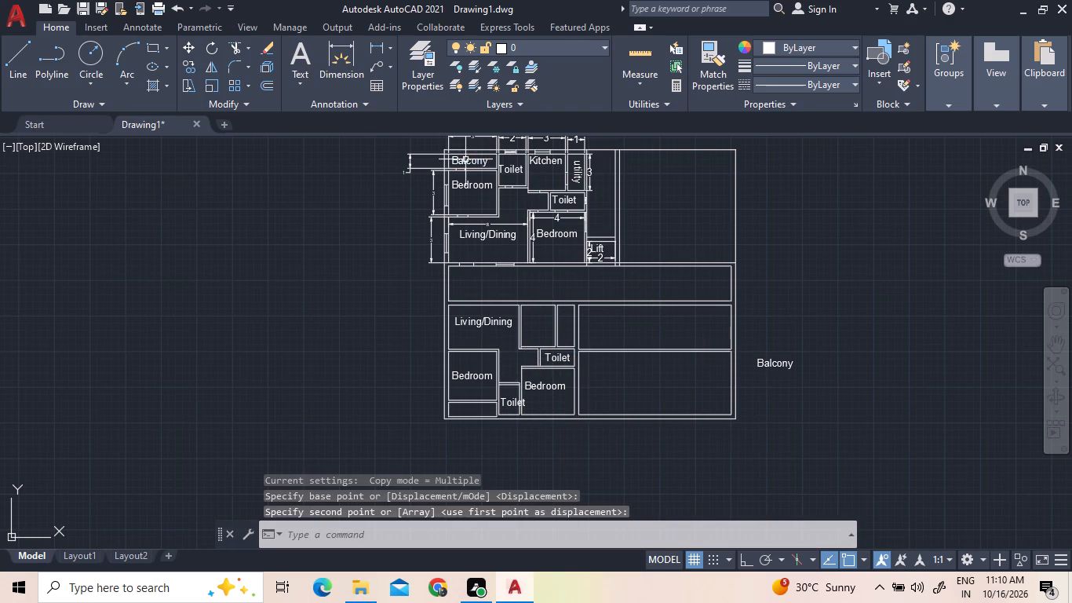
# Copy the upper plan's Balcony label into the narrow room below the lower plan's left Bedroom.
pyautogui.click(465, 159)
pyautogui.rightClick(465, 160)
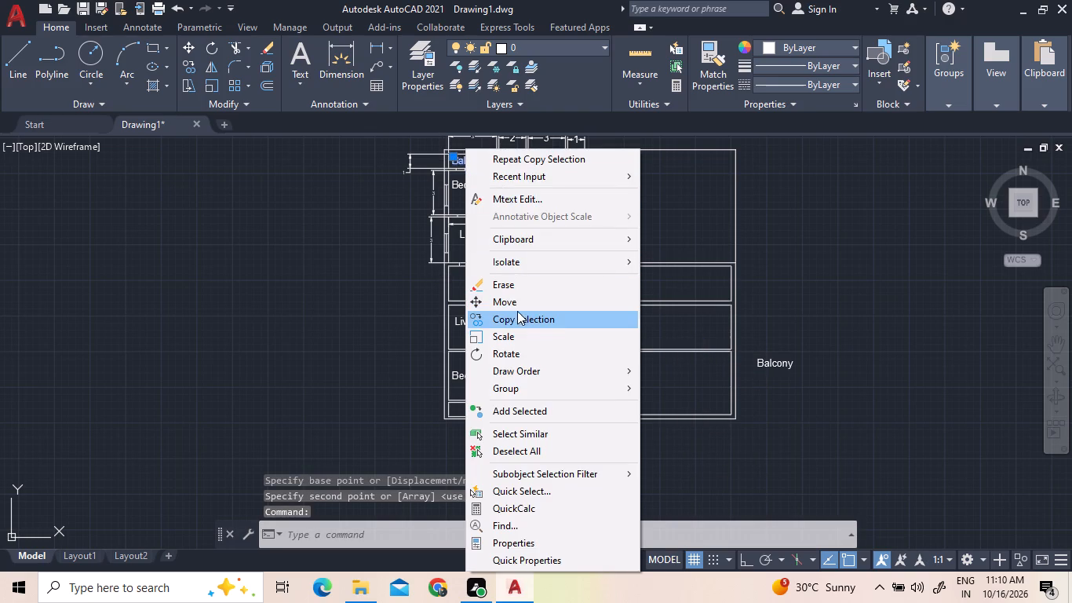
pyautogui.click(516, 318)
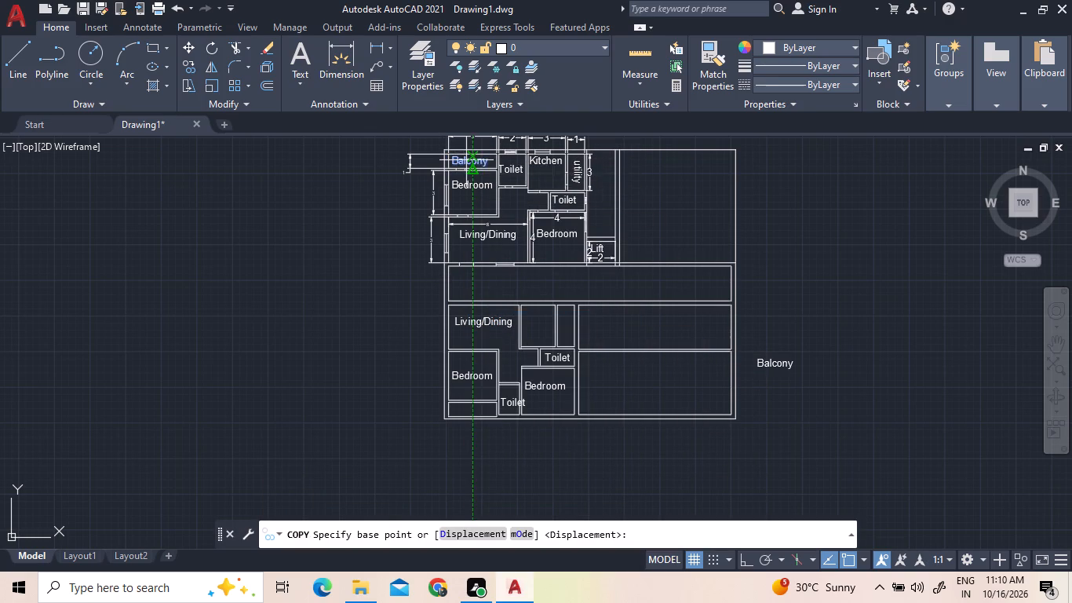
pyautogui.click(466, 160)
pyautogui.scroll(4, 471, 406)
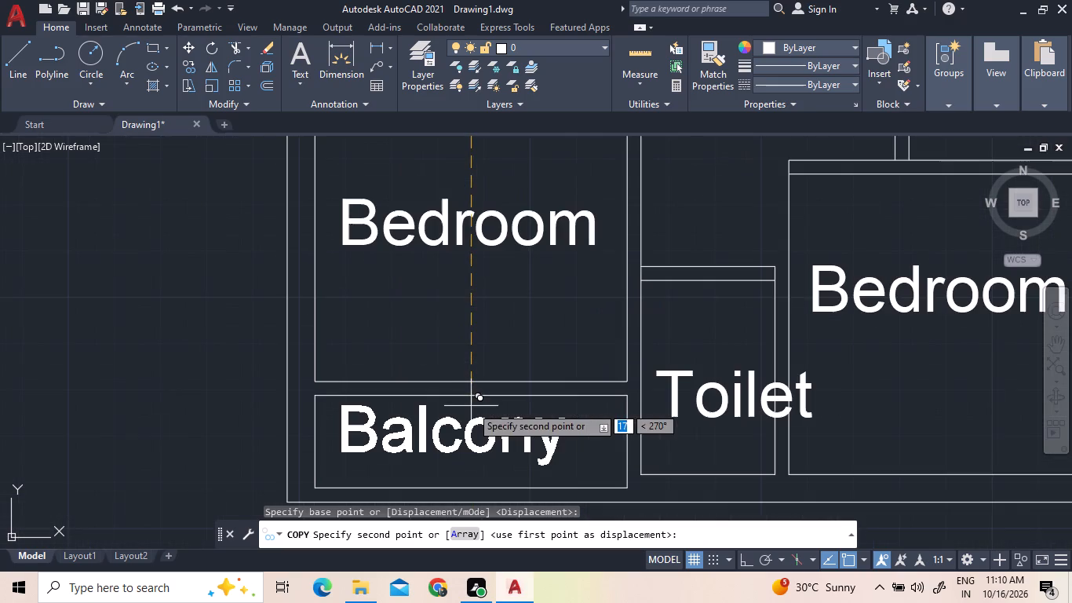
pyautogui.click(473, 407)
pyautogui.rightClick(489, 393)
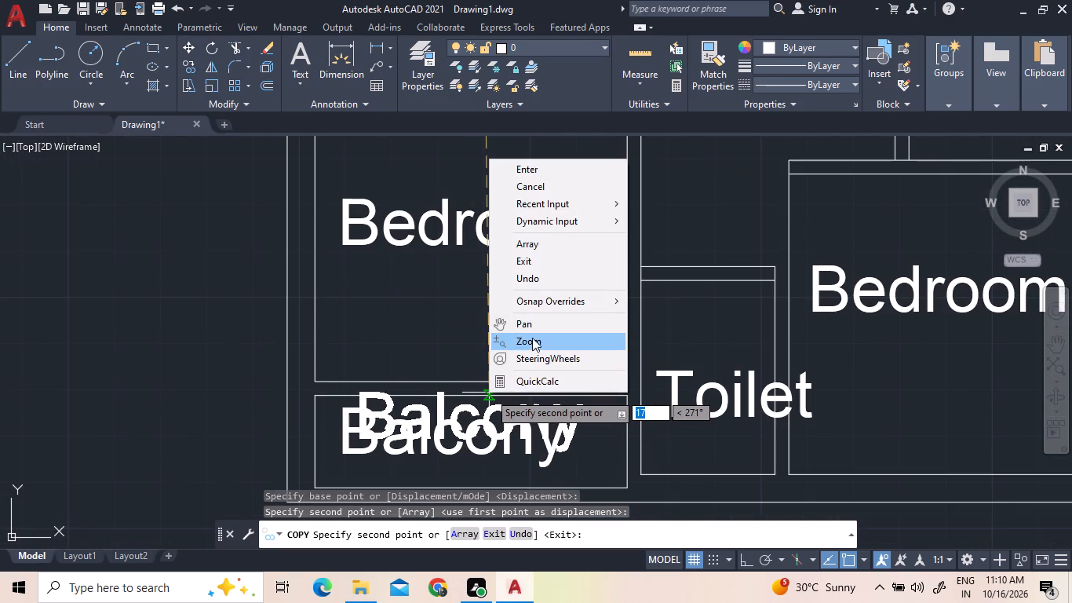
pyautogui.click(533, 161)
# Copy the vertical utility label from the upper plan into the lower plan's narrow room above the Toilet.
pyautogui.scroll(-8, 485, 353)
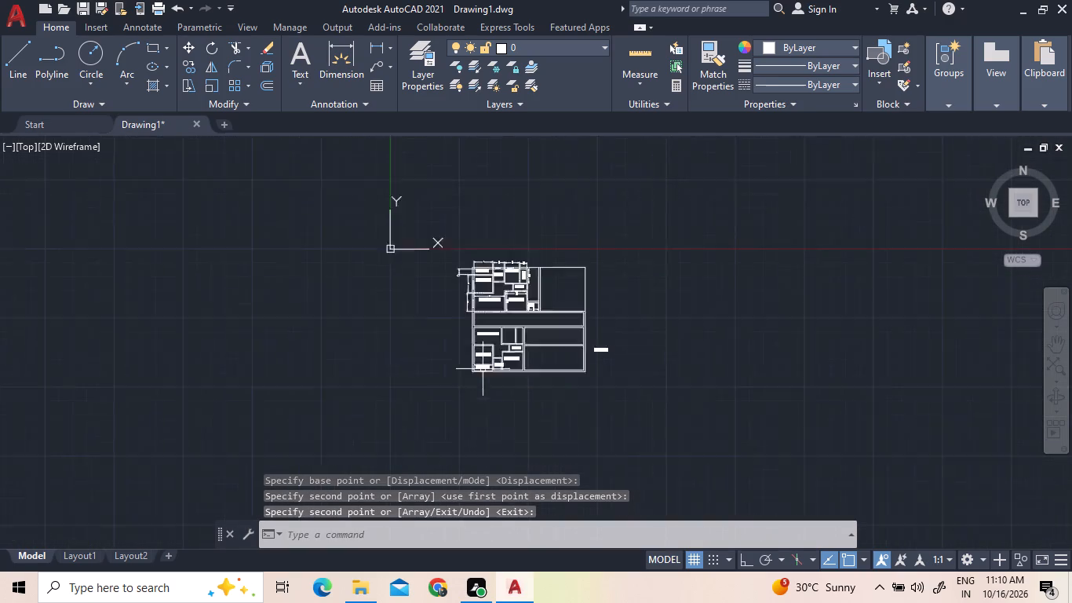
pyautogui.scroll(3, 519, 312)
pyautogui.scroll(-2, 472, 389)
pyautogui.scroll(2, 458, 424)
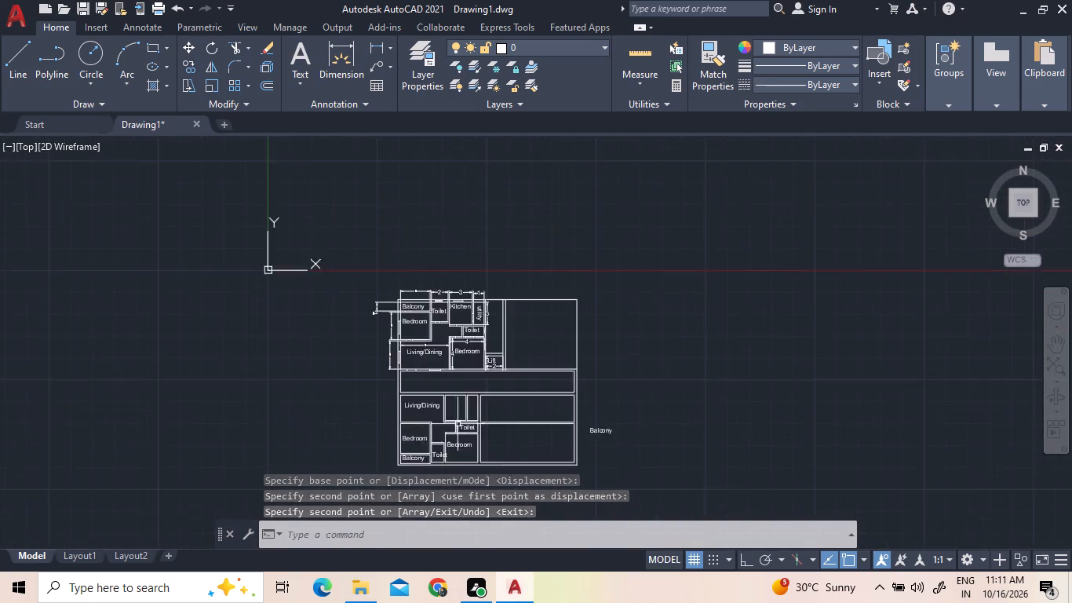
pyautogui.scroll(1, 458, 424)
pyautogui.scroll(-1, 505, 345)
pyautogui.scroll(1, 490, 203)
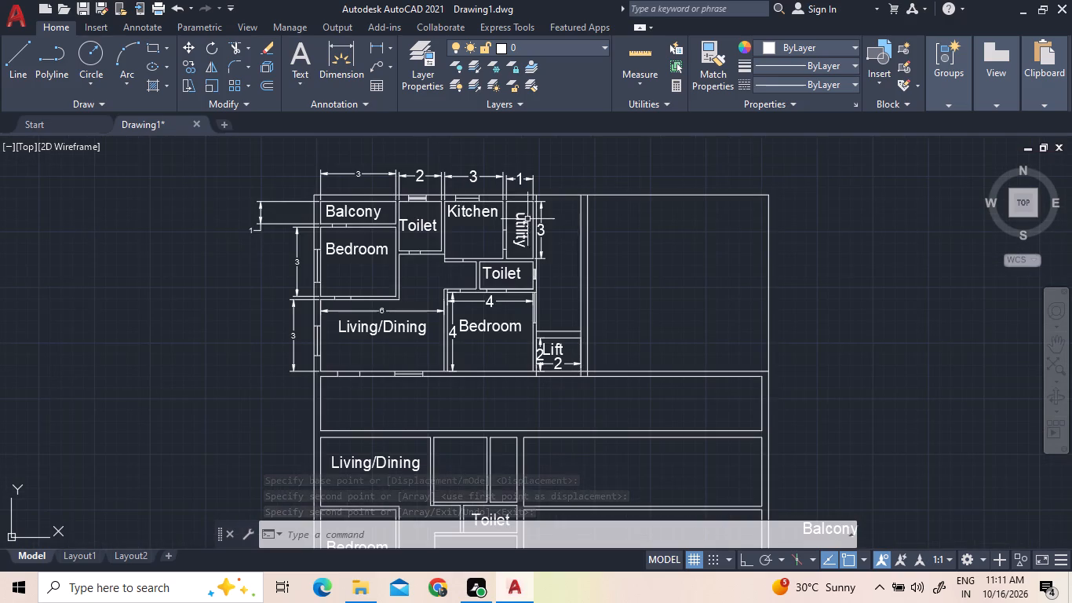
pyautogui.click(527, 225)
pyautogui.rightClick(527, 225)
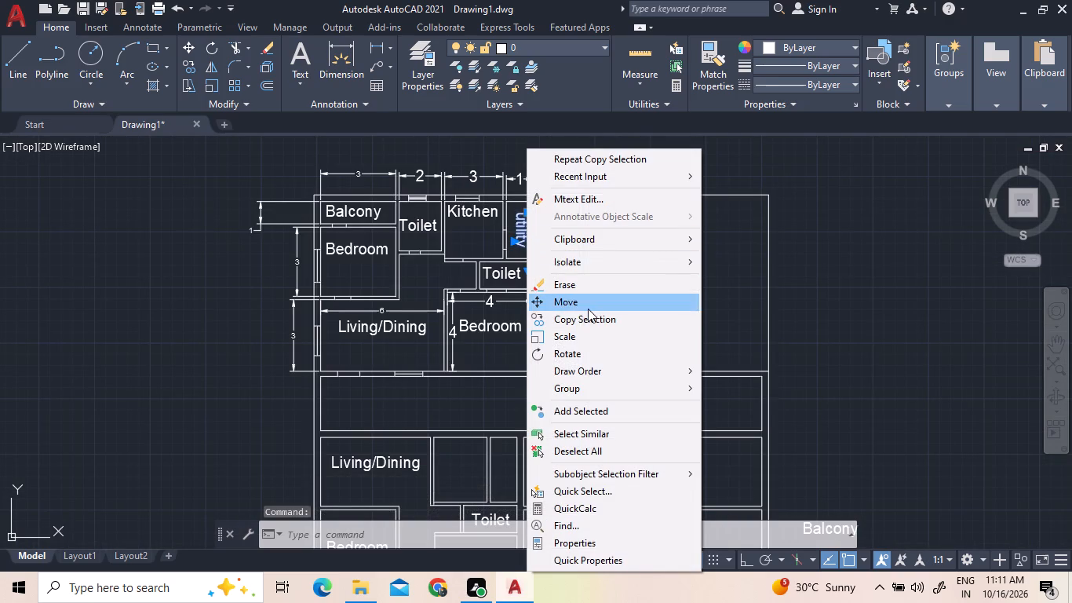
pyautogui.click(589, 315)
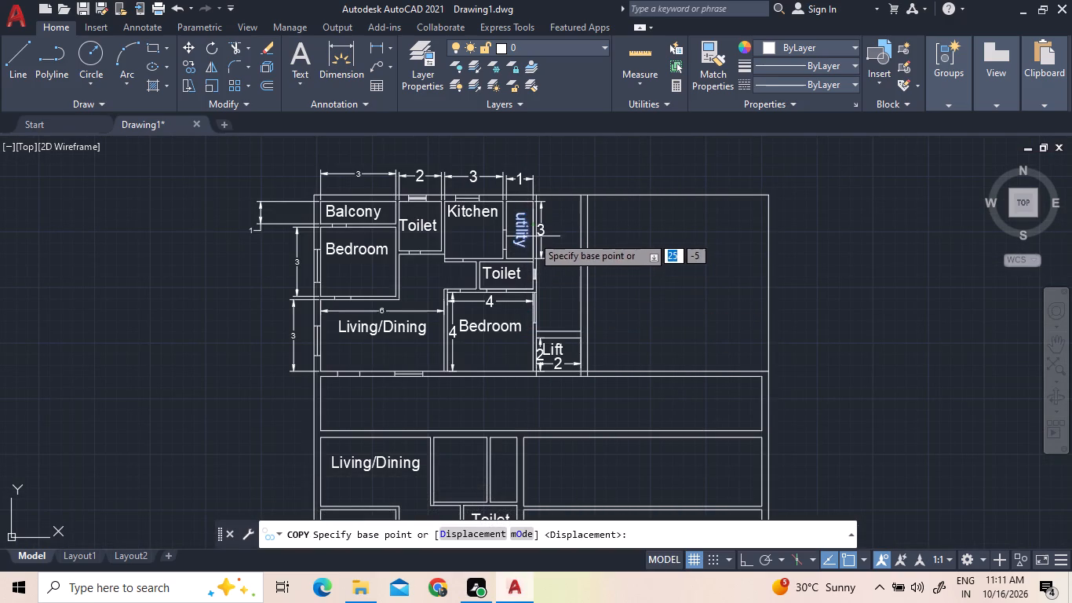
pyautogui.click(521, 231)
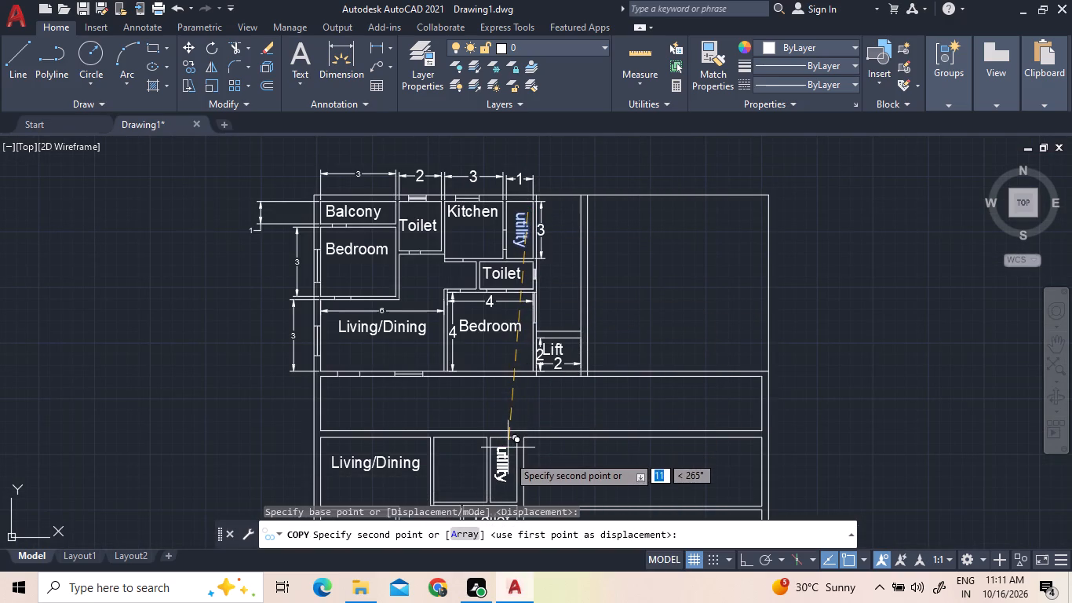
pyautogui.click(511, 461)
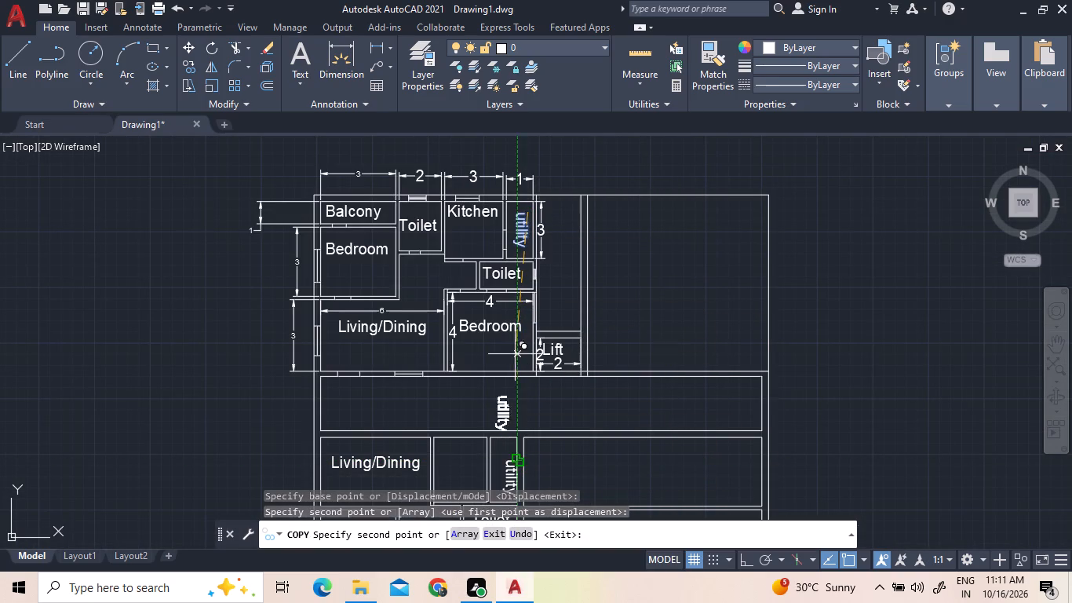
pyautogui.rightClick(557, 248)
pyautogui.click(581, 256)
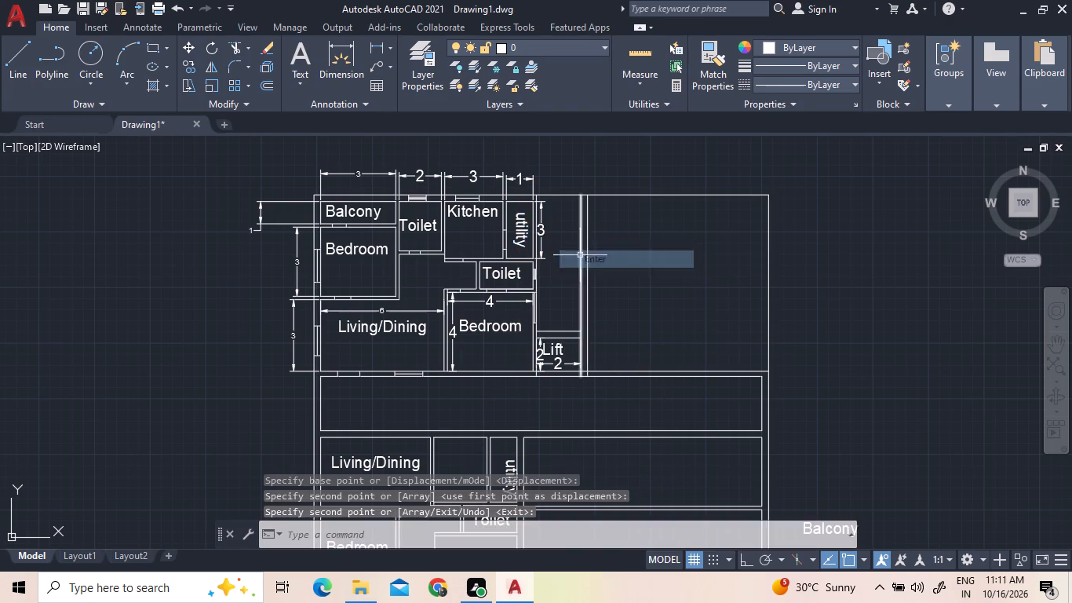
# Move the copied utility label away from the wall to about the middle of its narrow room in the lower plan.
pyautogui.scroll(-2, 568, 254)
pyautogui.scroll(3, 549, 323)
pyautogui.click(536, 413)
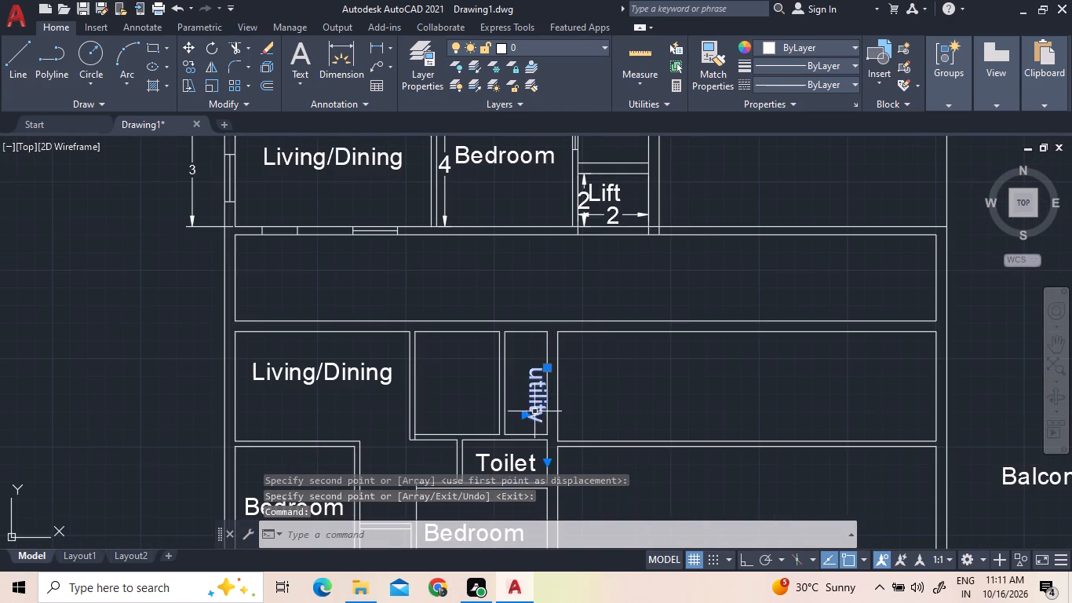
pyautogui.rightClick(530, 404)
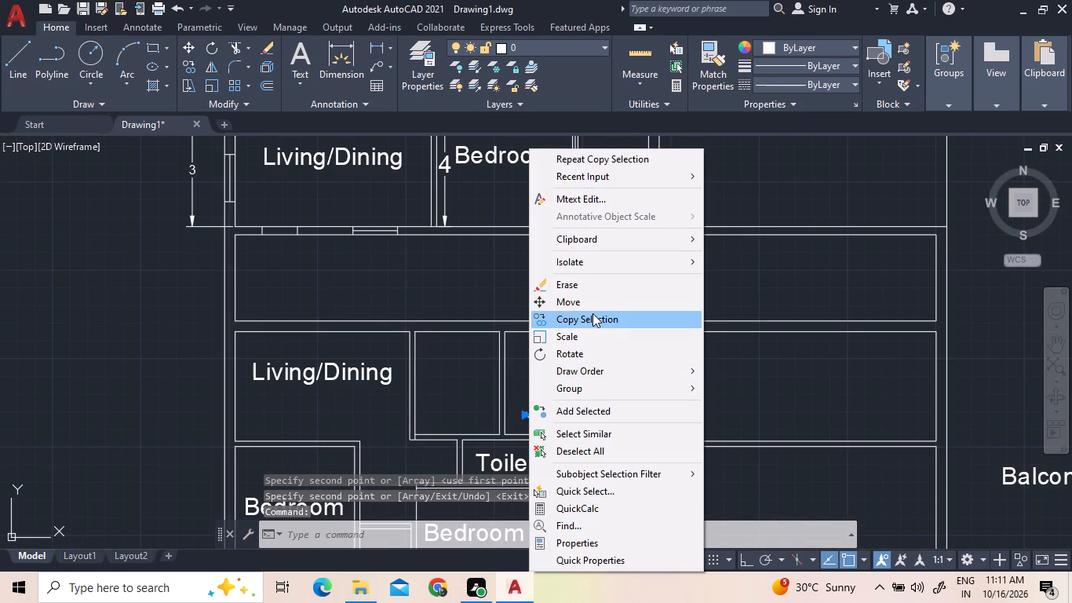
pyautogui.click(575, 299)
pyautogui.click(540, 396)
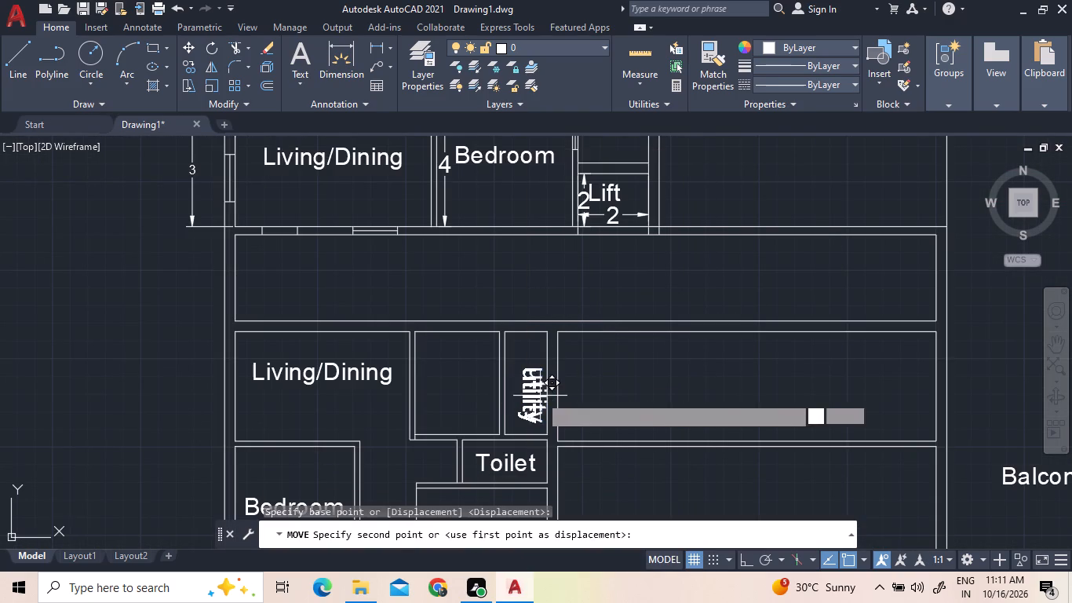
pyautogui.click(529, 390)
pyautogui.click(530, 392)
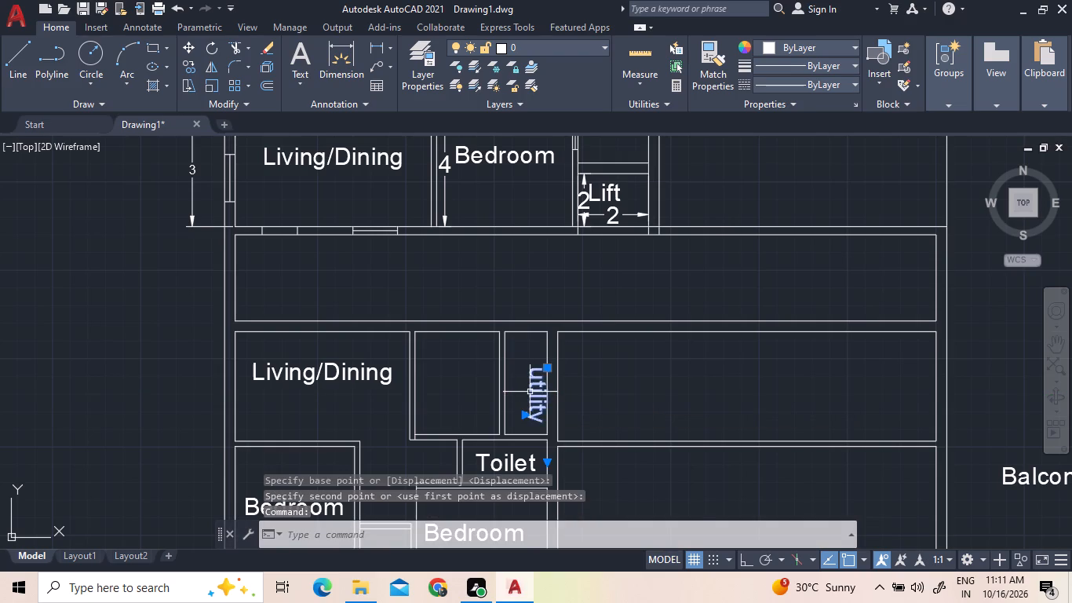
pyautogui.rightClick(530, 392)
pyautogui.click(600, 306)
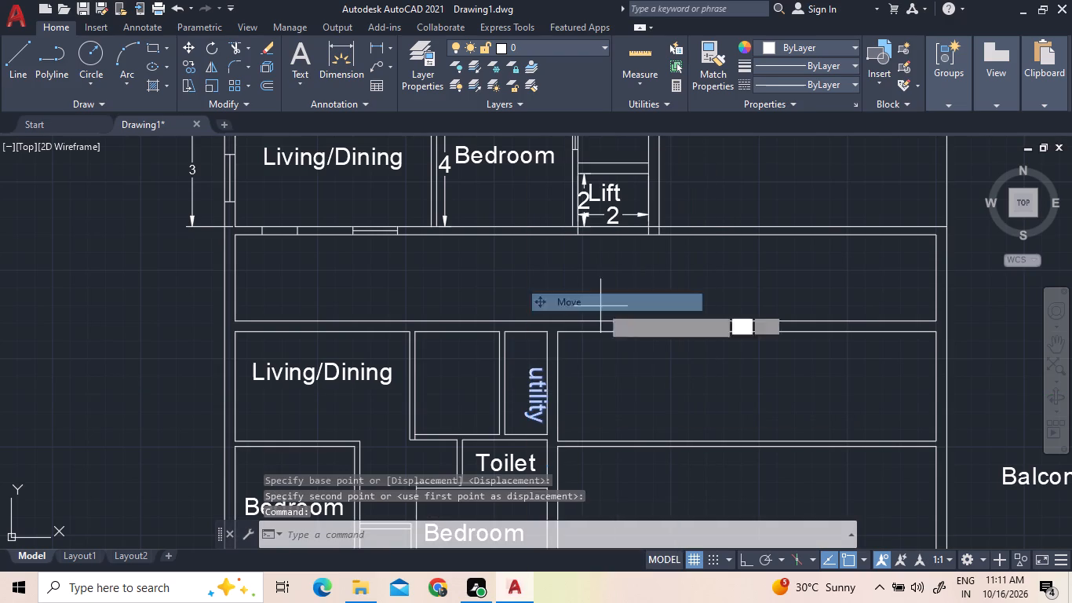
pyautogui.click(539, 402)
pyautogui.click(534, 396)
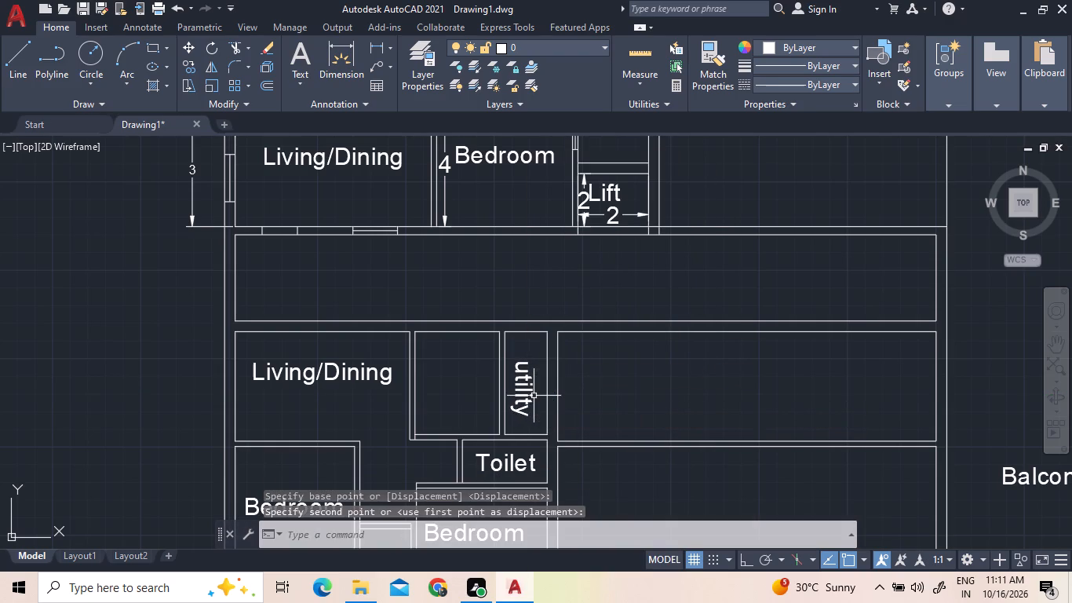
# Copy the Kitchen label from the upper plan into the lower plan's room between Living/Dining and utility.
pyautogui.scroll(-2, 573, 389)
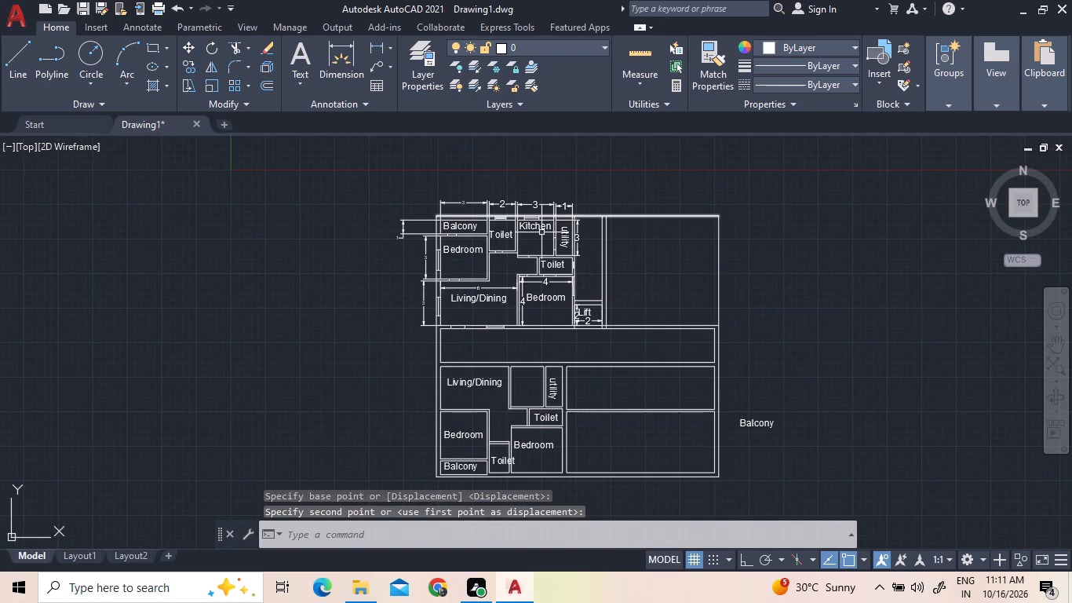
pyautogui.click(541, 225)
pyautogui.rightClick(541, 225)
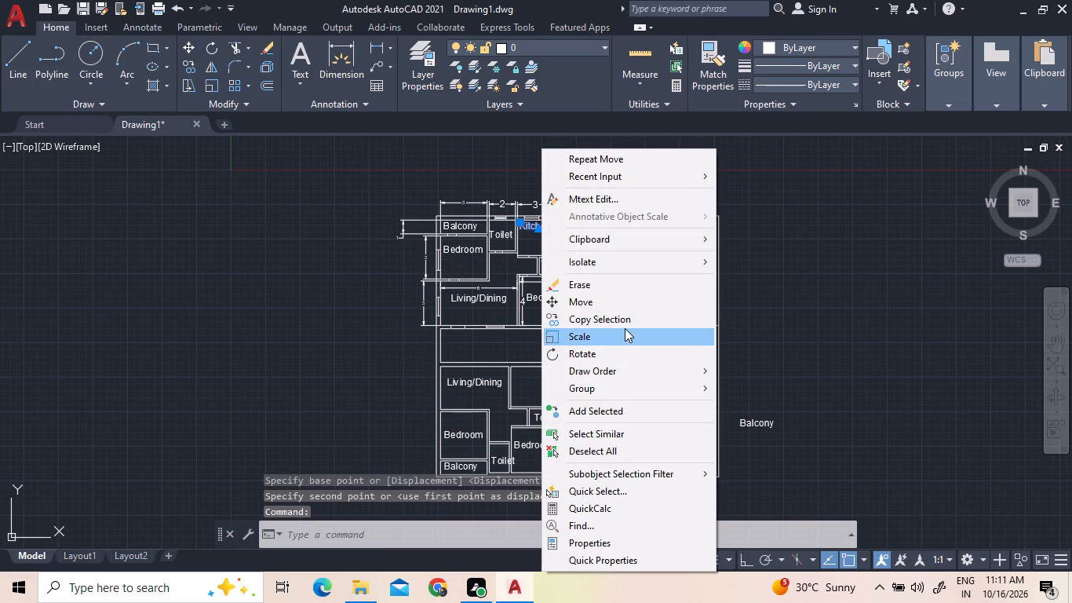
pyautogui.click(614, 316)
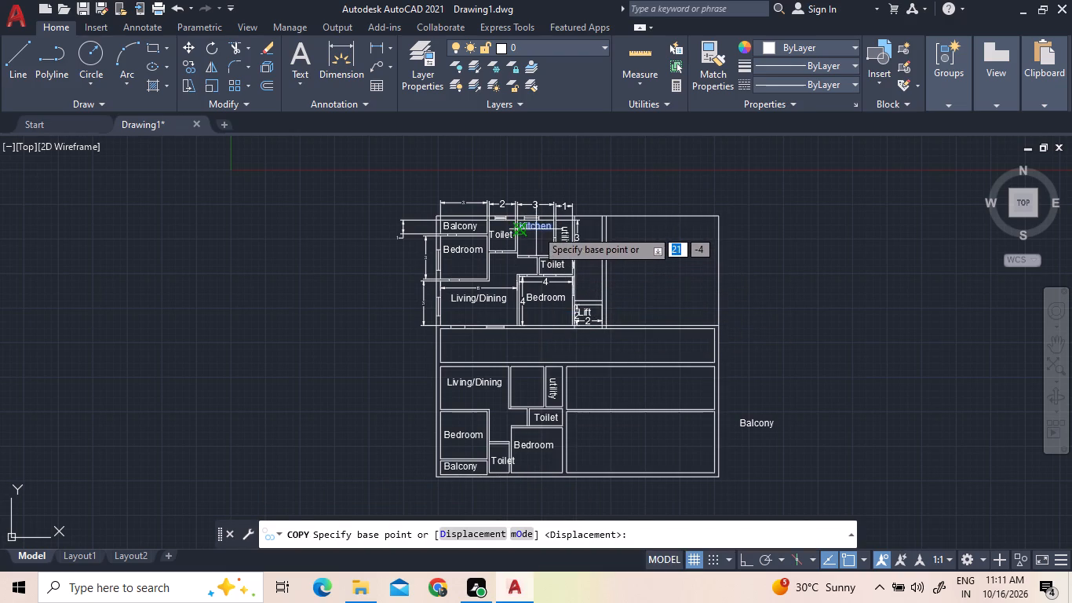
pyautogui.click(538, 225)
pyautogui.scroll(5, 529, 390)
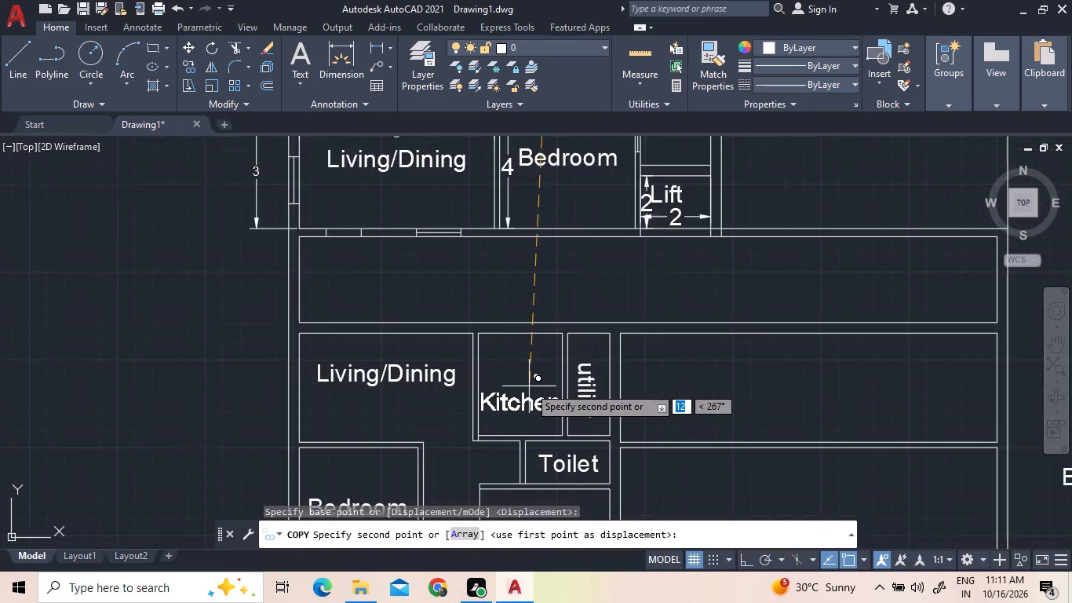
pyautogui.click(525, 358)
pyautogui.scroll(-3, 529, 342)
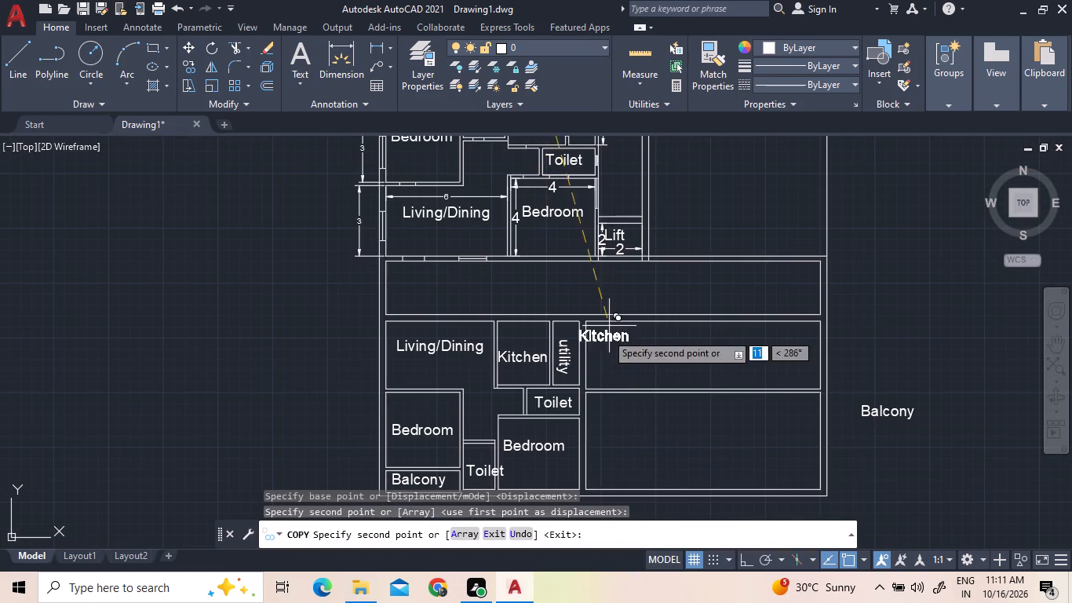
pyautogui.rightClick(658, 318)
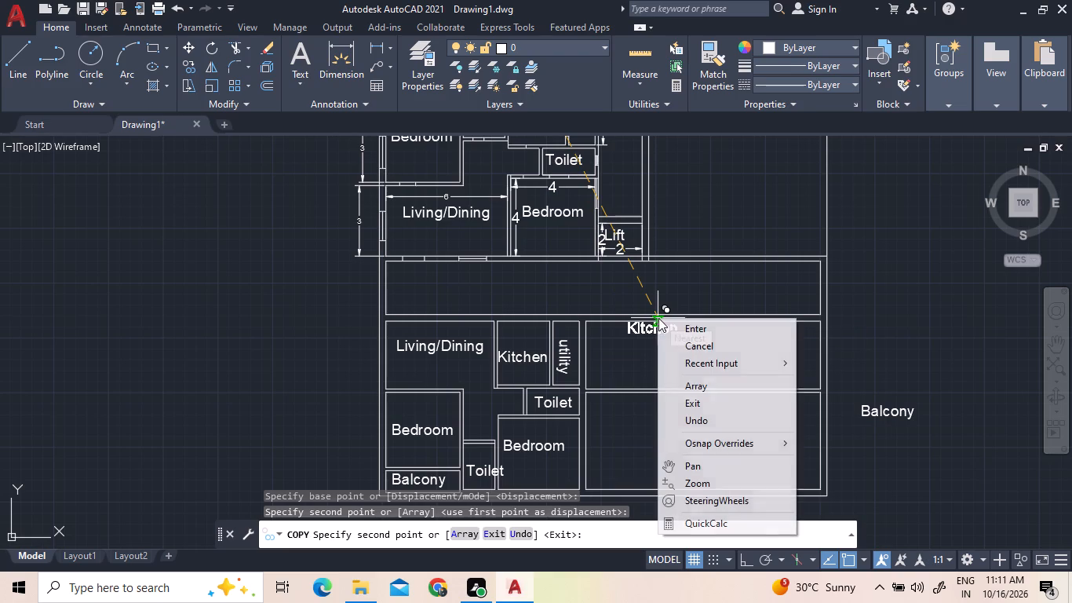
pyautogui.click(675, 330)
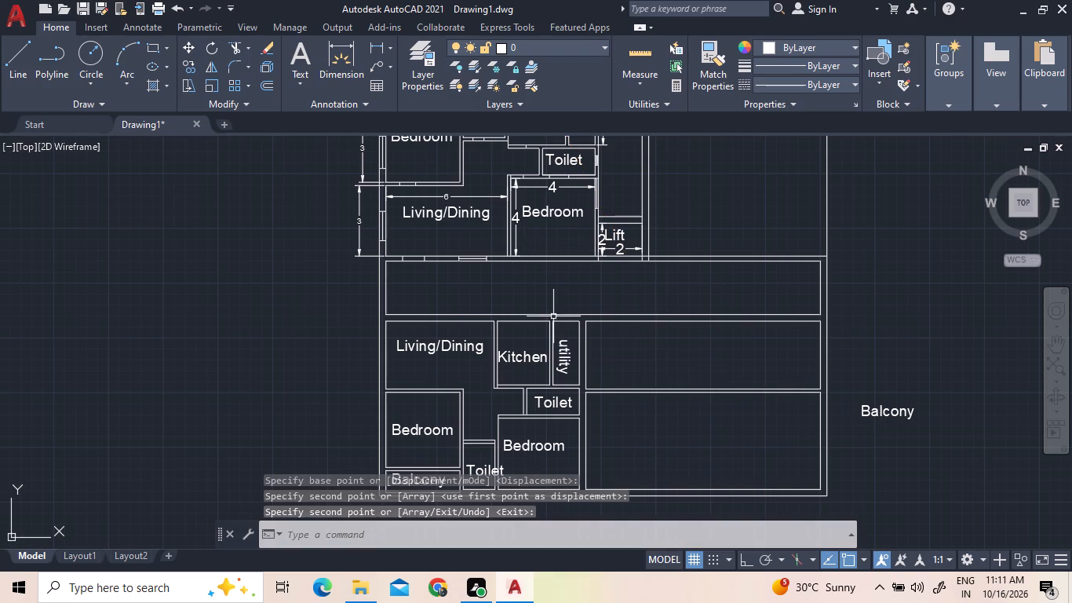
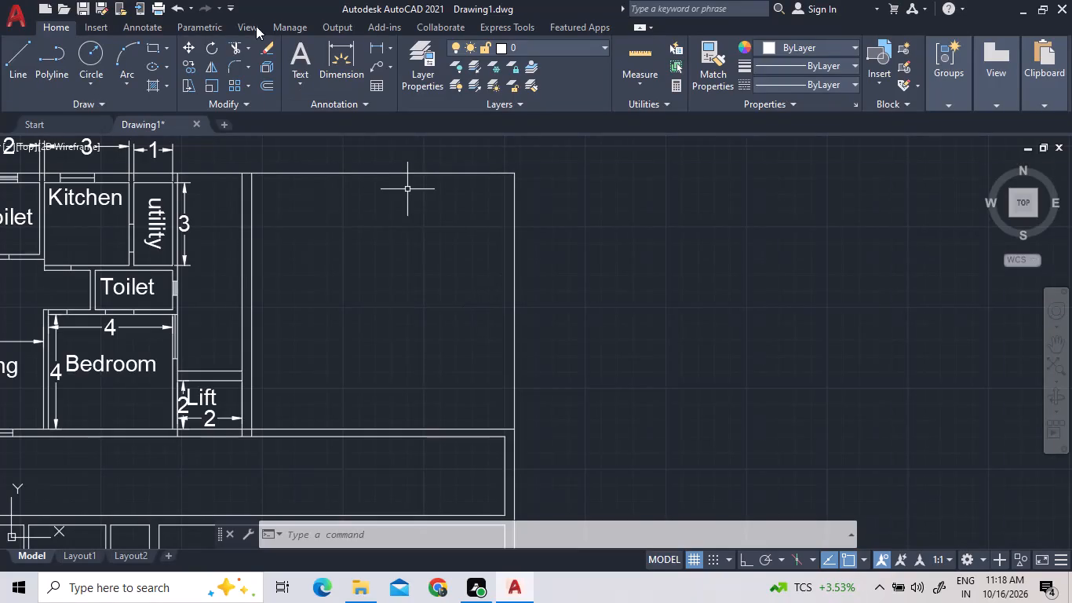
# Offset the building's right outer wall line 0.15 inward to give that wall its thickness.
pyautogui.click(264, 86)
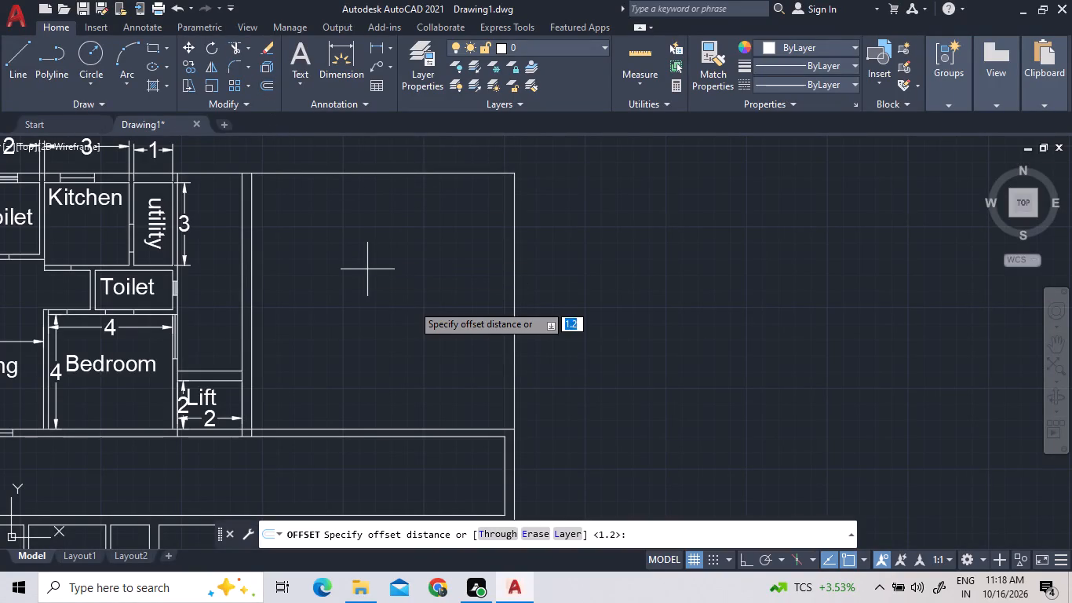
pyautogui.write('0.15')
pyautogui.press('Return')
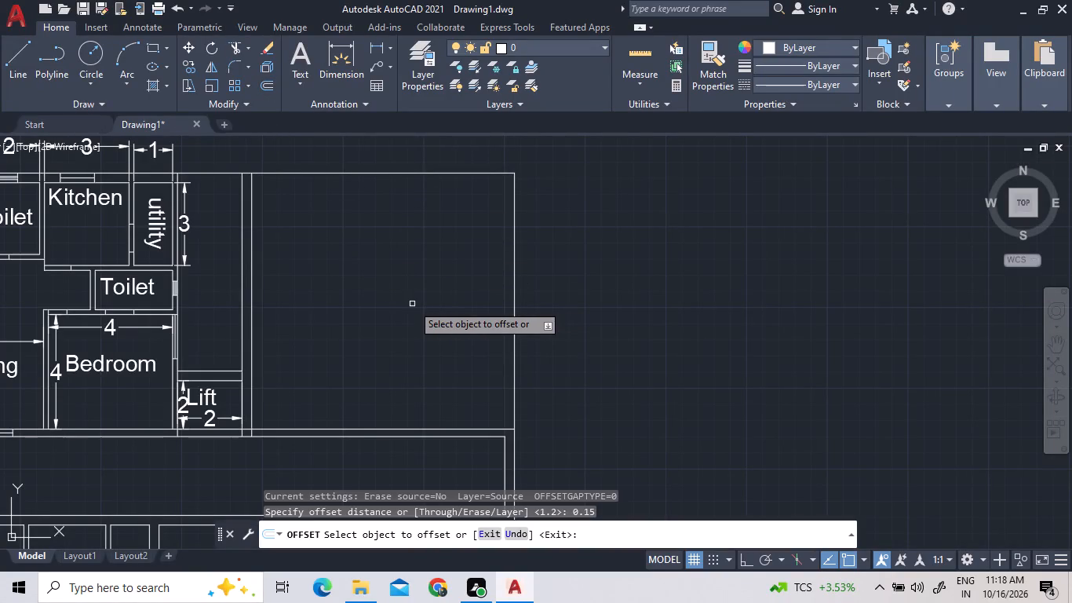
pyautogui.click(516, 271)
pyautogui.click(480, 274)
pyautogui.rightClick(481, 266)
pyautogui.click(492, 274)
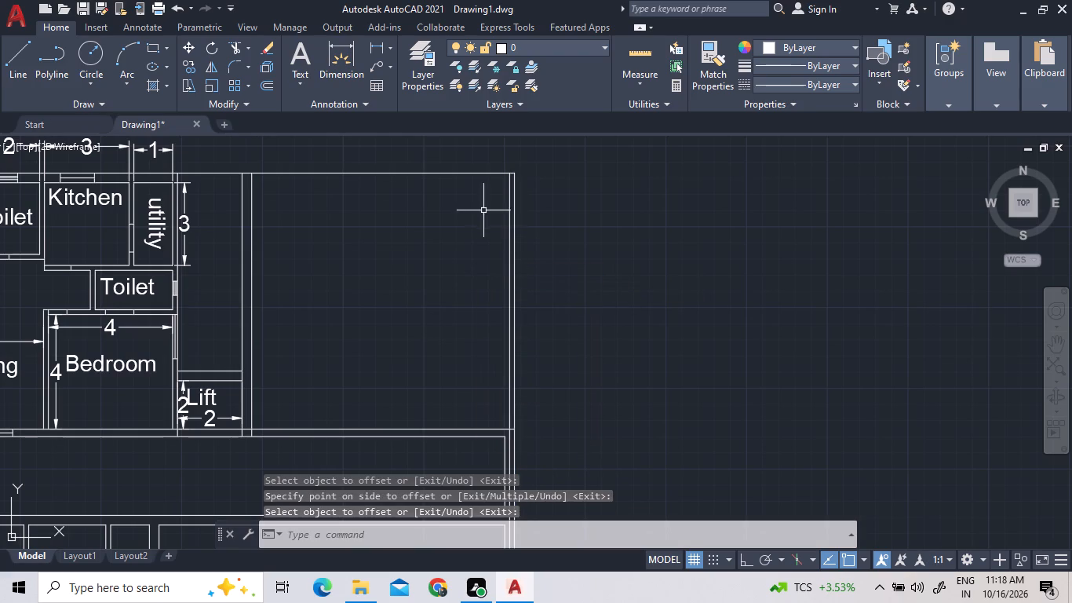
# Offset the inner line of the right outer wall 1.2 toward the building interior.
pyautogui.click(261, 85)
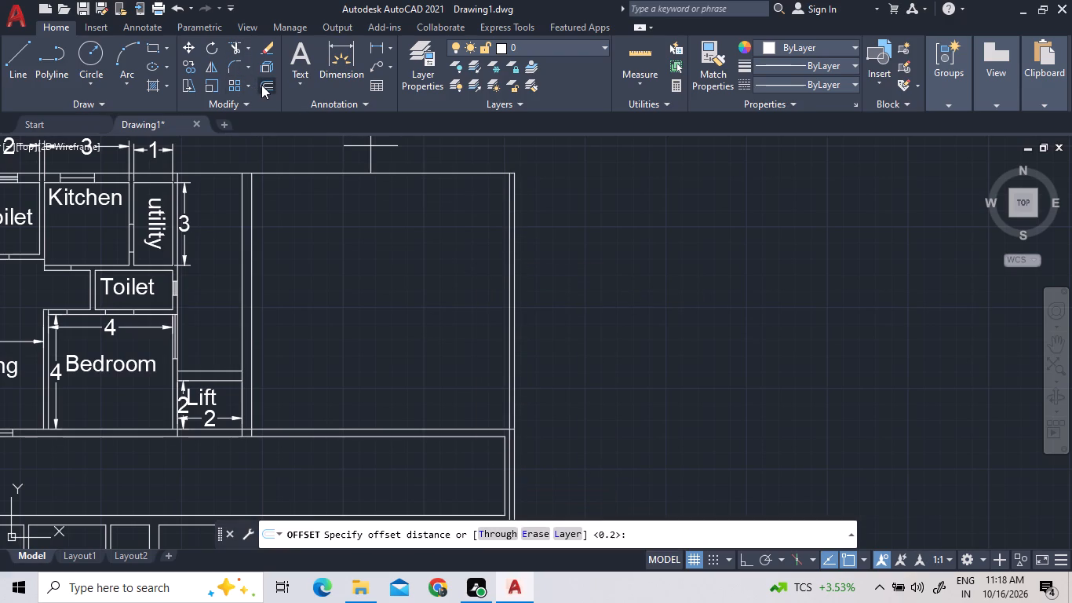
pyautogui.write('1.')
pyautogui.press('2')
pyautogui.press('Return')
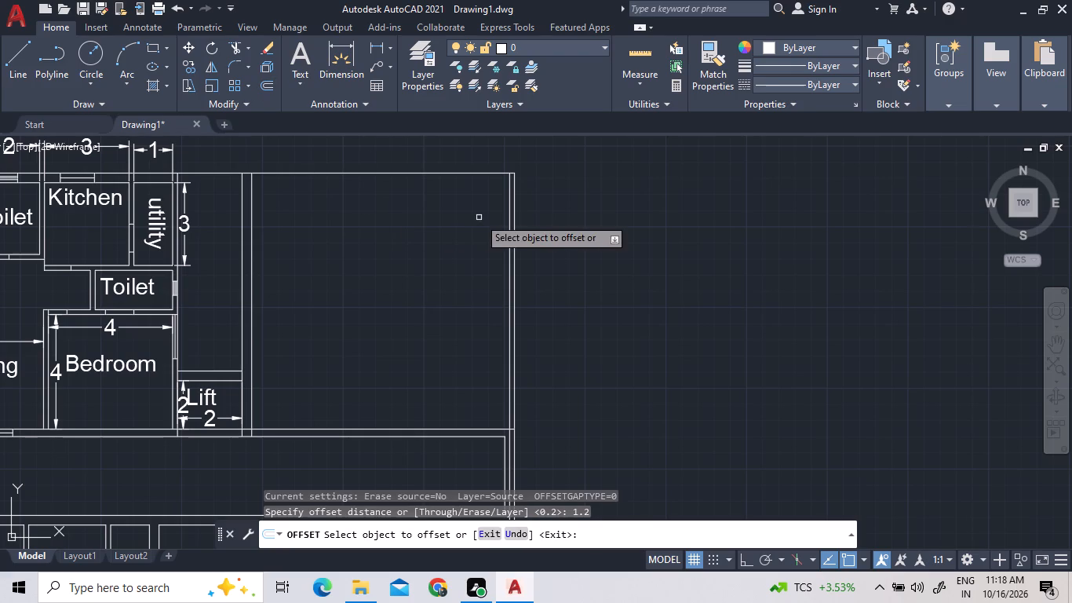
pyautogui.click(509, 216)
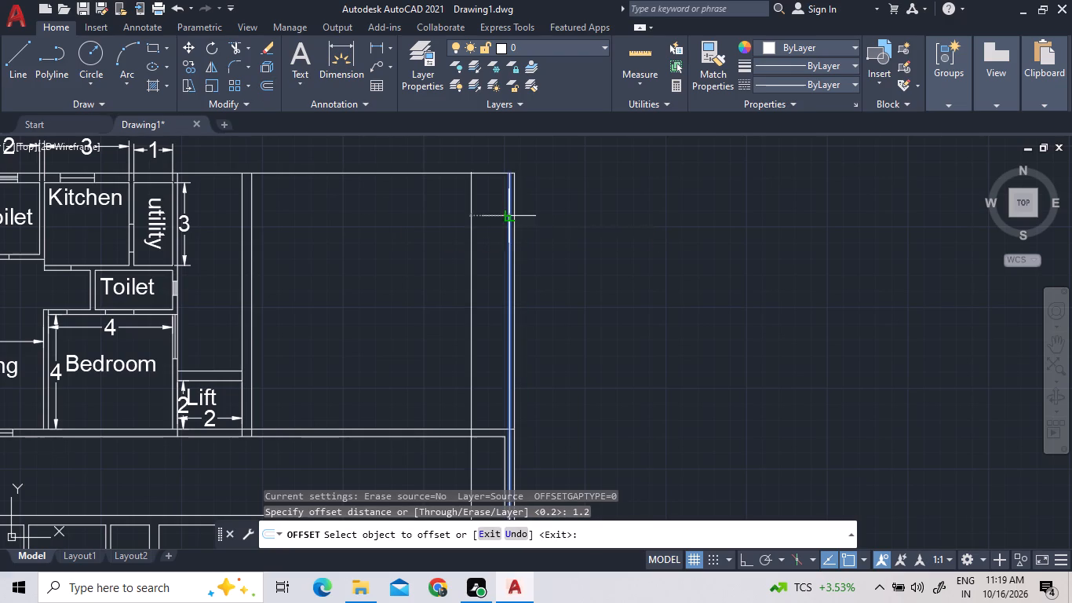
pyautogui.click(443, 216)
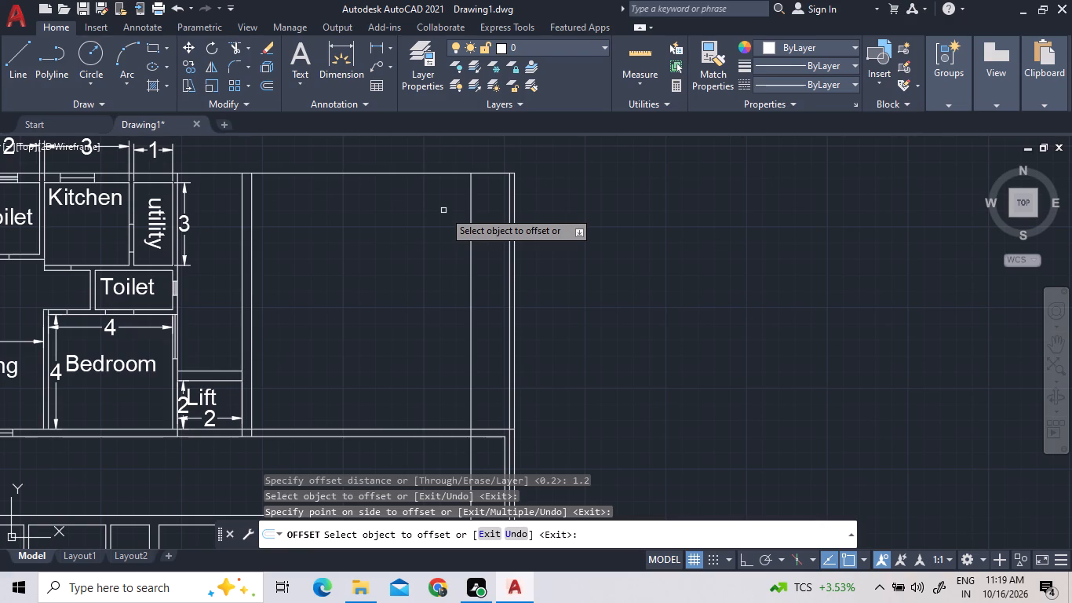
# Offset the new vertical partition line 0.15 to the left to form a double-line wall.
pyautogui.click(257, 83)
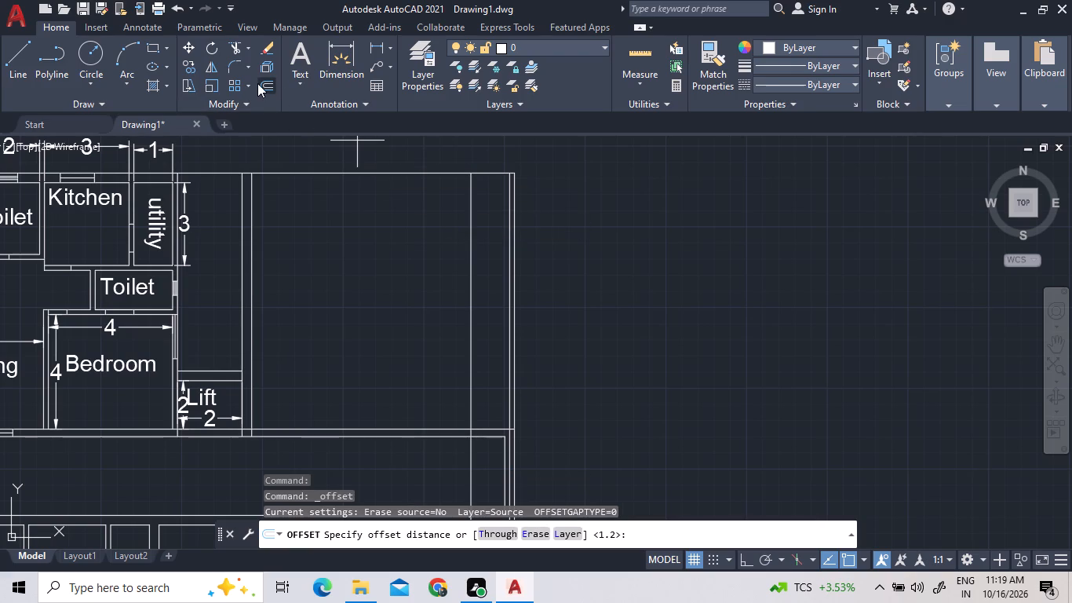
pyautogui.write('0.15')
pyautogui.press('Return')
pyautogui.click(469, 203)
pyautogui.click(448, 203)
pyautogui.rightClick(448, 203)
pyautogui.click(458, 217)
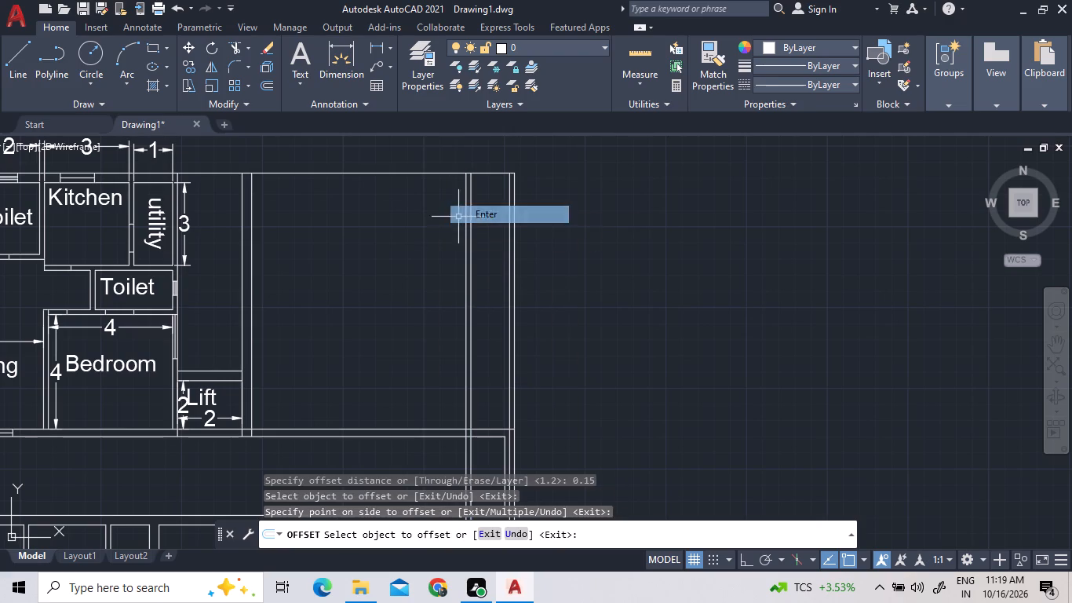
# Offset the left line of the new partition wall 2.62 to the left.
pyautogui.click(263, 86)
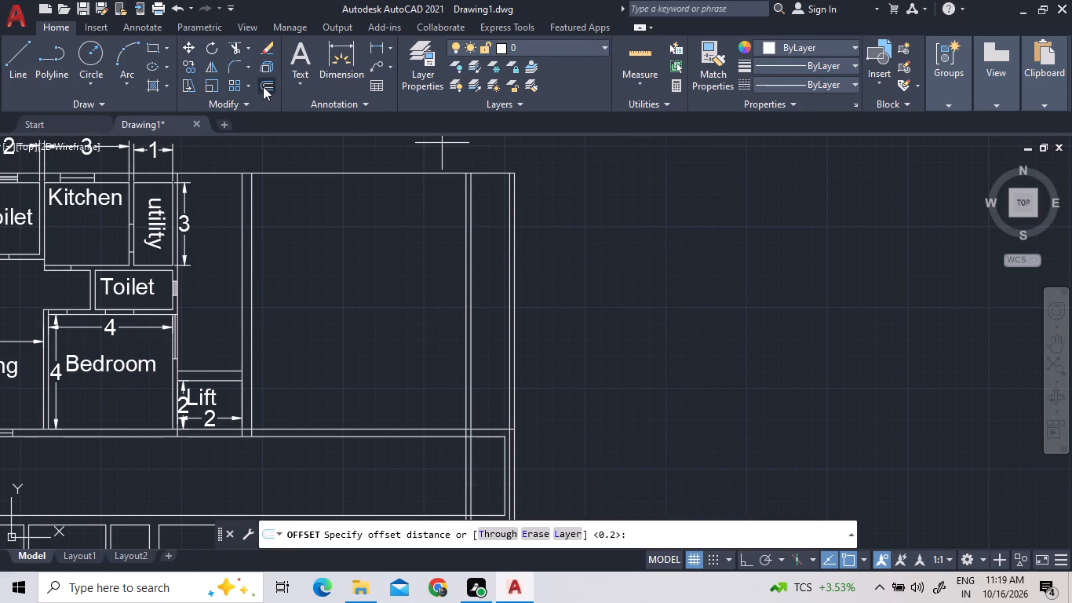
pyautogui.write('2.62')
pyautogui.press('Return')
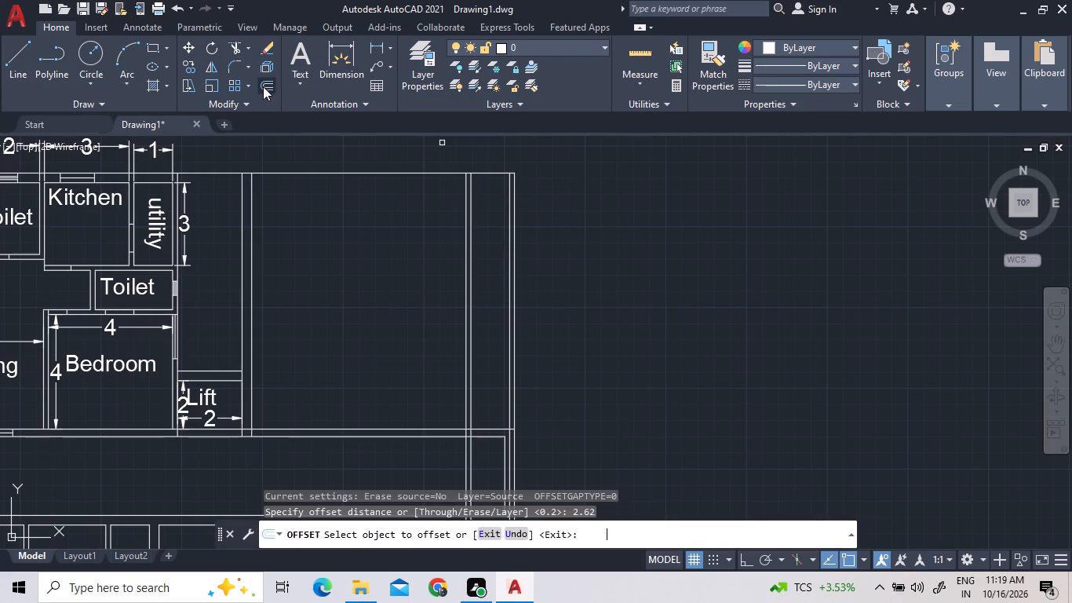
pyautogui.click(466, 272)
pyautogui.click(436, 272)
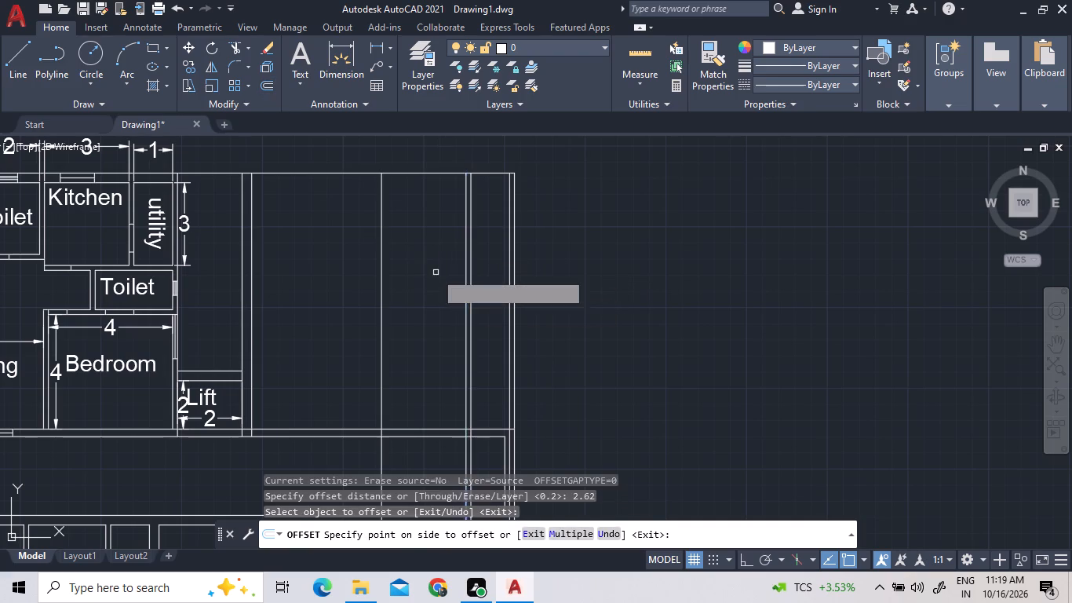
pyautogui.rightClick(432, 267)
pyautogui.click(445, 276)
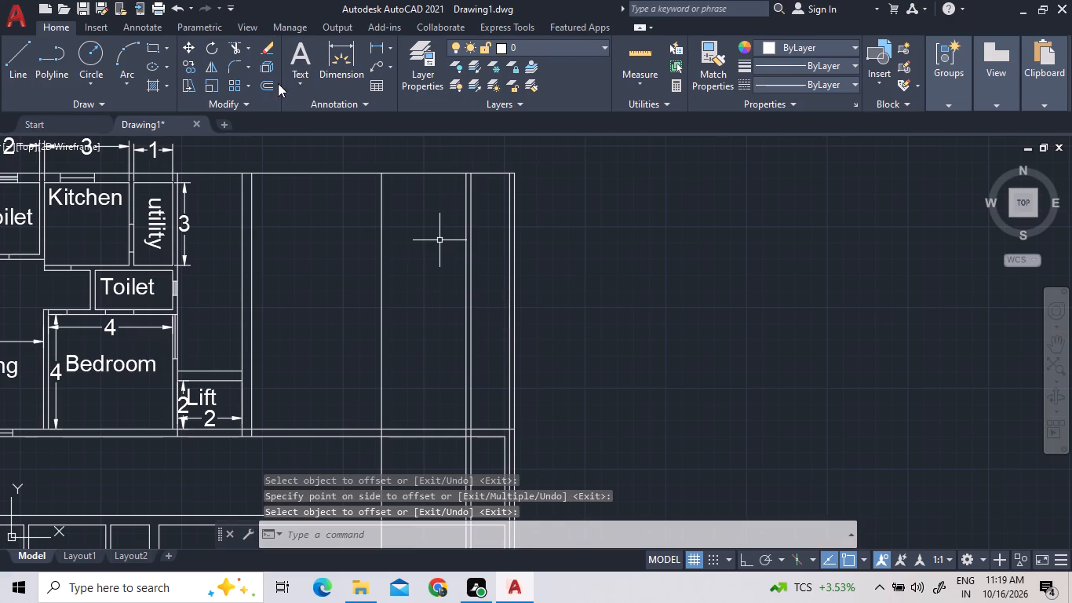
# Offset the newest vertical line 0.15 to the left to form the second partition wall.
pyautogui.click(268, 84)
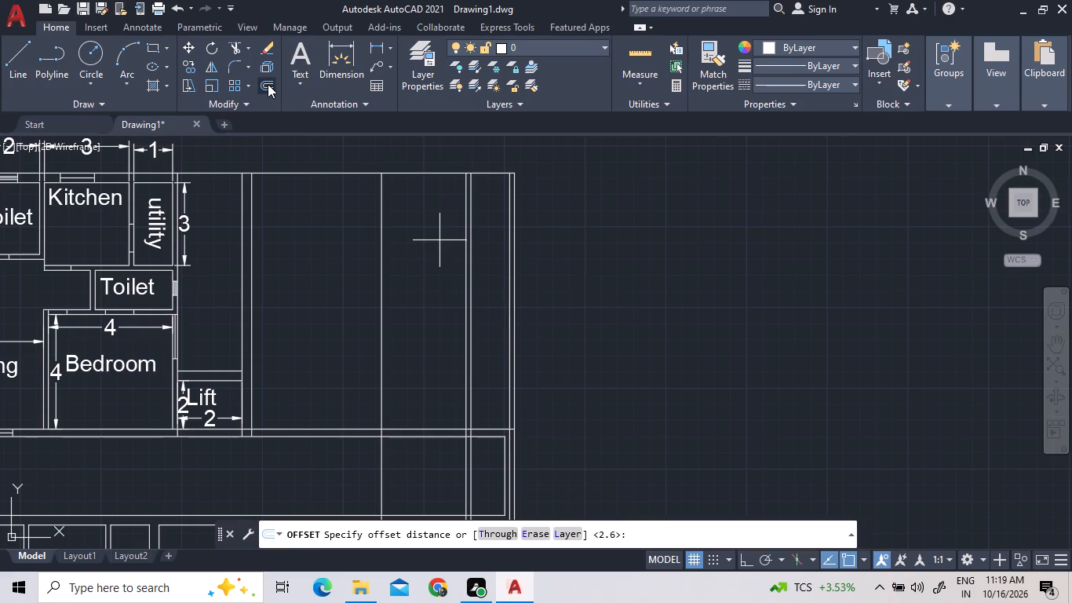
pyautogui.write('0.15')
pyautogui.press('Return')
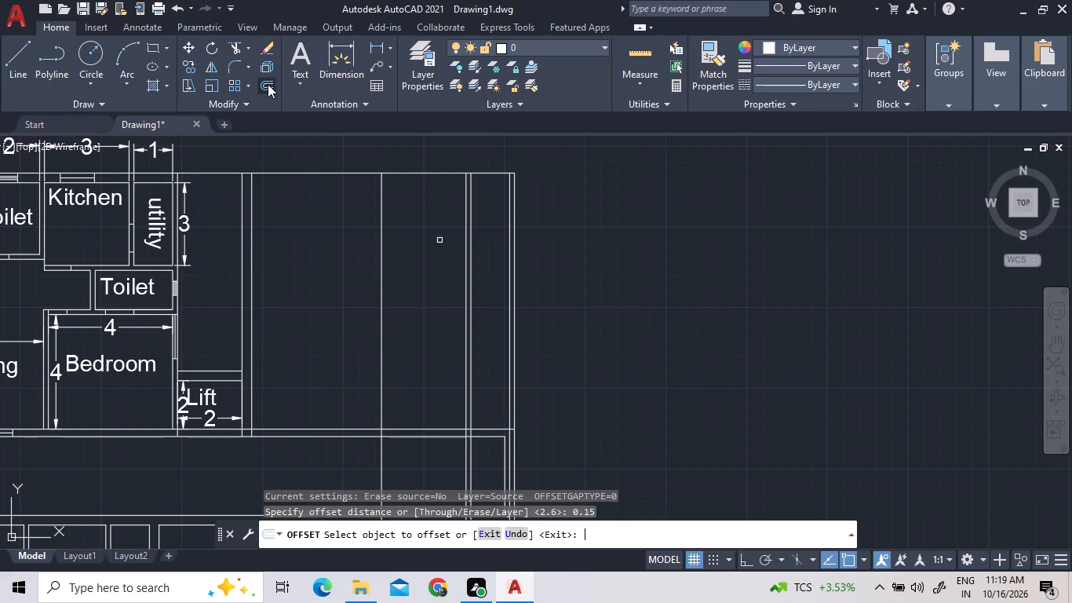
pyautogui.click(380, 261)
pyautogui.click(357, 261)
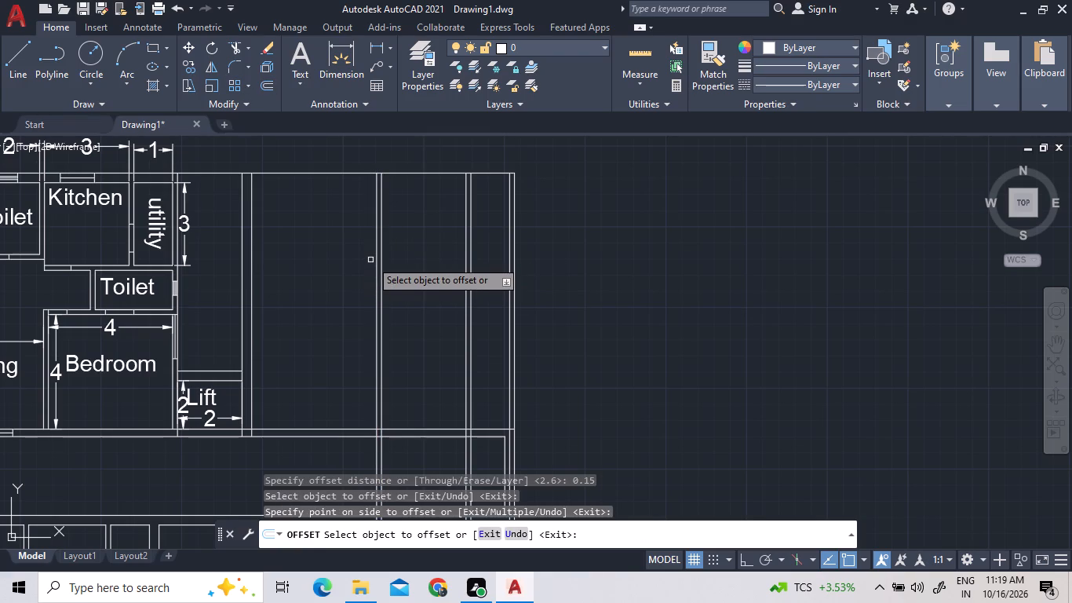
# Offset the left line of the second partition wall 1.22 to the left.
pyautogui.scroll(-1, 370, 260)
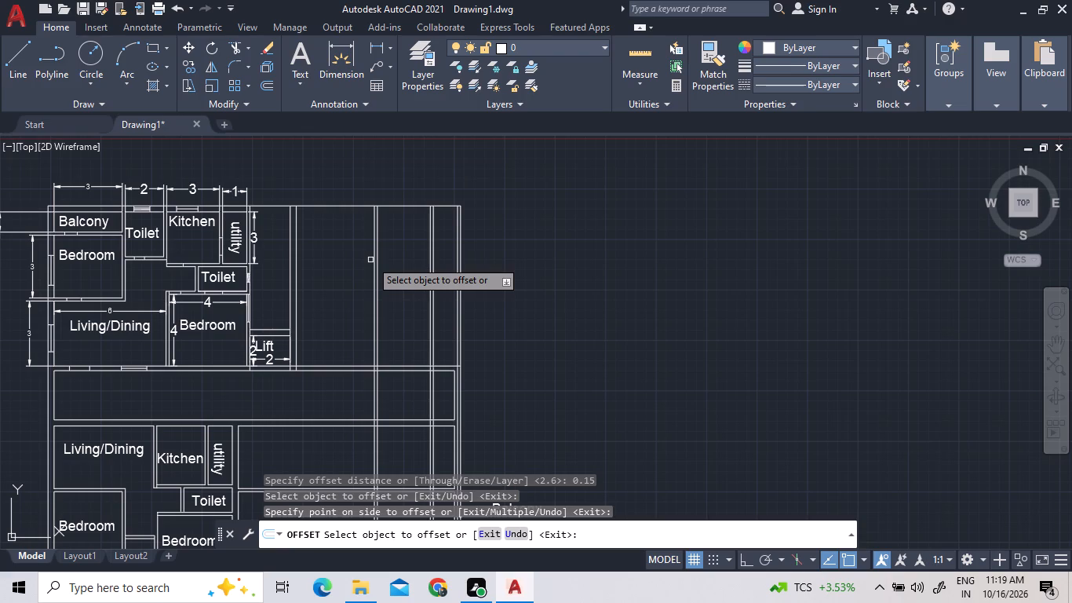
pyautogui.click(273, 88)
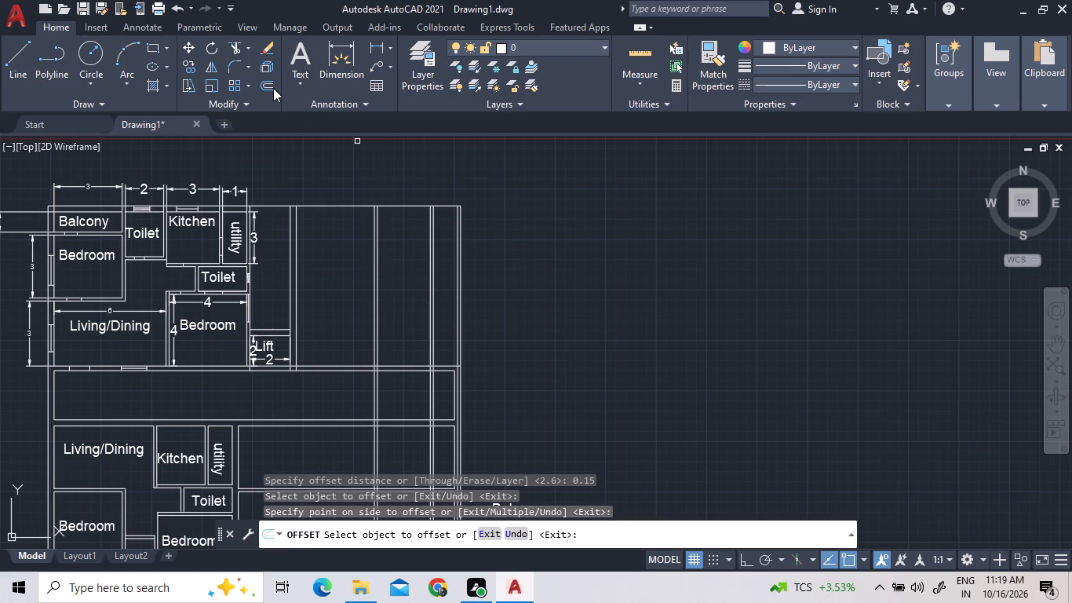
pyautogui.write('1.')
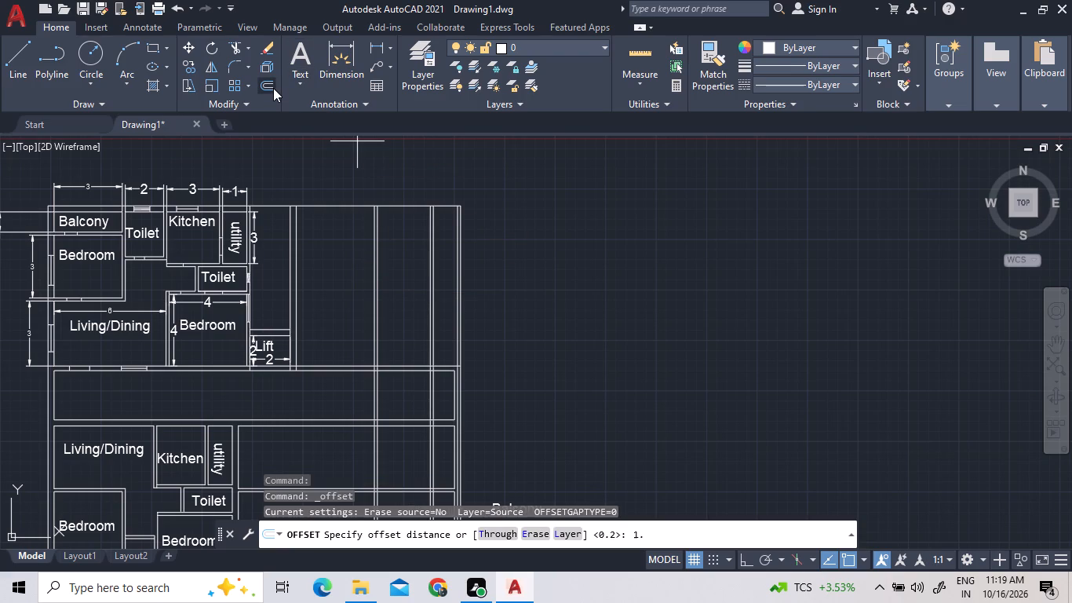
pyautogui.write('22')
pyautogui.press('Return')
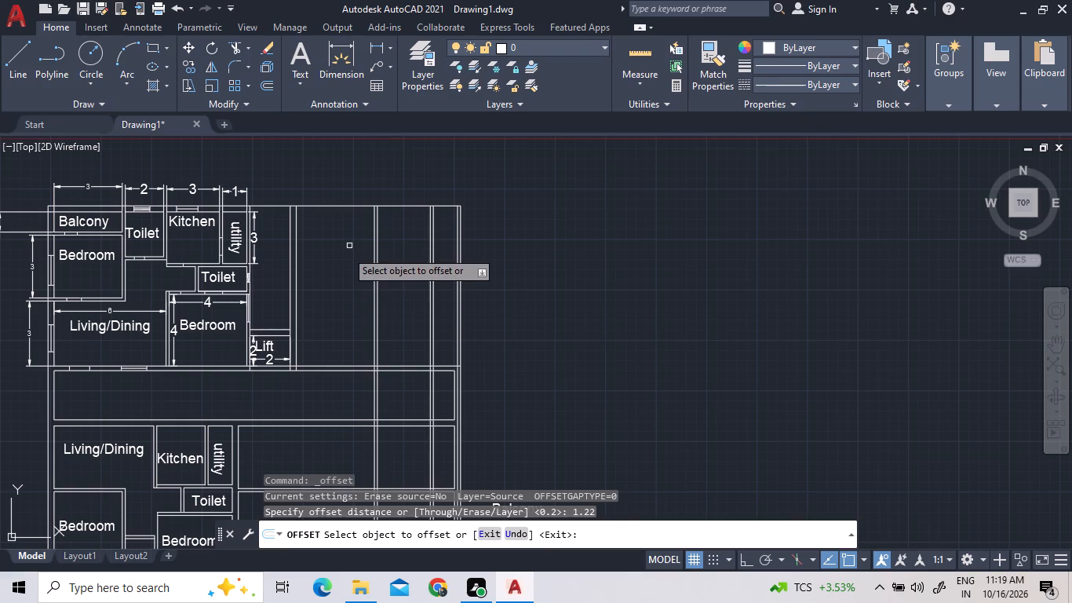
pyautogui.click(373, 272)
pyautogui.click(358, 271)
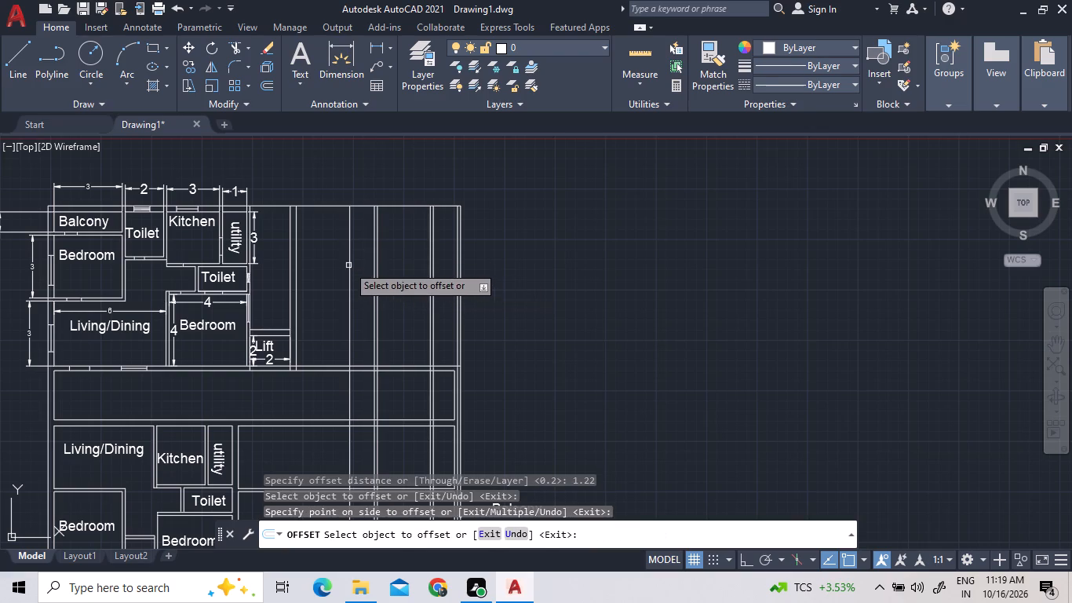
# Offset the newest vertical line 0.15 to the left to form the third partition wall.
pyautogui.click(267, 82)
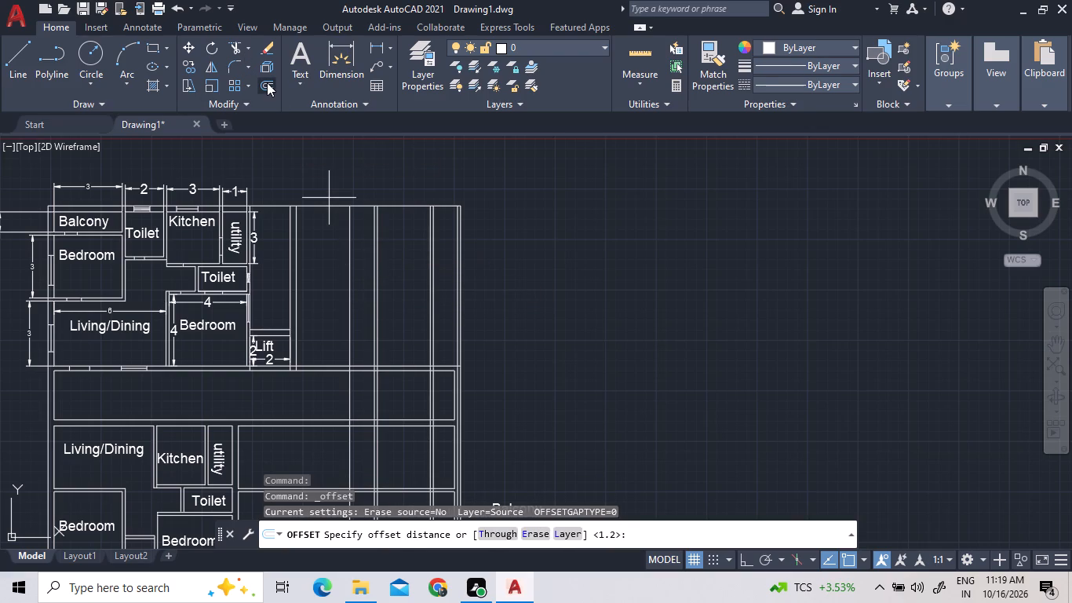
pyautogui.write('0.15')
pyautogui.press('Return')
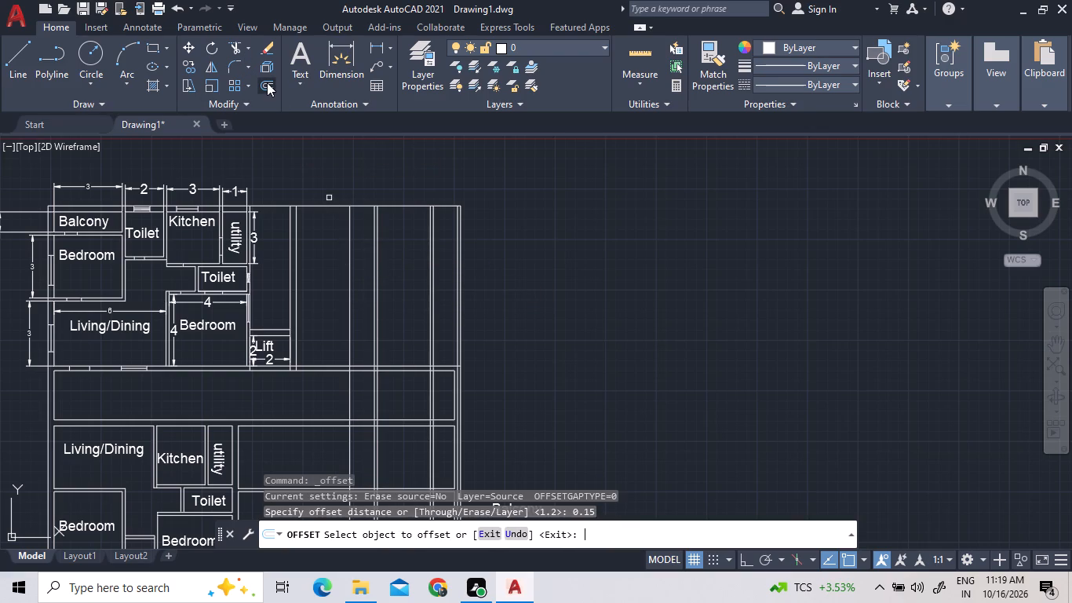
pyautogui.click(348, 245)
pyautogui.click(338, 245)
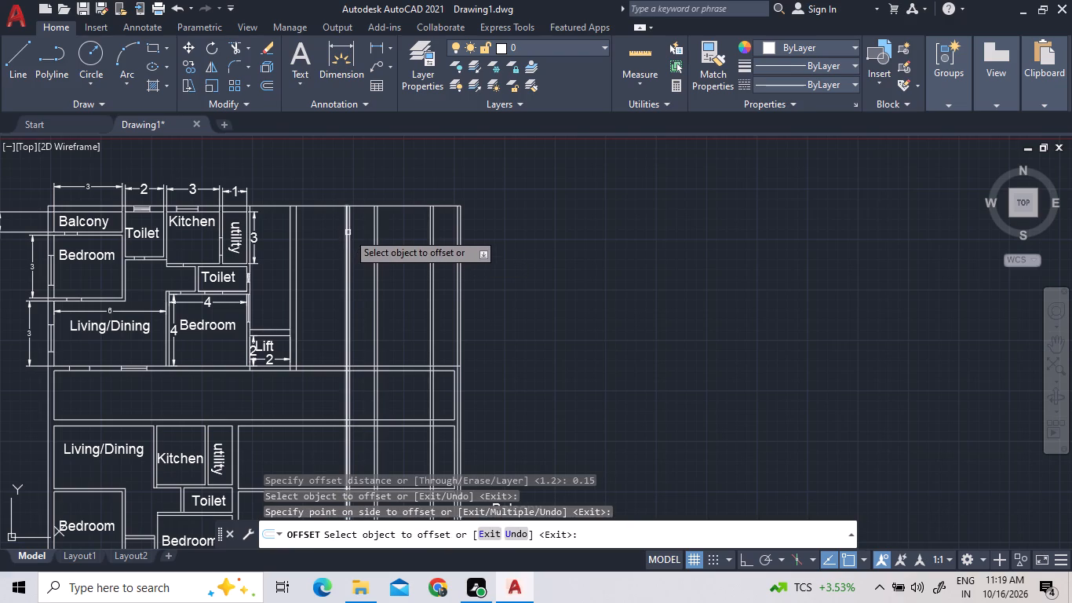
# Offset the left line of the third partition wall 3.61 to the left, past the wall beside the Lift.
pyautogui.scroll(-1, 348, 232)
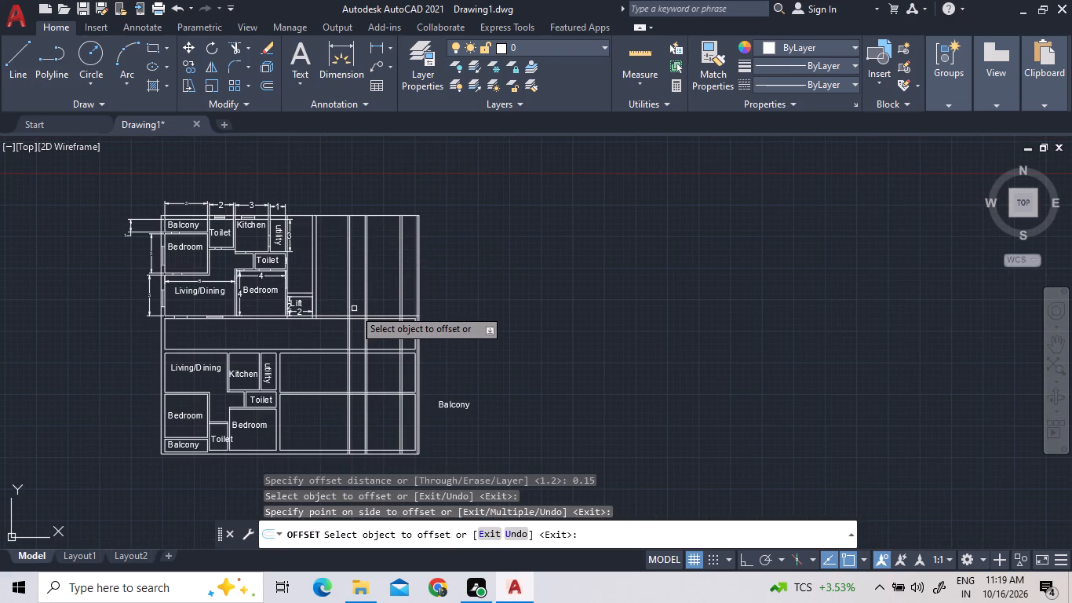
pyautogui.scroll(1, 339, 283)
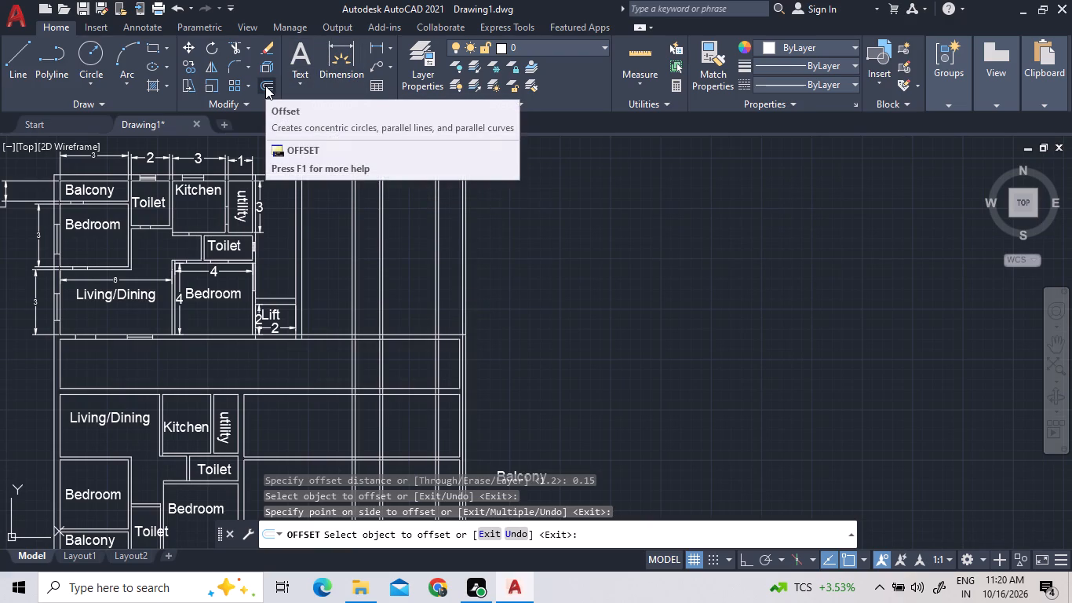
pyautogui.click(265, 86)
pyautogui.click(269, 88)
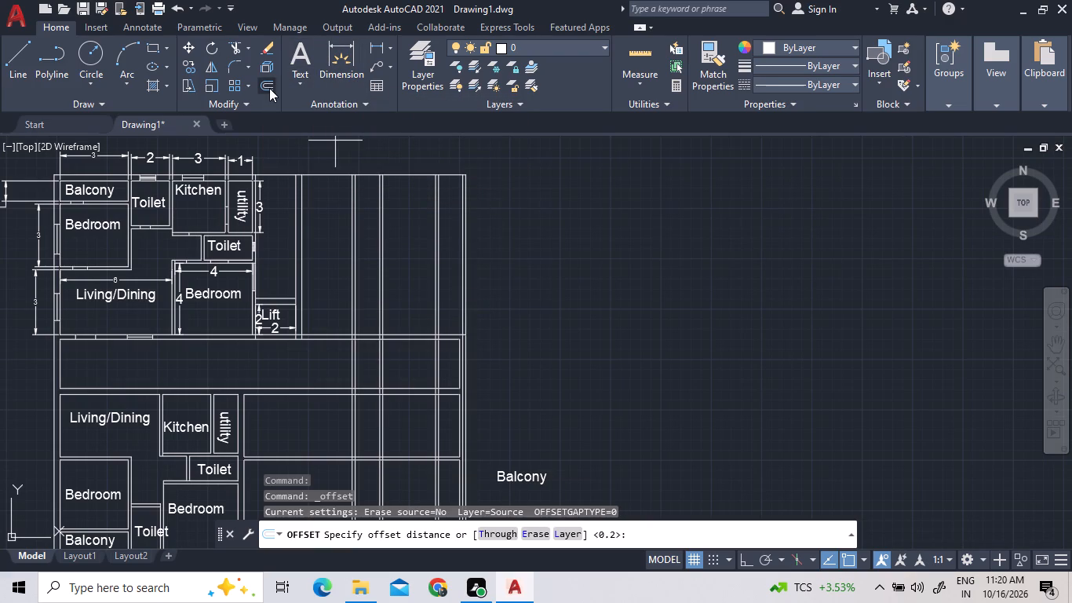
pyautogui.write('3.6')
pyautogui.press('1')
pyautogui.press('Return')
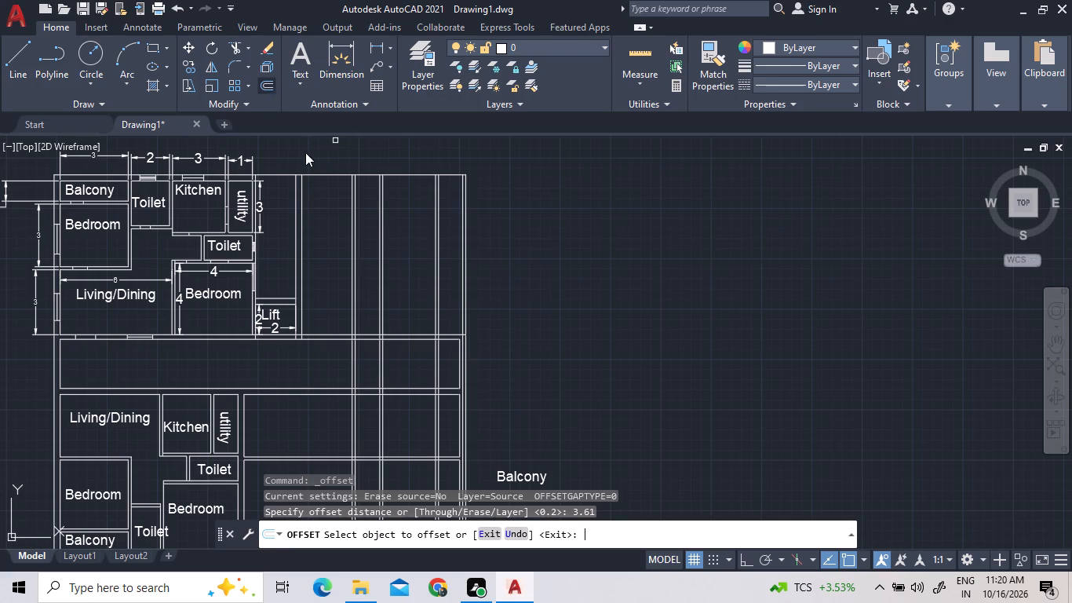
pyautogui.click(352, 205)
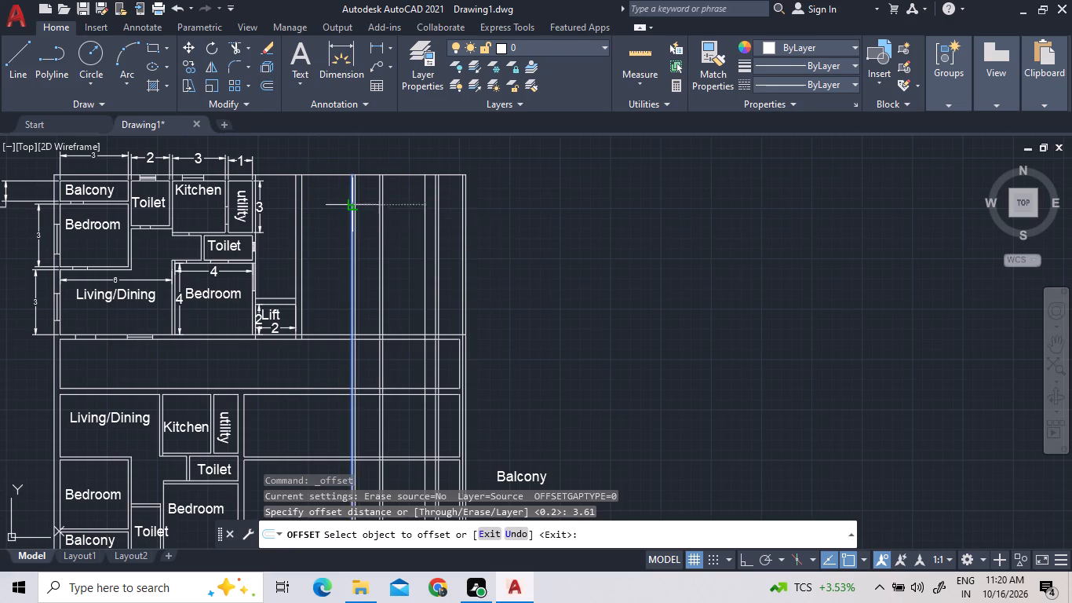
pyautogui.click(330, 209)
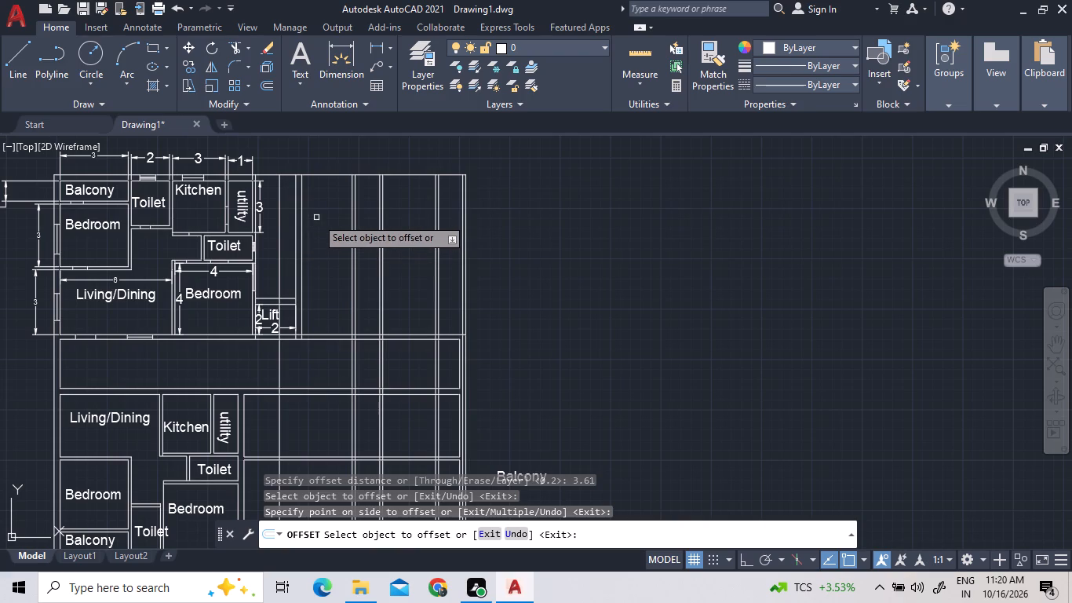
pyautogui.press('Escape')
# Erase the Lift enclosure in the upper unit: its double vertical wall, horizontal wall lines, width dimension and Lift label.
pyautogui.click(316, 217)
pyautogui.click(287, 216)
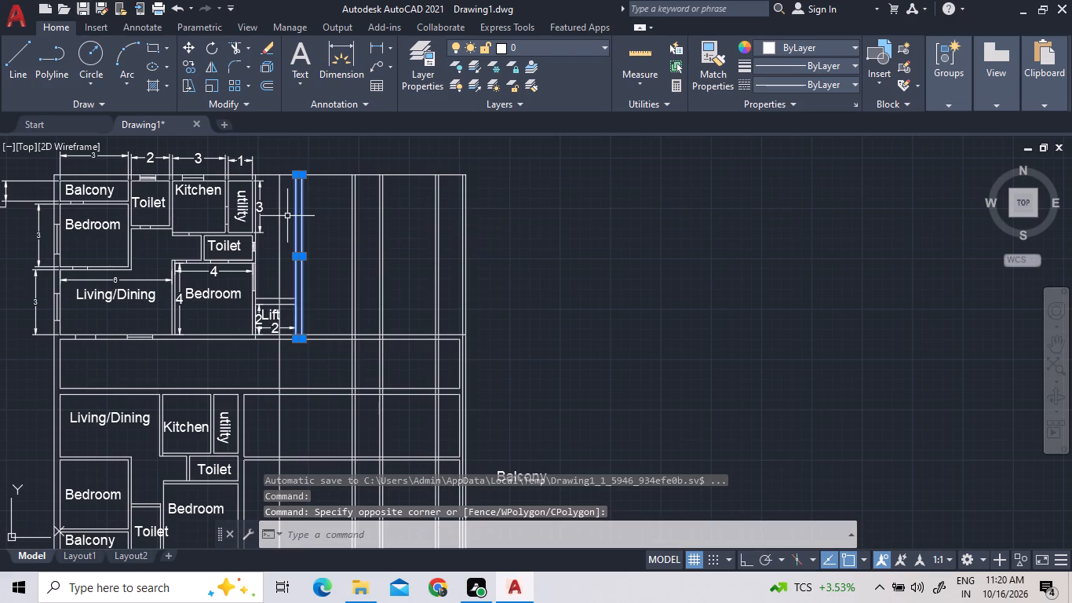
pyautogui.press('Delete')
pyautogui.click(307, 317)
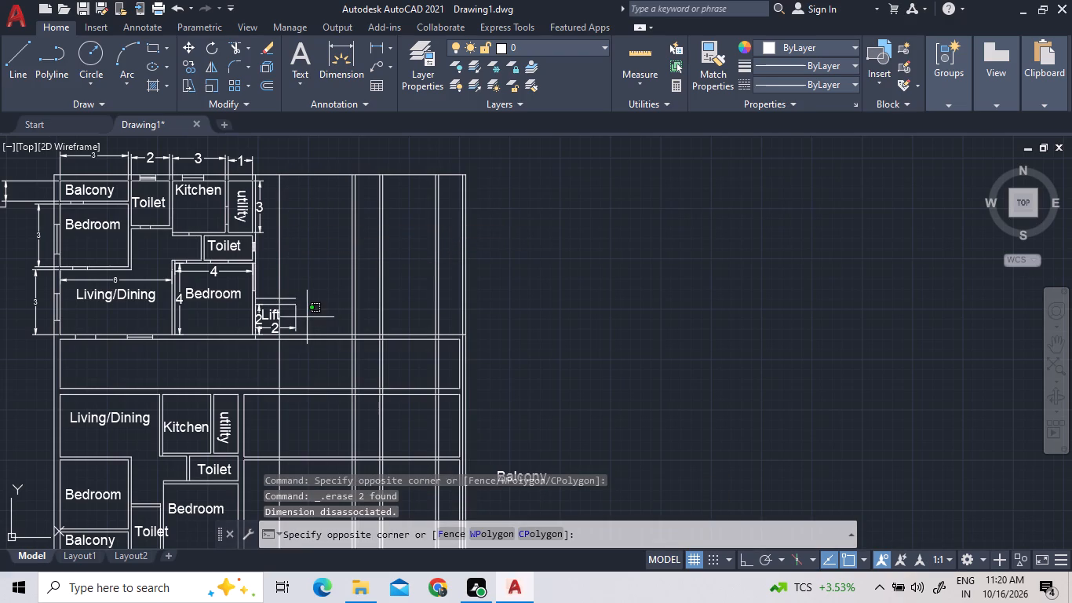
pyautogui.click(293, 295)
pyautogui.press('Delete')
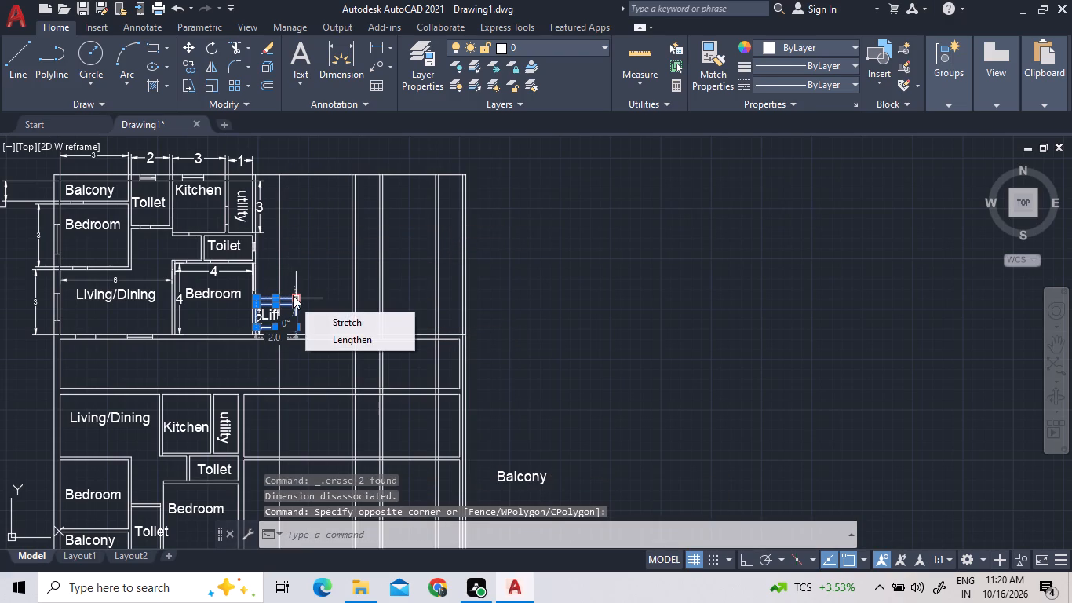
pyautogui.press('Delete')
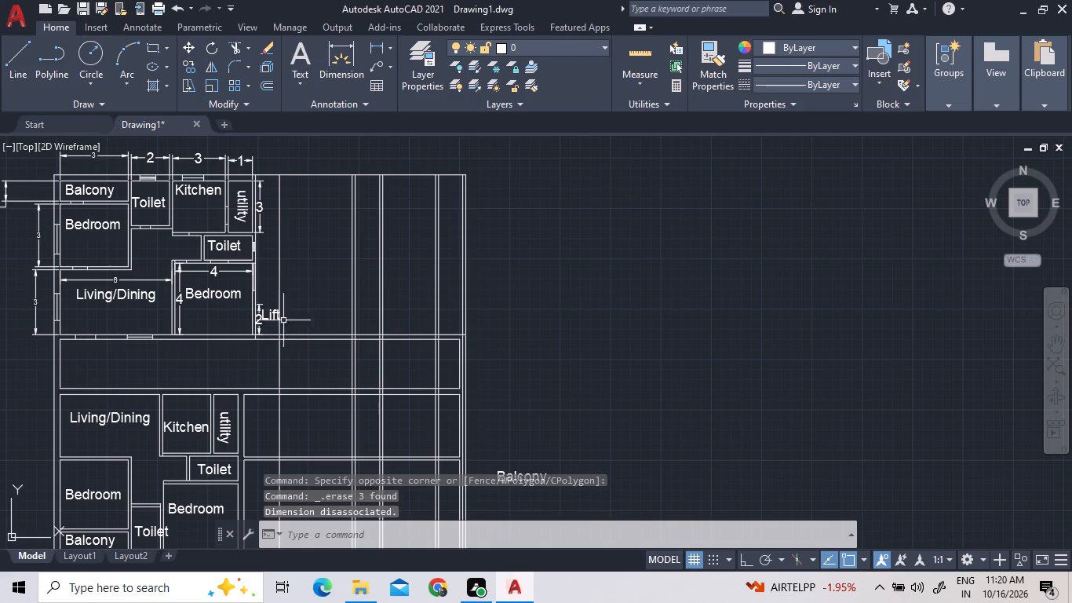
pyautogui.click(273, 322)
pyautogui.press('Delete')
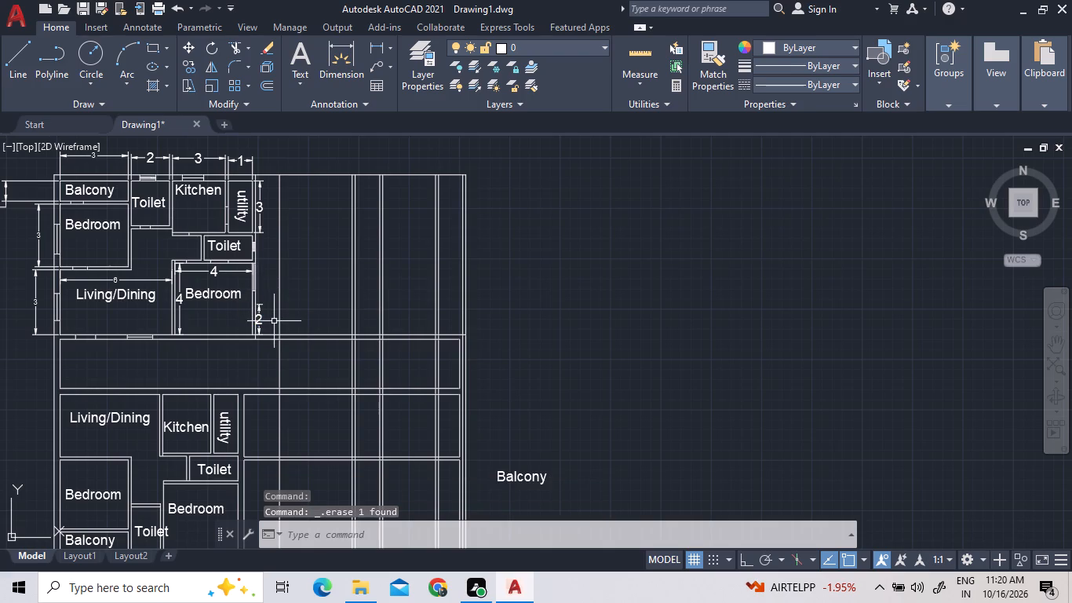
# Erase all interior walls, room labels and inner dimensions of the upper-left unit, including the small leftover pieces.
pyautogui.click(269, 324)
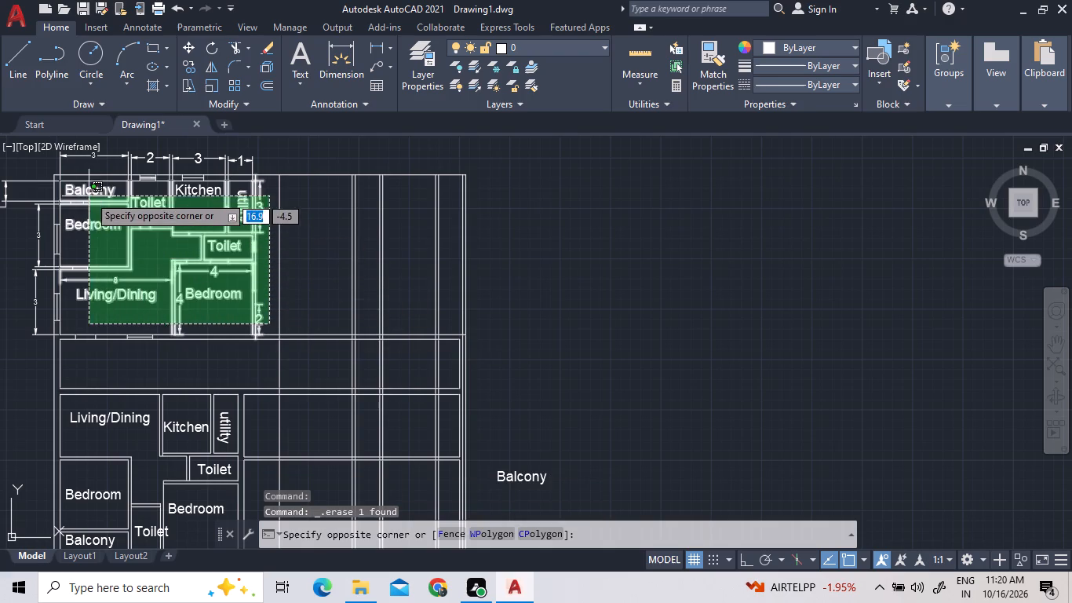
pyautogui.doubleClick(78, 189)
pyautogui.press('Delete')
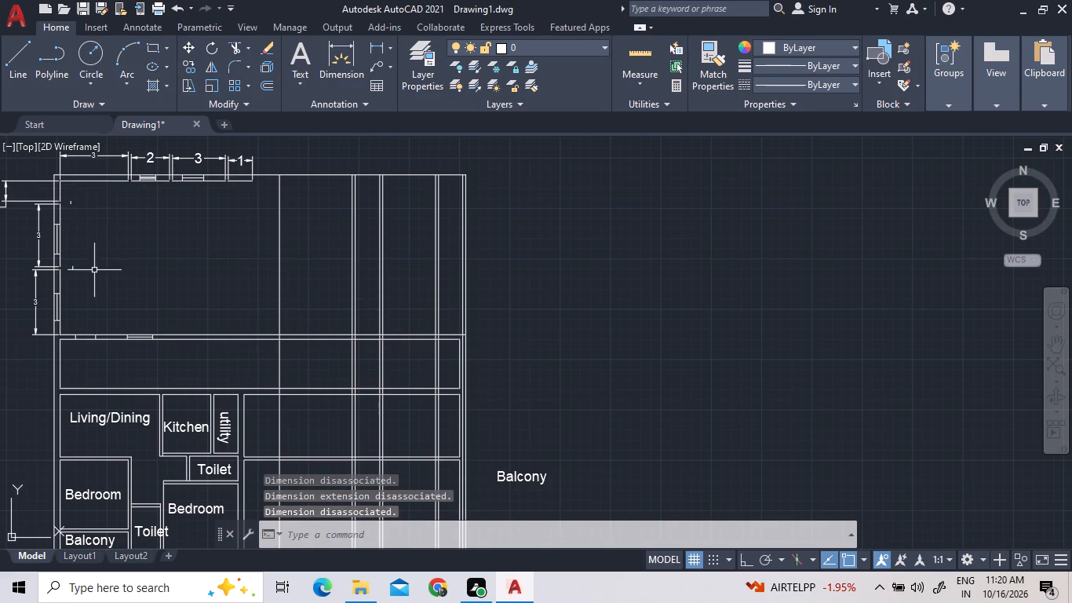
pyautogui.click(95, 273)
pyautogui.click(67, 190)
pyautogui.press('Delete')
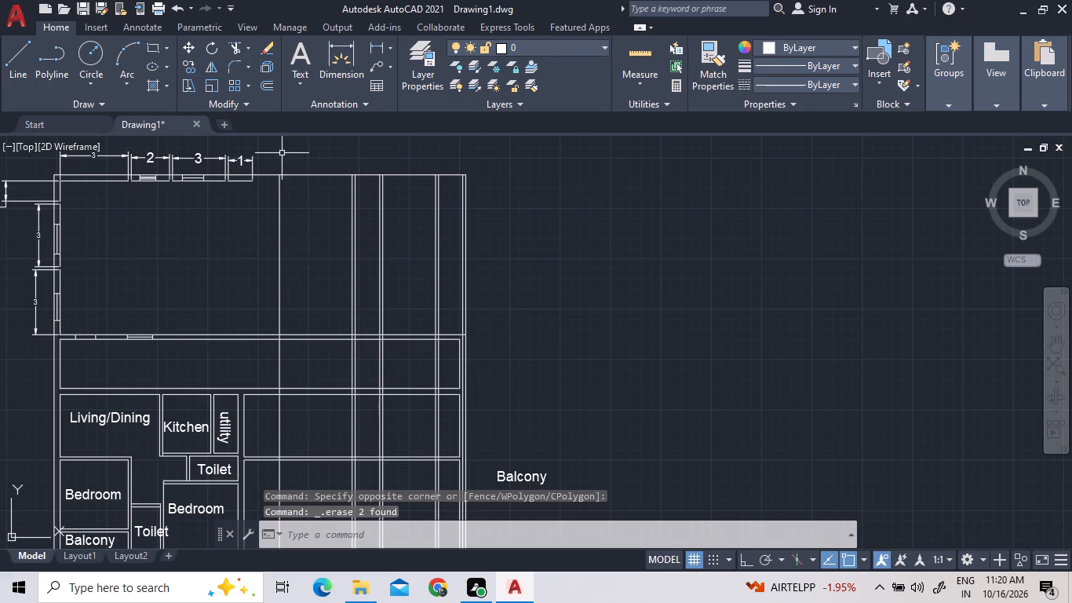
# Erase the dimensions above the upper unit's top wall and beside its left outer wall.
pyautogui.click(281, 163)
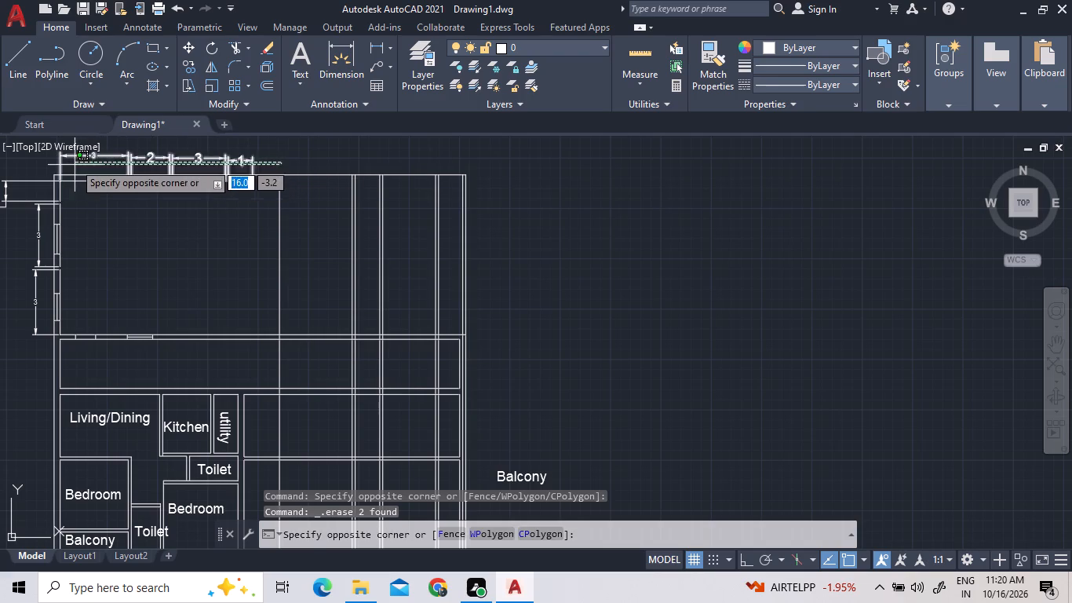
pyautogui.click(74, 162)
pyautogui.press('Delete')
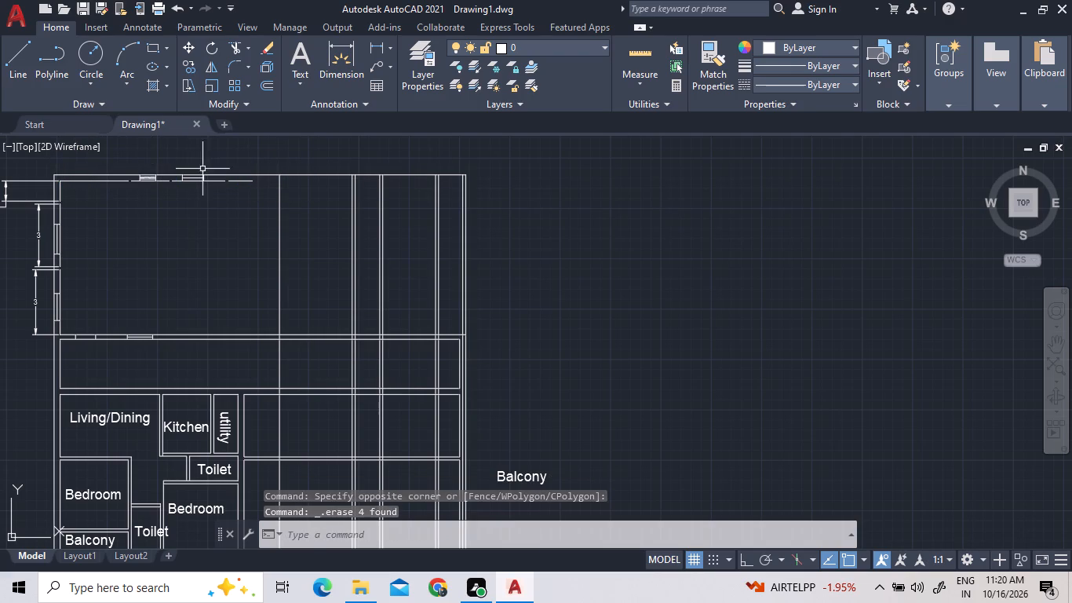
pyautogui.scroll(-2, 210, 217)
pyautogui.scroll(3, 97, 215)
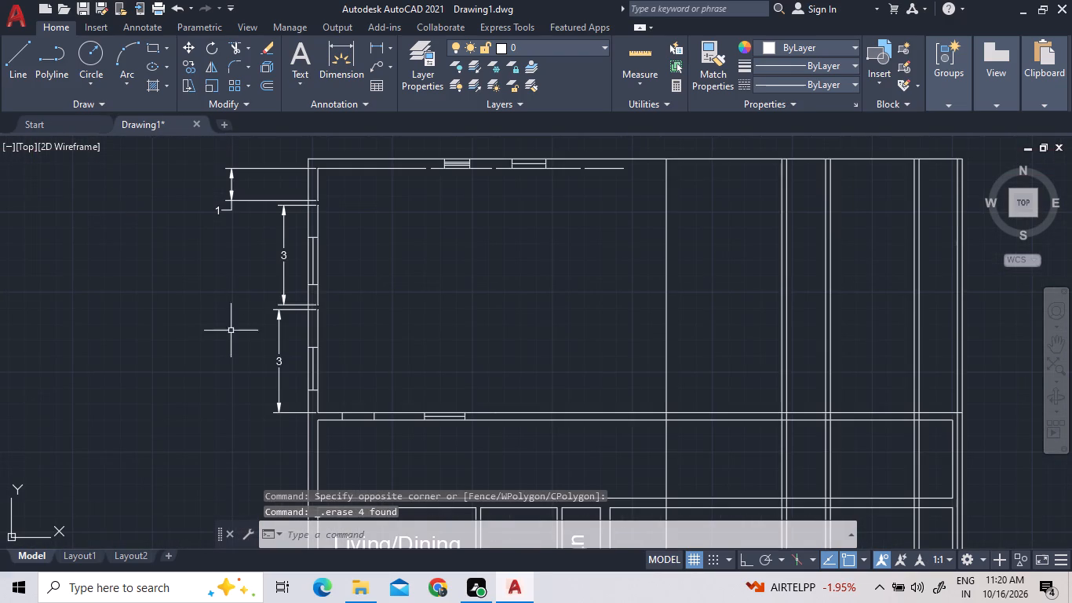
pyautogui.click(295, 419)
pyautogui.click(233, 171)
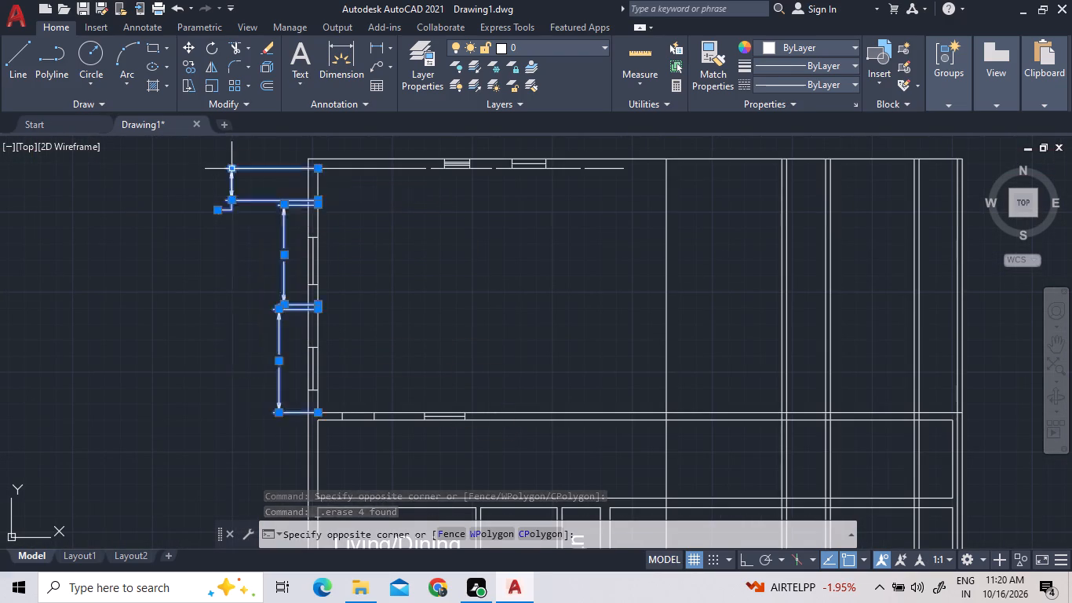
pyautogui.press('Delete')
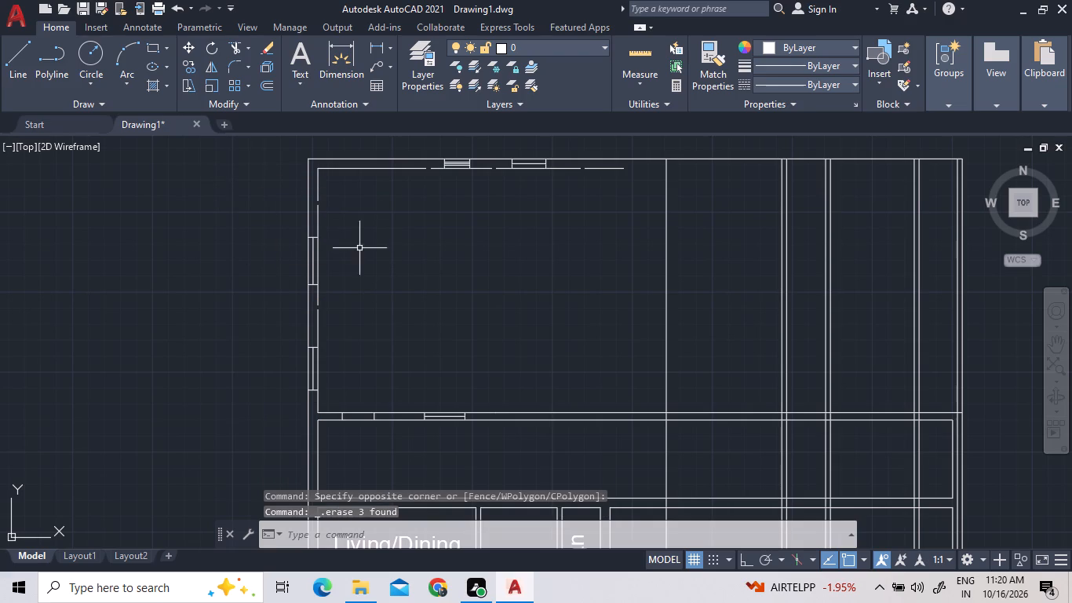
# Erase the inner line segments and all window lines of the upper unit's top wall, keeping the outer line.
pyautogui.click(625, 179)
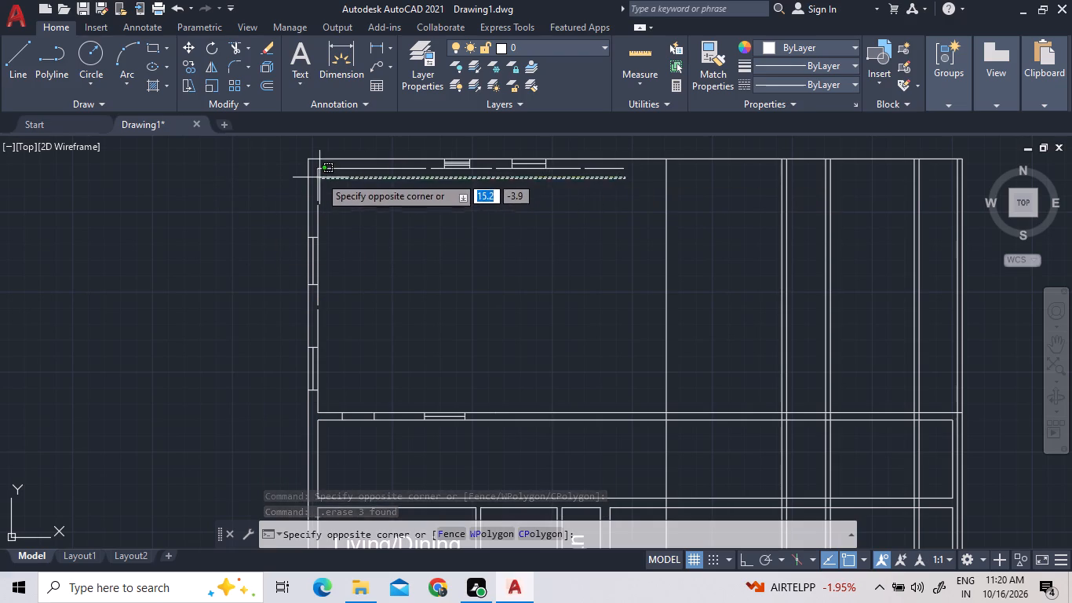
pyautogui.click(319, 168)
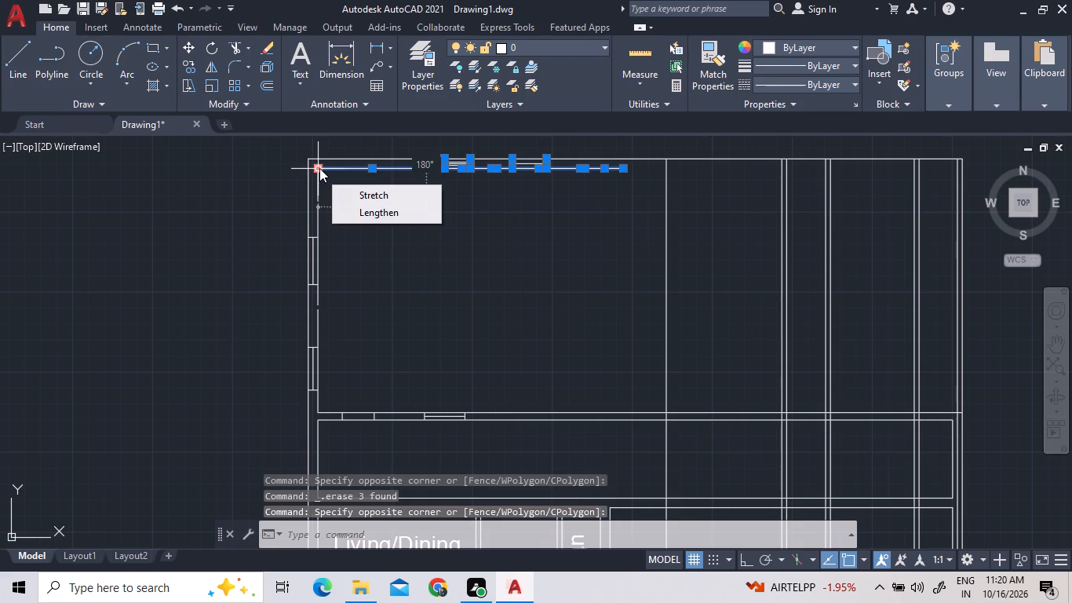
pyautogui.press('Delete')
pyautogui.press('Delete')
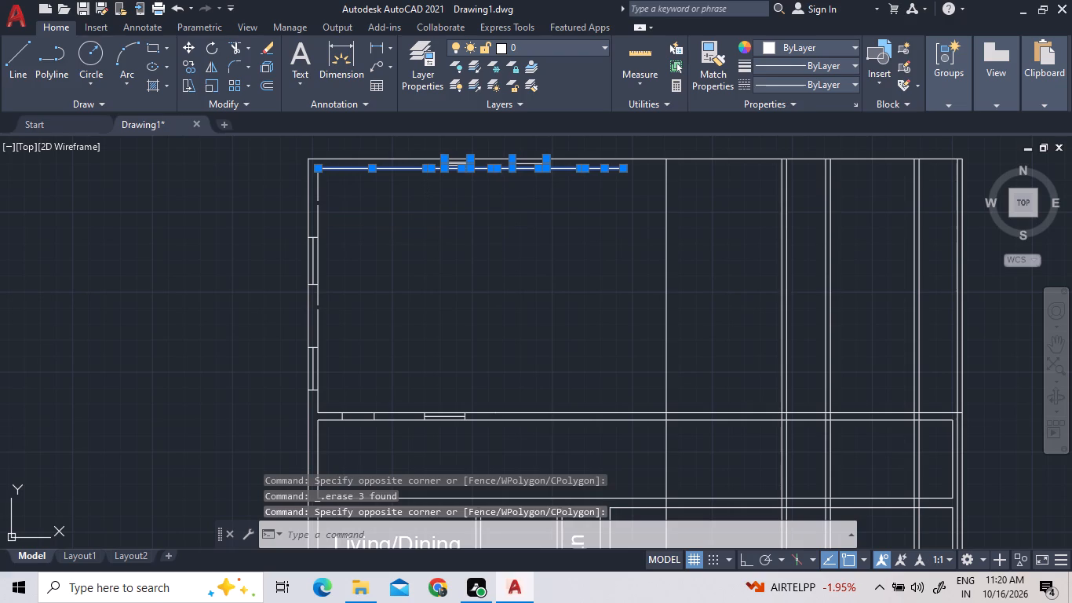
pyautogui.click(550, 163)
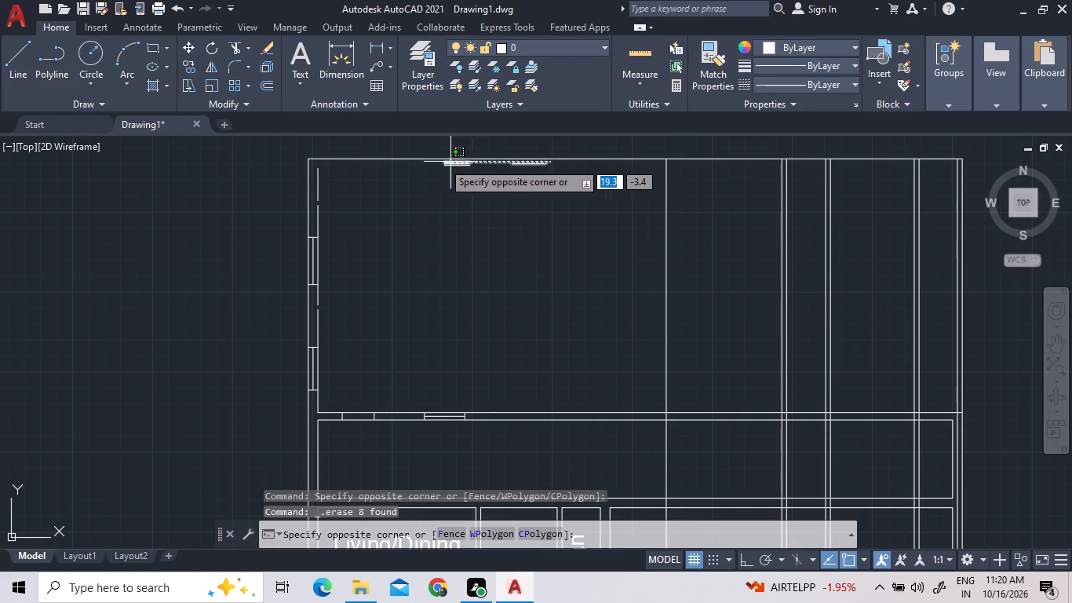
pyautogui.click(414, 166)
pyautogui.press('Delete')
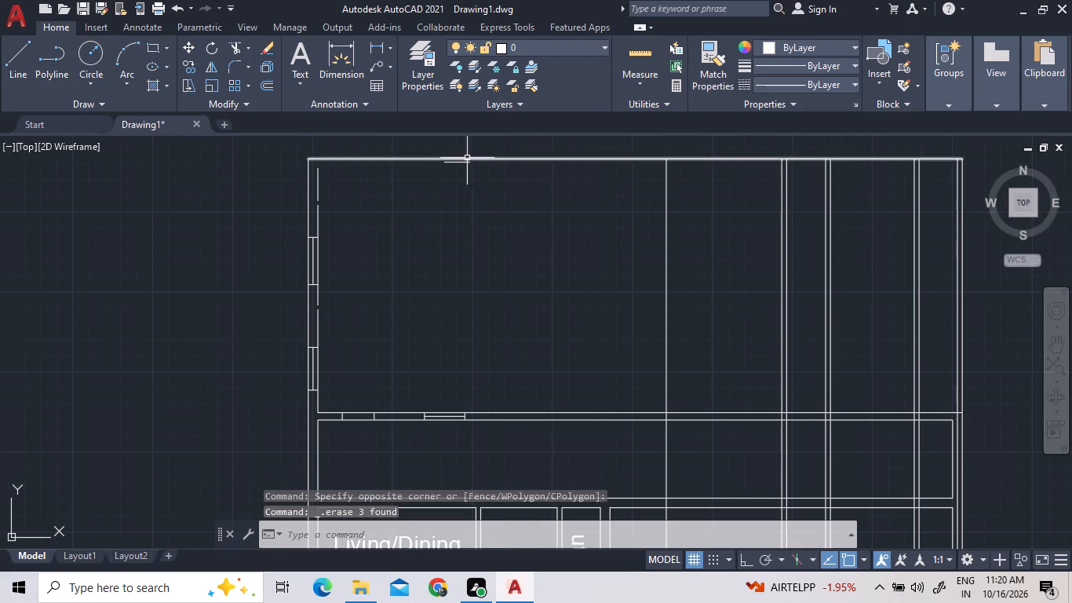
pyautogui.click(461, 162)
pyautogui.press('Delete')
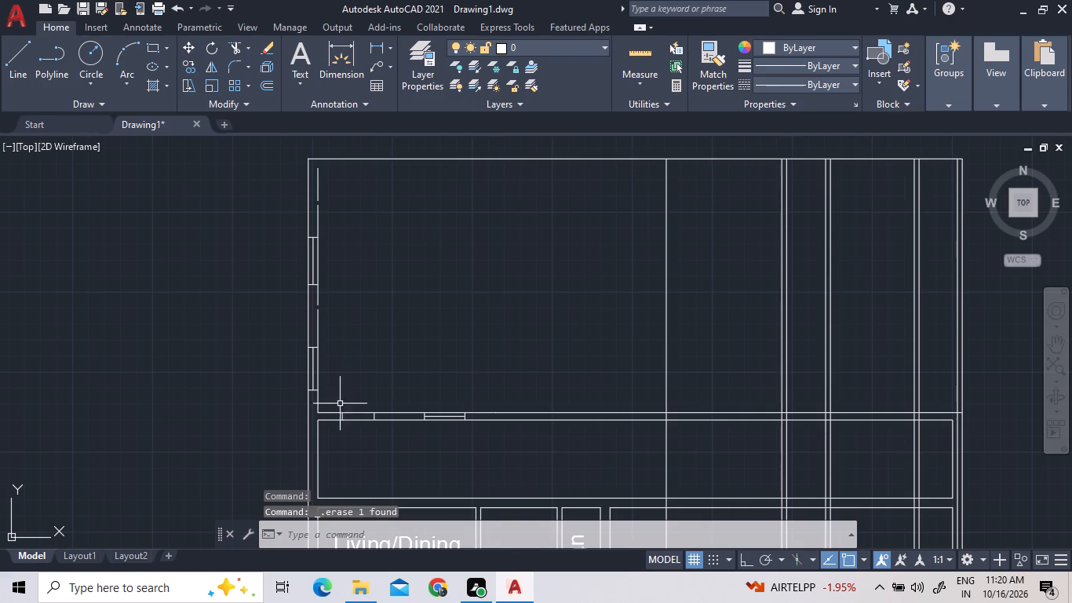
# Erase the inner line segments and window lines of the upper unit's left wall, keeping the outer line.
pyautogui.click(330, 407)
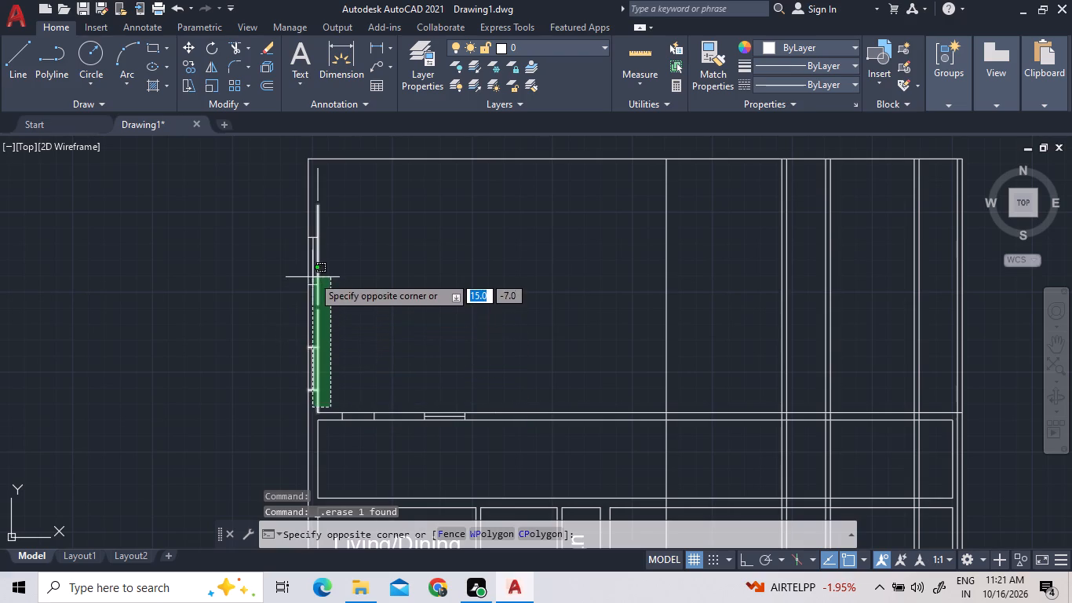
pyautogui.click(313, 185)
pyautogui.press('Delete')
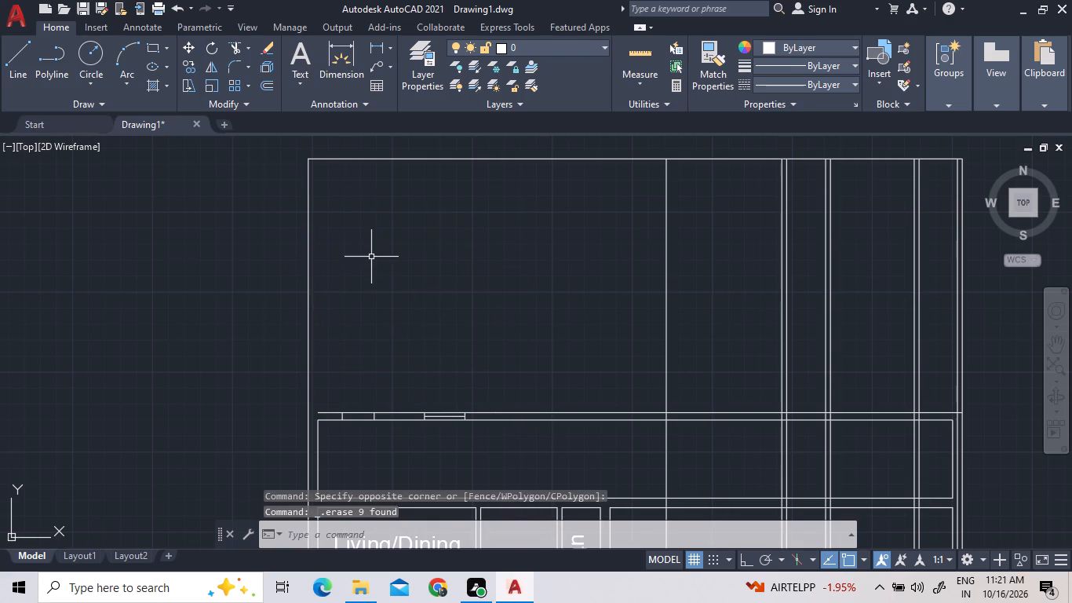
# Erase the door and window lines within the upper unit's bottom wall, keeping the two long wall lines.
pyautogui.scroll(-1, 371, 258)
pyautogui.scroll(3, 439, 375)
pyautogui.click(421, 322)
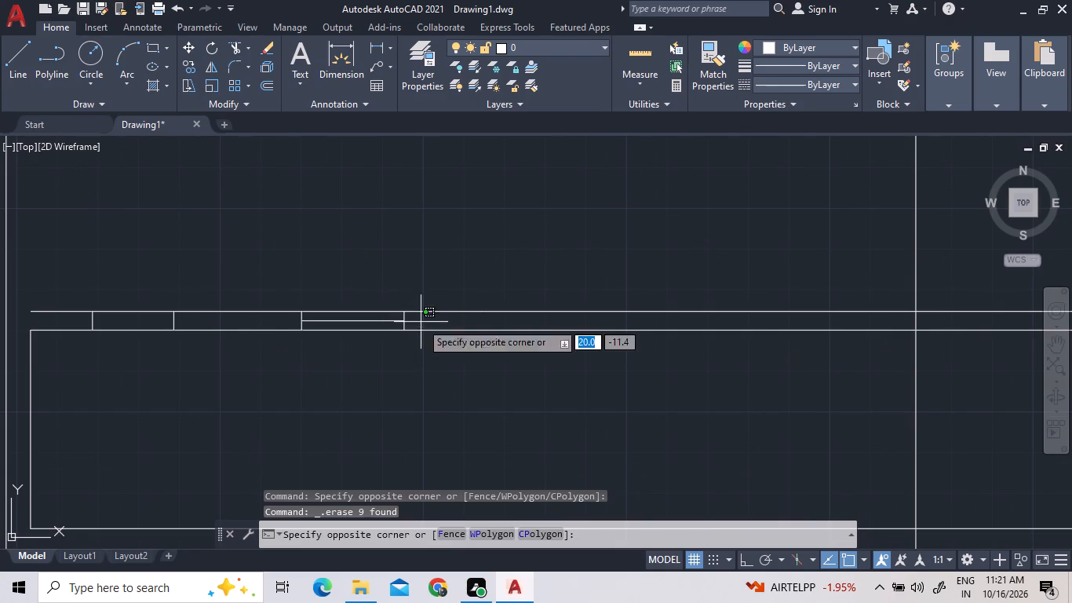
pyautogui.click(131, 325)
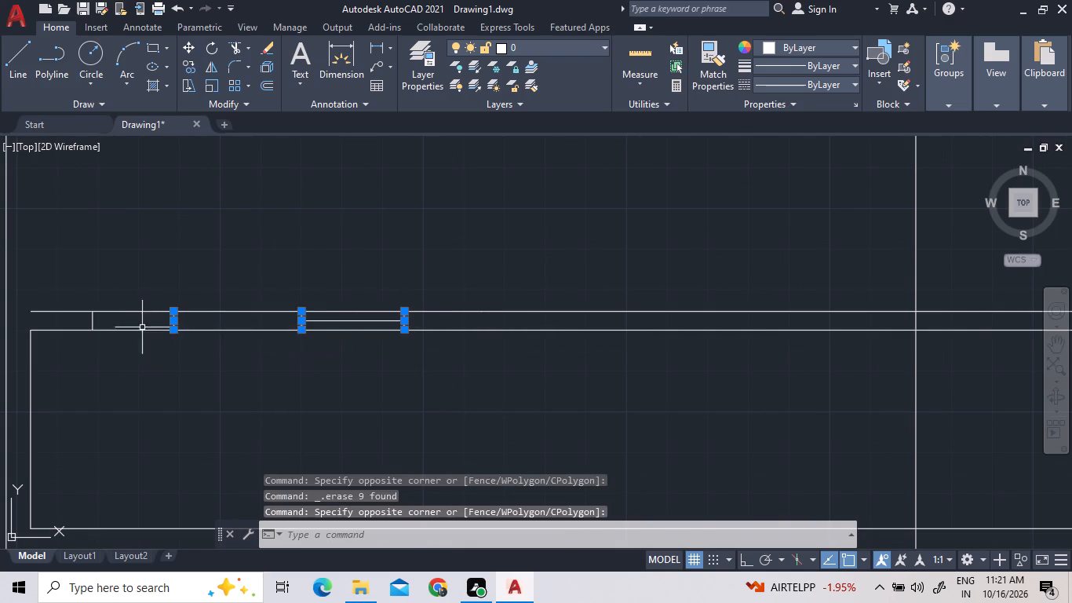
pyautogui.press('Delete')
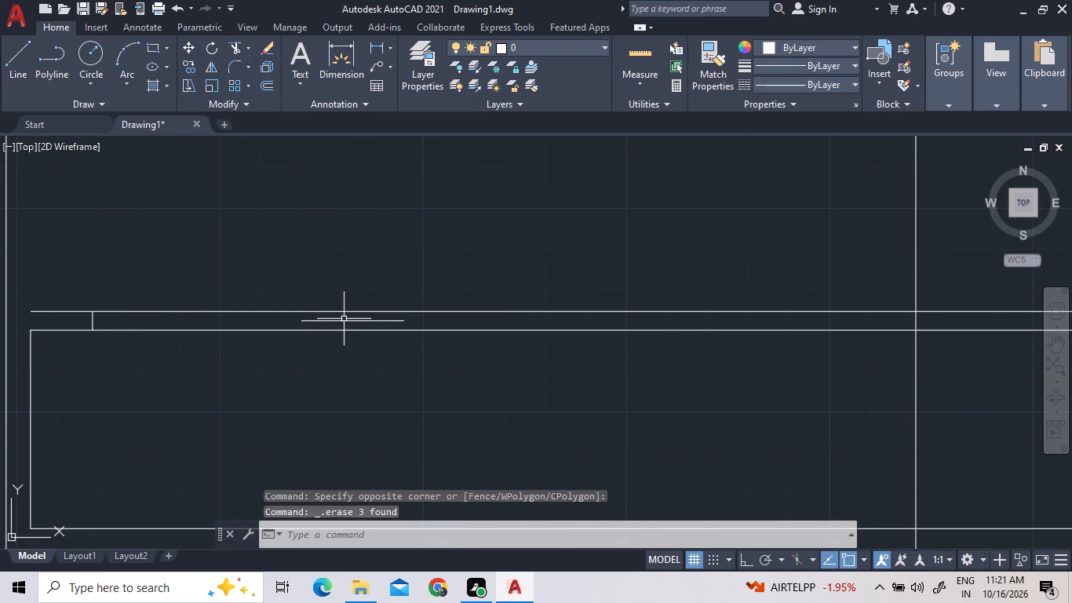
pyautogui.click(345, 320)
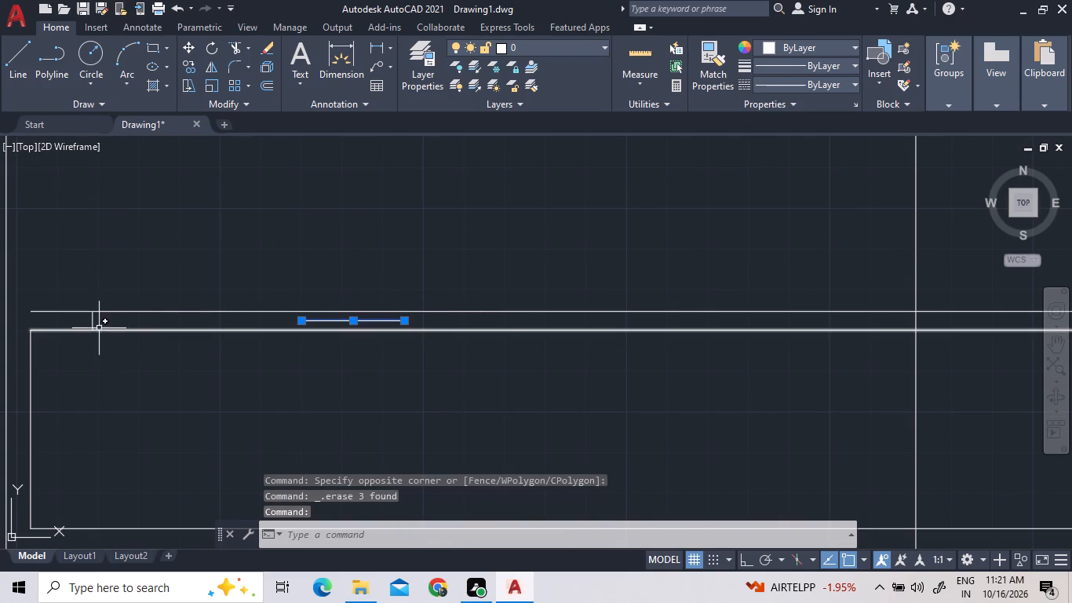
pyautogui.click(92, 324)
pyautogui.press('Delete')
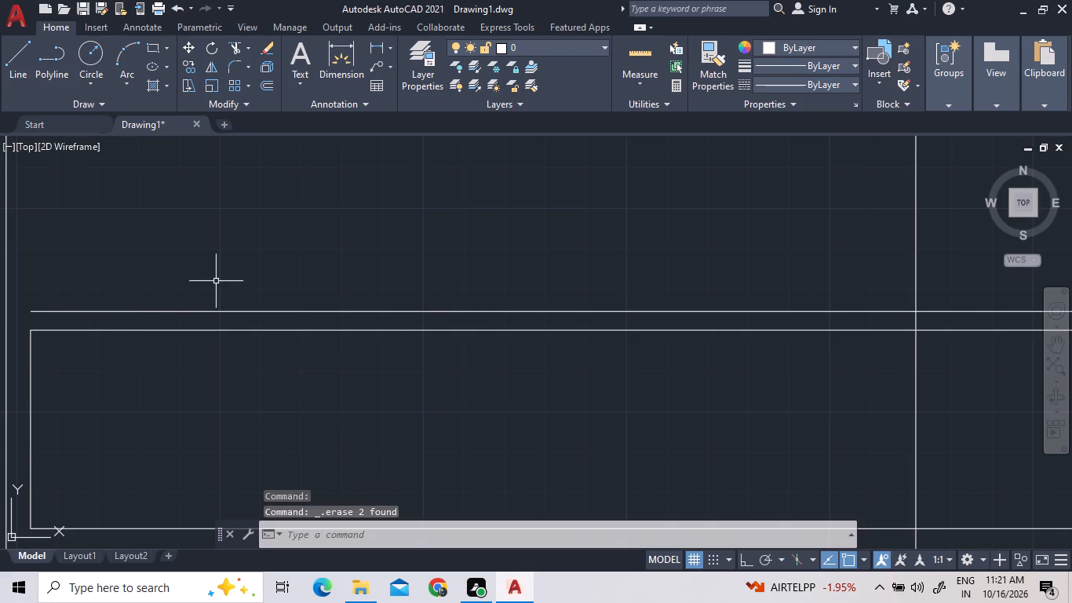
# Offset the leftmost partition line 0.3 to the left to form the fourth partition wall.
pyautogui.scroll(-4, 278, 296)
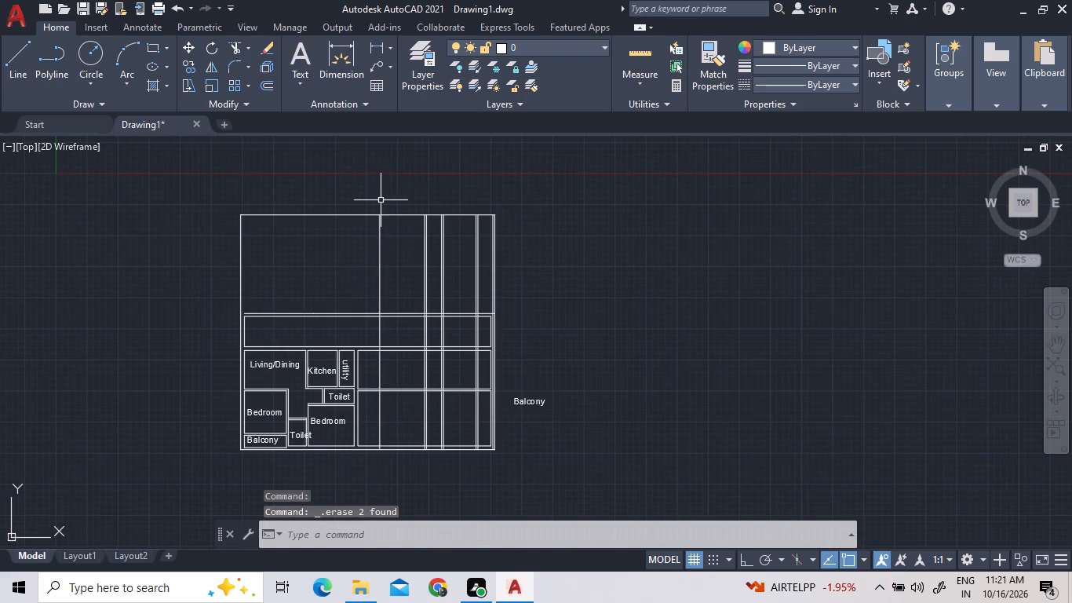
pyautogui.scroll(1, 381, 200)
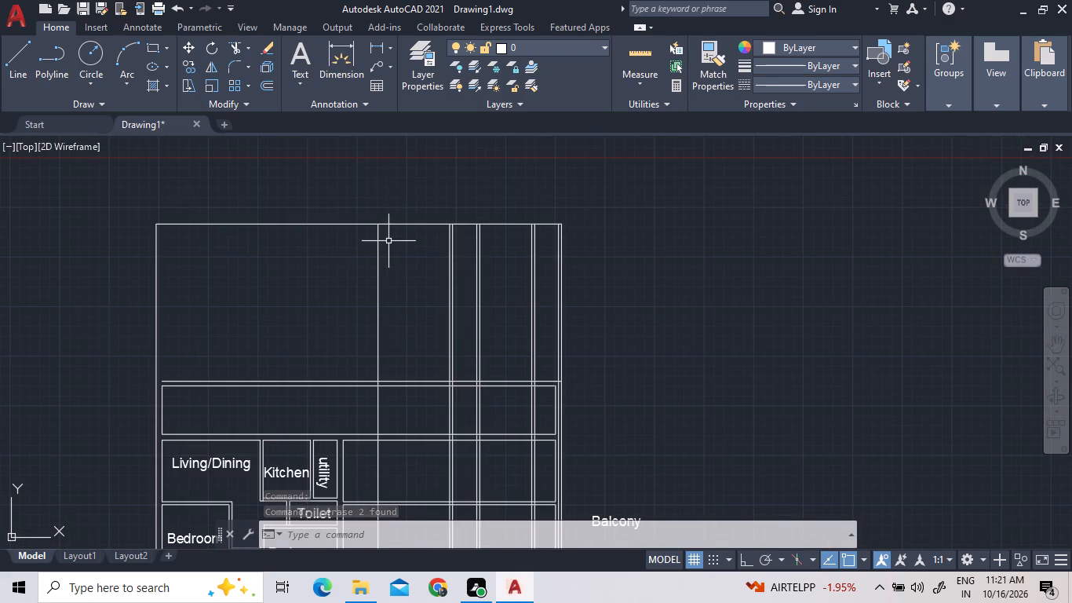
pyautogui.press('o')
pyautogui.press('Return')
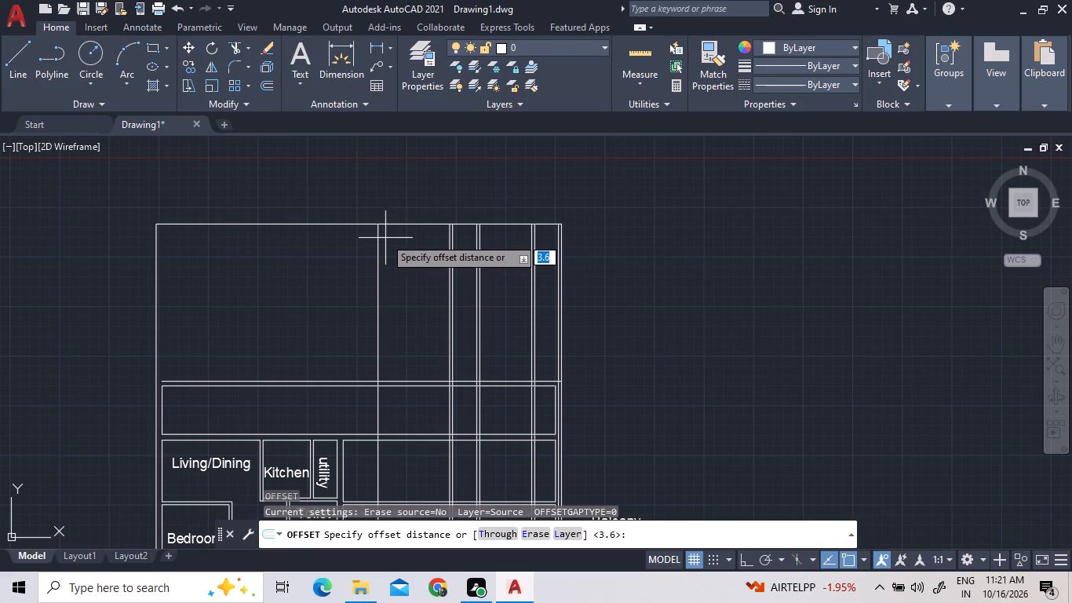
pyautogui.click(625, 65)
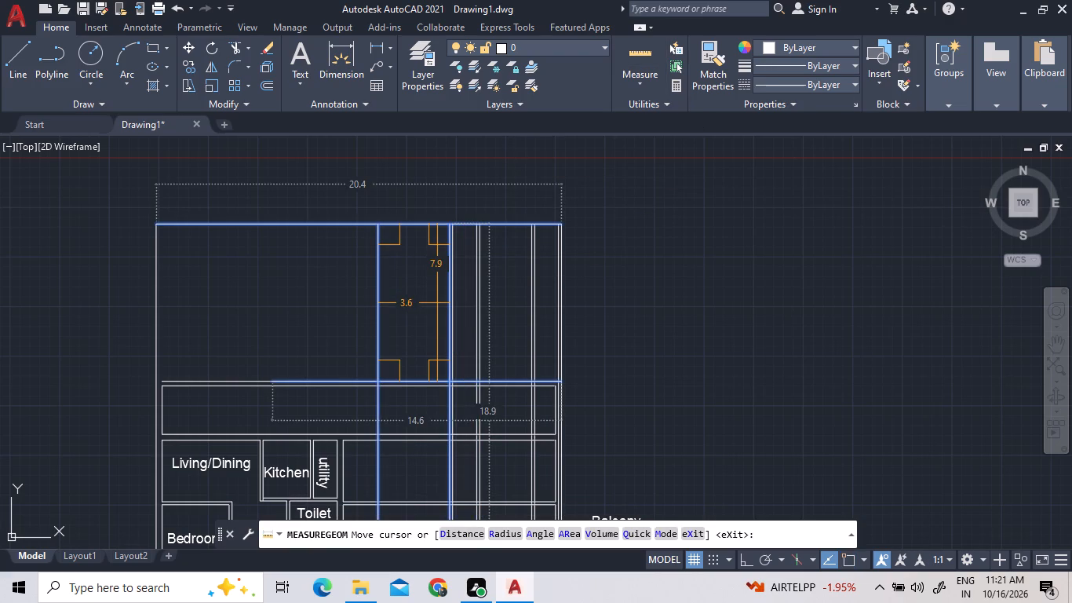
pyautogui.click(272, 83)
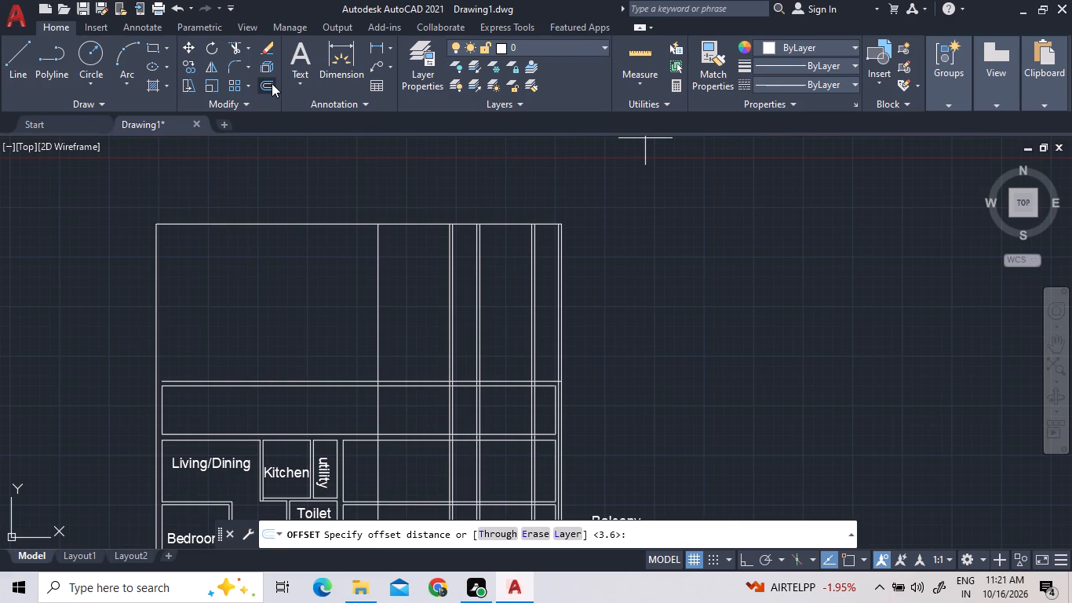
pyautogui.write('0.3')
pyautogui.press('Return')
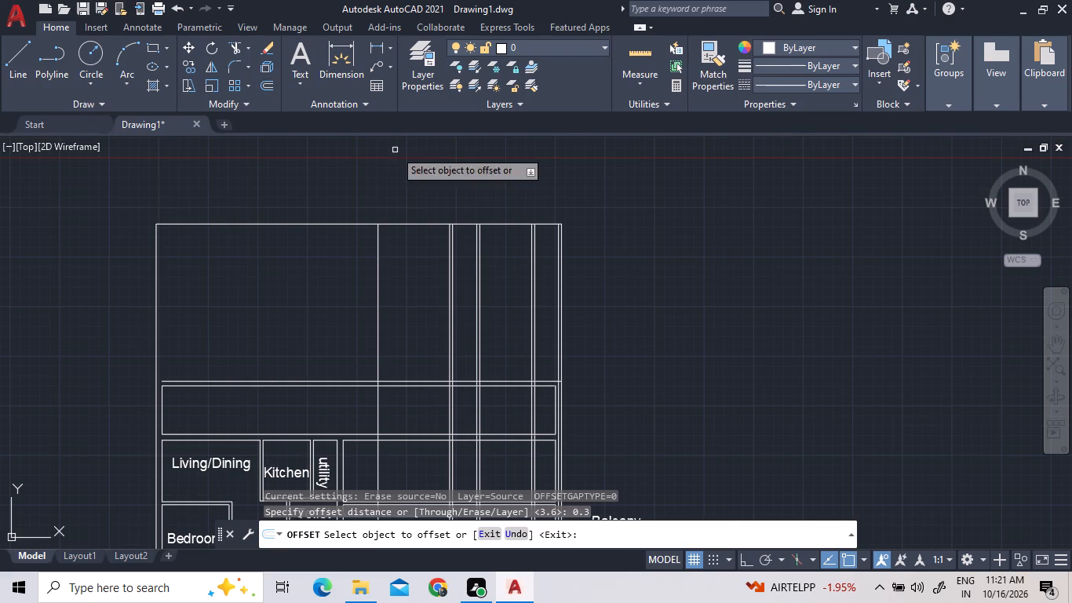
pyautogui.click(377, 290)
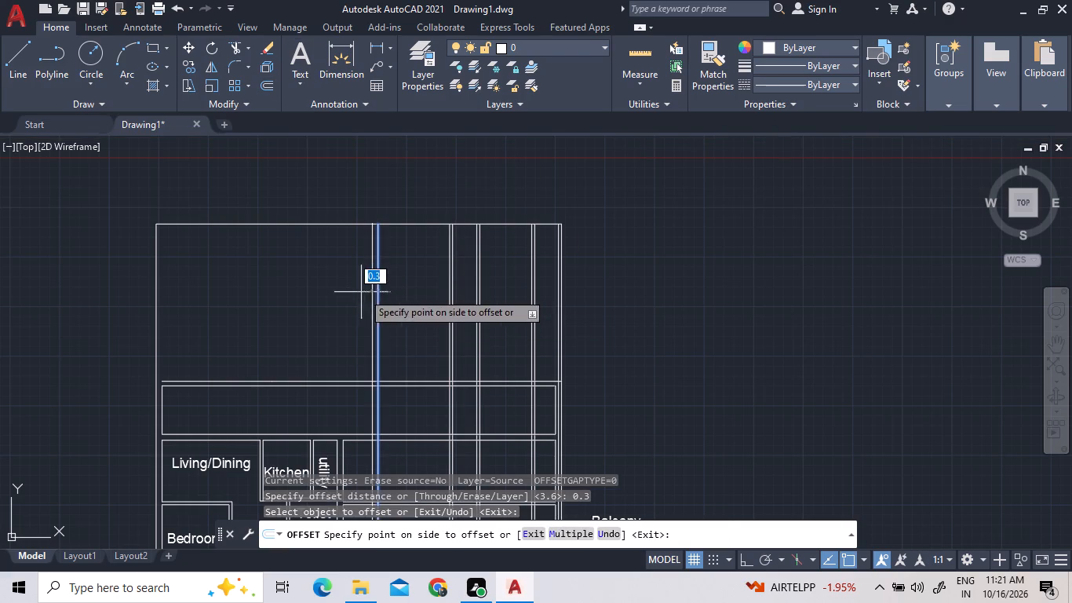
pyautogui.click(359, 293)
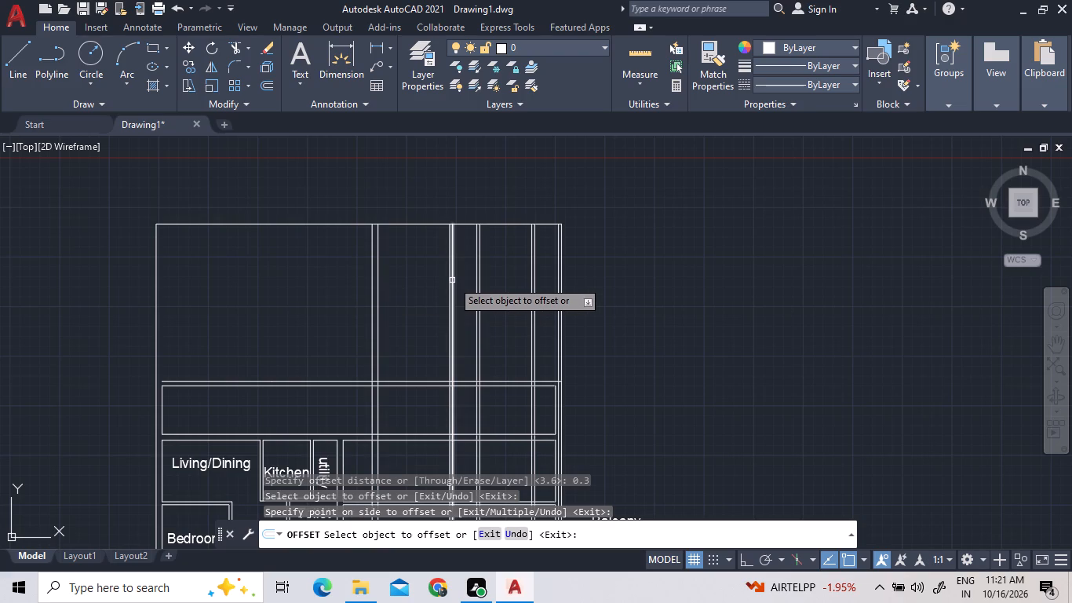
# Offset the building's top outer wall line 0.3 inward to form the top wall's inner line.
pyautogui.click(498, 223)
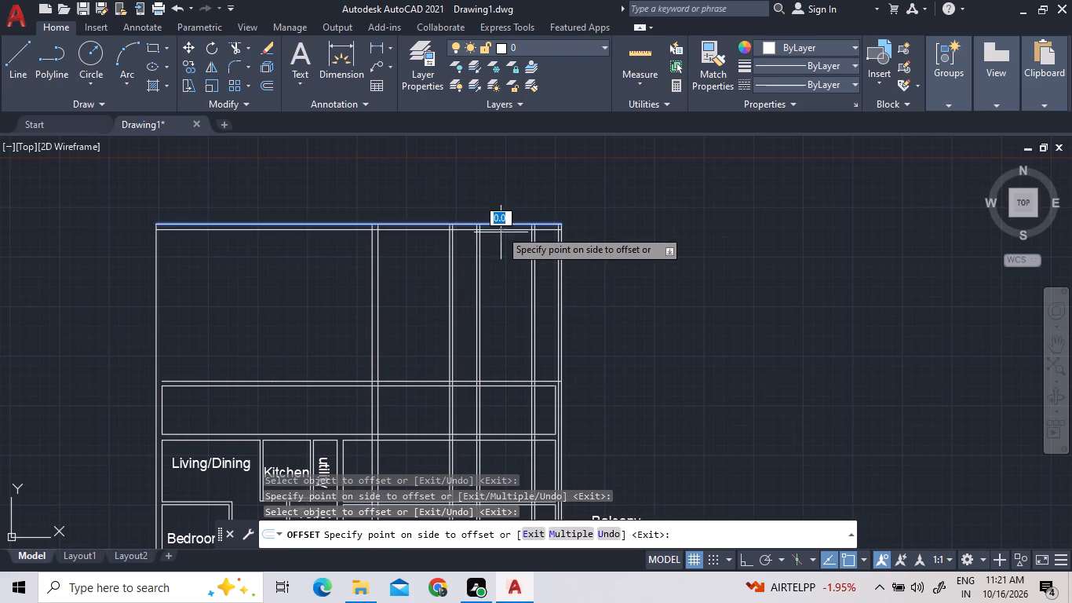
pyautogui.click(505, 247)
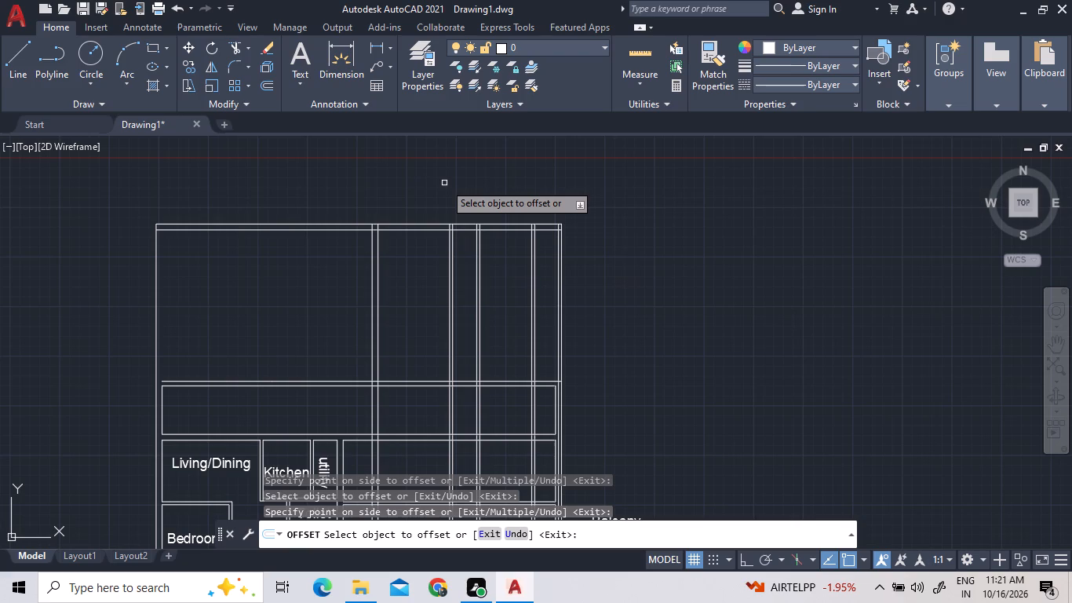
pyautogui.press('Escape')
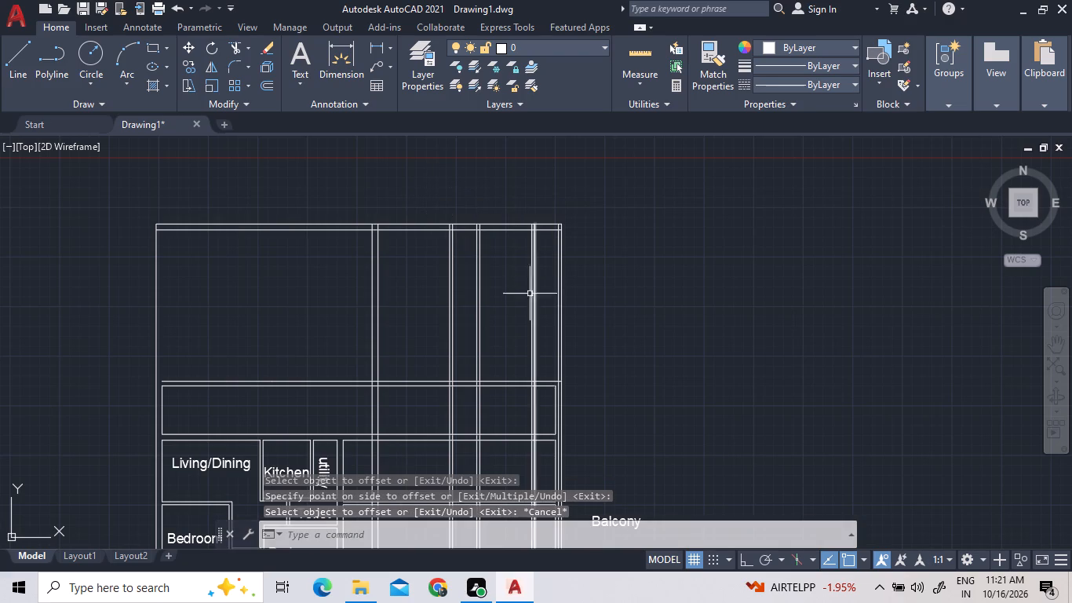
# Offset the top wall's inner line 2.62 downward to position a horizontal partition.
pyautogui.press('o')
pyautogui.press('Return')
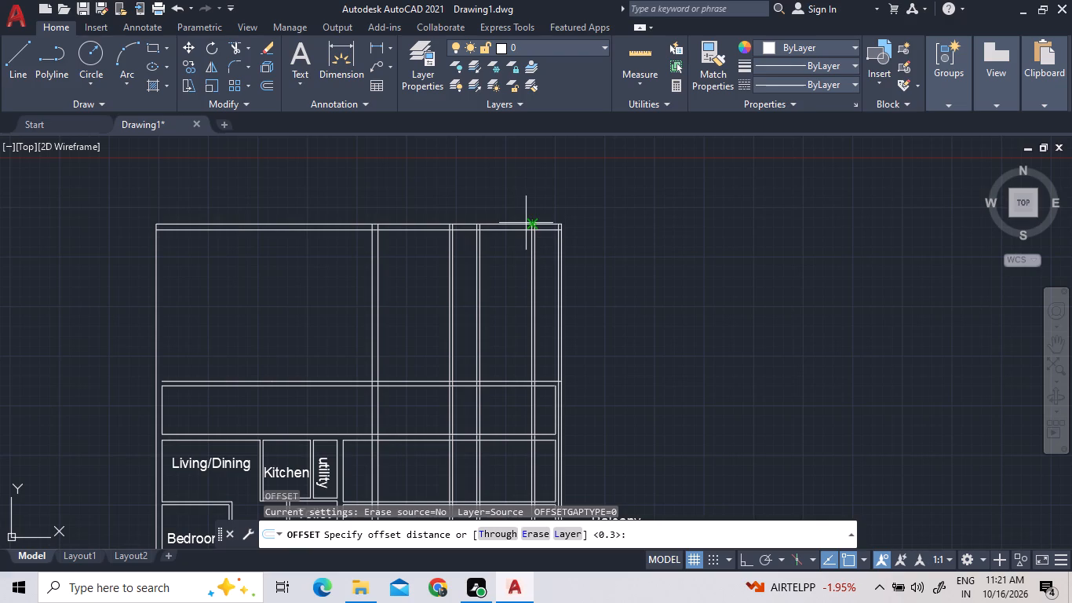
pyautogui.write('2.62')
pyautogui.press('Return')
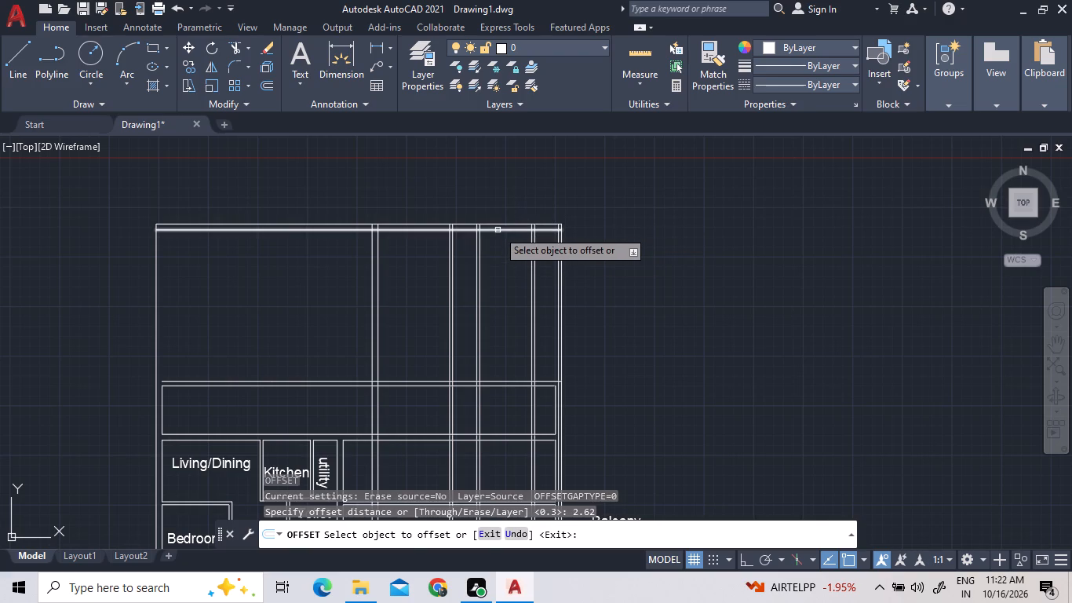
pyautogui.click(498, 230)
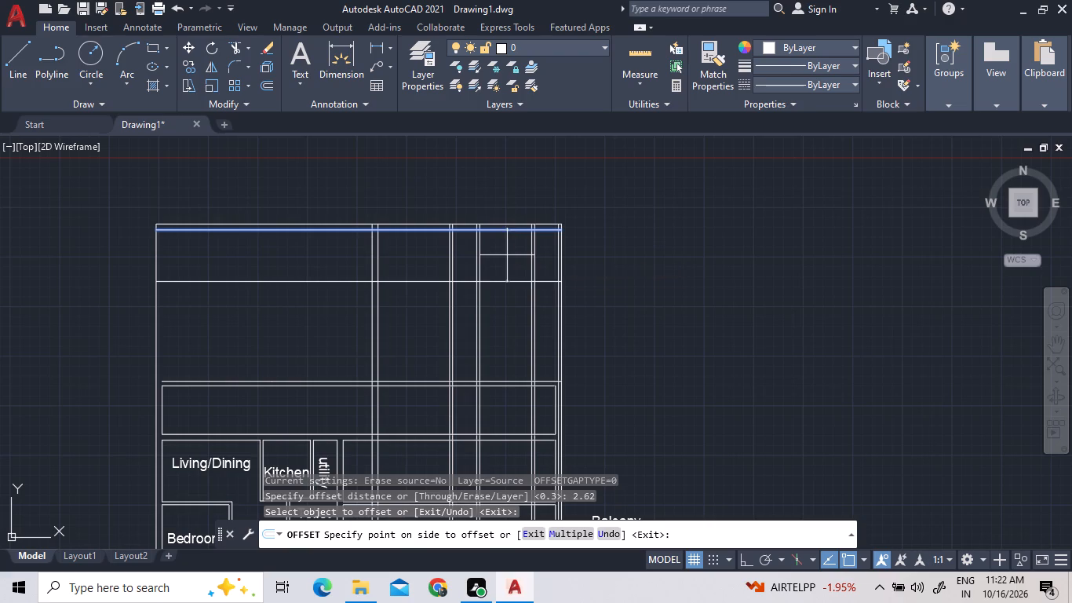
pyautogui.click(507, 255)
# Offset the new horizontal partition line 0.15 downward to give the partition its thickness.
pyautogui.click(257, 81)
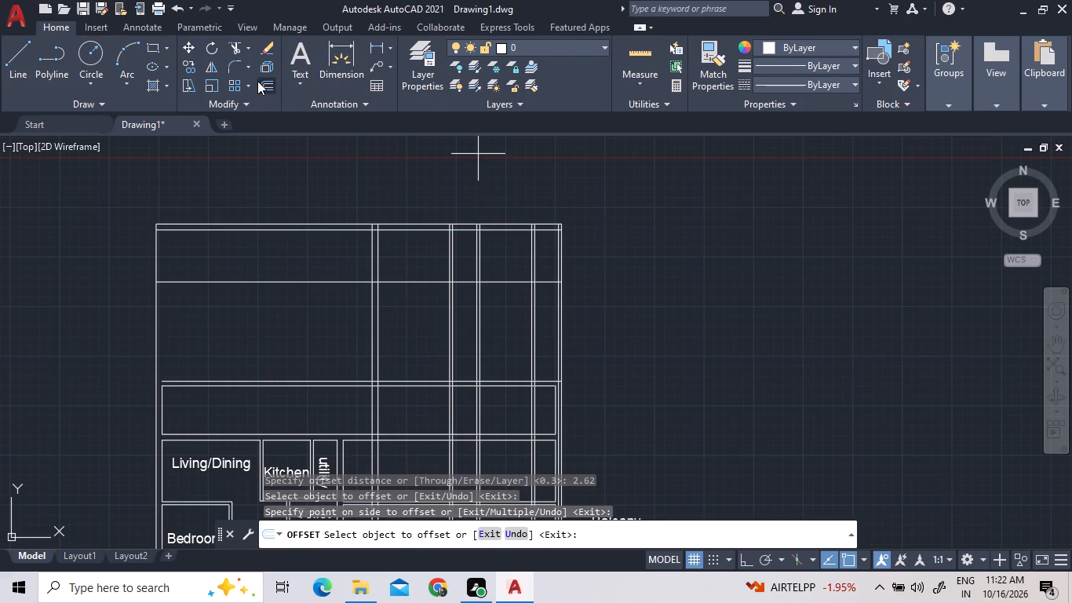
pyautogui.write('0.15')
pyautogui.press('Return')
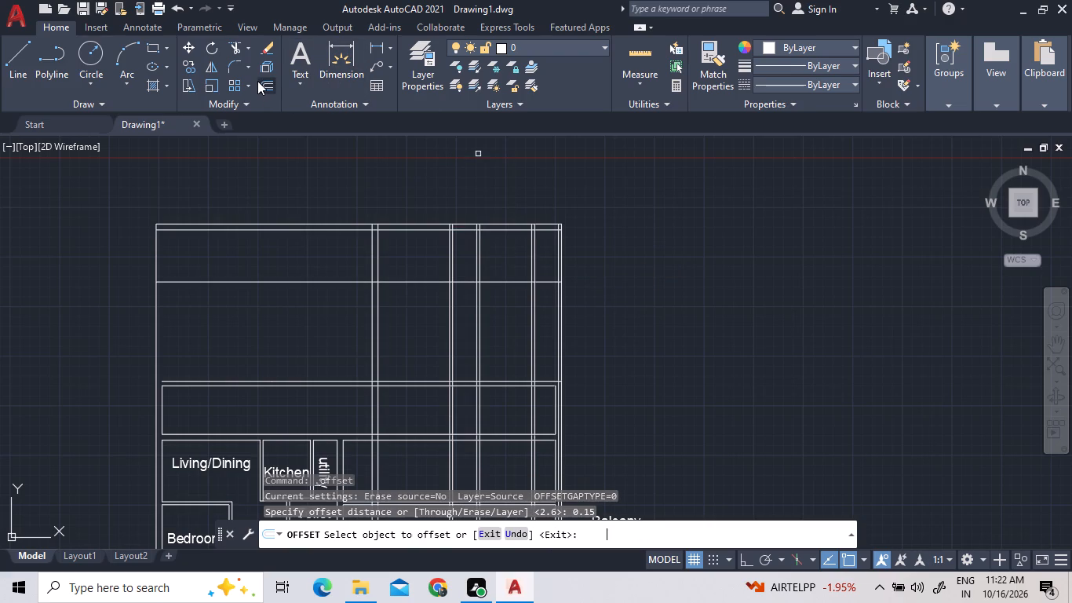
pyautogui.click(490, 281)
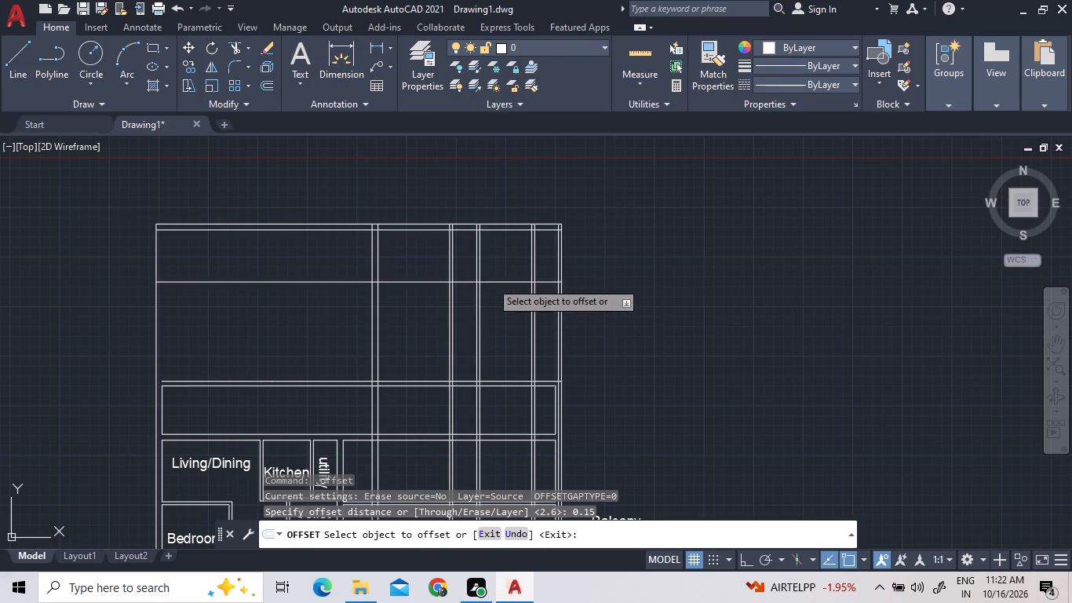
pyautogui.click(502, 310)
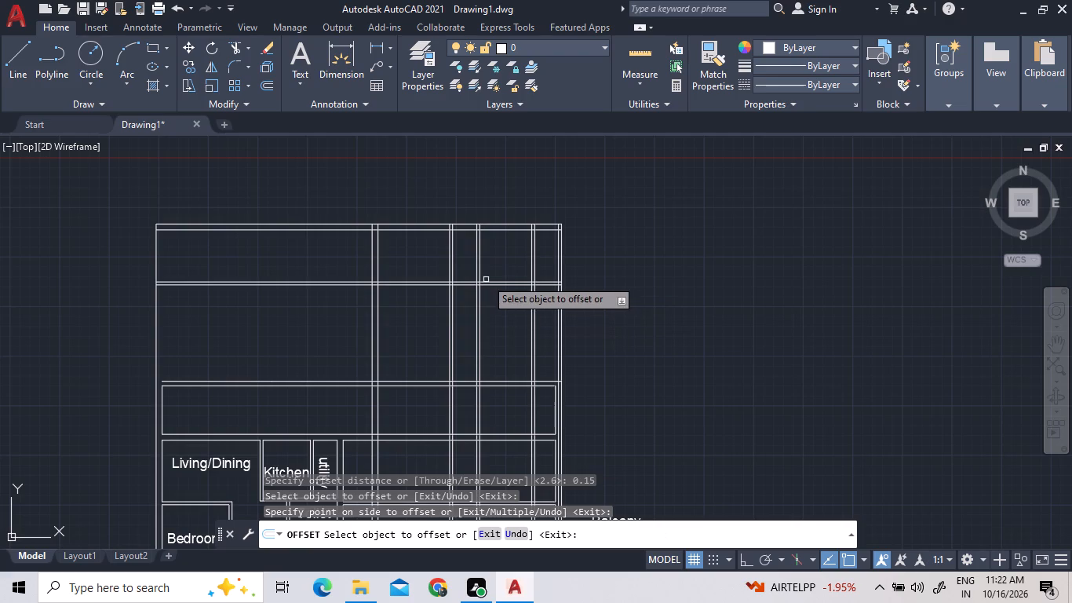
pyautogui.scroll(1, 487, 268)
pyautogui.scroll(-1, 495, 271)
pyautogui.press('Escape')
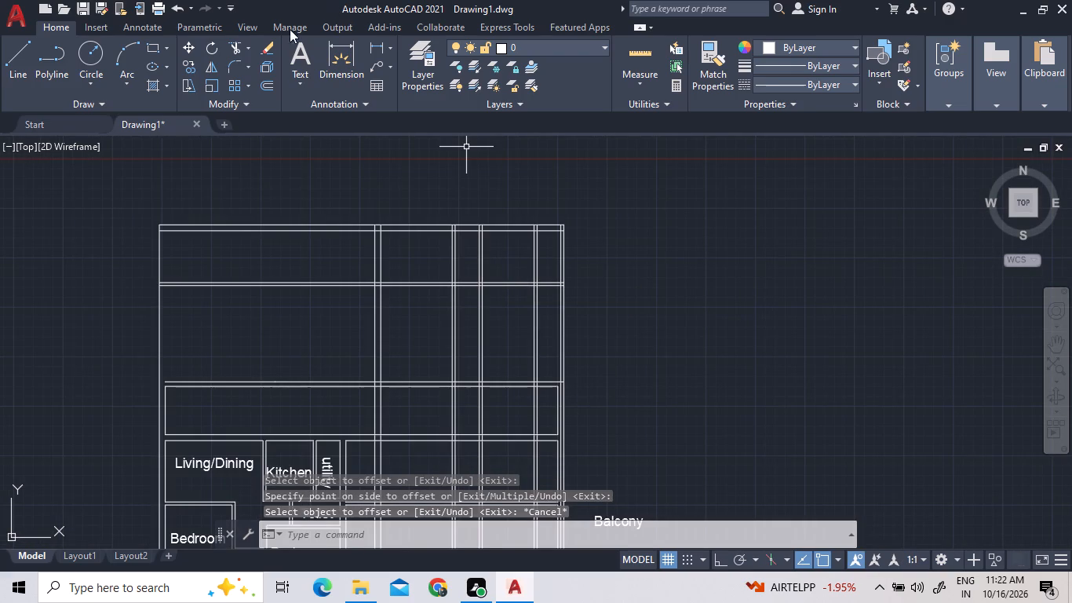
# Trim away both horizontal partition lines from the left outer wall to the third vertical partition from the right, including pieces inside the leftmost partition.
pyautogui.click(233, 49)
pyautogui.click(330, 300)
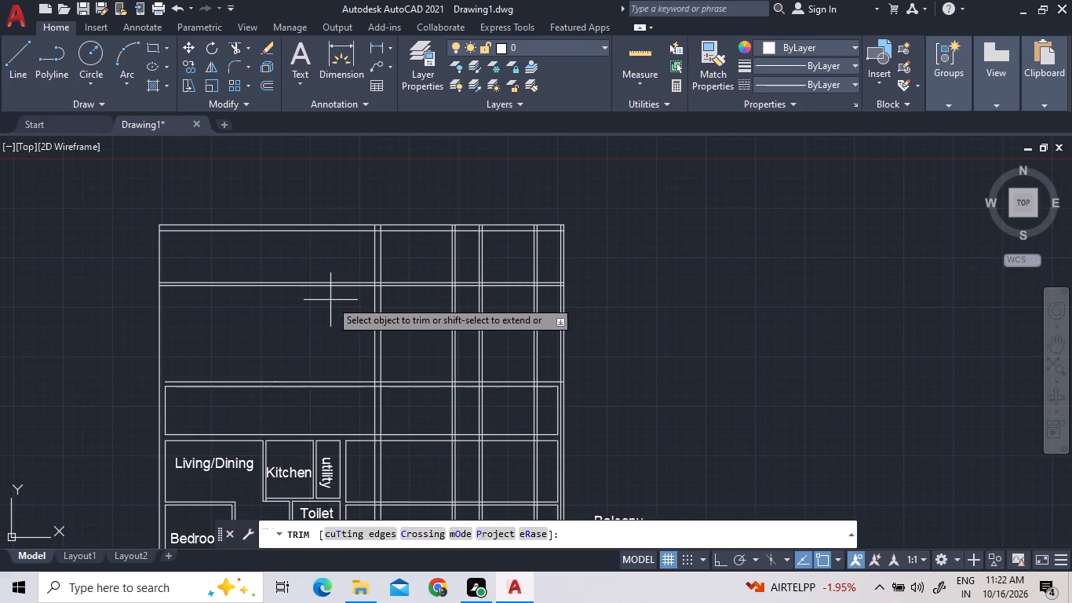
pyautogui.click(290, 248)
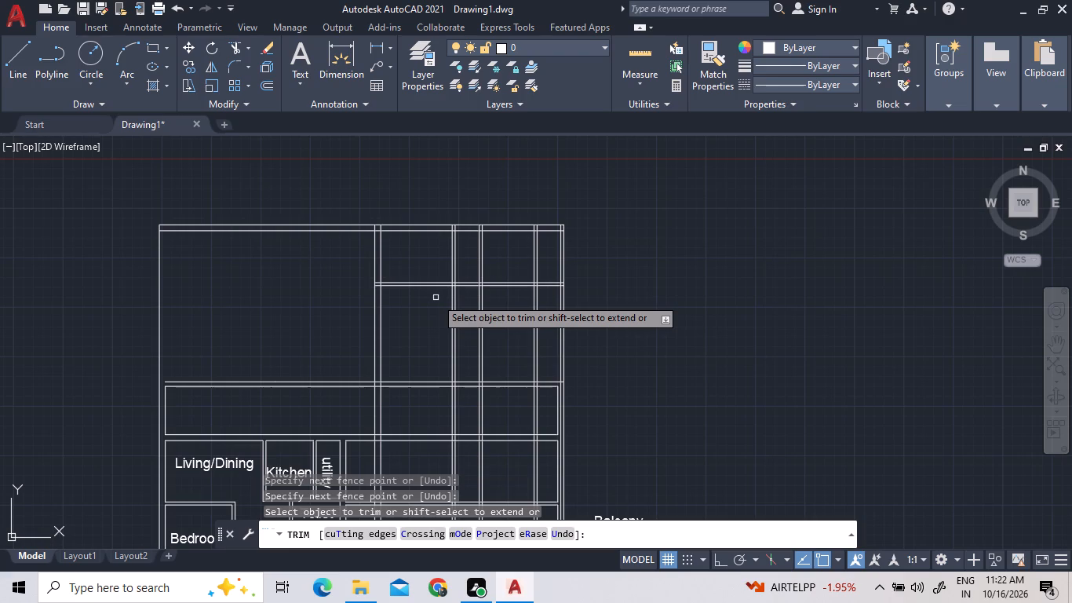
pyautogui.click(436, 298)
pyautogui.click(414, 262)
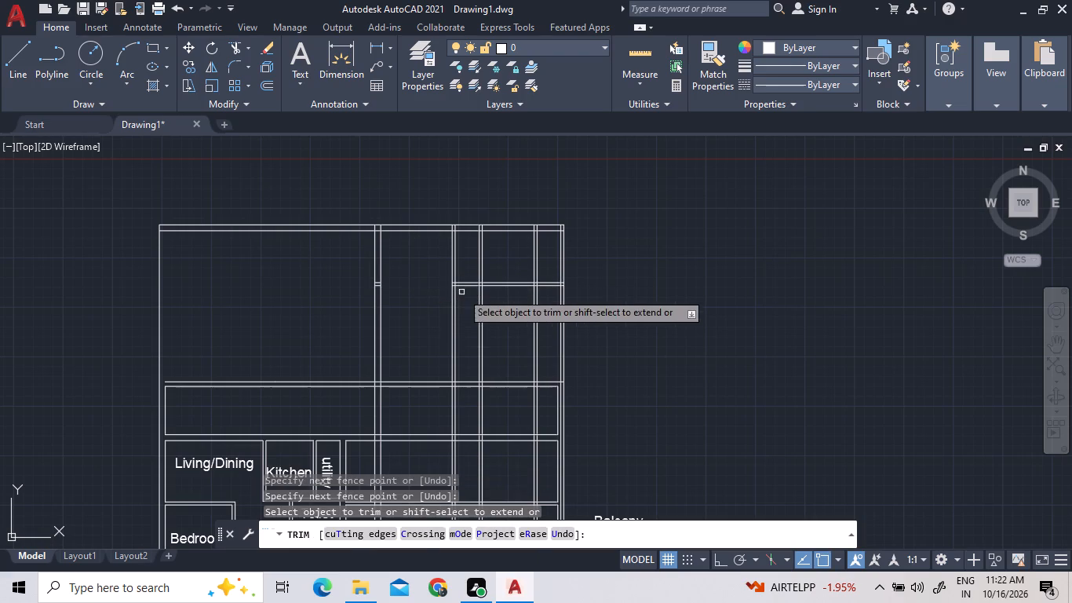
pyautogui.scroll(3, 380, 282)
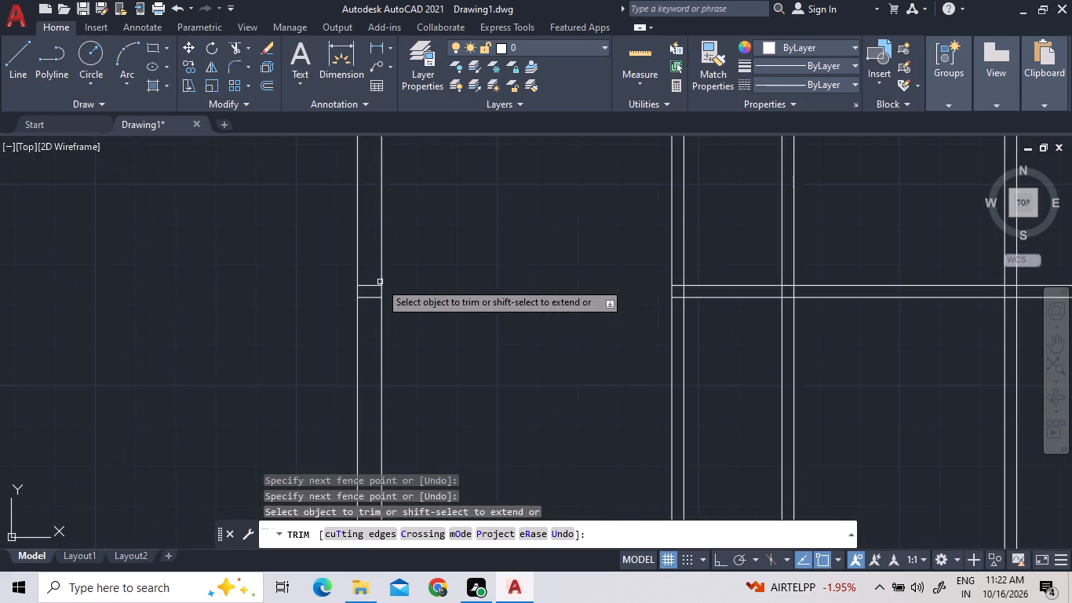
pyautogui.click(374, 284)
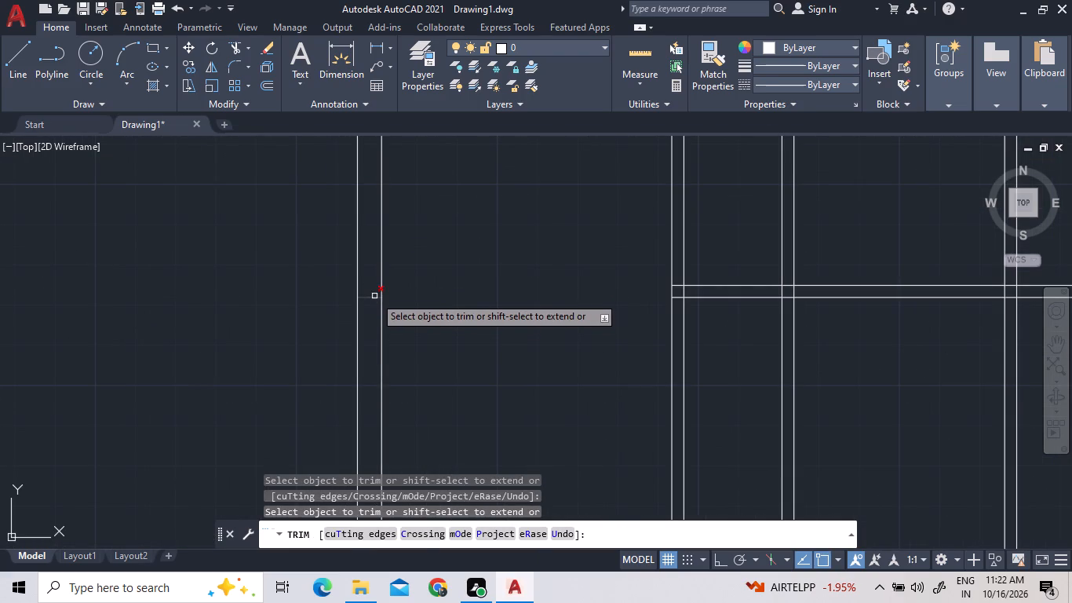
pyautogui.click(374, 296)
pyautogui.scroll(-3, 494, 299)
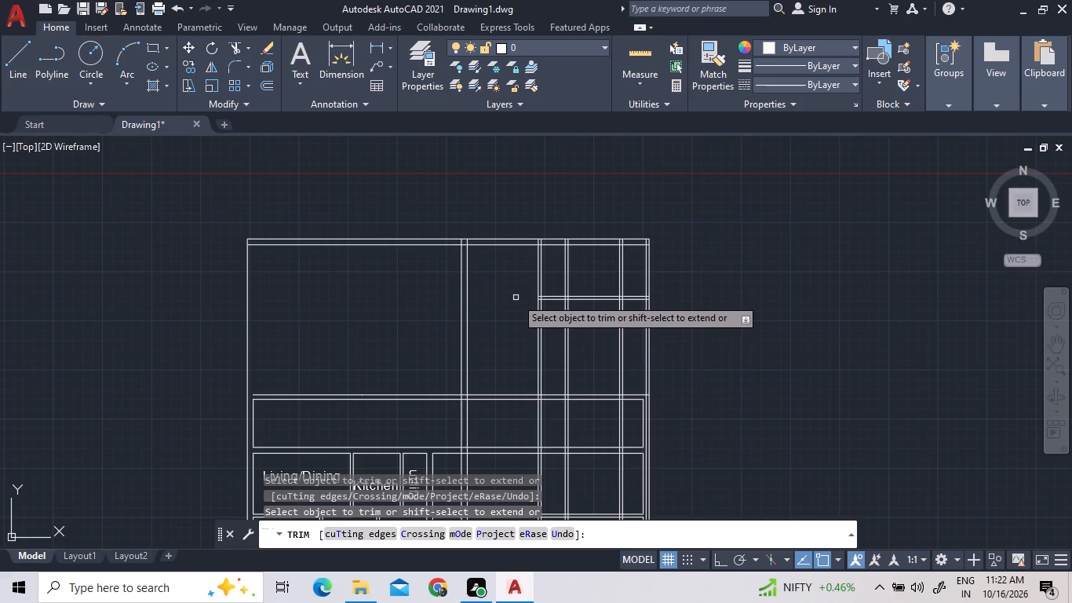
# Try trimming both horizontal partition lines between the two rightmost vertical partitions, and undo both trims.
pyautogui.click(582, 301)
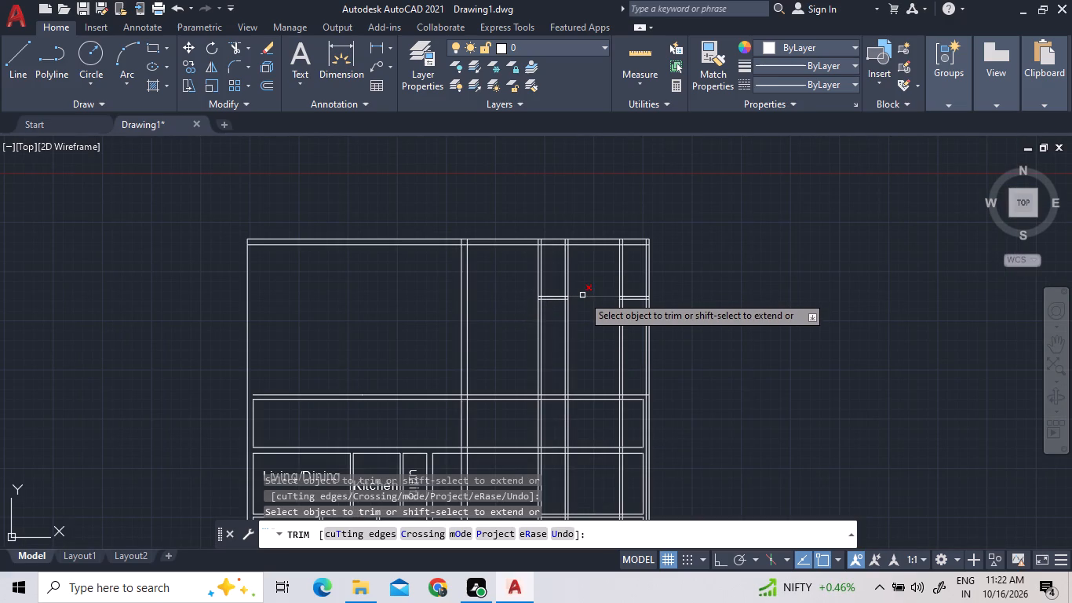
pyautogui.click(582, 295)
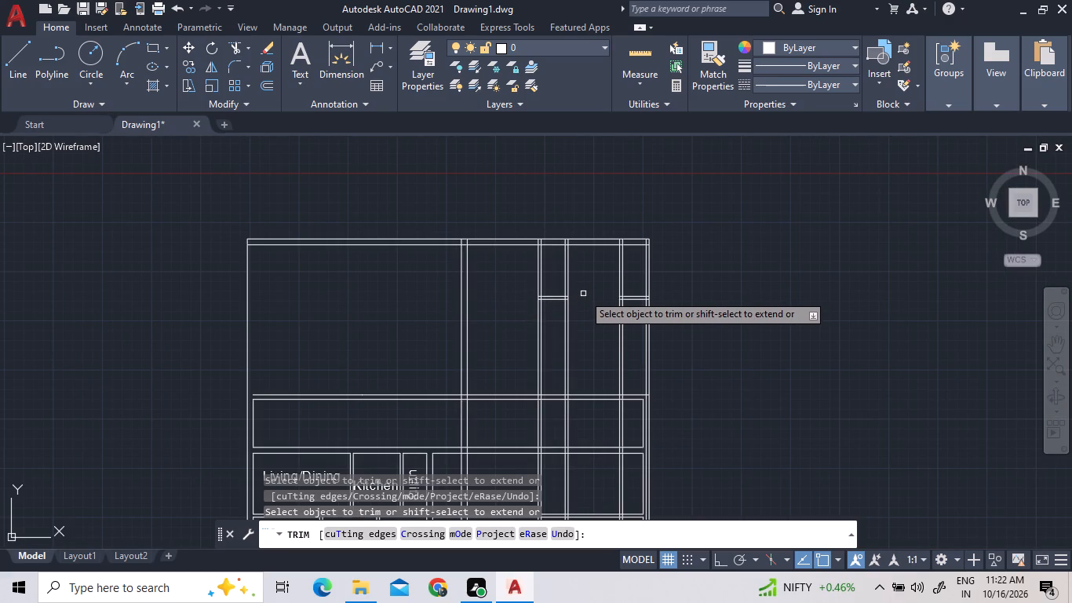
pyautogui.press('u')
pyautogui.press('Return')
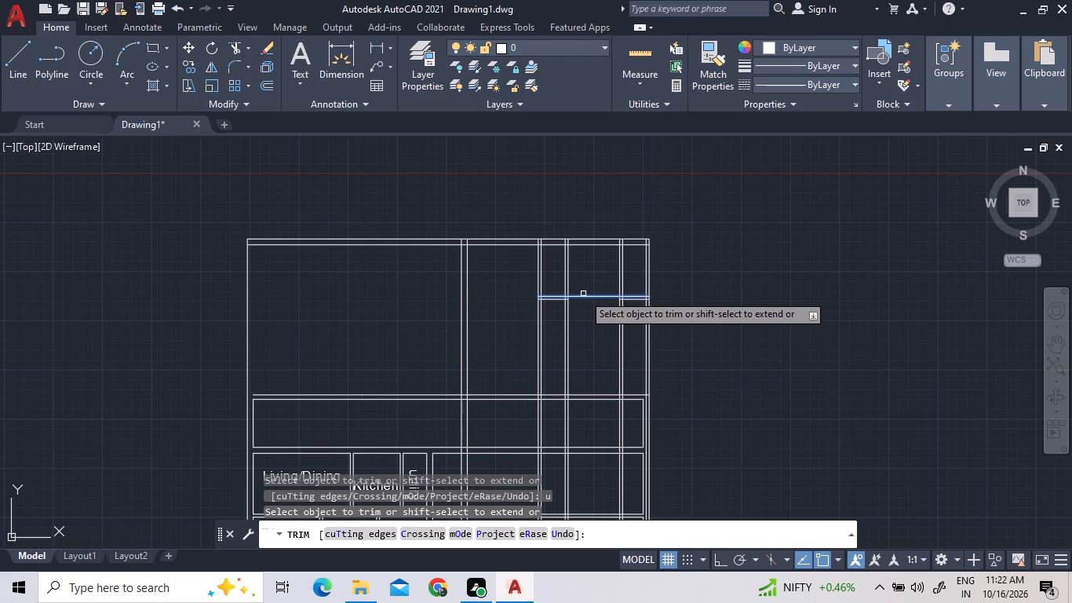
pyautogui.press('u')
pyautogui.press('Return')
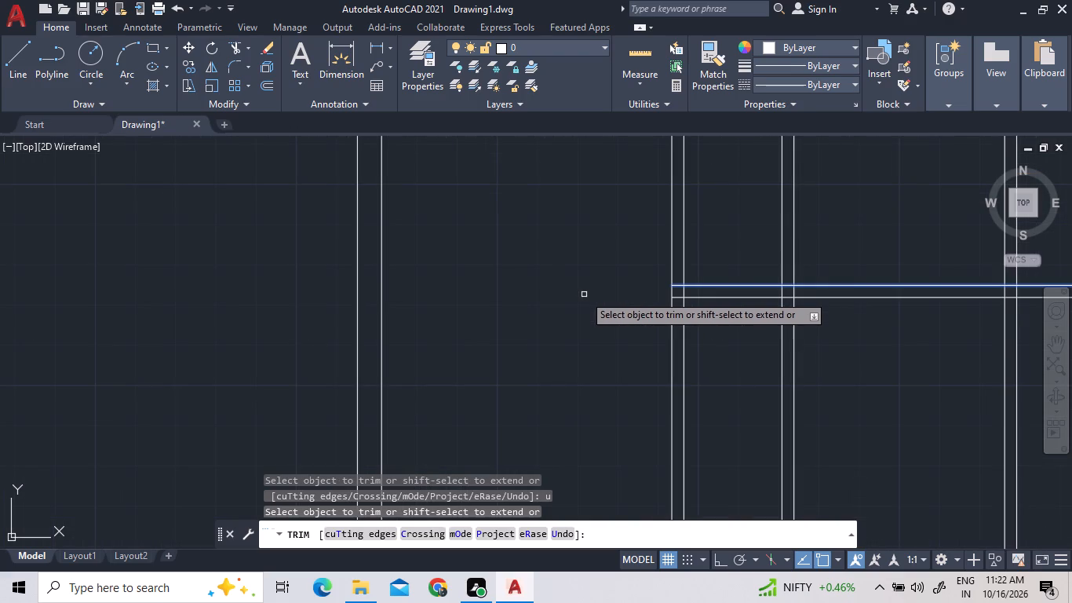
# Trim the overlapping lines where the horizontal partition meets the right outer wall and crosses the rightmost vertical partition.
pyautogui.scroll(-3, 808, 290)
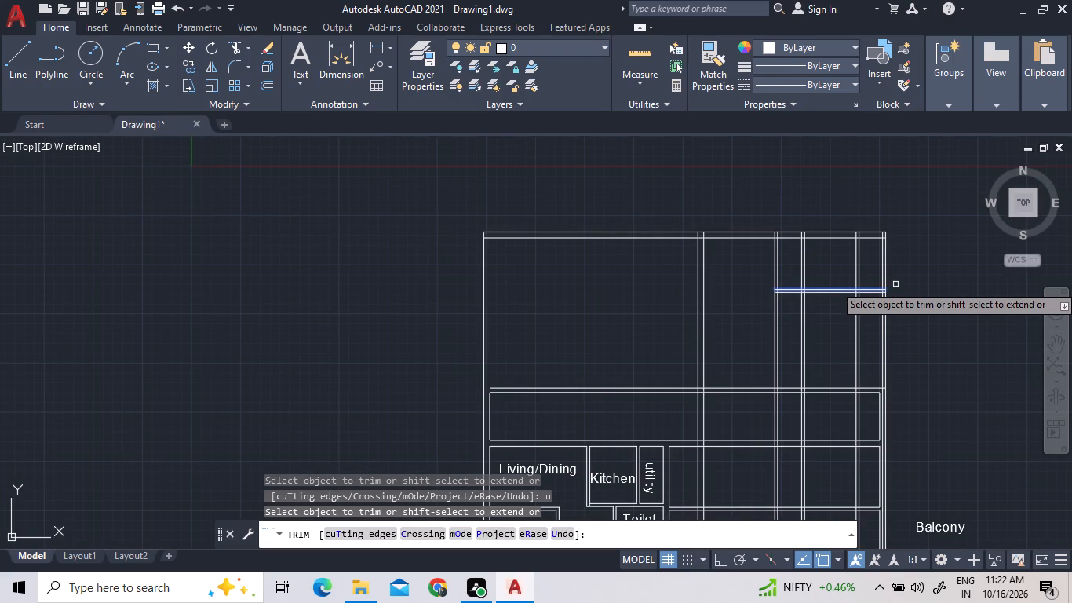
pyautogui.scroll(4, 932, 296)
pyautogui.scroll(-1, 724, 301)
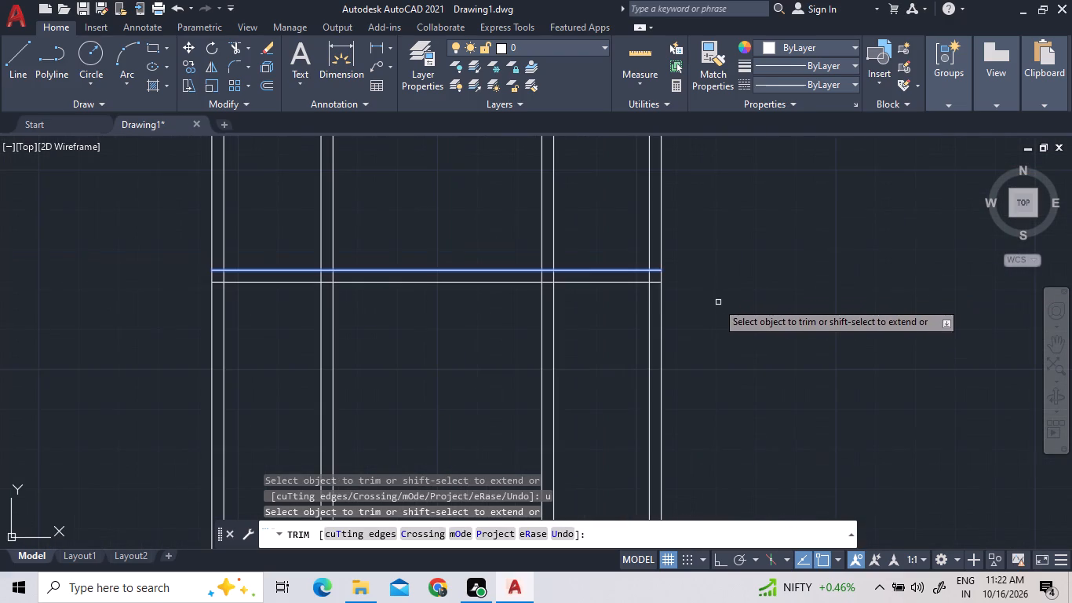
pyautogui.click(652, 271)
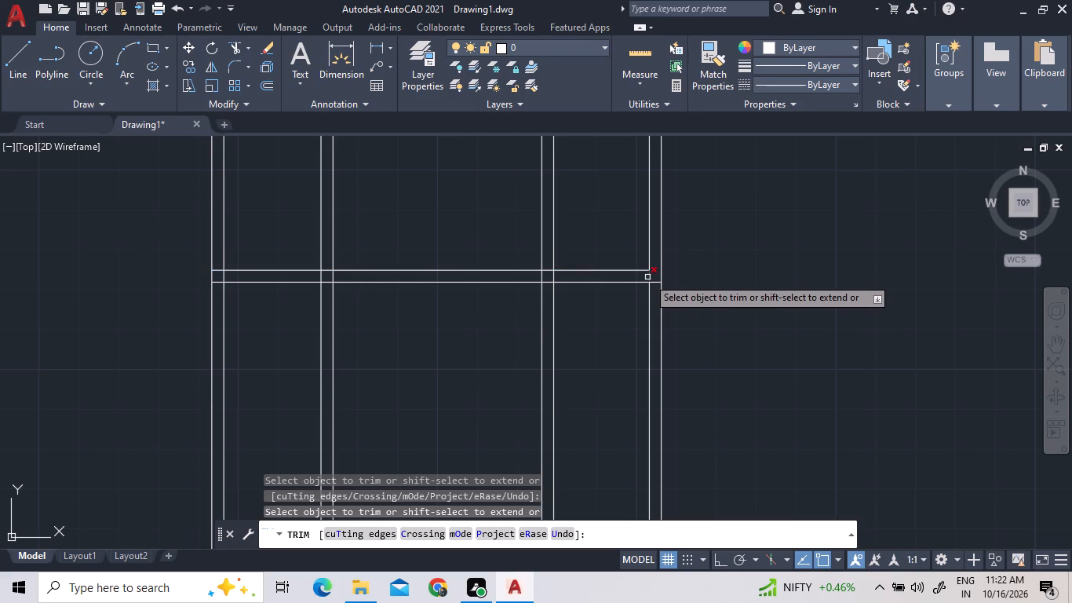
pyautogui.click(647, 277)
pyautogui.click(655, 282)
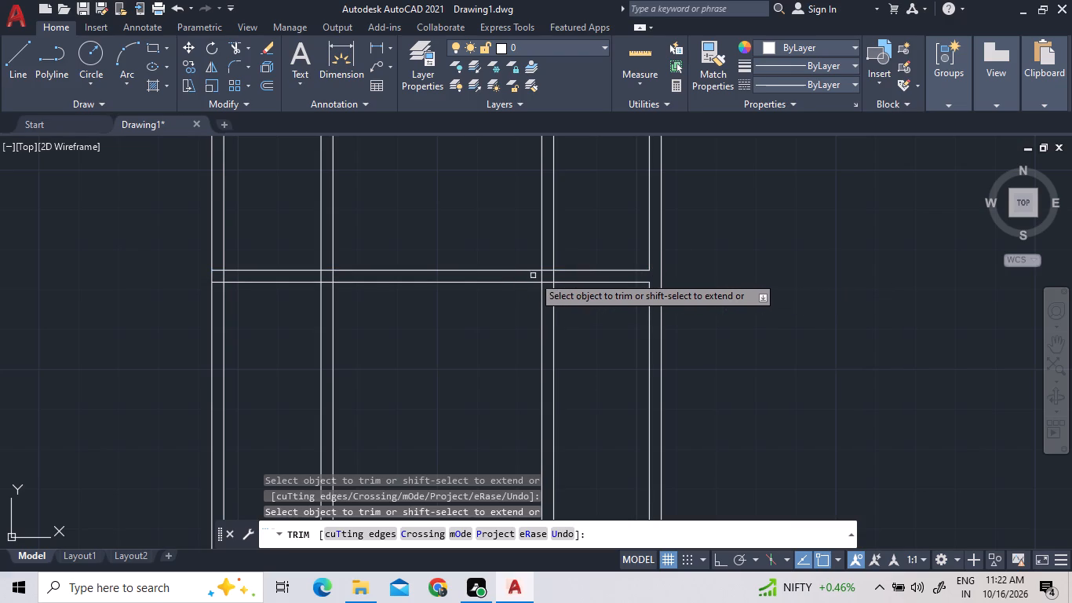
pyautogui.click(533, 276)
pyautogui.click(559, 274)
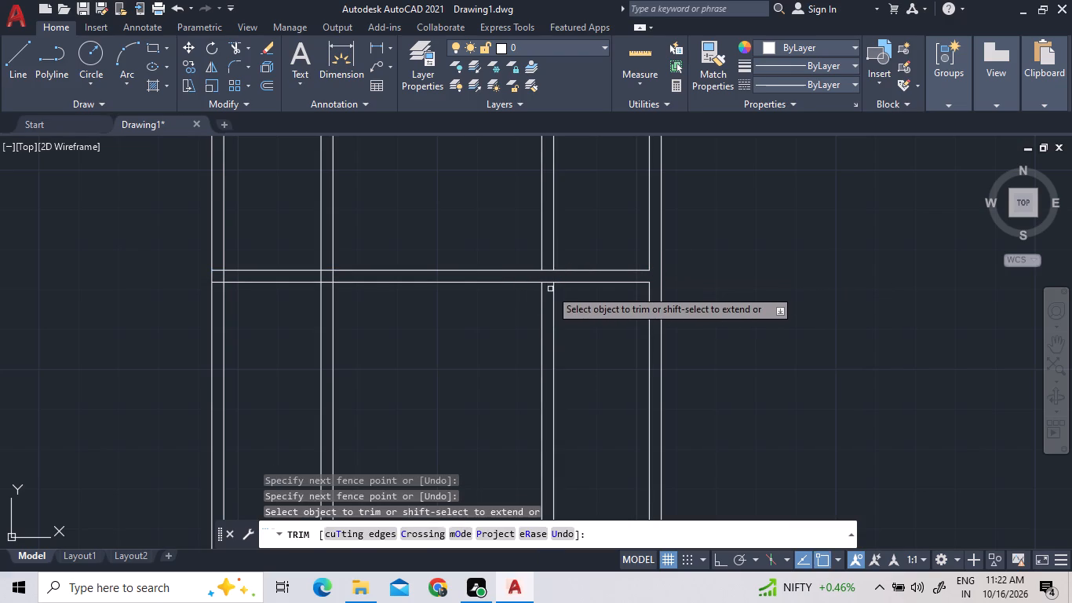
pyautogui.click(550, 289)
pyautogui.click(546, 258)
# Trim the overlapping lines in the top wall at the upper-right corner and at the two rightmost vertical partitions.
pyautogui.scroll(-1, 337, 305)
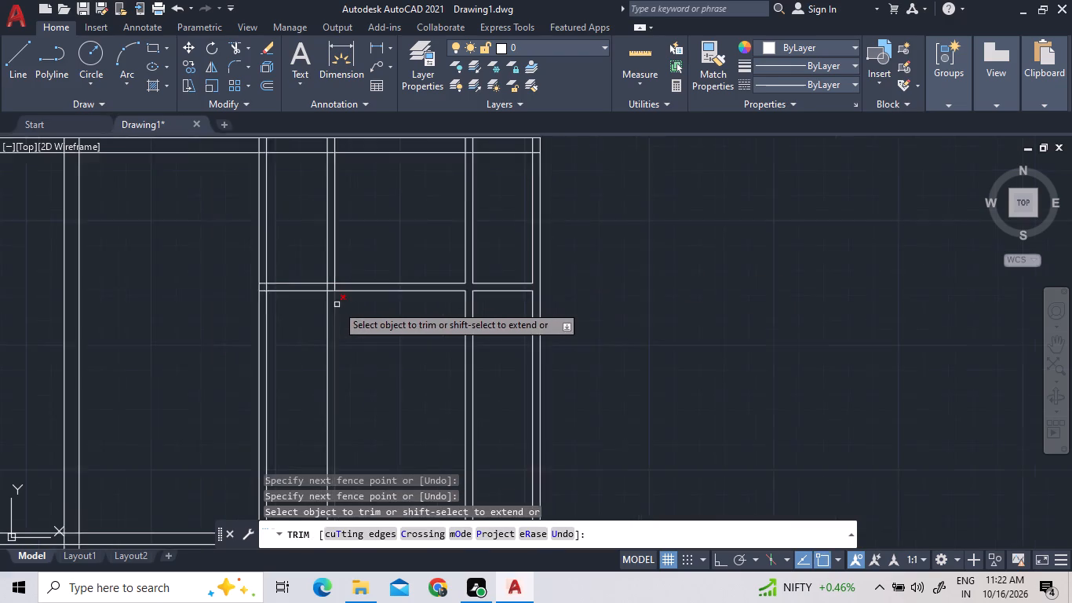
pyautogui.scroll(-1, 337, 305)
pyautogui.scroll(2, 442, 200)
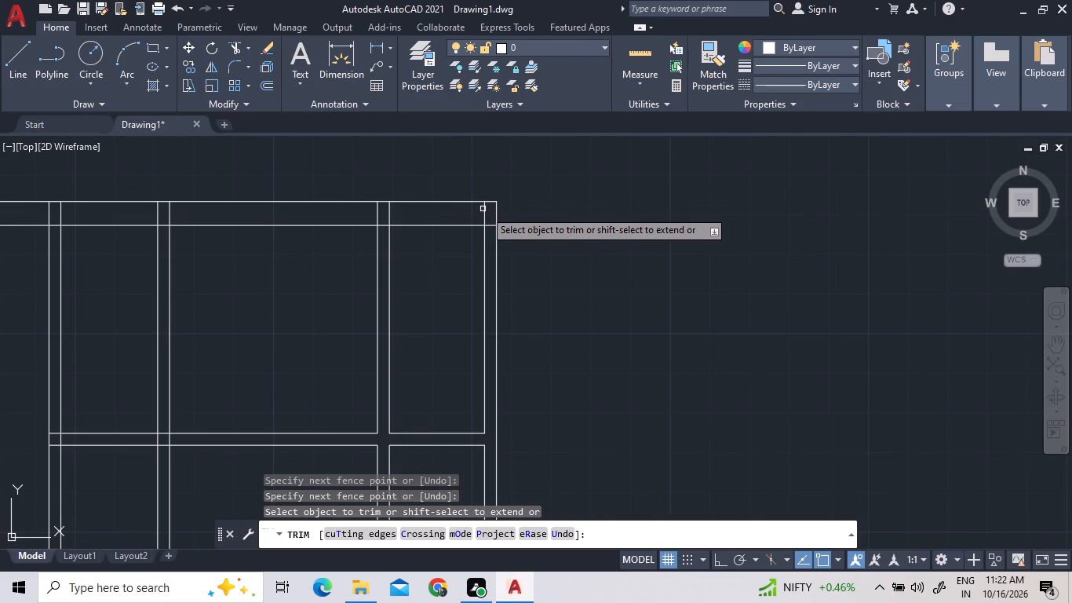
pyautogui.click(485, 210)
pyautogui.click(491, 227)
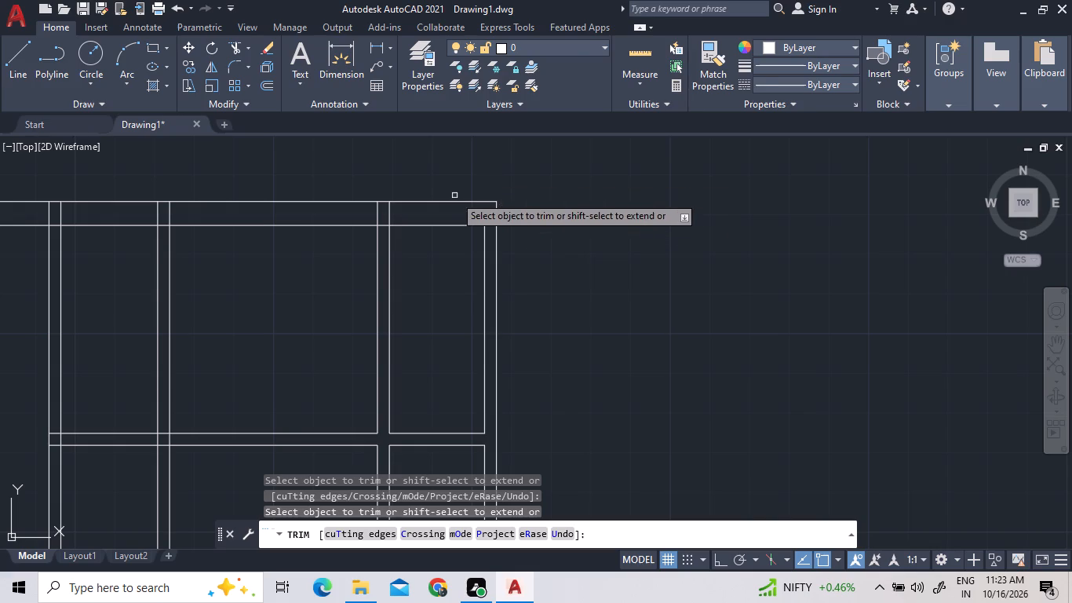
pyautogui.click(397, 214)
pyautogui.click(355, 213)
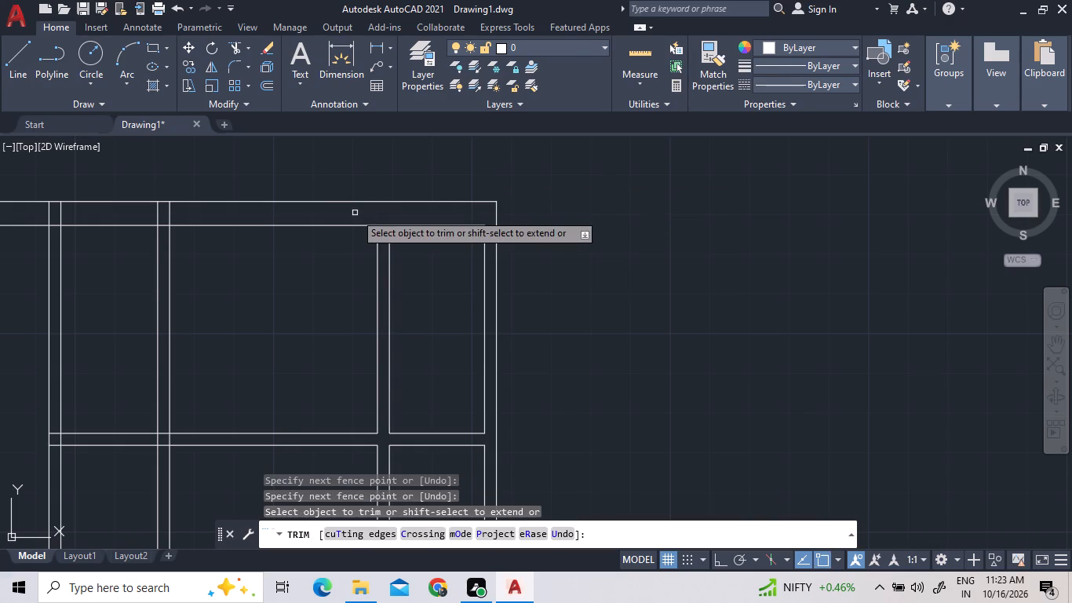
pyautogui.click(385, 226)
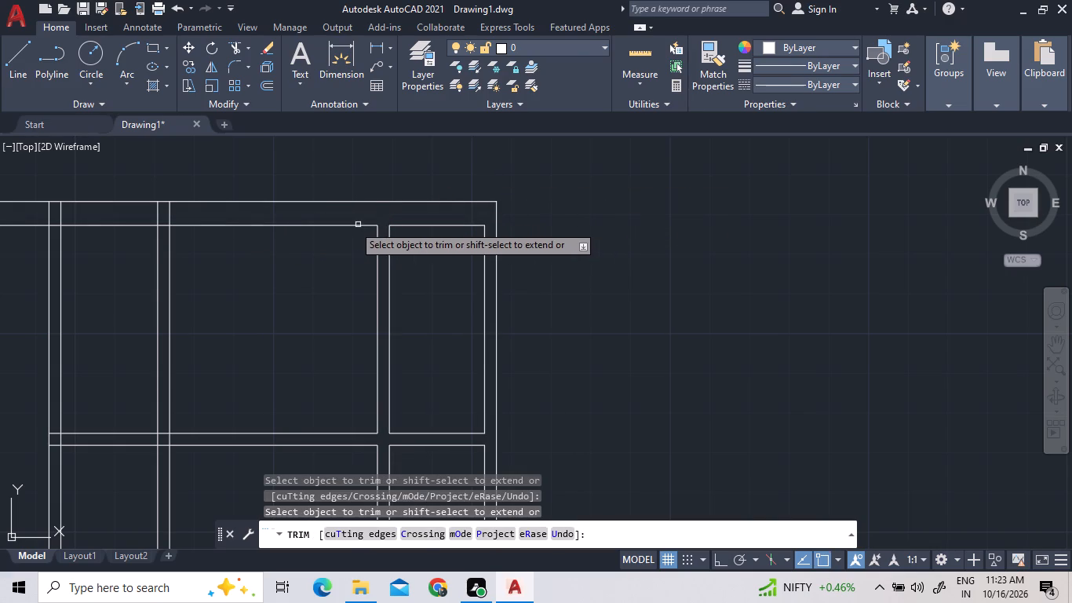
pyautogui.click(227, 219)
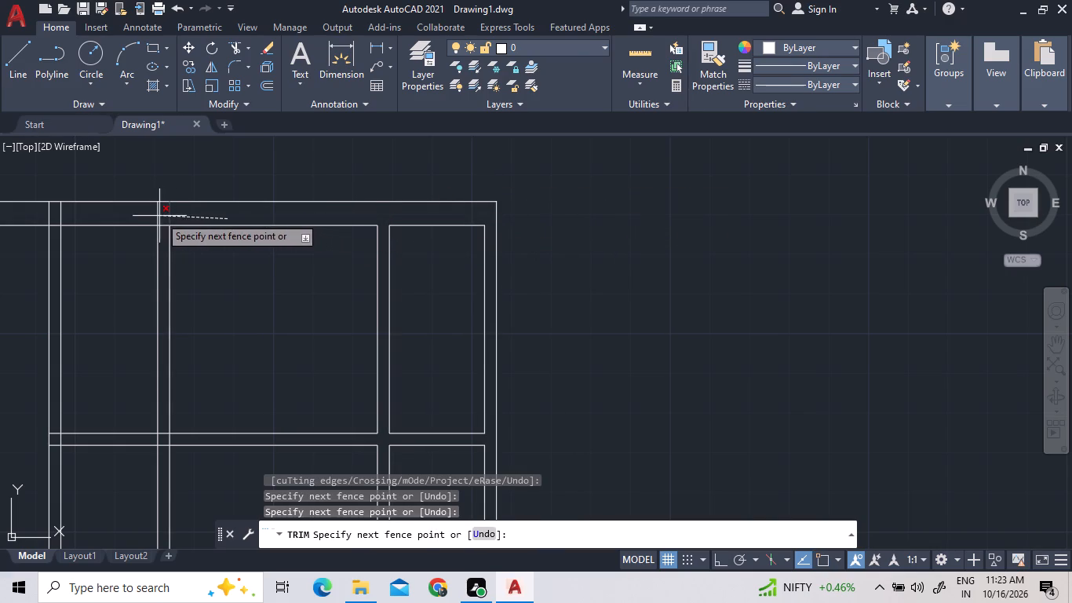
pyautogui.click(137, 208)
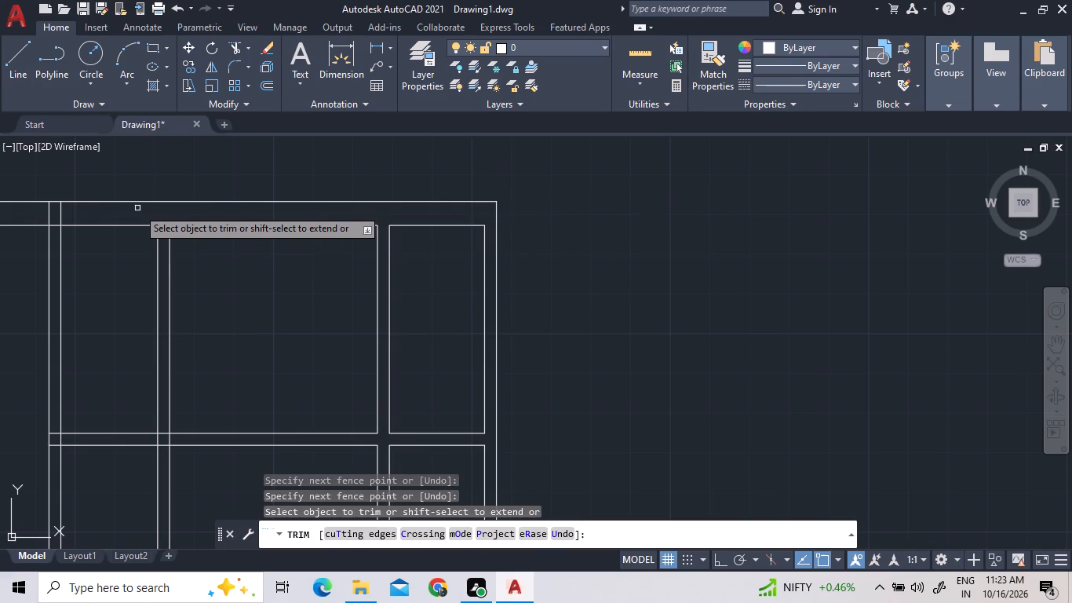
pyautogui.scroll(-1, 472, 265)
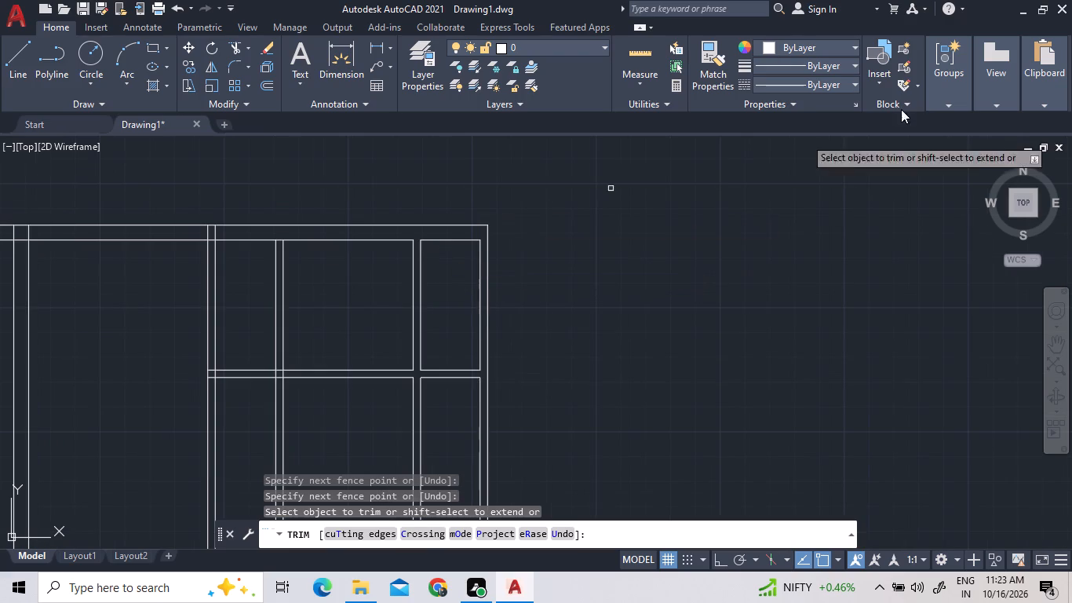
pyautogui.scroll(2, 265, 239)
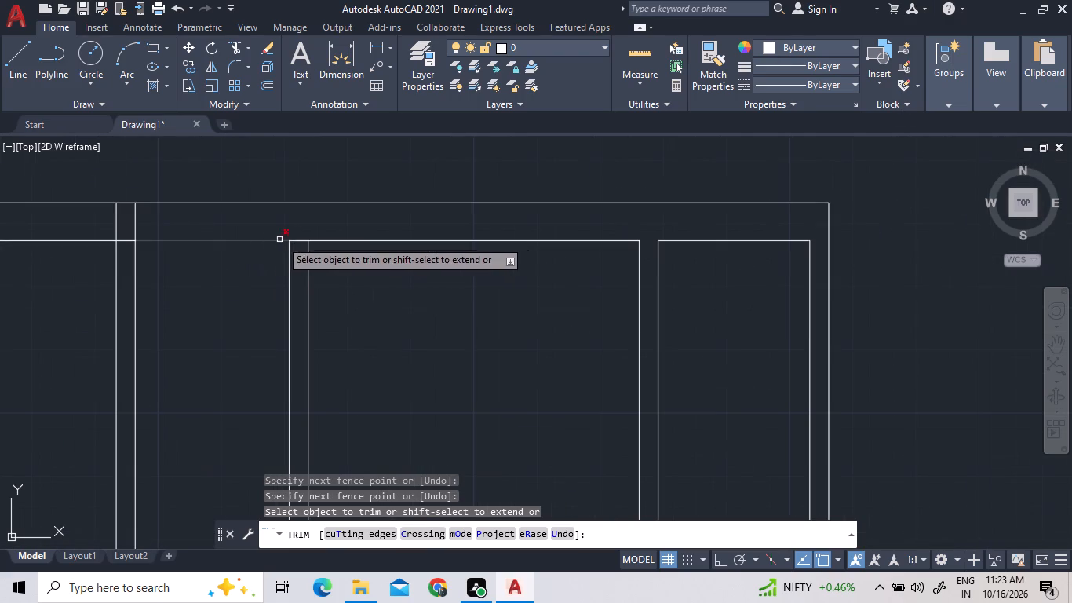
pyautogui.click(294, 239)
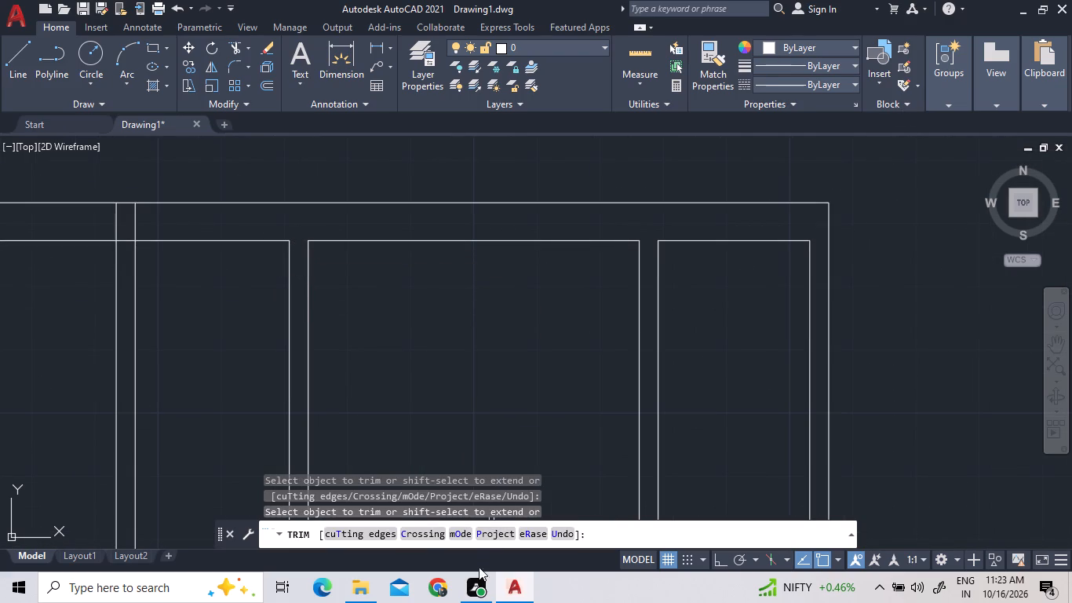
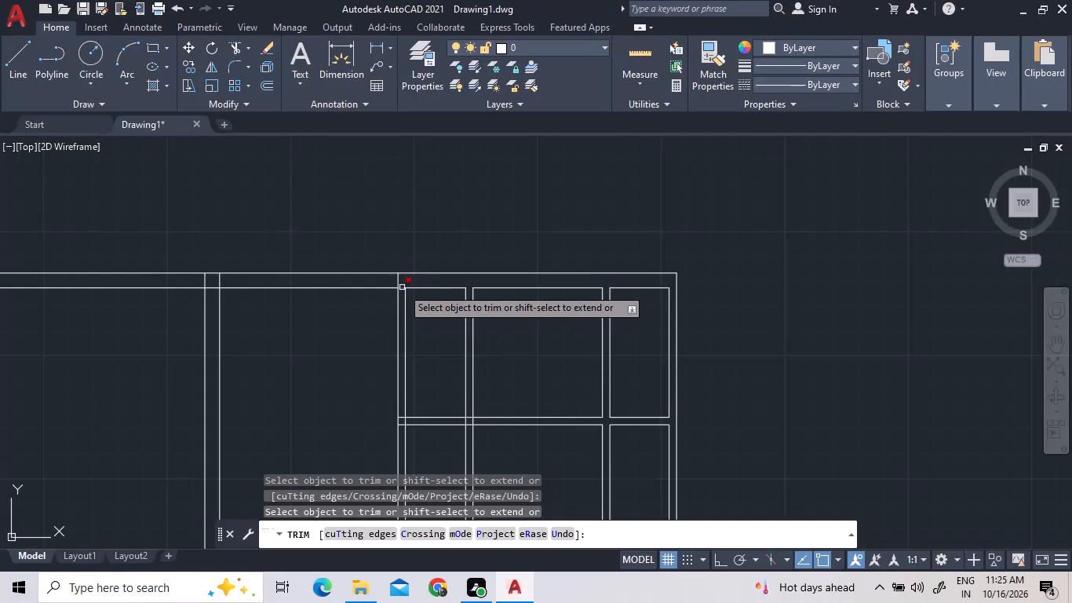
# Trim the overlapping lines in the top wall at the third vertical partition from the right and at the thick inner wall's right face.
pyautogui.click(403, 289)
pyautogui.click(396, 283)
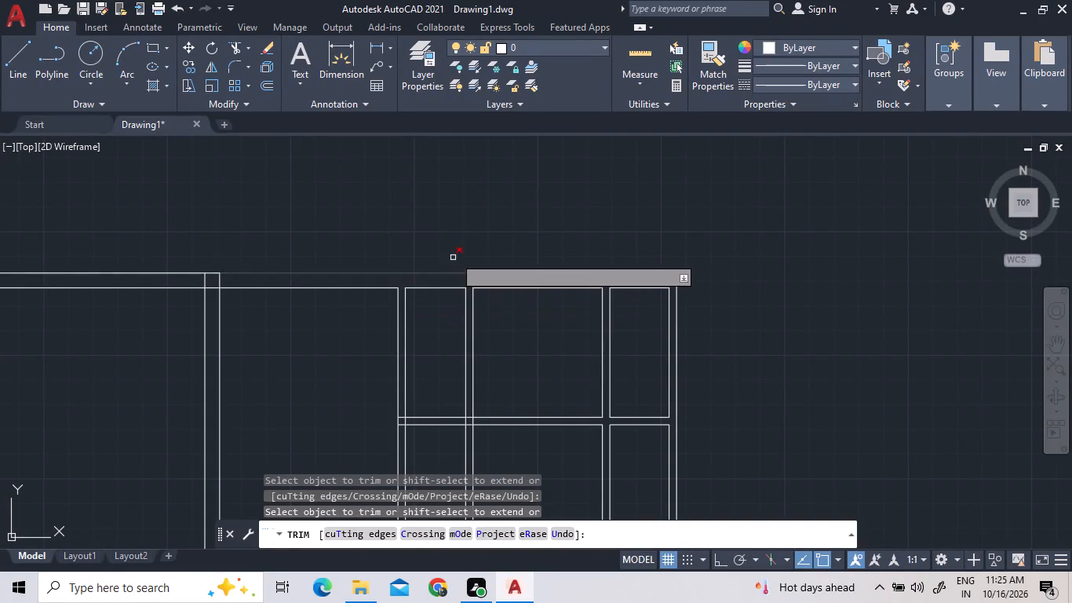
pyautogui.scroll(-3, 456, 252)
pyautogui.scroll(3, 389, 258)
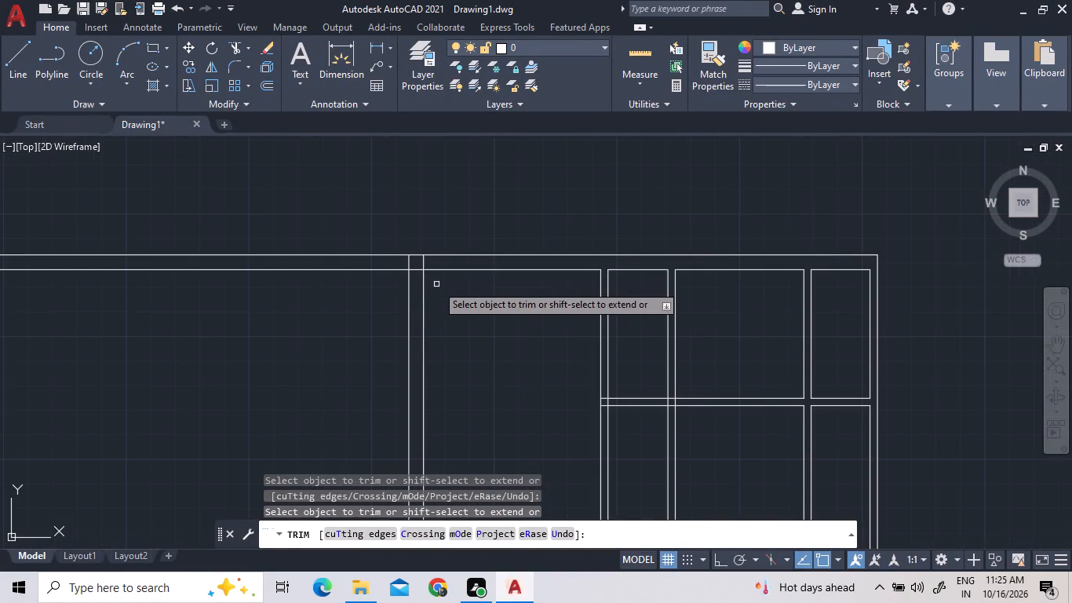
pyautogui.click(421, 262)
pyautogui.click(419, 268)
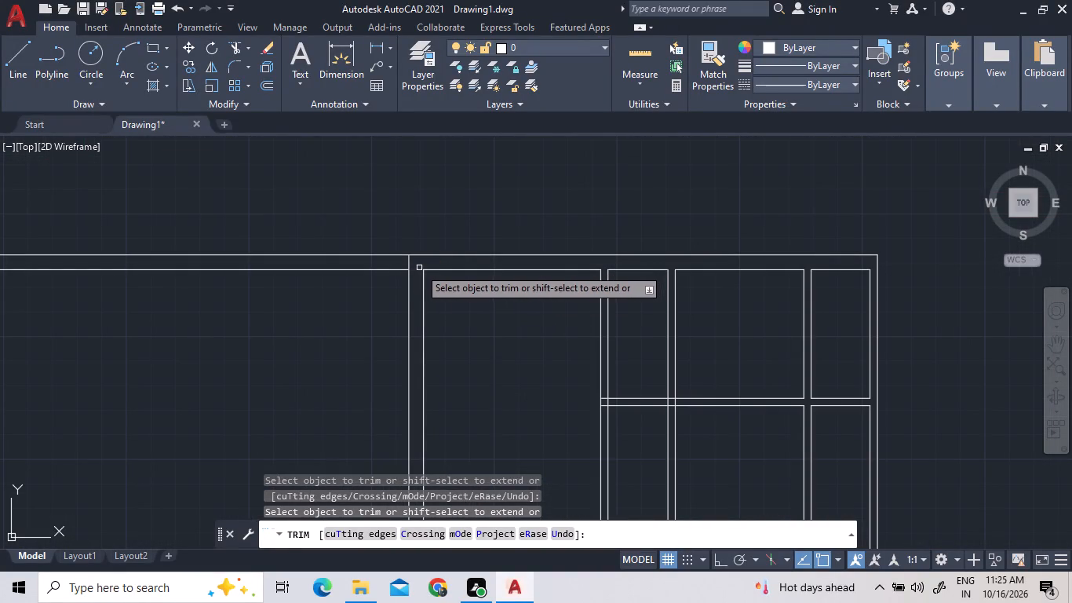
# Trim the overlapping lines where the horizontal partition meets the second and third vertical partitions from the right.
pyautogui.scroll(-1, 612, 376)
pyautogui.scroll(2, 663, 429)
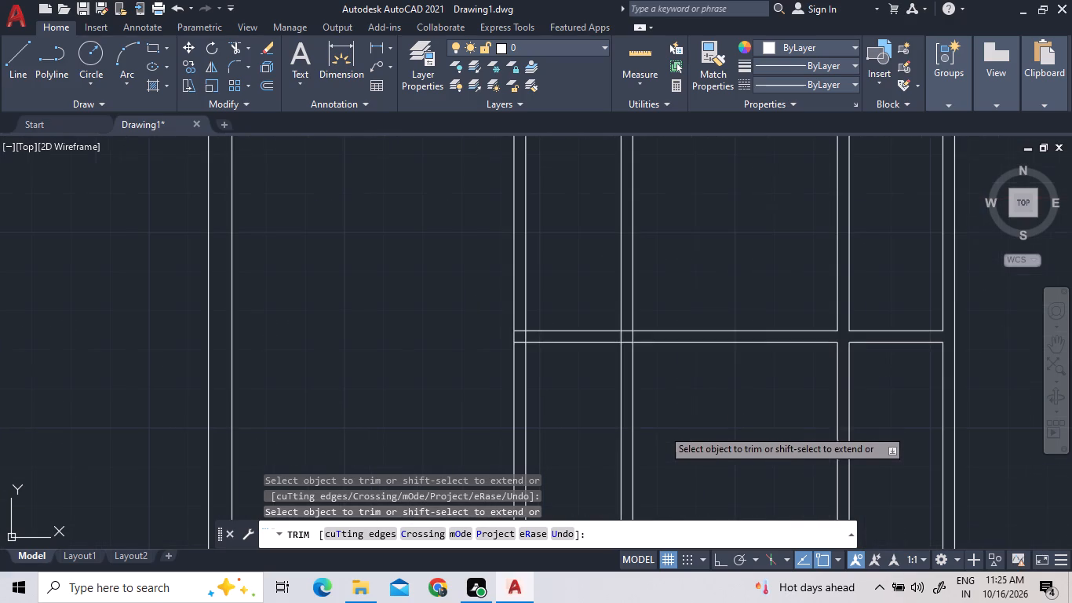
pyautogui.click(625, 330)
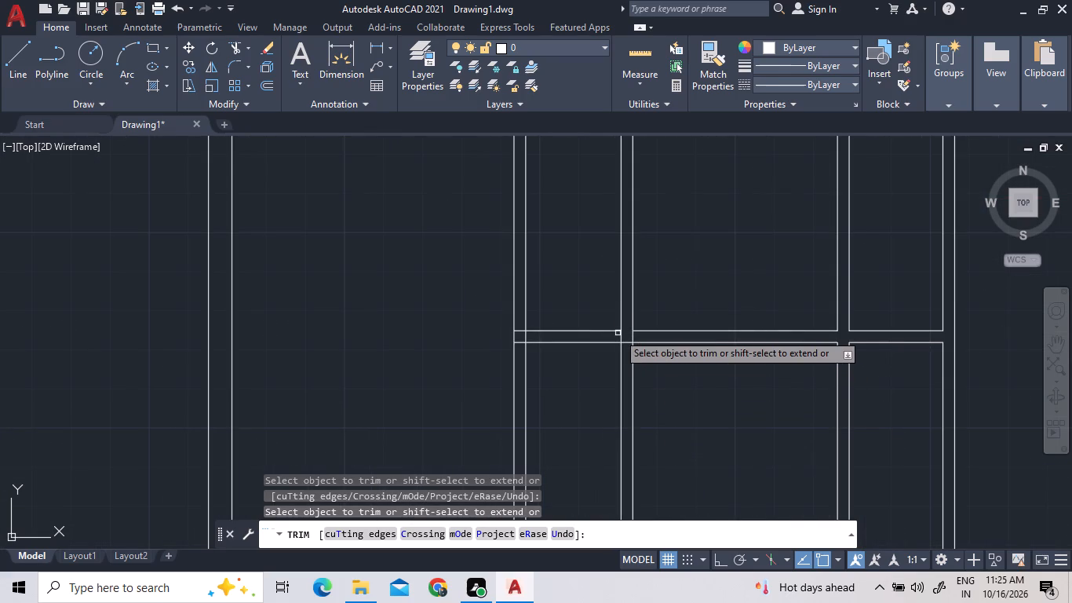
pyautogui.click(618, 335)
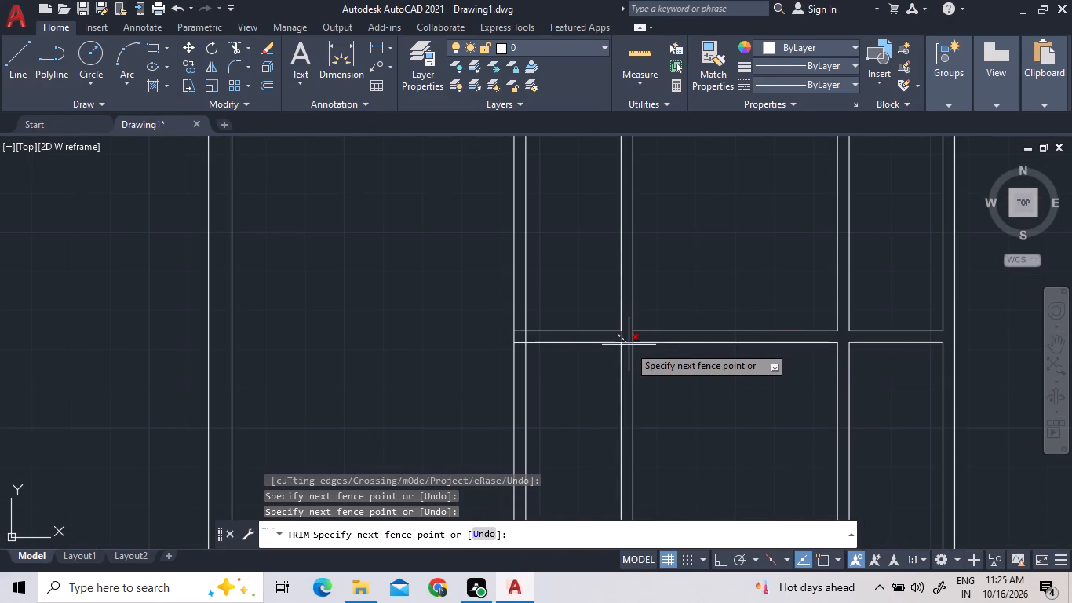
pyautogui.click(629, 345)
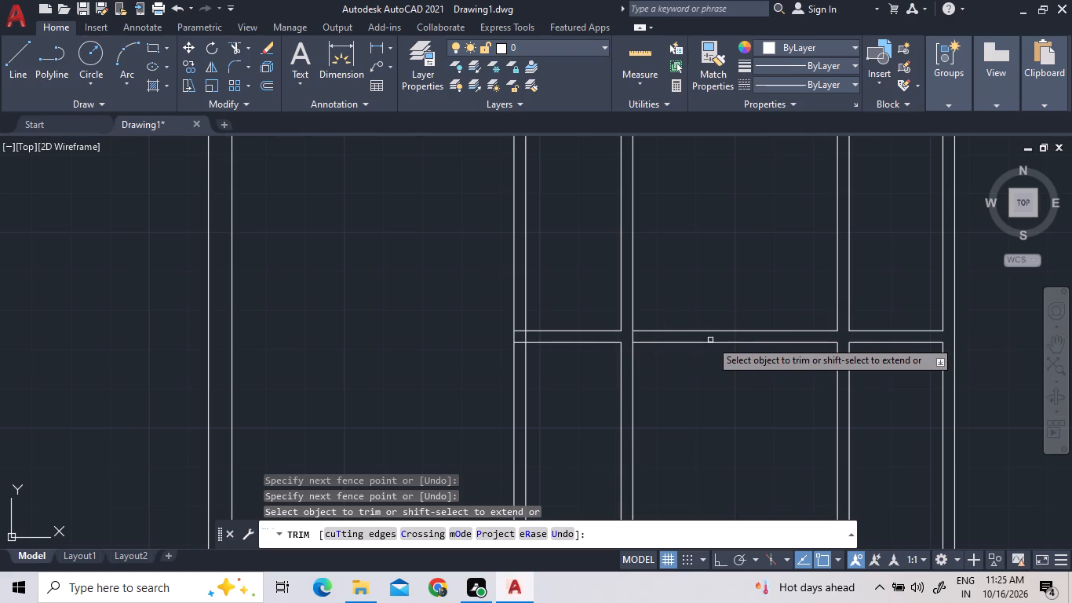
pyautogui.scroll(-1, 702, 327)
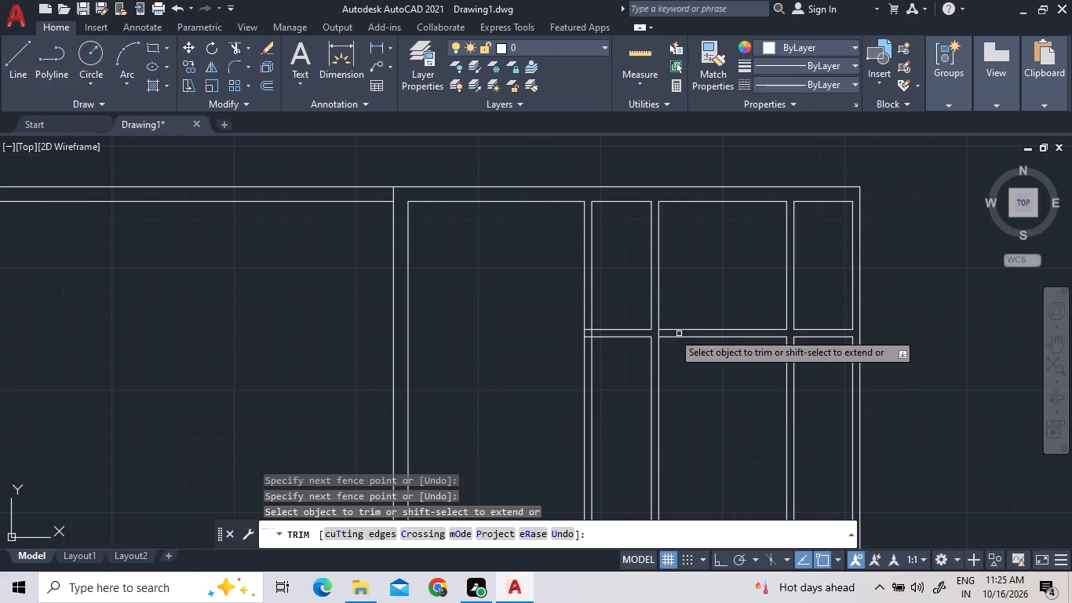
pyautogui.scroll(1, 592, 332)
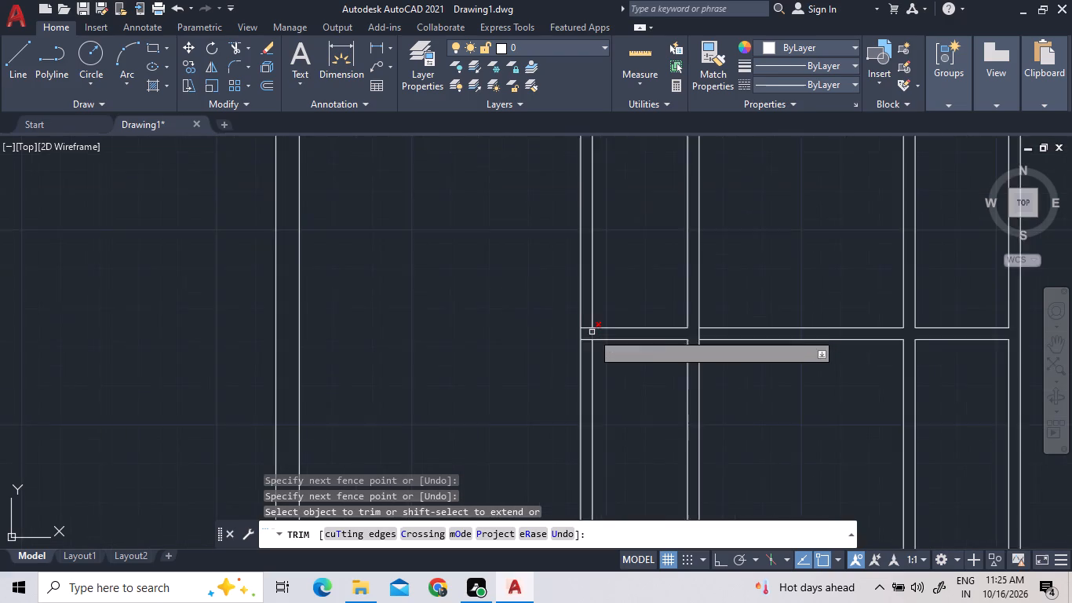
pyautogui.scroll(1, 592, 332)
pyautogui.click(592, 332)
pyautogui.click(590, 344)
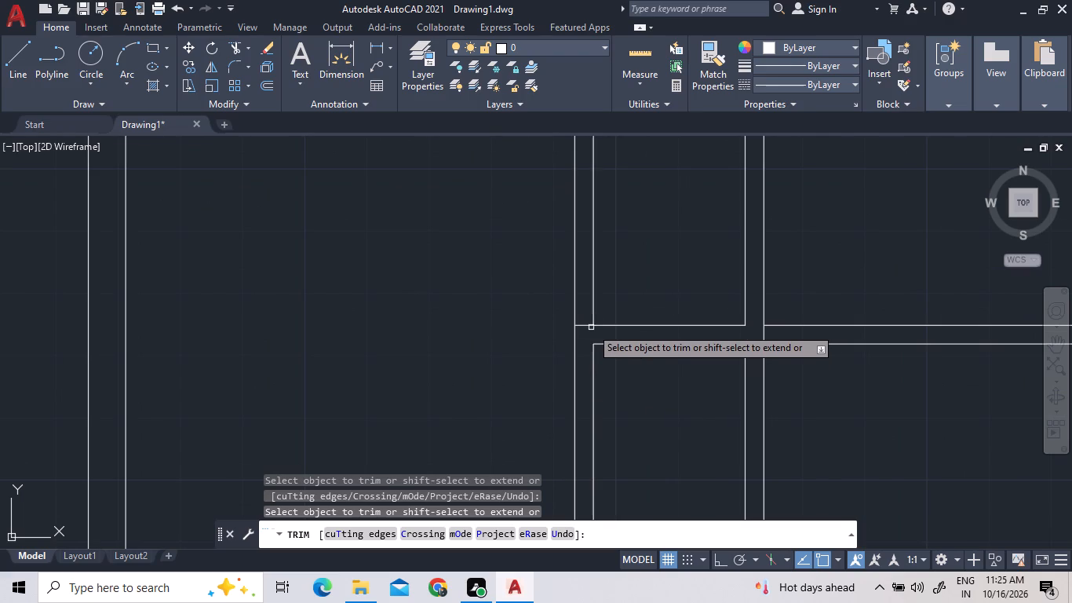
pyautogui.click(589, 323)
pyautogui.scroll(-4, 627, 371)
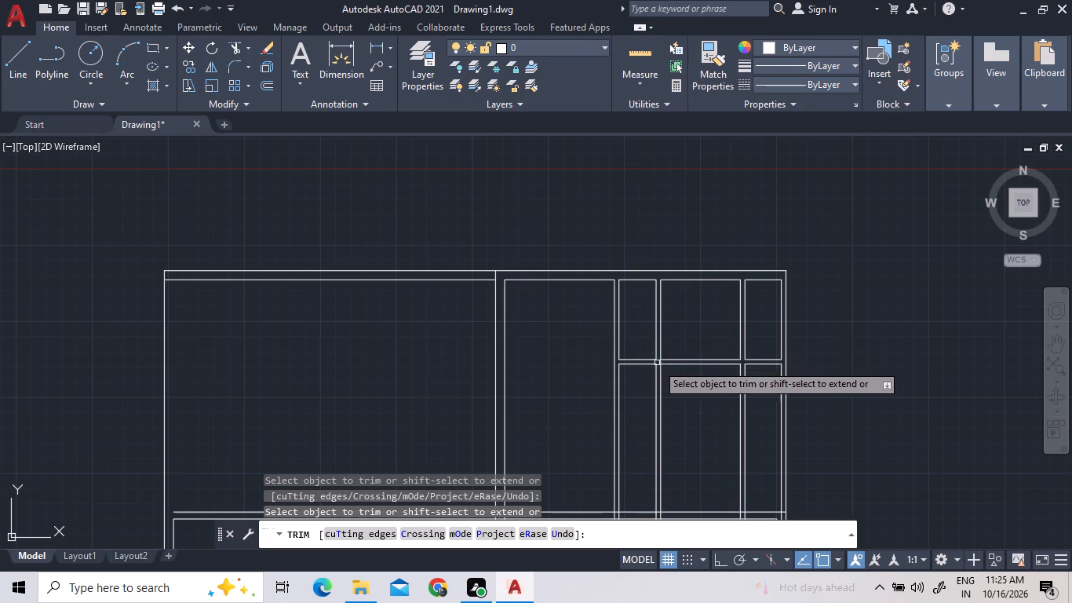
pyautogui.rightClick(647, 382)
pyautogui.click(629, 343)
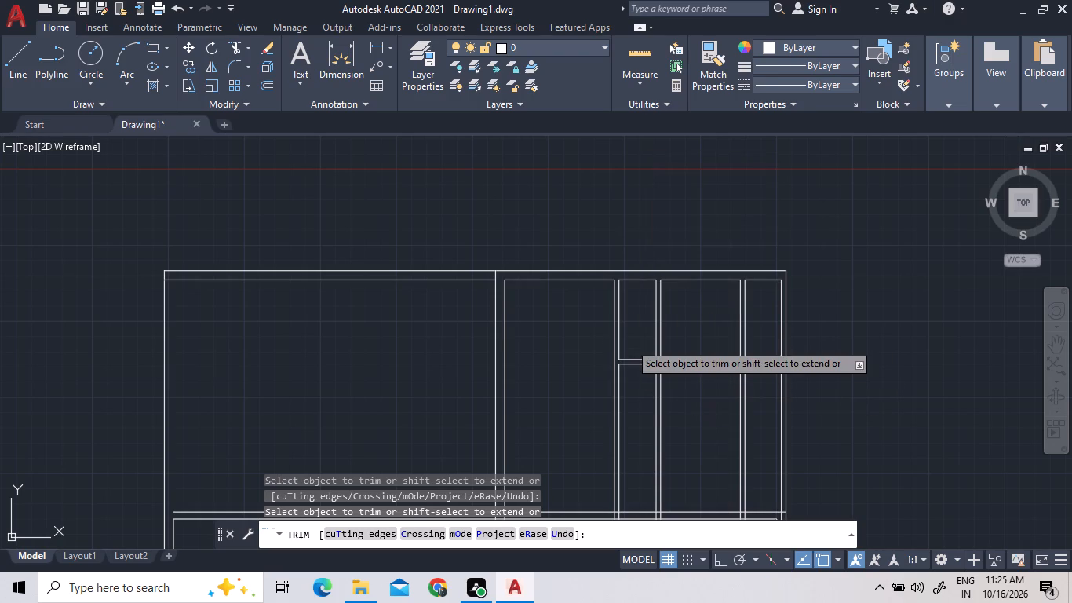
pyautogui.press('Escape')
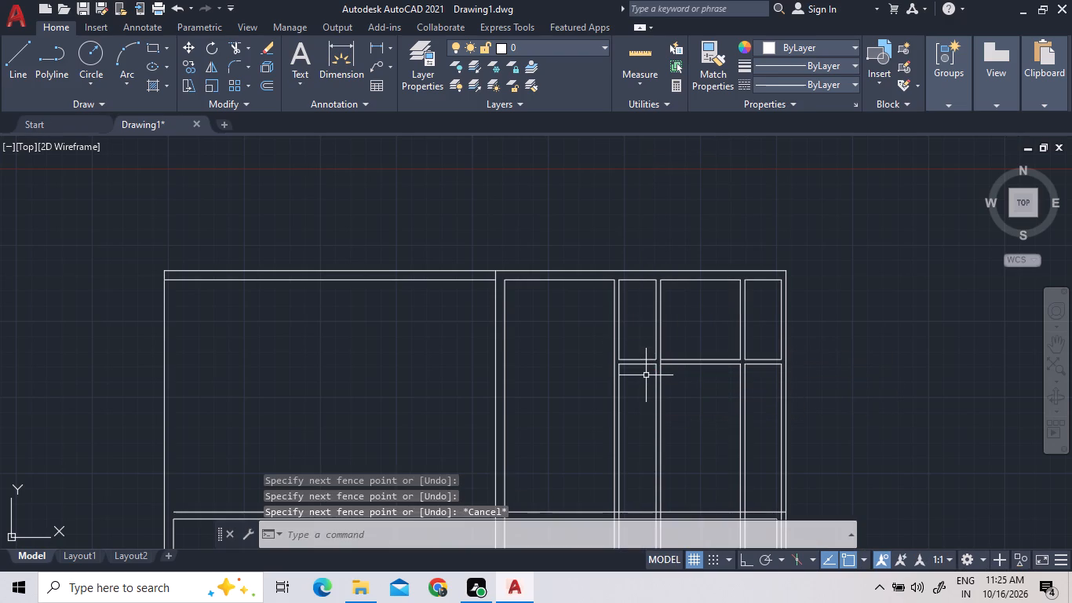
# Move the two horizontal partition lines of the narrow room straight up by 0.75, with Ortho on.
pyautogui.click(646, 373)
pyautogui.click(632, 342)
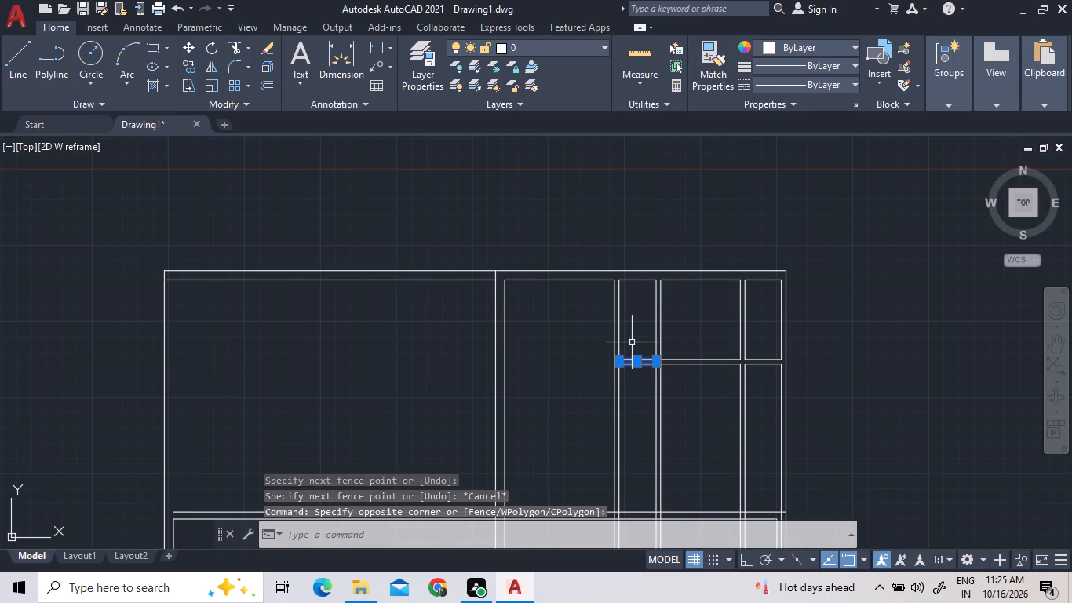
pyautogui.rightClick(632, 342)
pyautogui.click(669, 323)
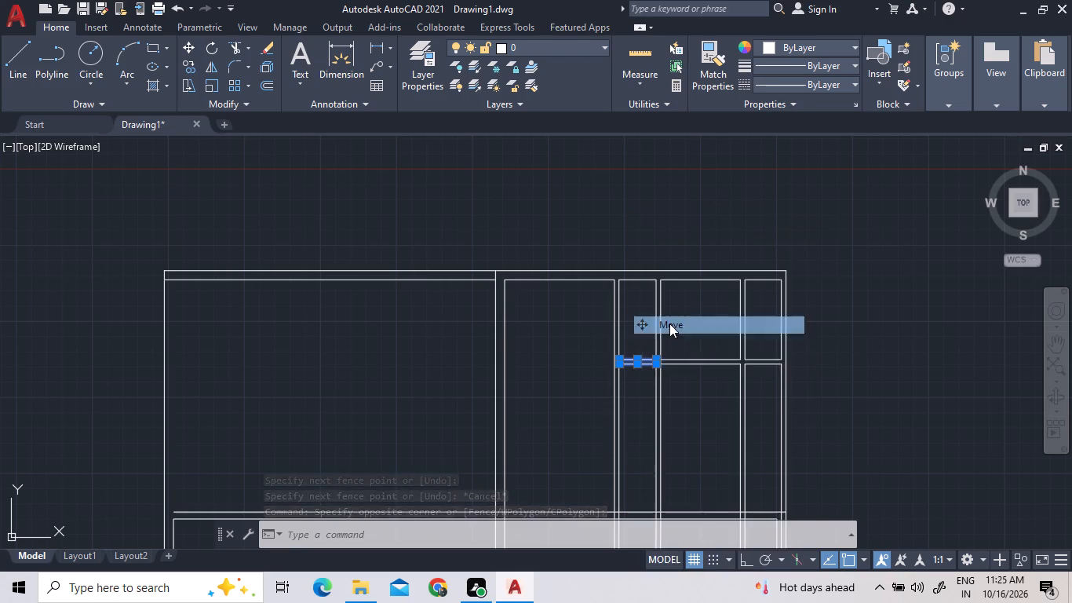
pyautogui.click(639, 361)
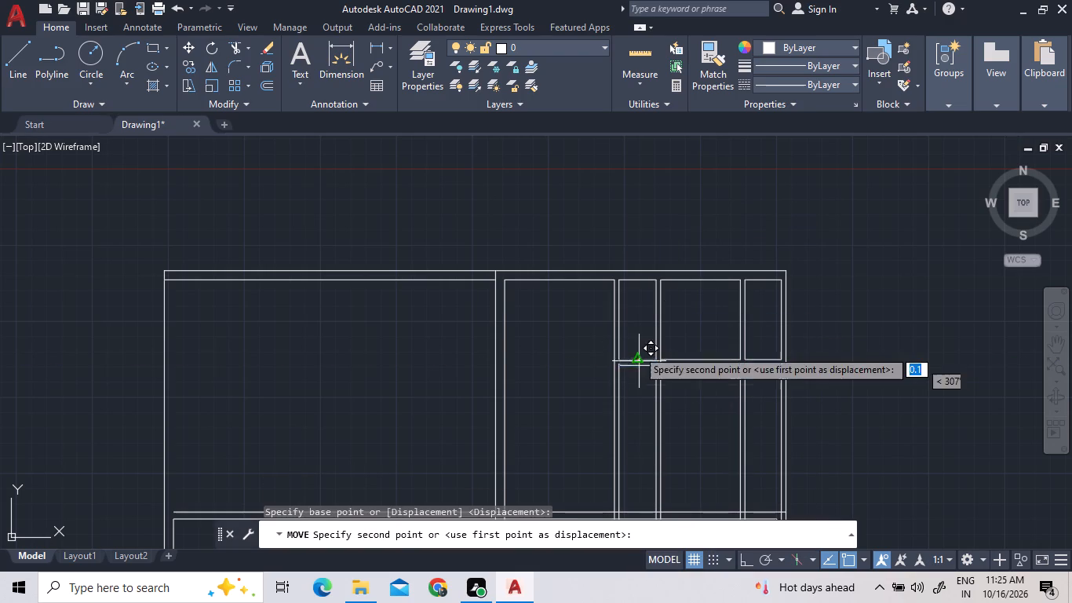
pyautogui.scroll(3, 642, 342)
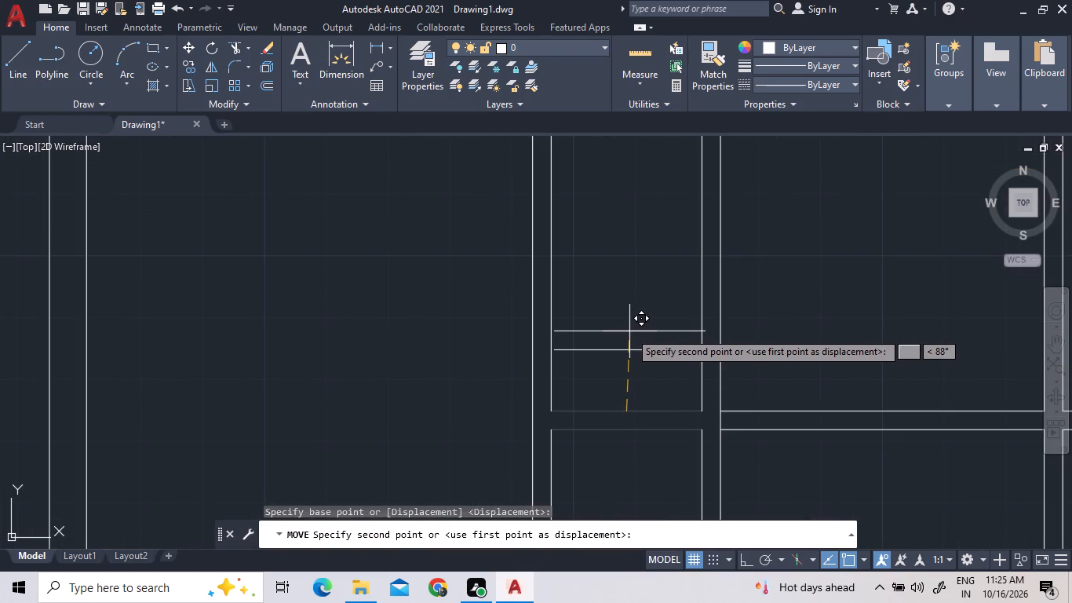
pyautogui.press('F8')
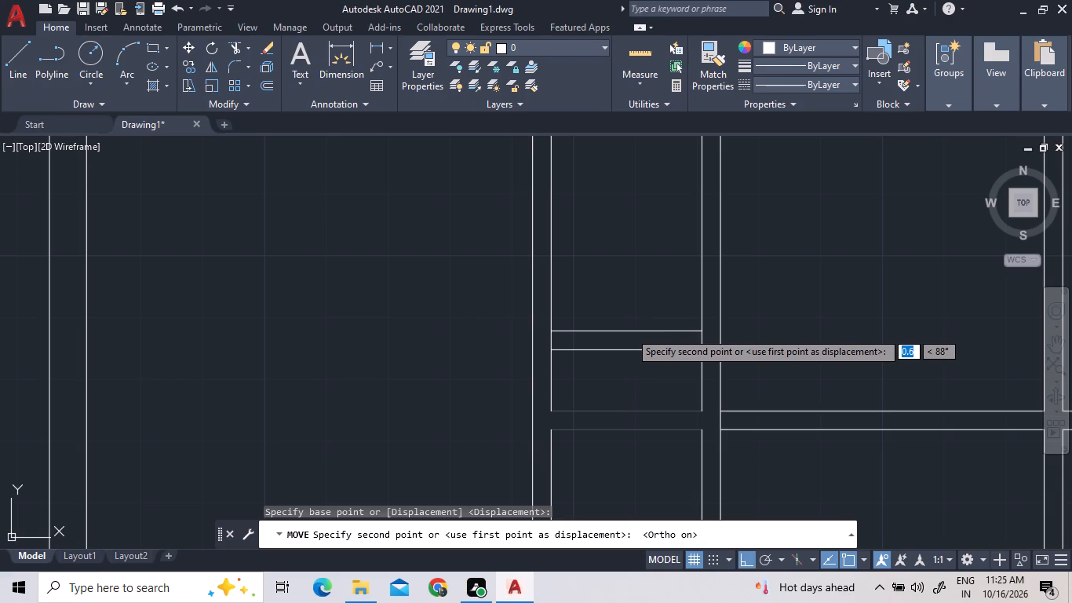
pyautogui.write('0.75')
pyautogui.press('Return')
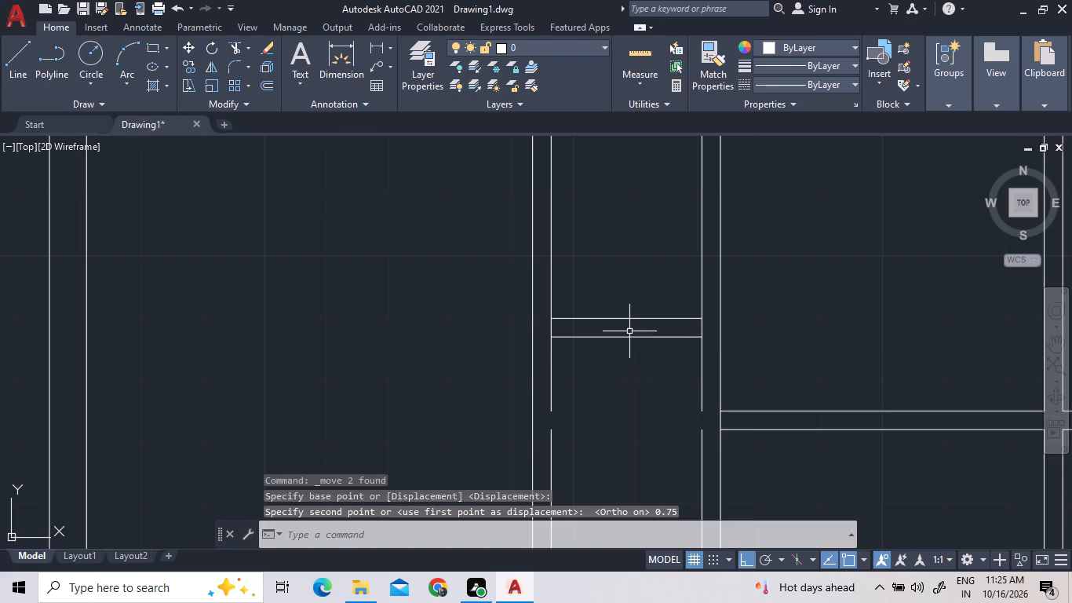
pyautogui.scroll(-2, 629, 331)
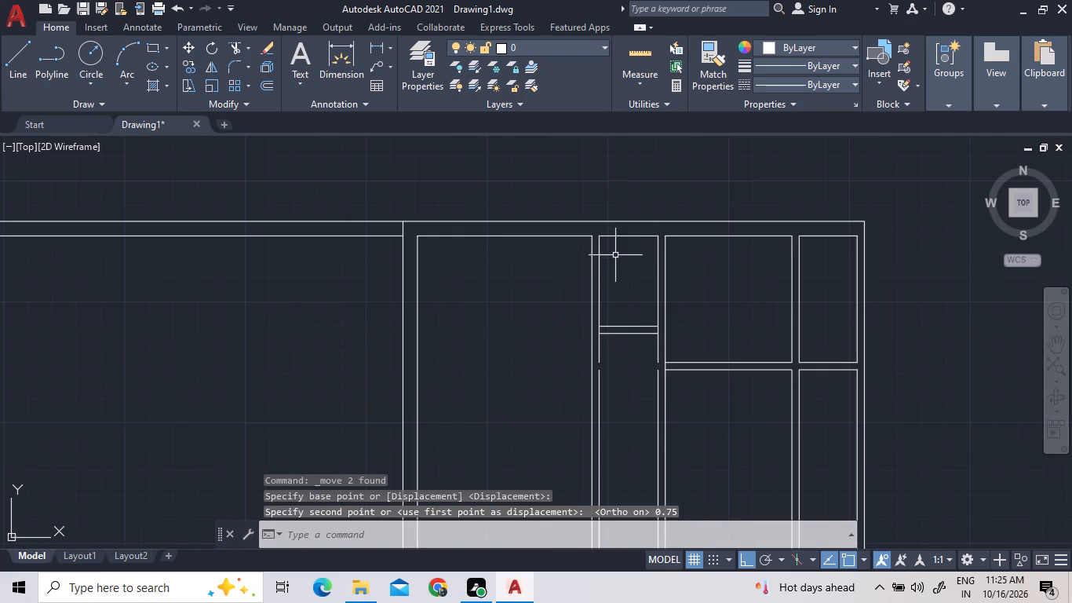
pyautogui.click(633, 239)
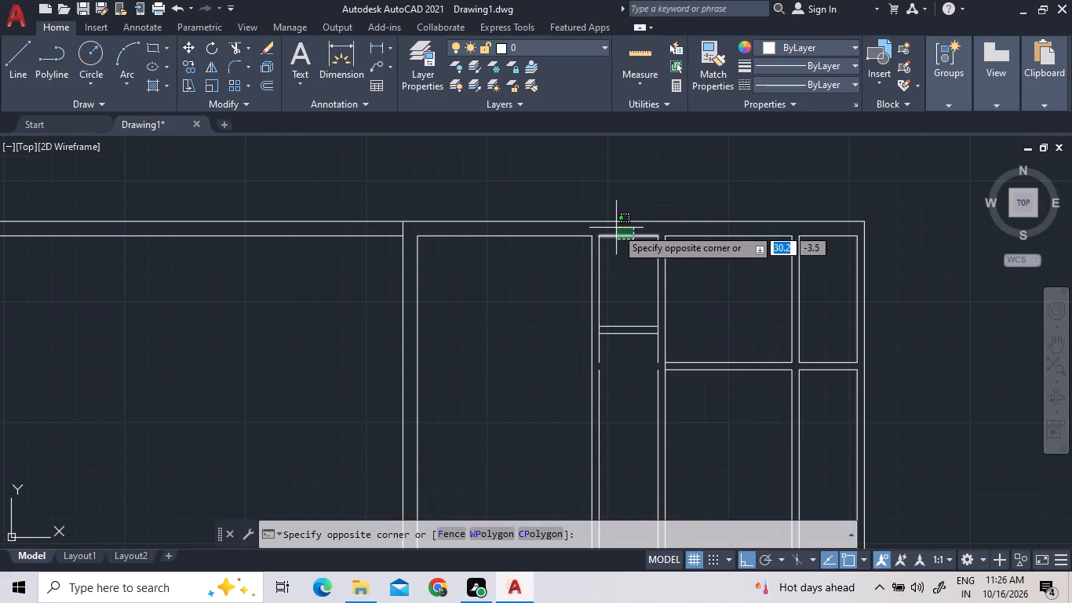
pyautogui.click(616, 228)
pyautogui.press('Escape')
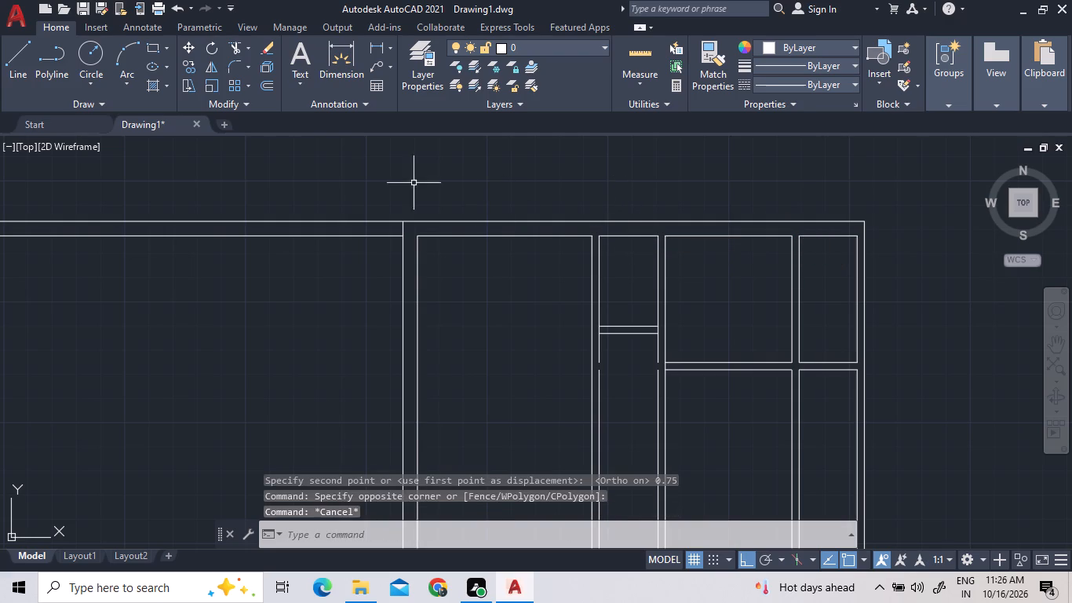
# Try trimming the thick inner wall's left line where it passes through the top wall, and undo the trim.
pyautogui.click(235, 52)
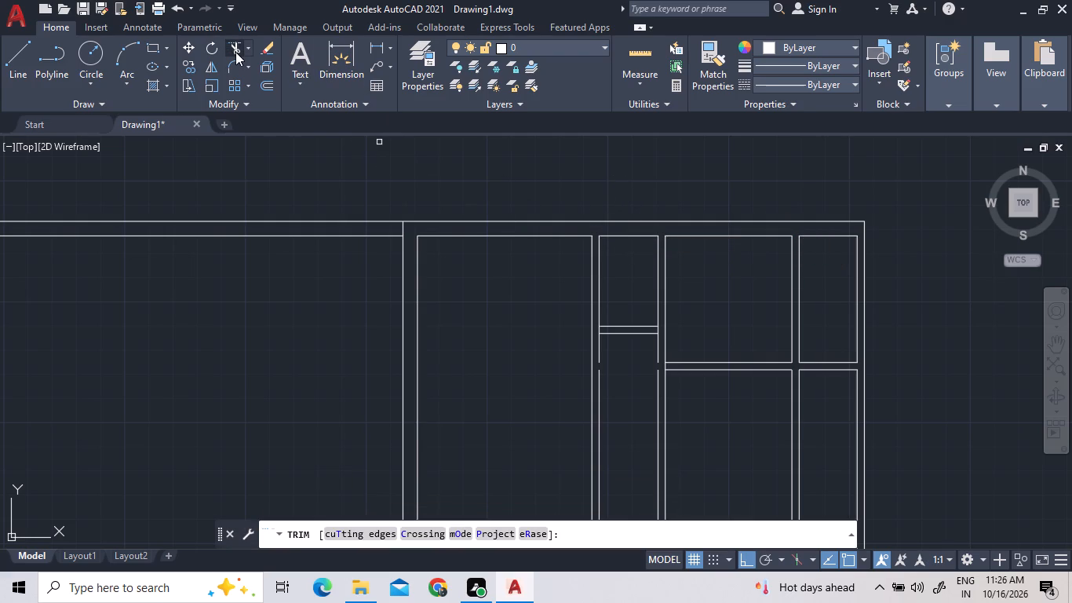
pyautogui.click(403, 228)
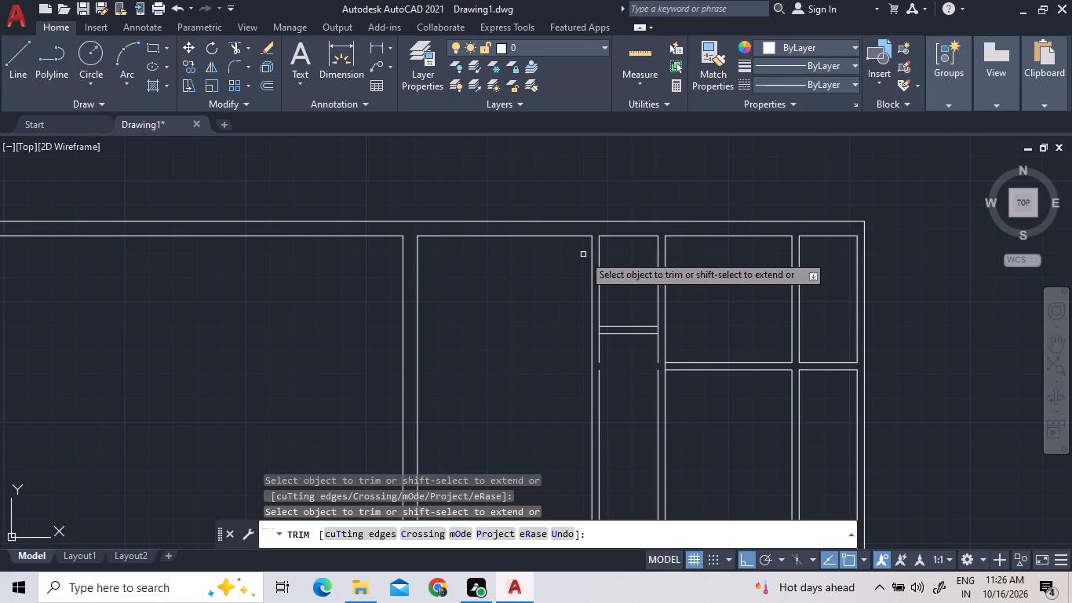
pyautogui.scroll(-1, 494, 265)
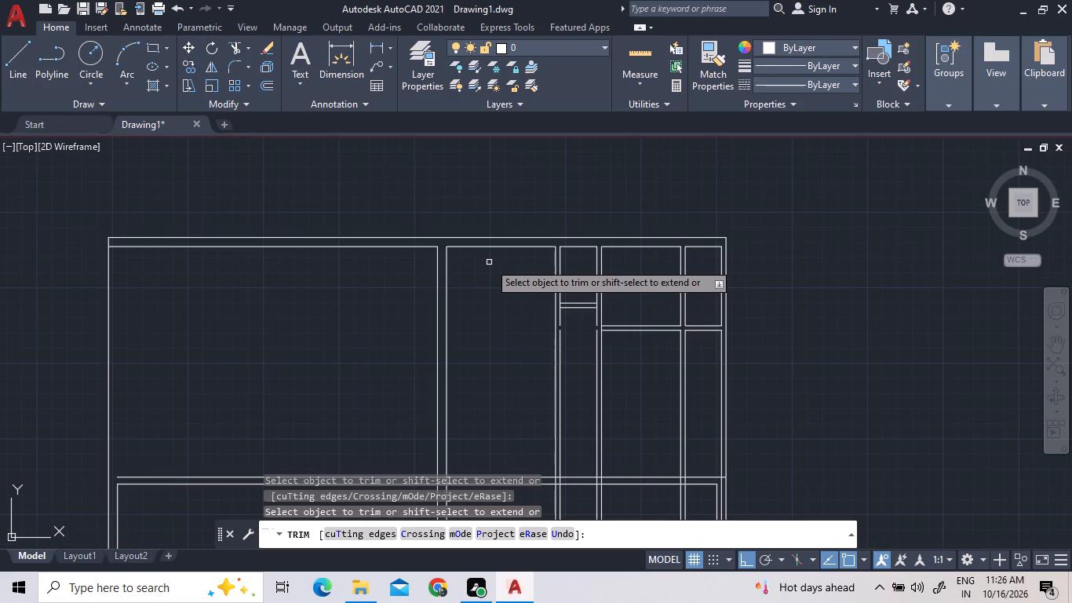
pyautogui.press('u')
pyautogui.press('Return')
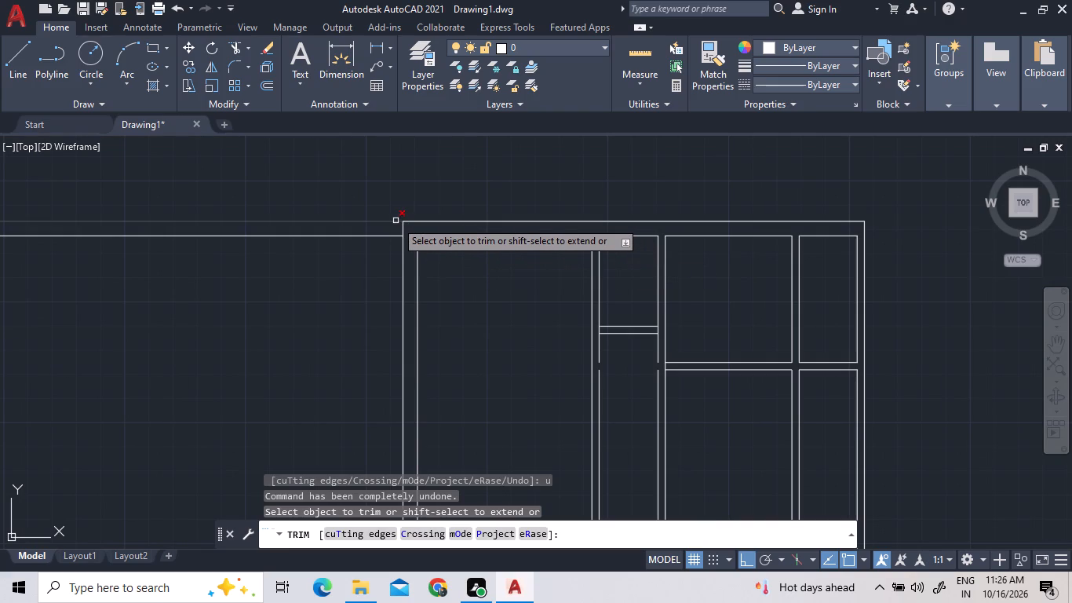
# Trim away the outer top-wall line to the left of the thick inner wall.
pyautogui.click(396, 221)
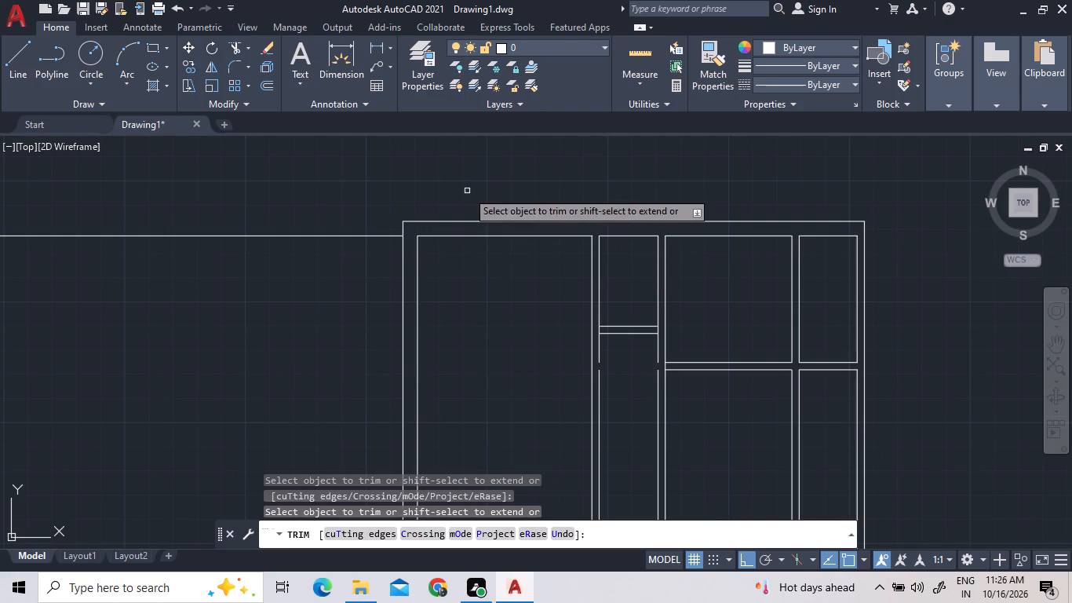
pyautogui.rightClick(467, 191)
pyautogui.click(489, 202)
# Move the top wall lines right of the thick inner wall, with the partition lines meeting them, straight up by 0.75.
pyautogui.click(621, 250)
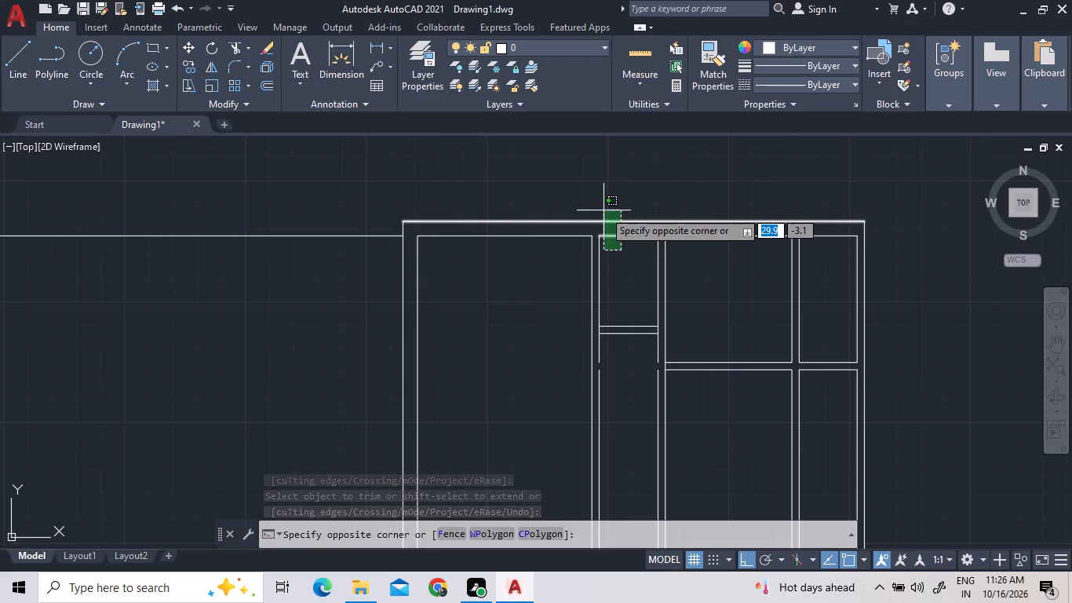
pyautogui.press('Escape')
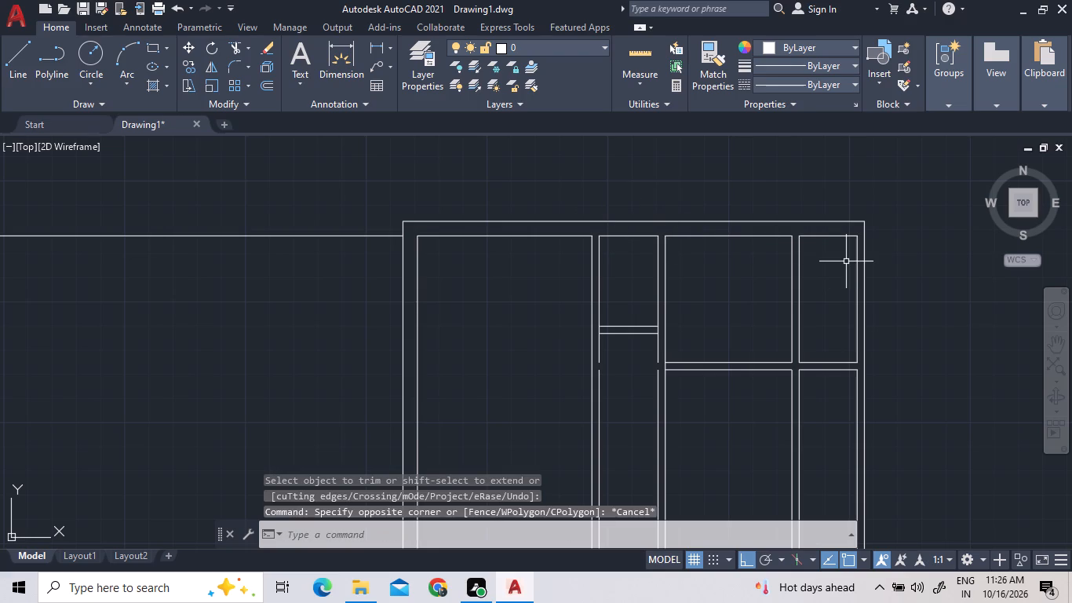
pyautogui.click(845, 261)
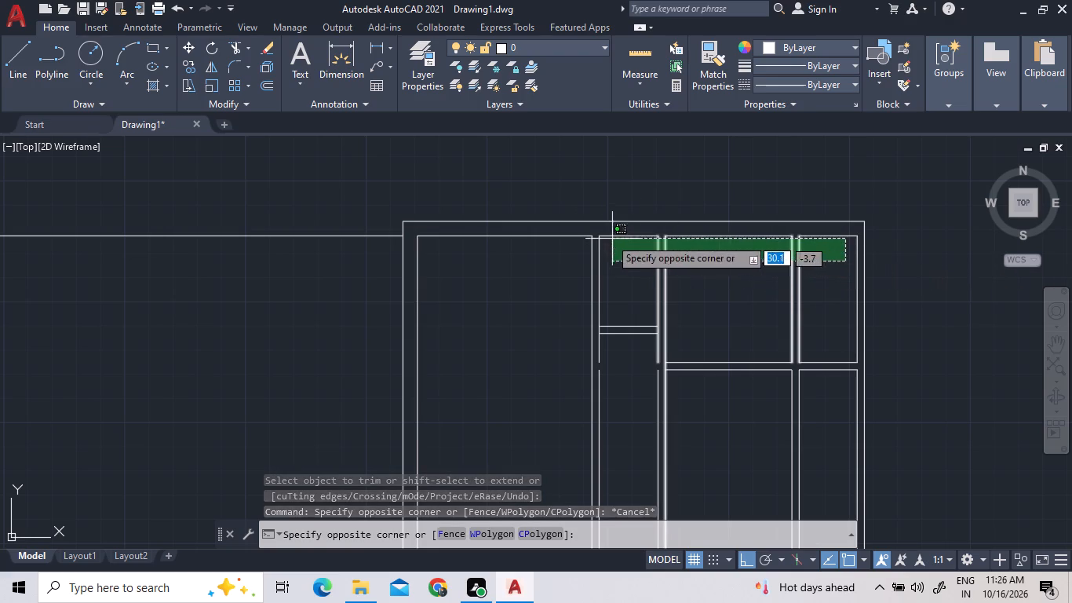
pyautogui.click(574, 212)
pyautogui.rightClick(574, 212)
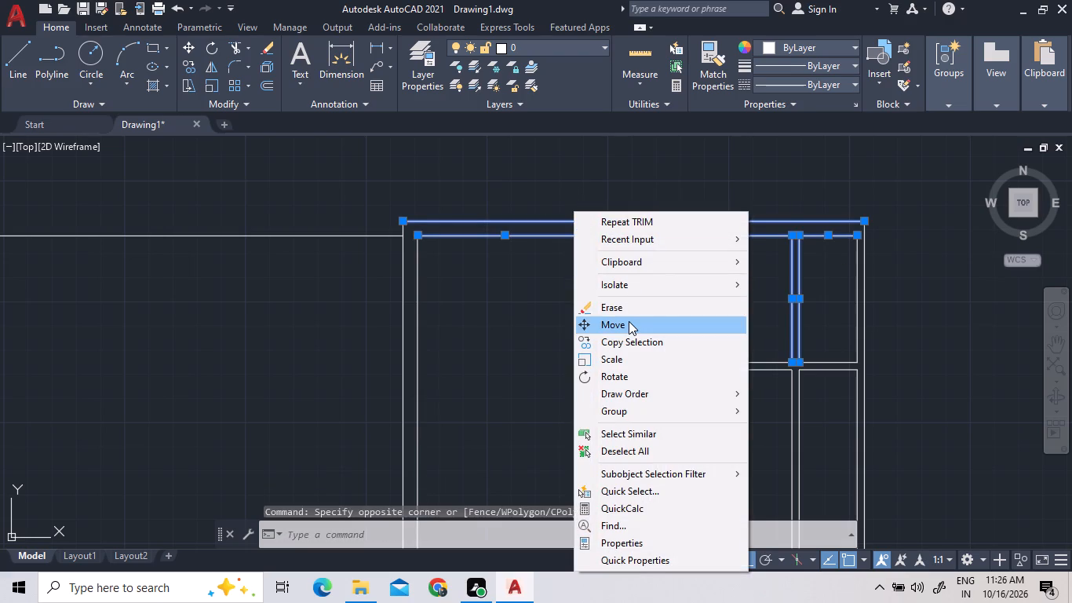
pyautogui.click(629, 321)
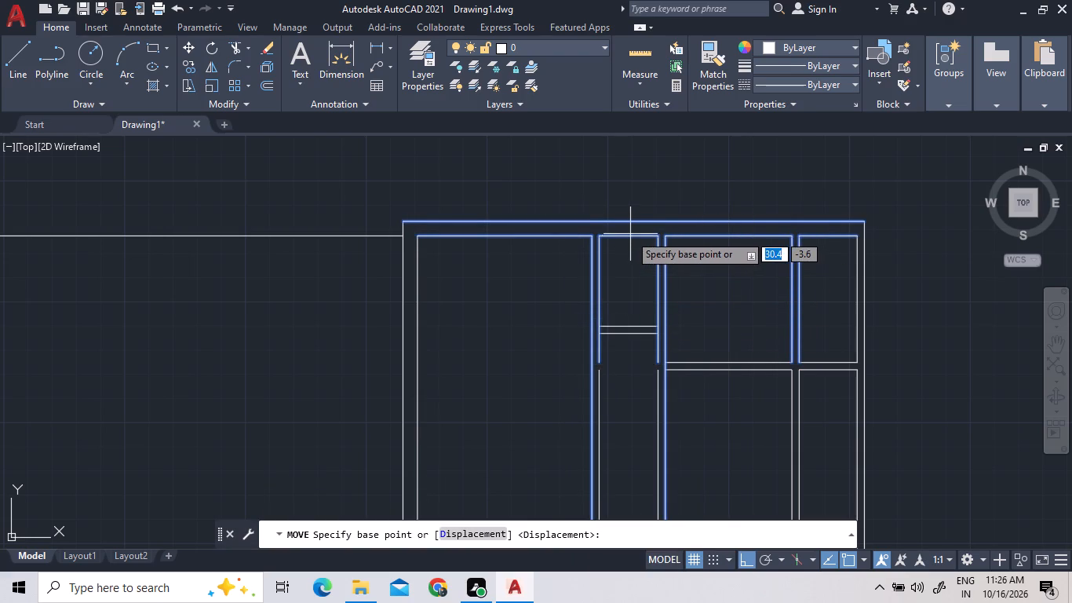
pyautogui.click(629, 234)
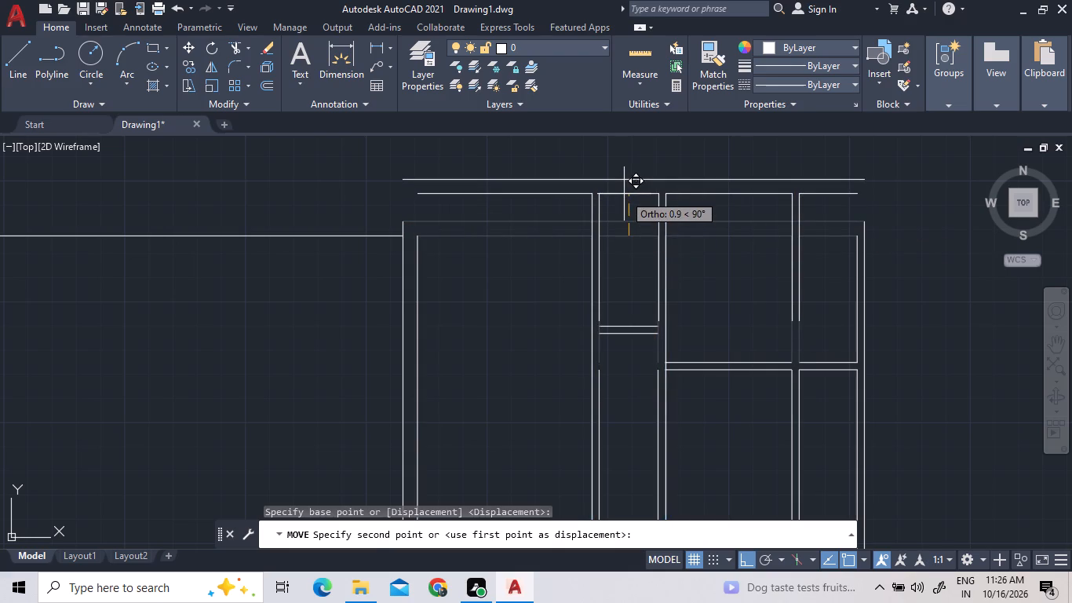
pyautogui.write('0.75')
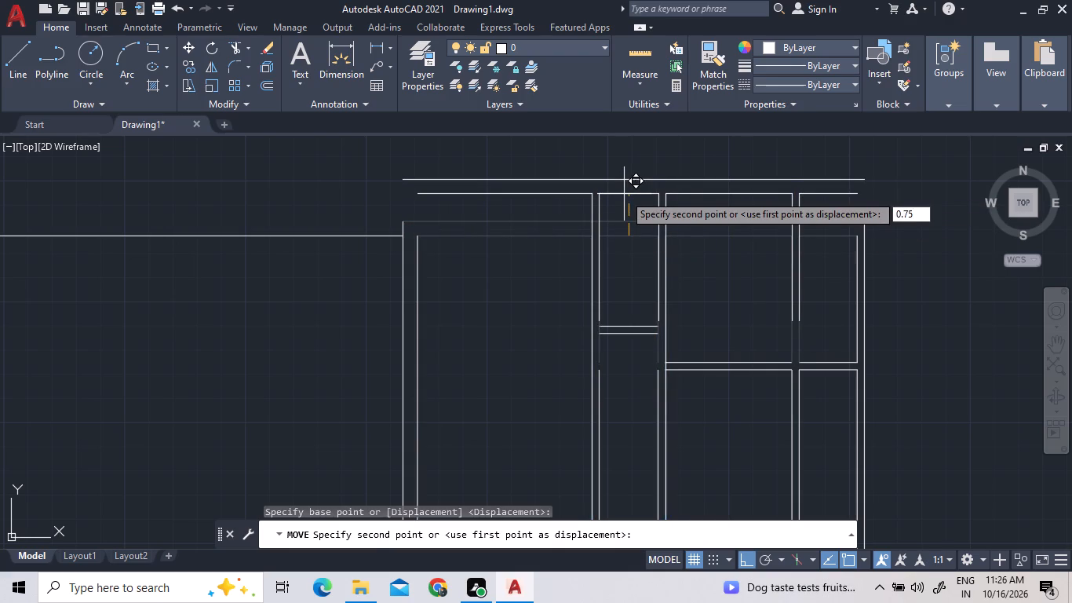
pyautogui.press('Return')
pyautogui.scroll(-1, 559, 269)
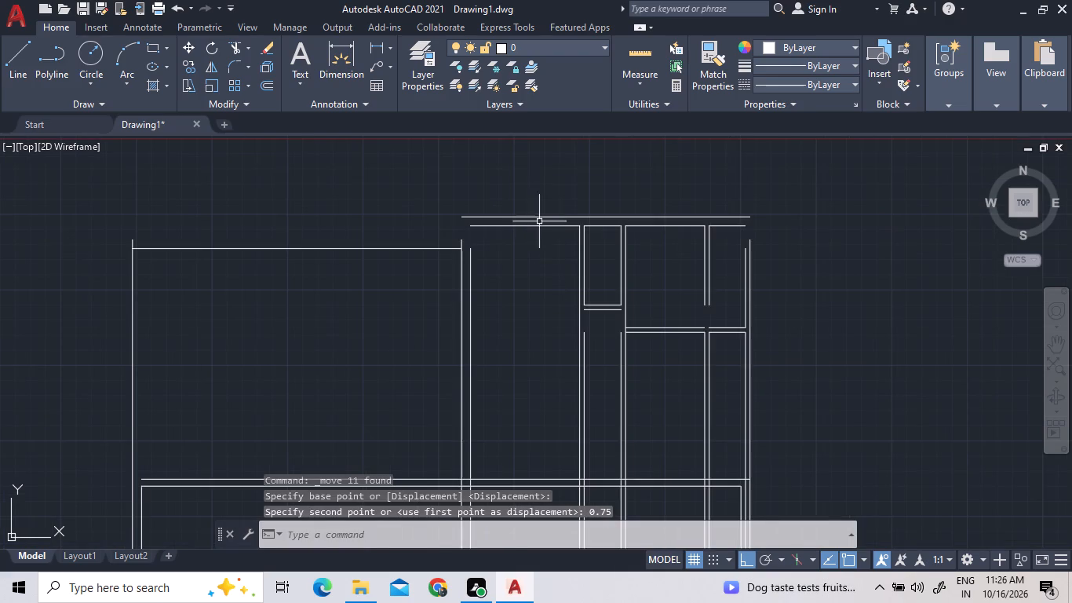
# Extend both lines of the thick inner wall and both lines of the right outer wall up to the raised top wall.
pyautogui.write('ec')
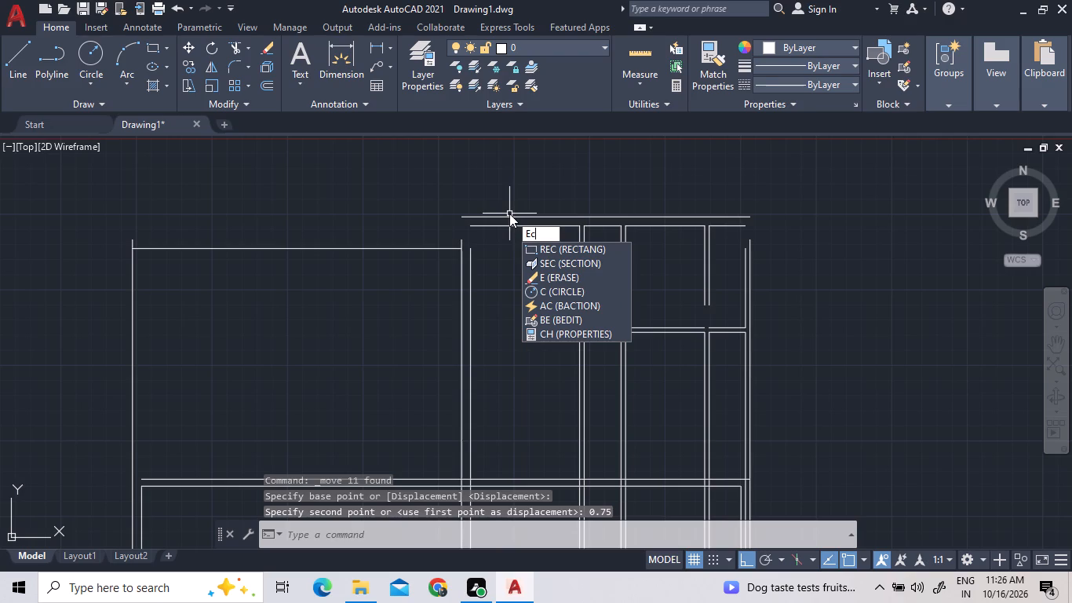
pyautogui.press('BackSpace')
pyautogui.write('x')
pyautogui.press('space')
pyautogui.press('space')
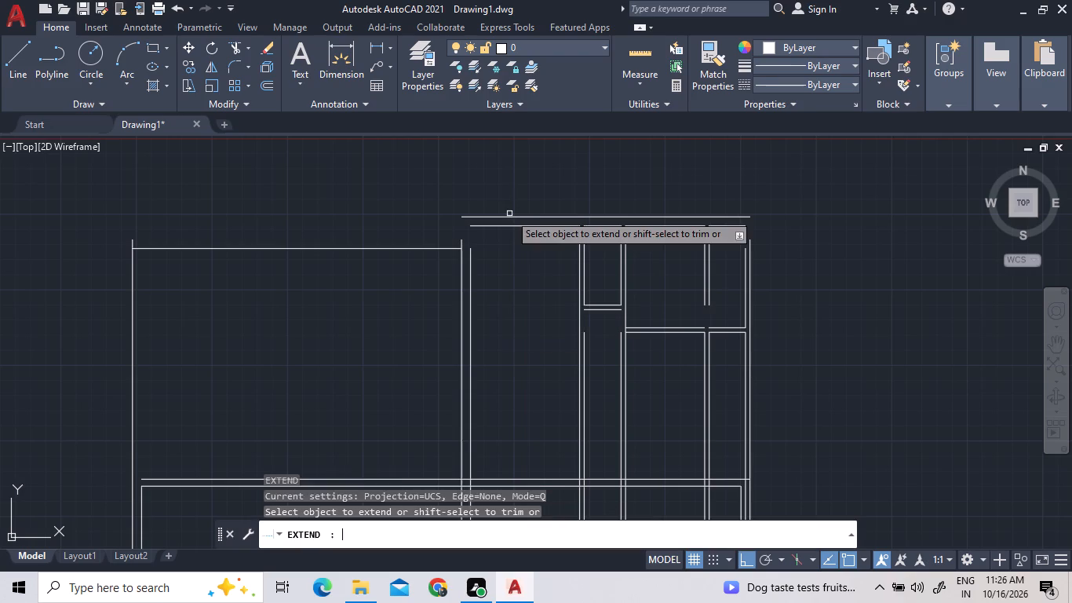
pyautogui.click(472, 273)
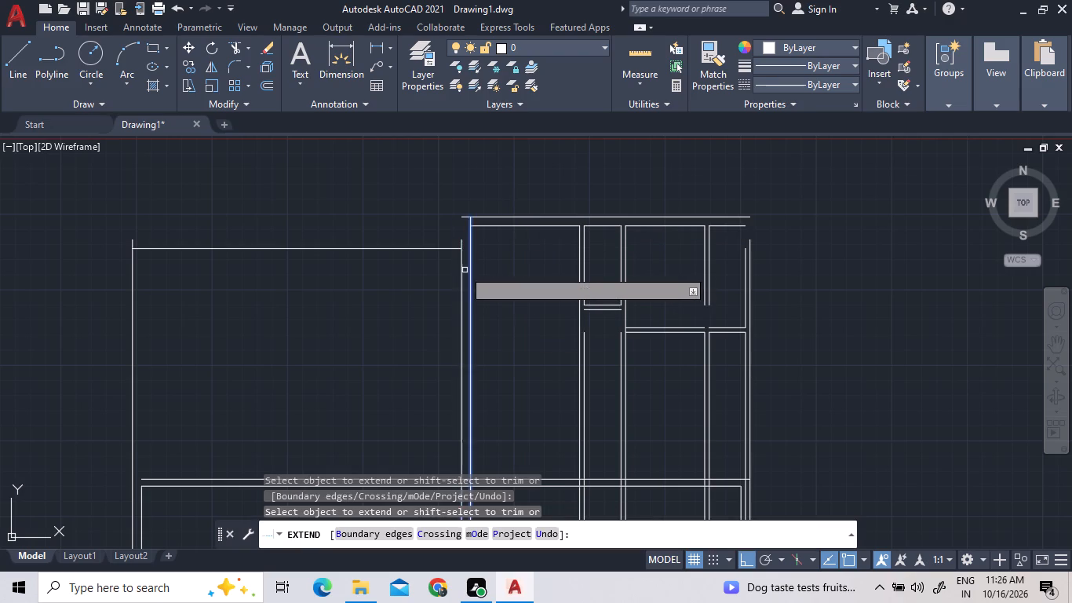
pyautogui.click(461, 269)
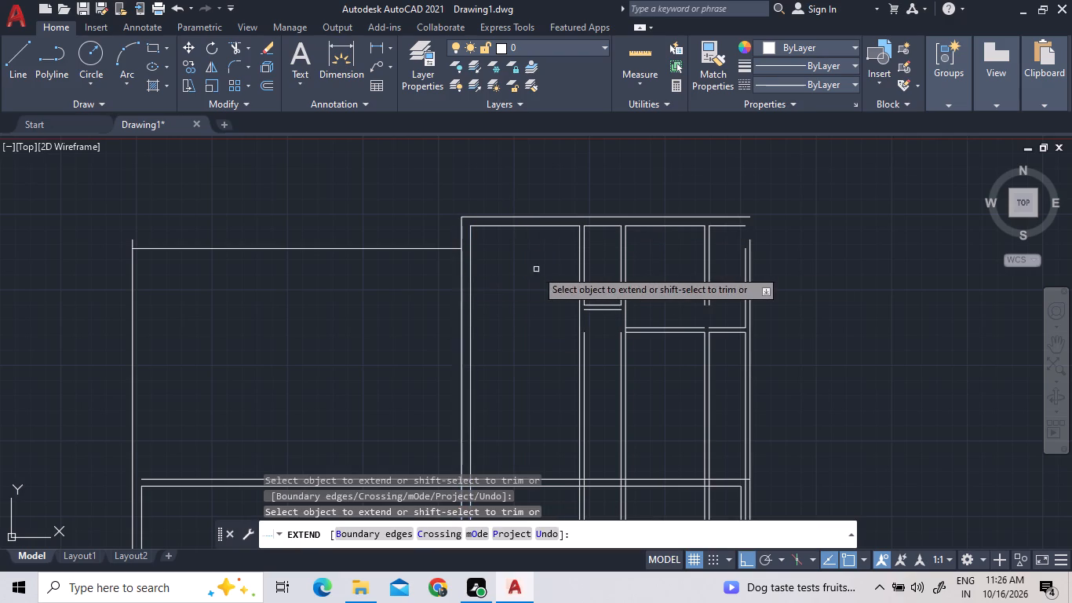
pyautogui.click(745, 268)
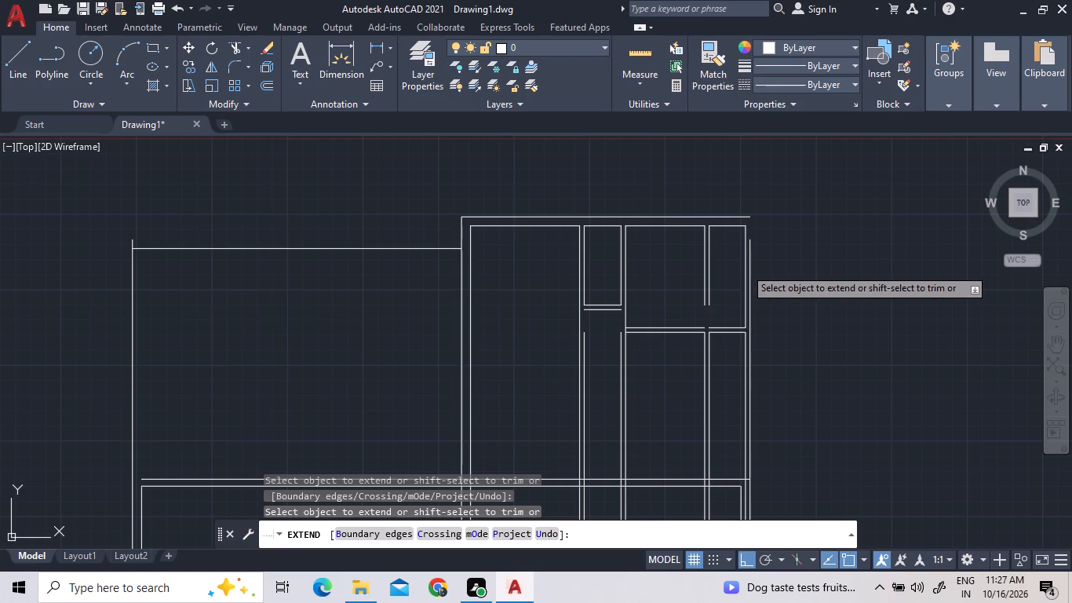
pyautogui.click(750, 267)
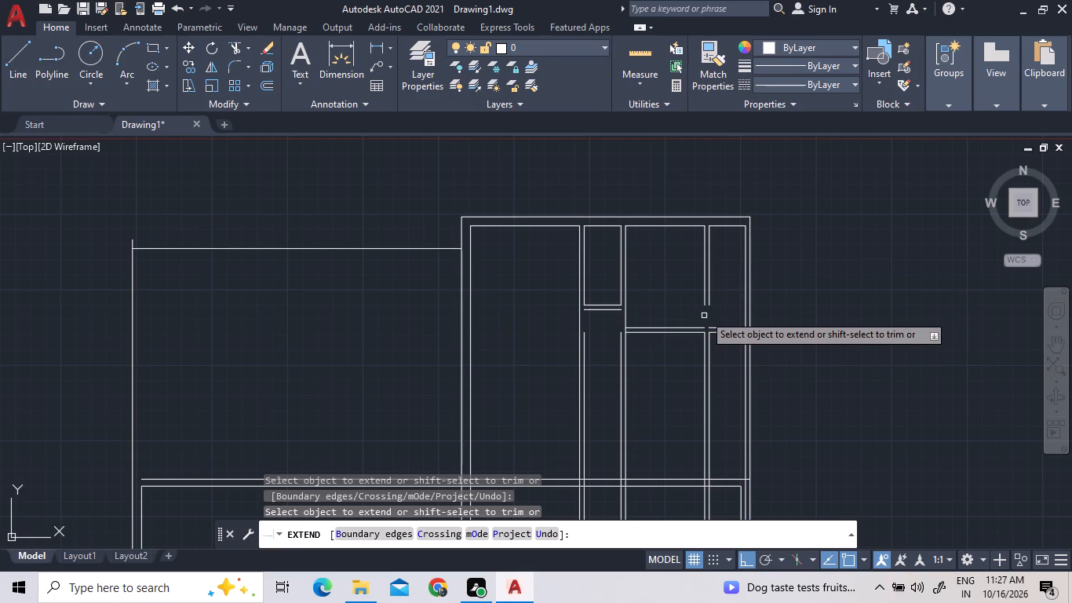
# Extend both lines of the vertical partition between the two upper right-hand rooms down to the horizontal partition.
pyautogui.scroll(-1, 687, 335)
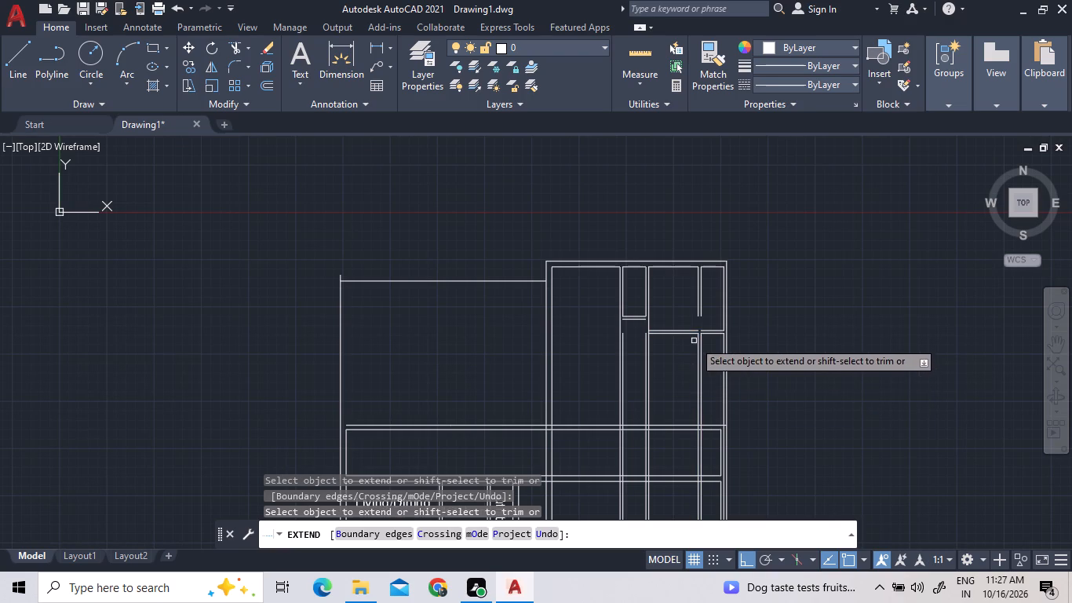
pyautogui.scroll(3, 693, 345)
pyautogui.click(713, 331)
pyautogui.click(713, 331)
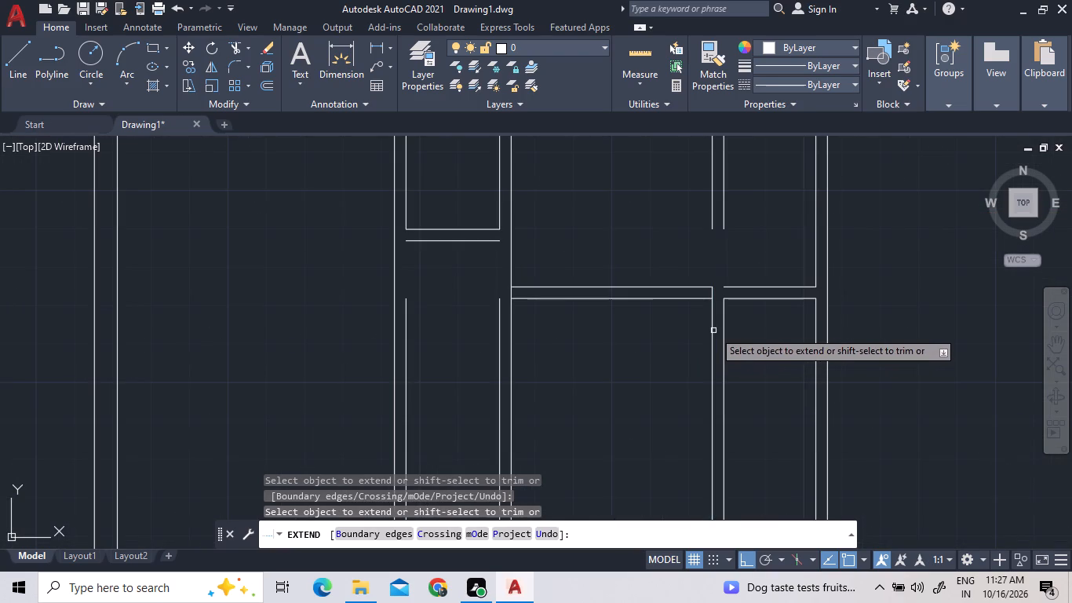
pyautogui.click(710, 326)
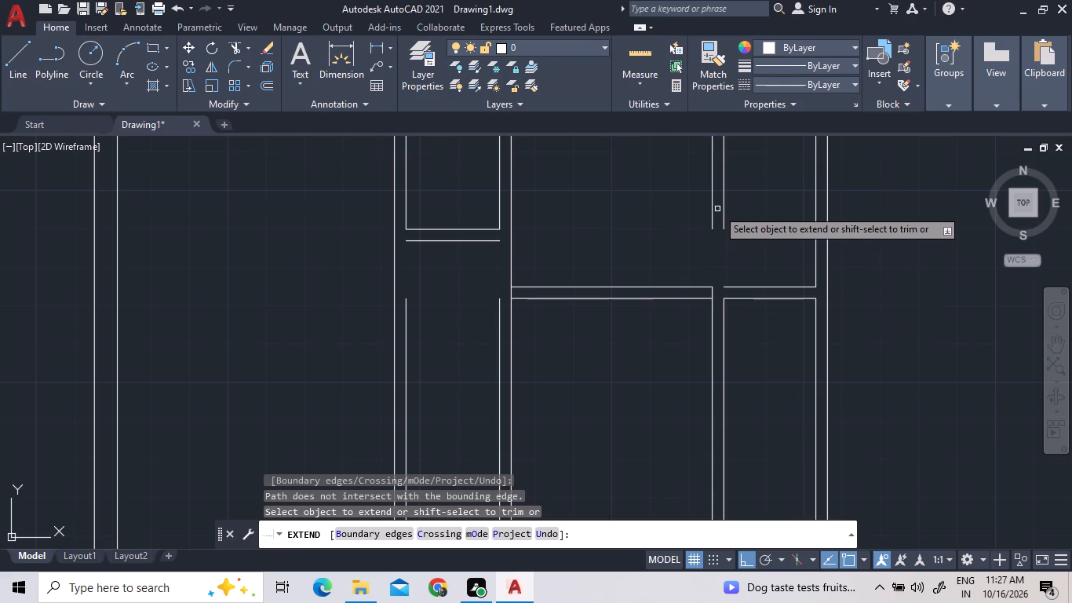
pyautogui.click(710, 208)
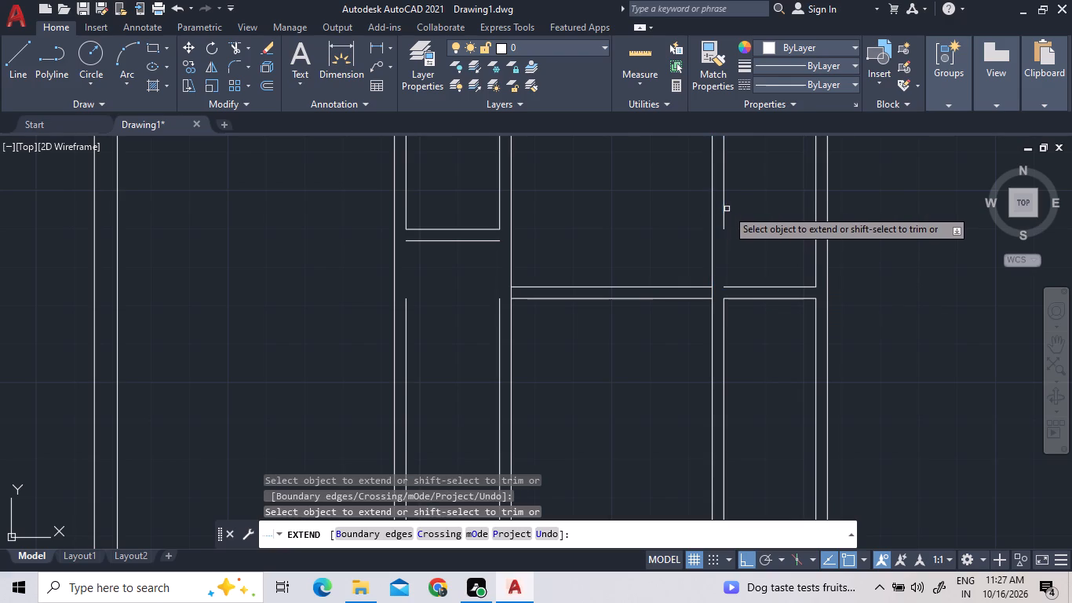
pyautogui.click(727, 209)
pyautogui.click(718, 210)
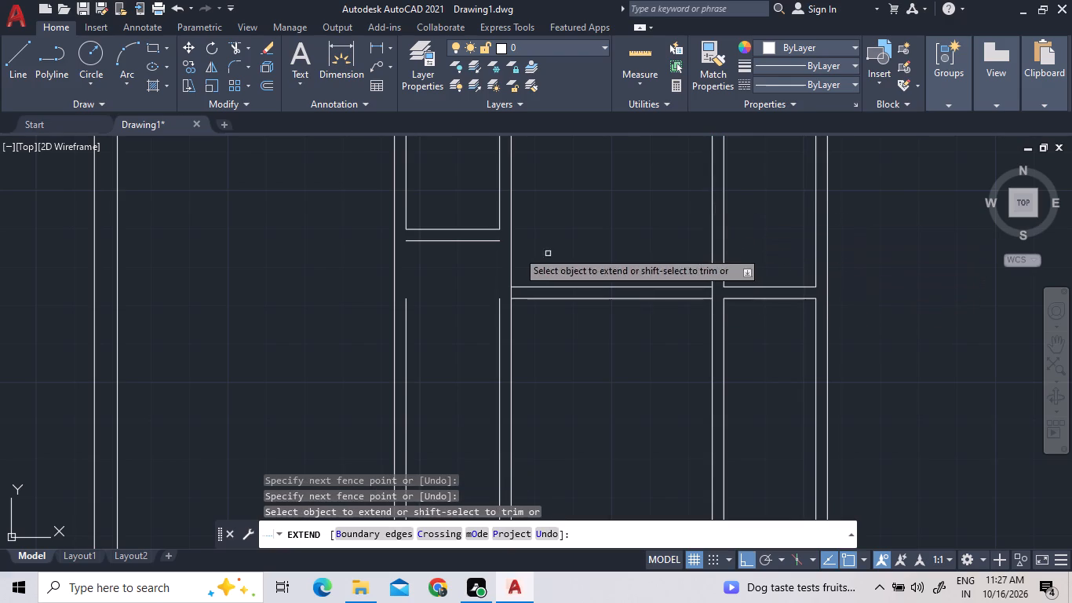
# Extend the narrow room's two inner side lines down past its horizontal partition to the wall lines below.
pyautogui.click(499, 219)
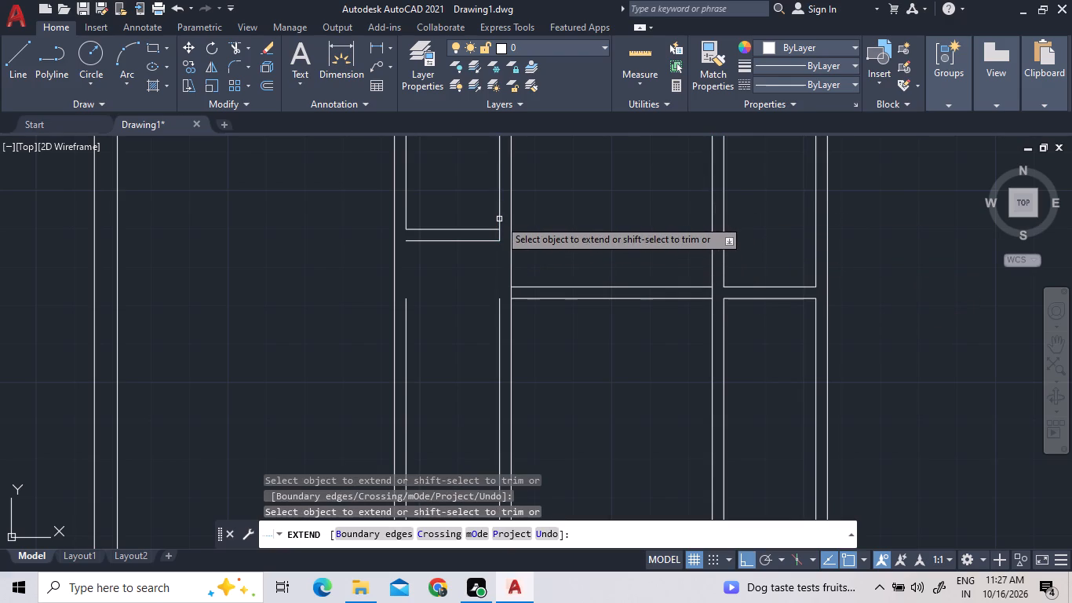
pyautogui.click(499, 219)
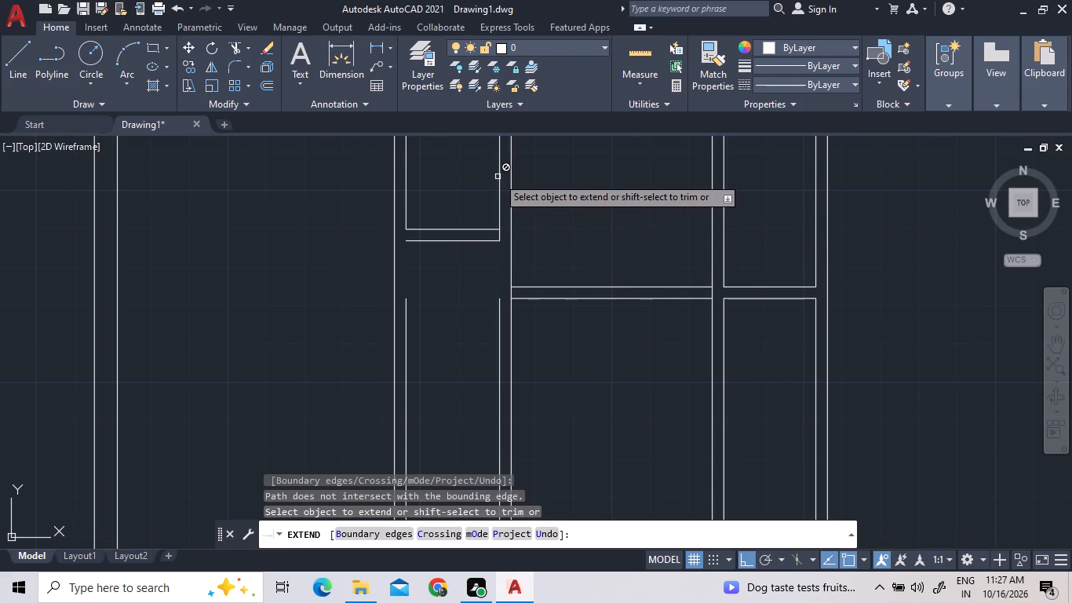
pyautogui.click(498, 177)
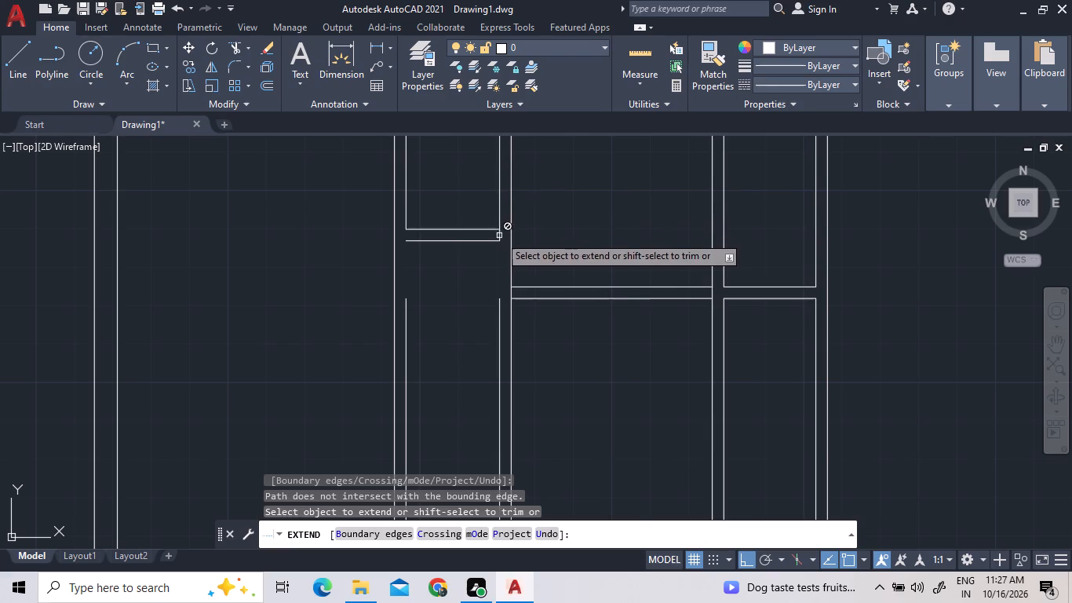
pyautogui.scroll(-1, 500, 266)
pyautogui.click(499, 200)
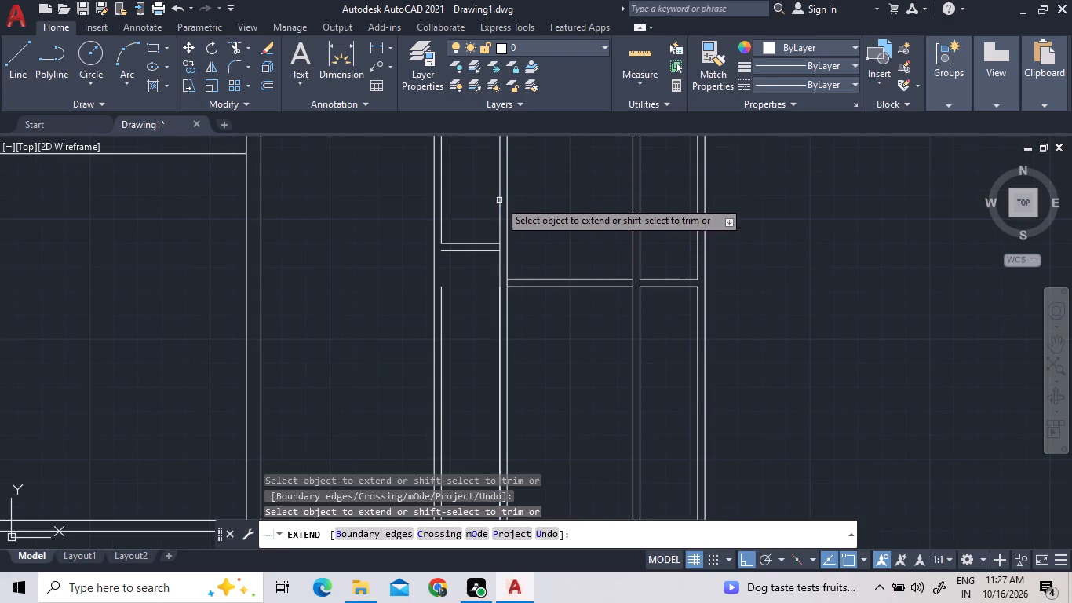
pyautogui.click(440, 172)
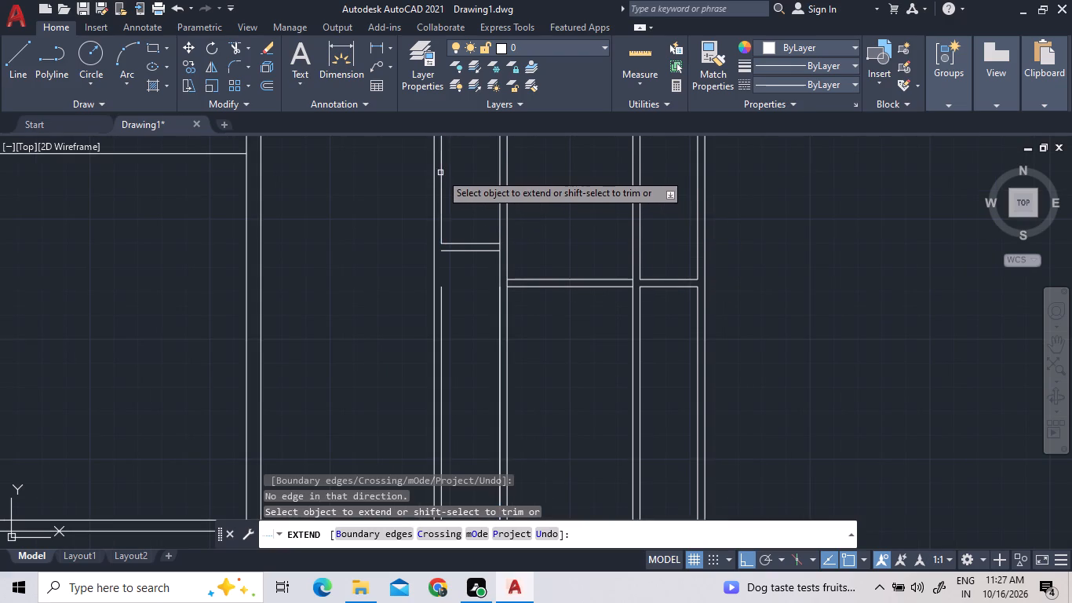
pyautogui.click(443, 199)
pyautogui.click(442, 224)
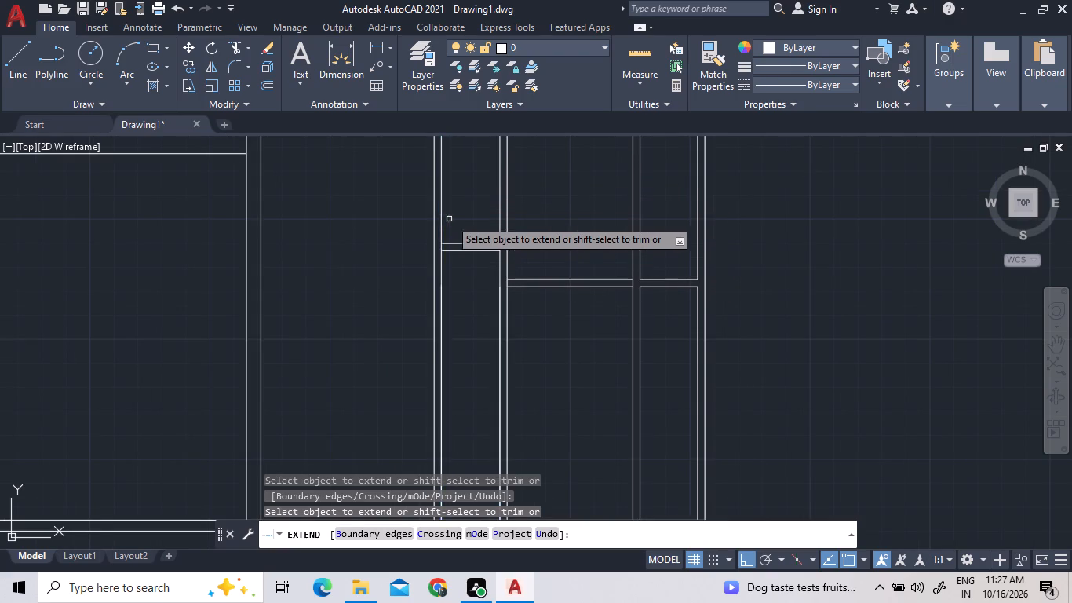
pyautogui.scroll(-3, 499, 211)
pyautogui.press('Escape')
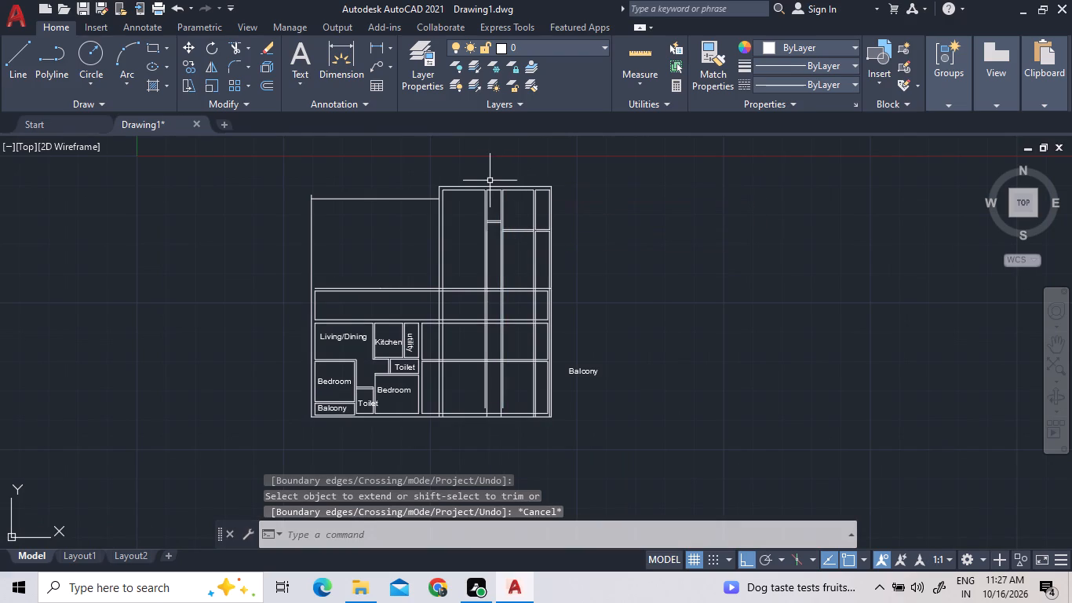
# Measure the width and height of the two upper rooms right of the narrow room with Quick measure.
pyautogui.scroll(2, 500, 217)
pyautogui.scroll(-1, 532, 256)
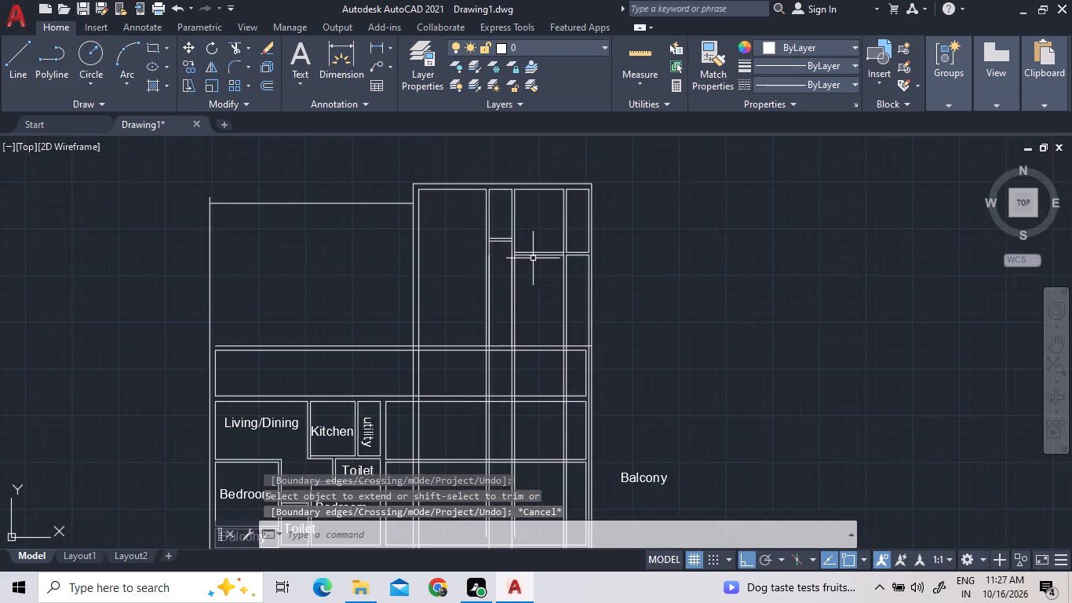
pyautogui.scroll(2, 545, 199)
pyautogui.click(636, 57)
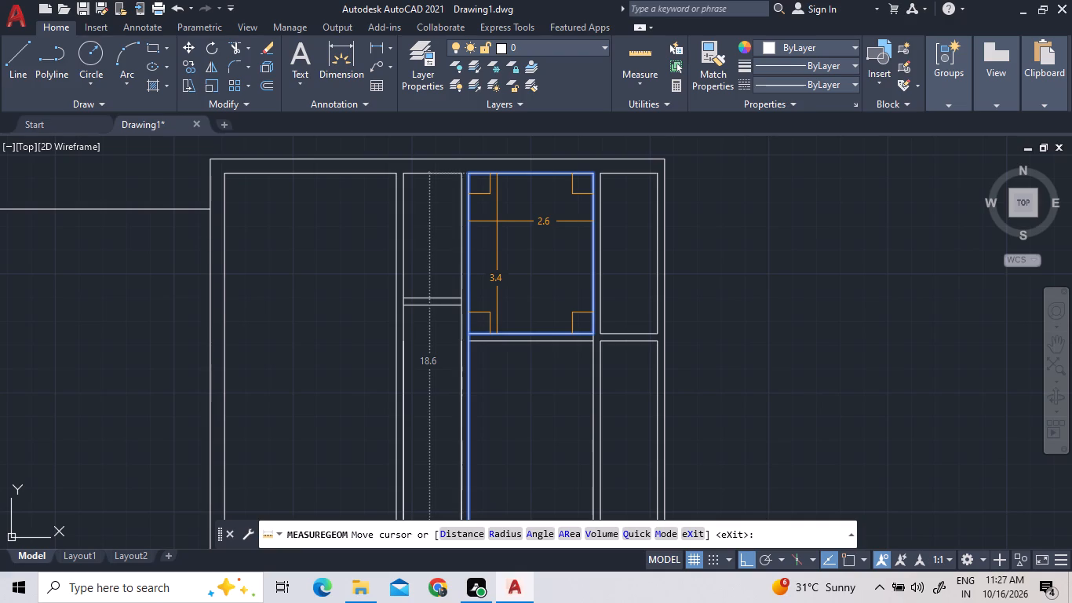
pyautogui.press('Escape')
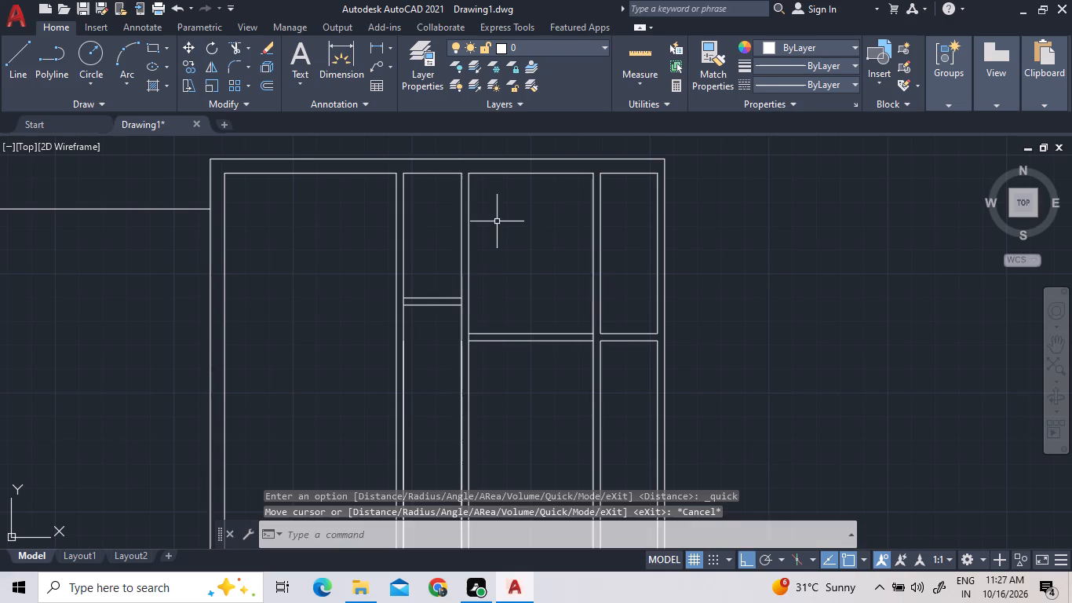
pyautogui.click(649, 60)
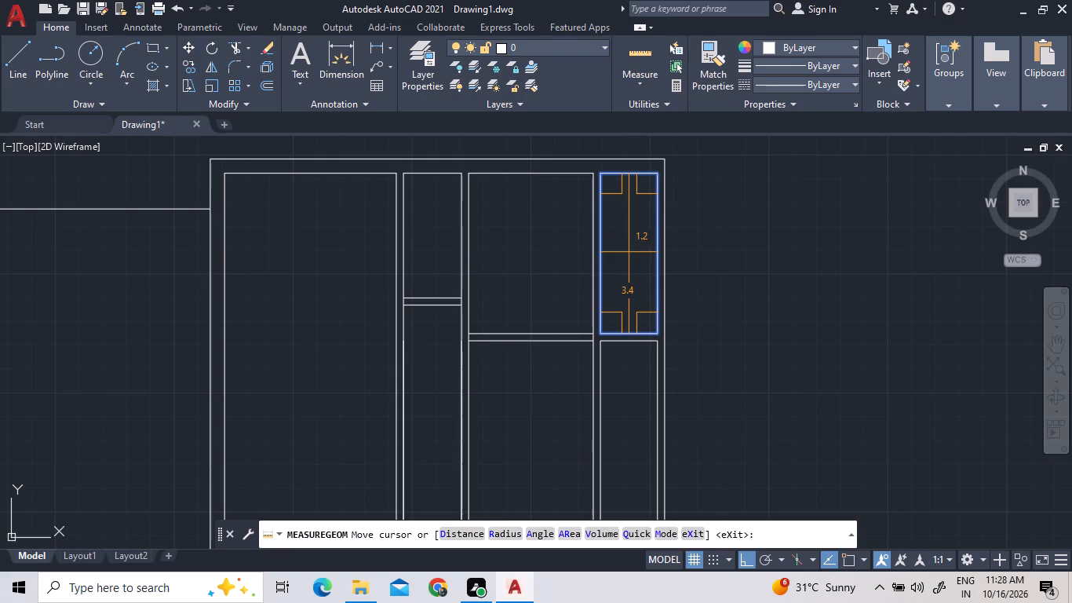
pyautogui.press('Escape')
pyautogui.click(644, 366)
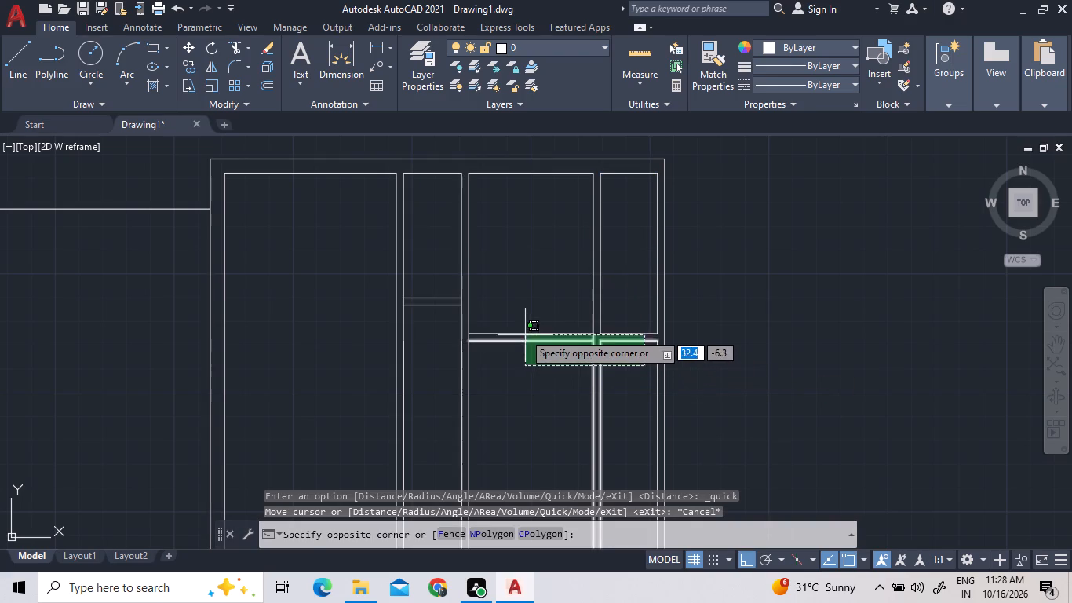
pyautogui.press('Escape')
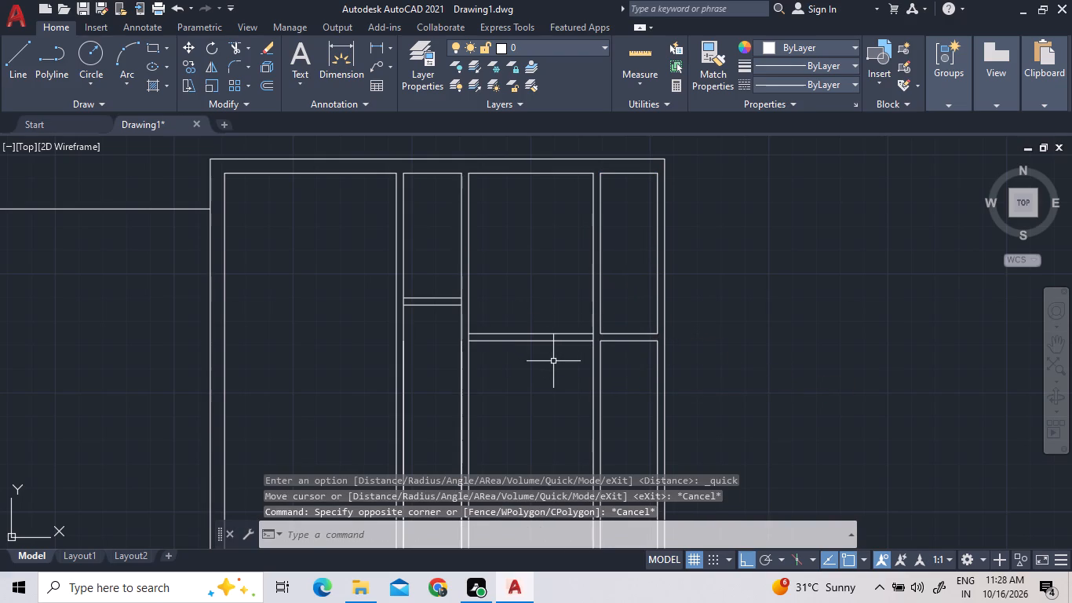
# Trim the short vertical line pieces between the horizontal partition's lines at both ends of the wider upper right-hand room.
pyautogui.click(231, 47)
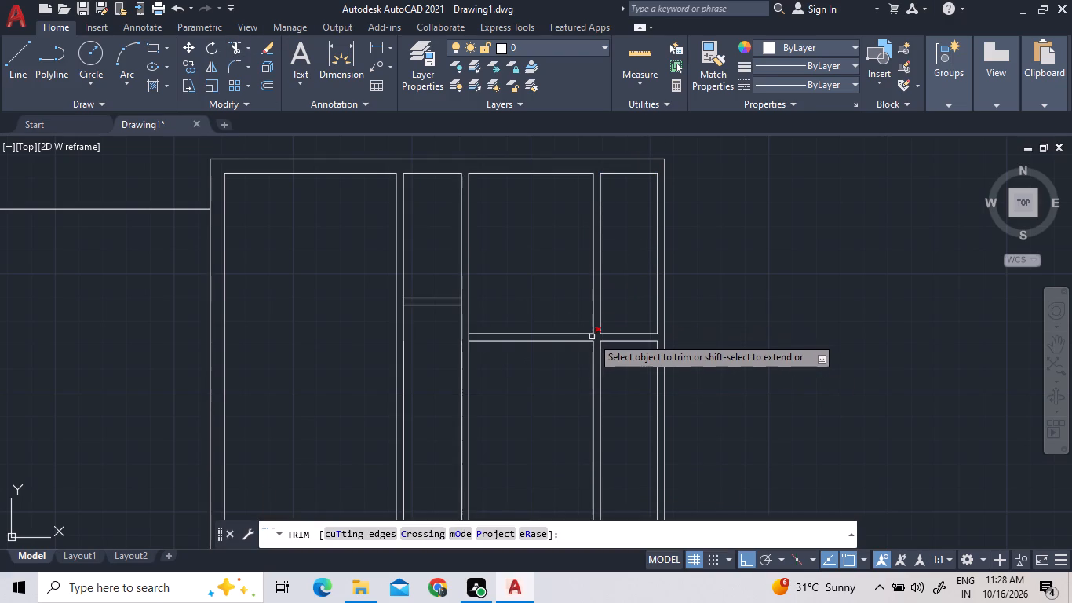
pyautogui.click(592, 337)
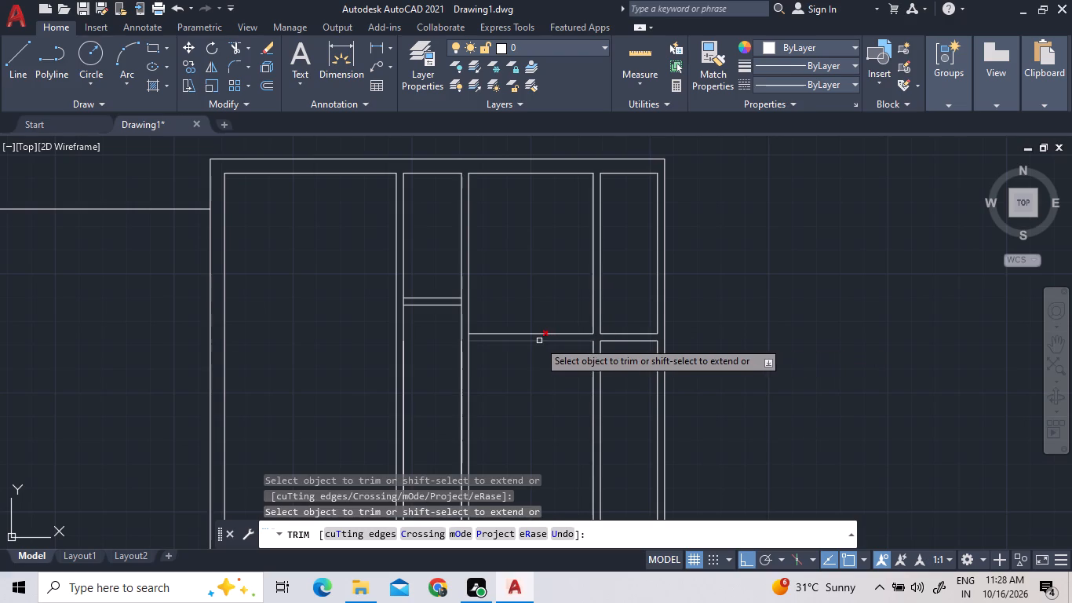
pyautogui.click(469, 337)
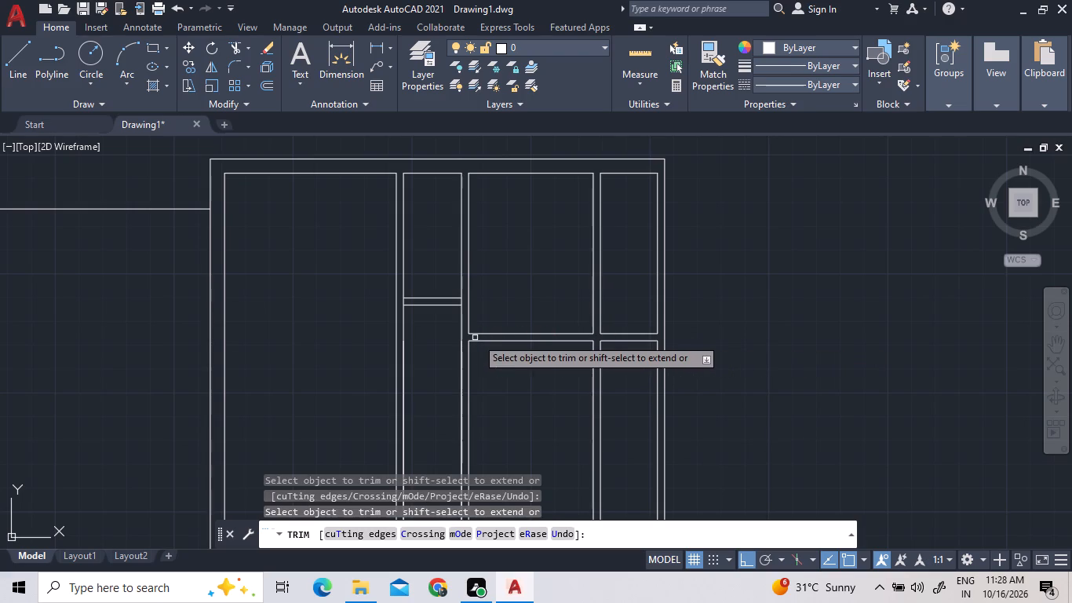
pyautogui.press('Escape')
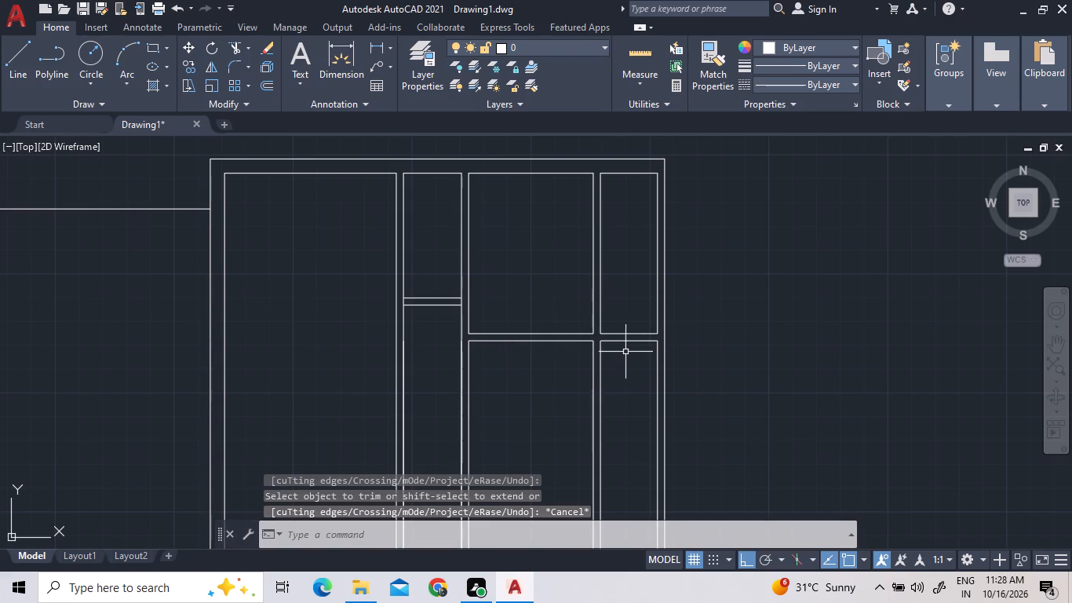
# Move the four horizontal partition lines below the two upper right-hand rooms straight up by 0.15.
pyautogui.click(631, 348)
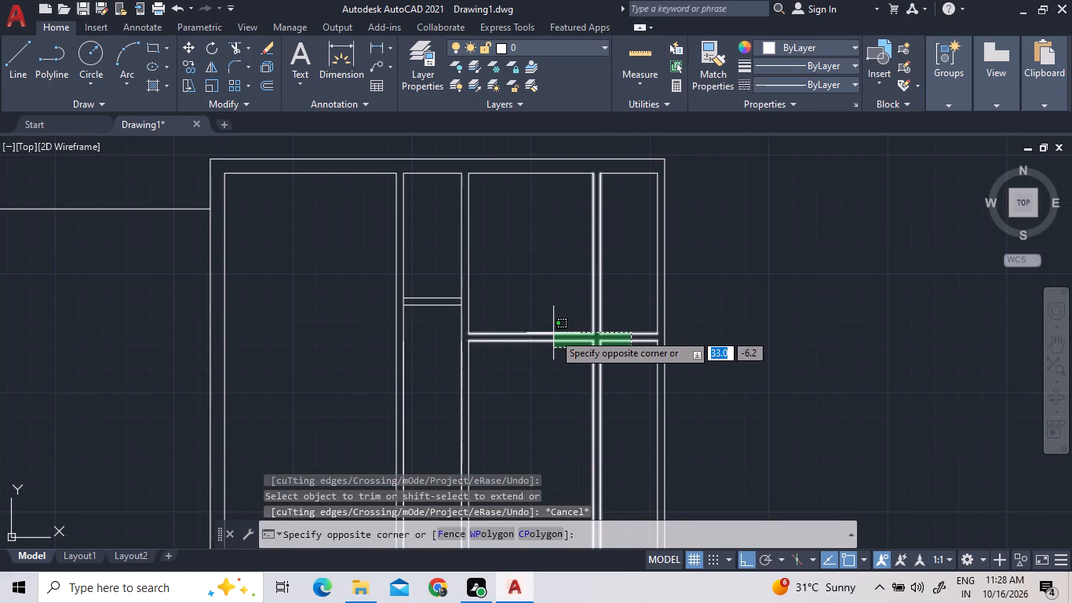
pyautogui.click(622, 327)
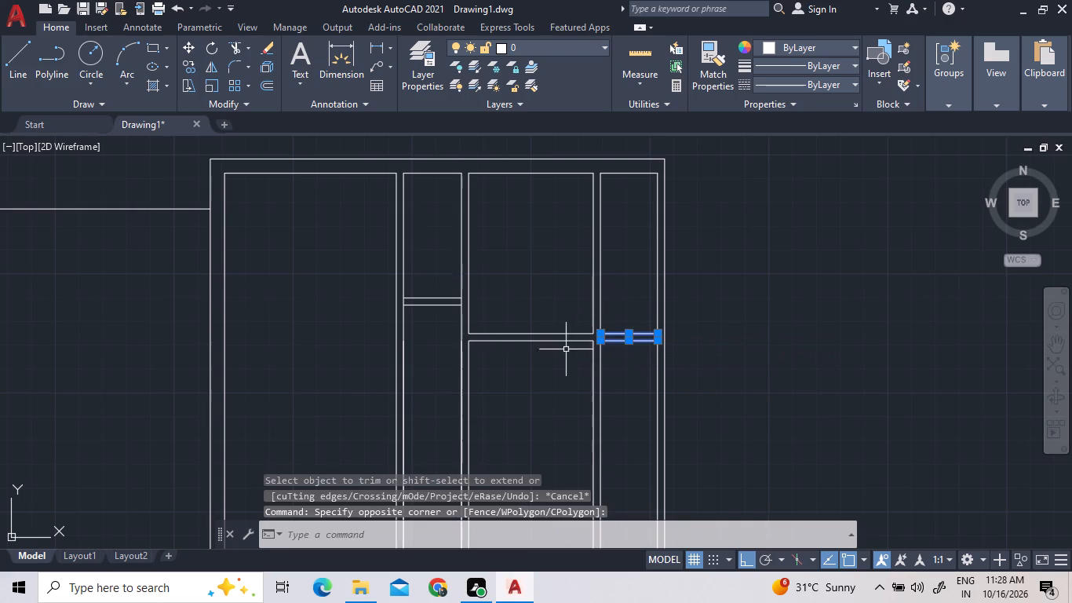
pyautogui.click(566, 350)
pyautogui.click(538, 320)
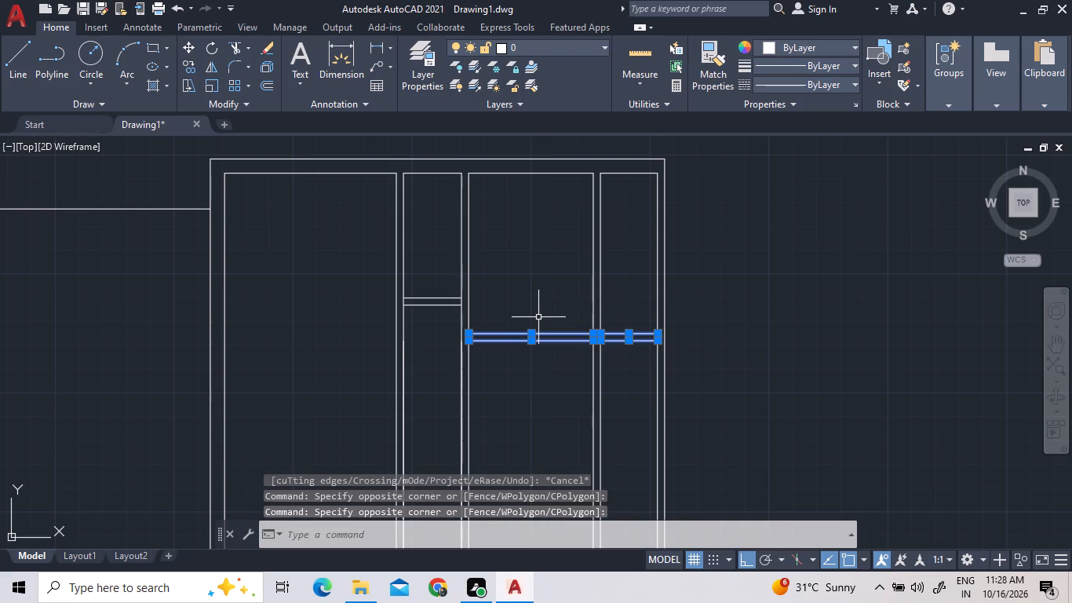
pyautogui.rightClick(538, 317)
pyautogui.click(546, 320)
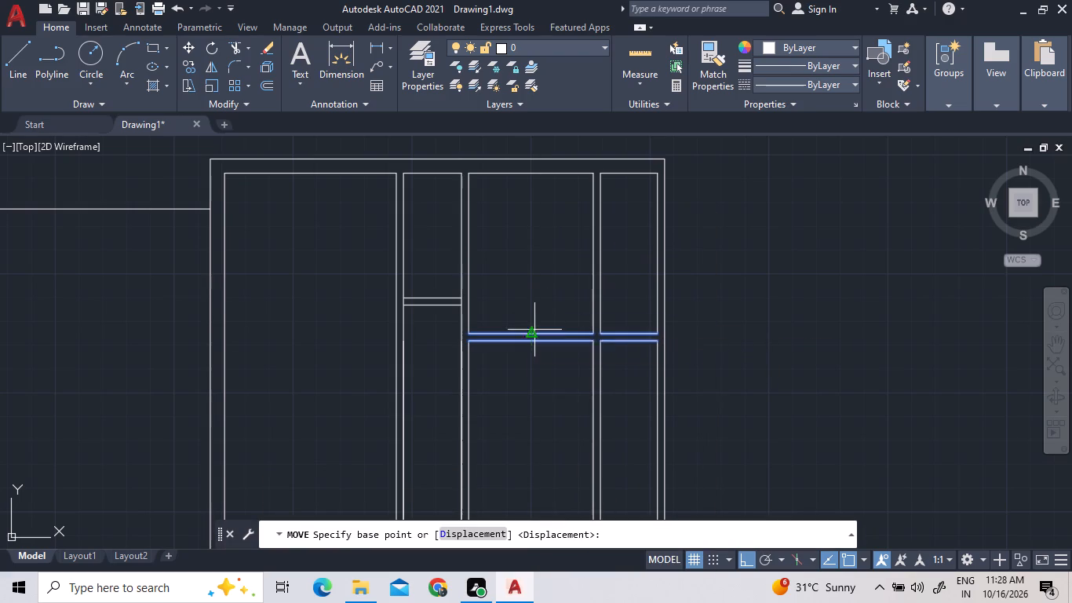
pyautogui.click(532, 334)
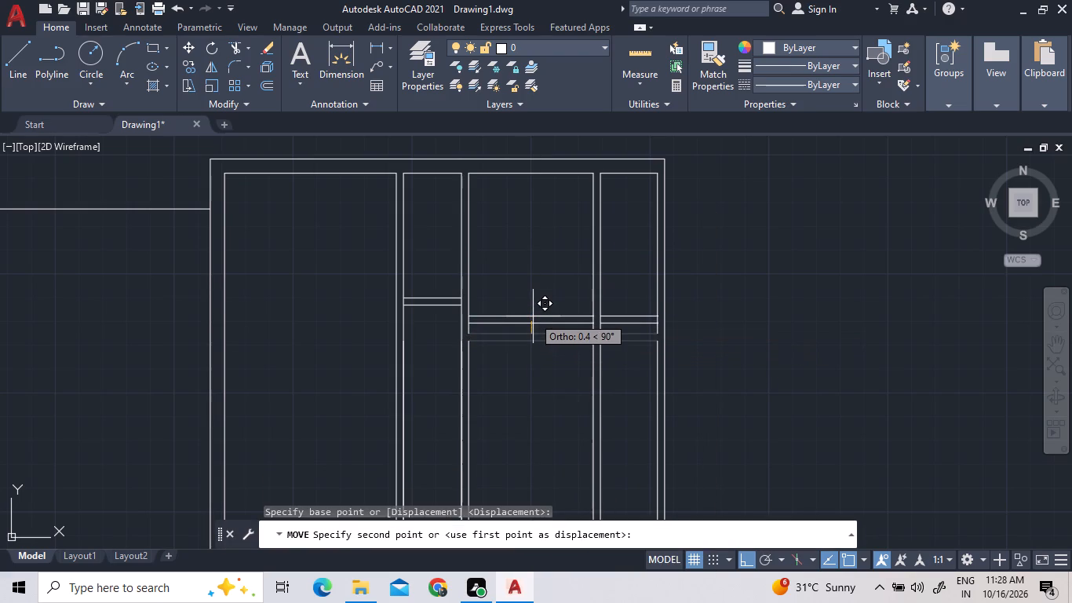
pyautogui.write('0.2')
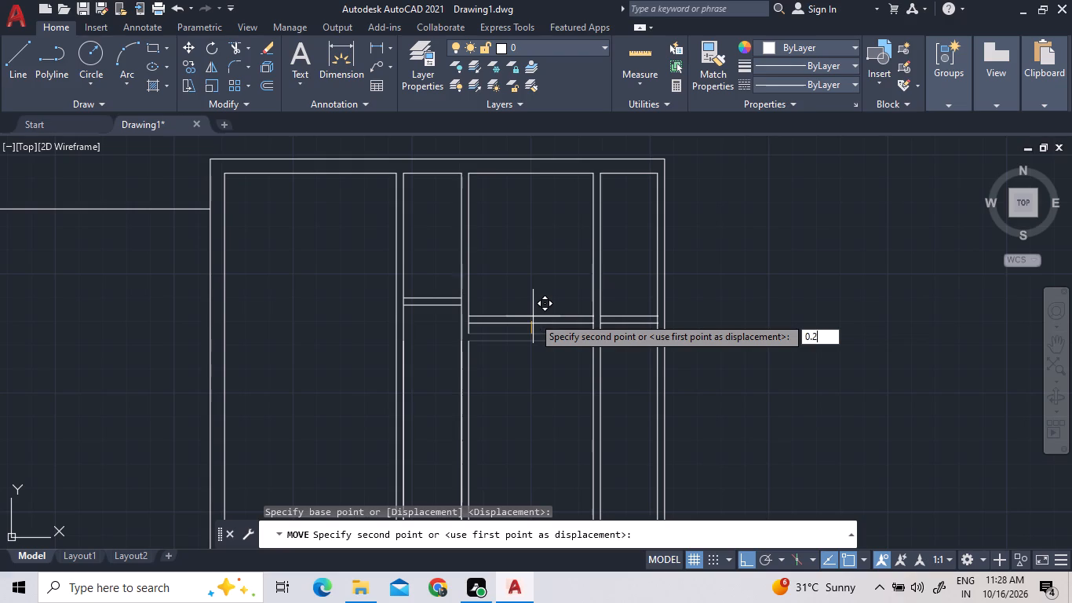
pyautogui.press('BackSpace')
pyautogui.write('15')
pyautogui.press('Return')
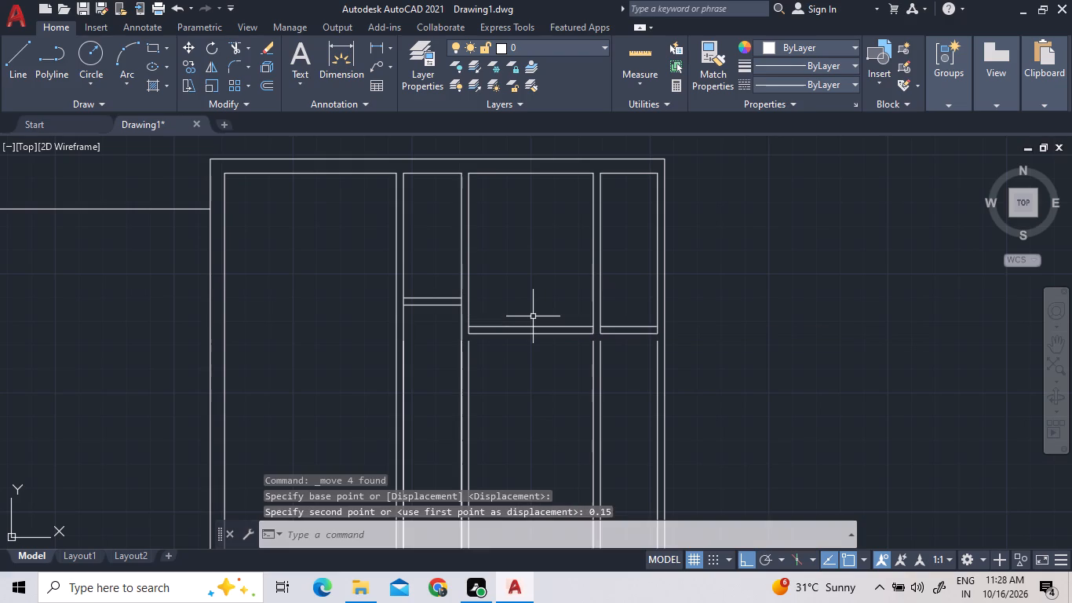
# Measure the width and height of the upper right-hand corner room with Quick measure.
pyautogui.click(647, 60)
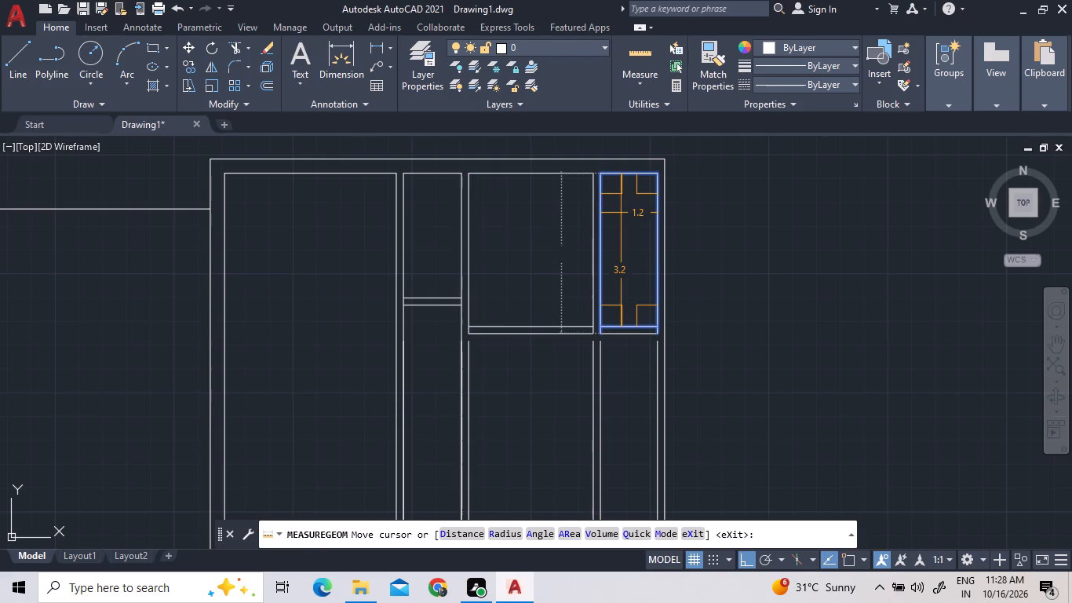
pyautogui.press('Escape')
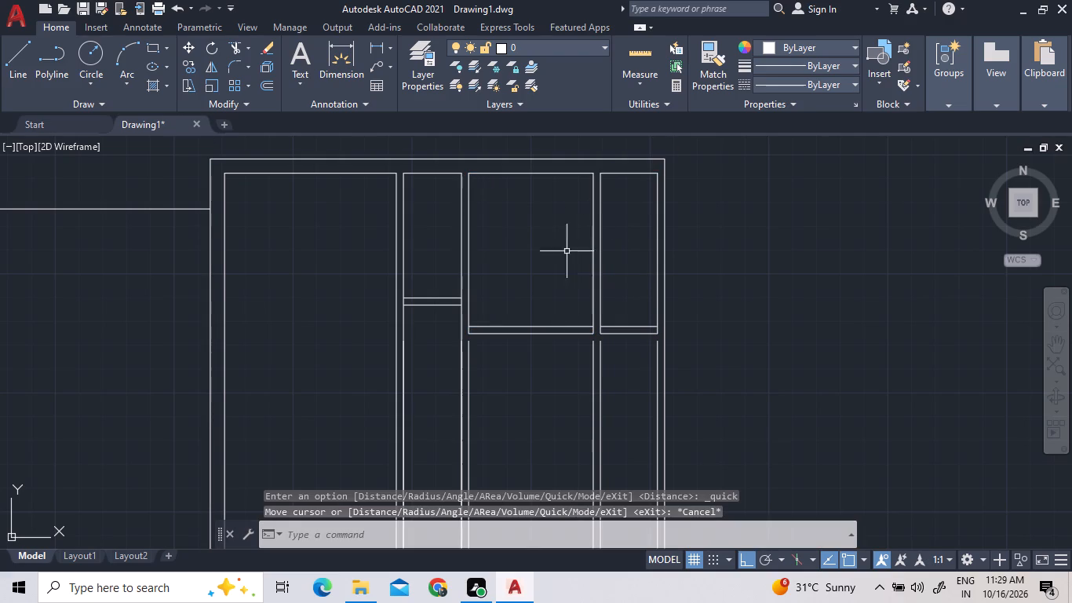
# Extend the four vertical wall lines below the two upper right-hand rooms up to the horizontal partition.
pyautogui.press('e')
pyautogui.write('x')
pyautogui.press('space')
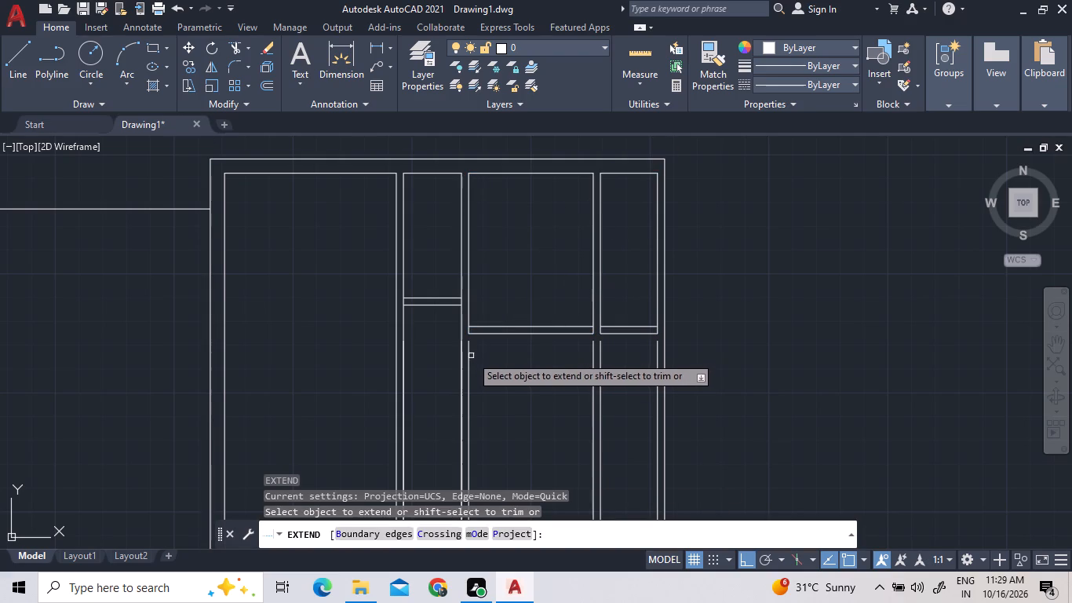
pyautogui.click(469, 354)
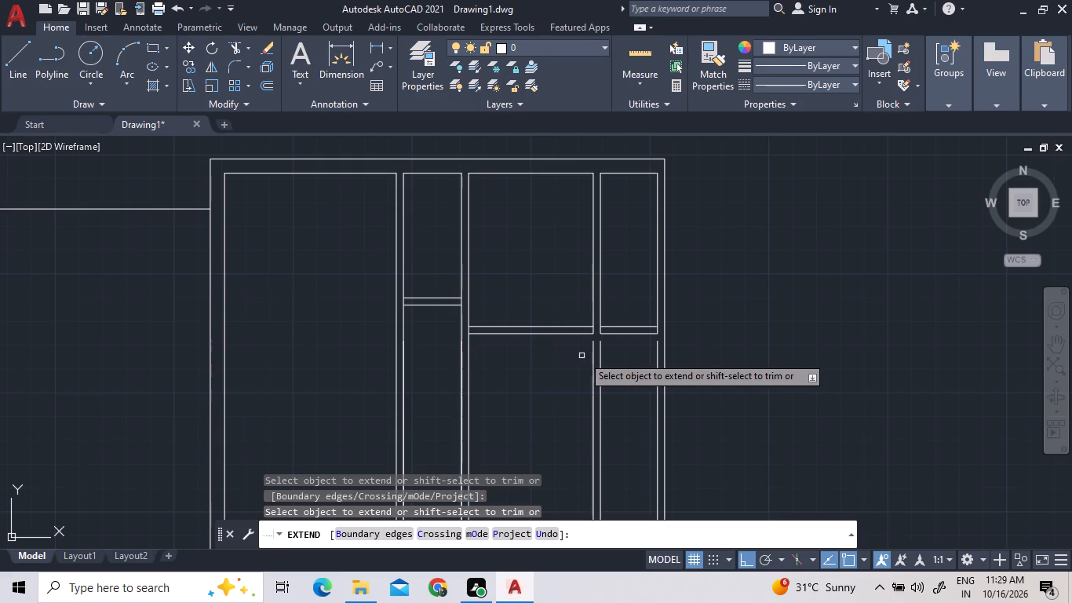
pyautogui.click(593, 354)
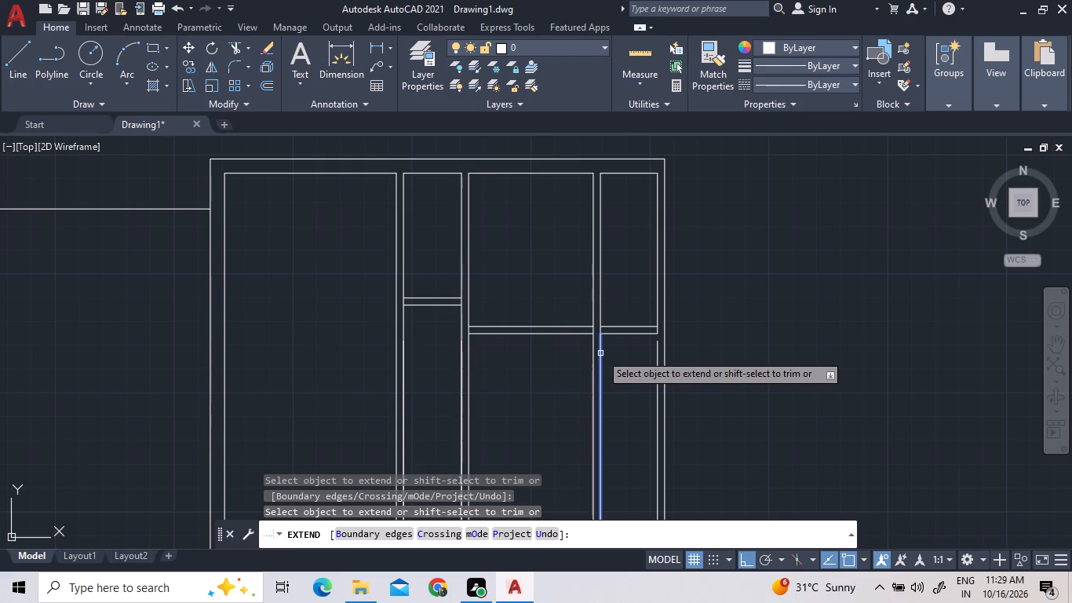
pyautogui.click(600, 353)
pyautogui.click(655, 353)
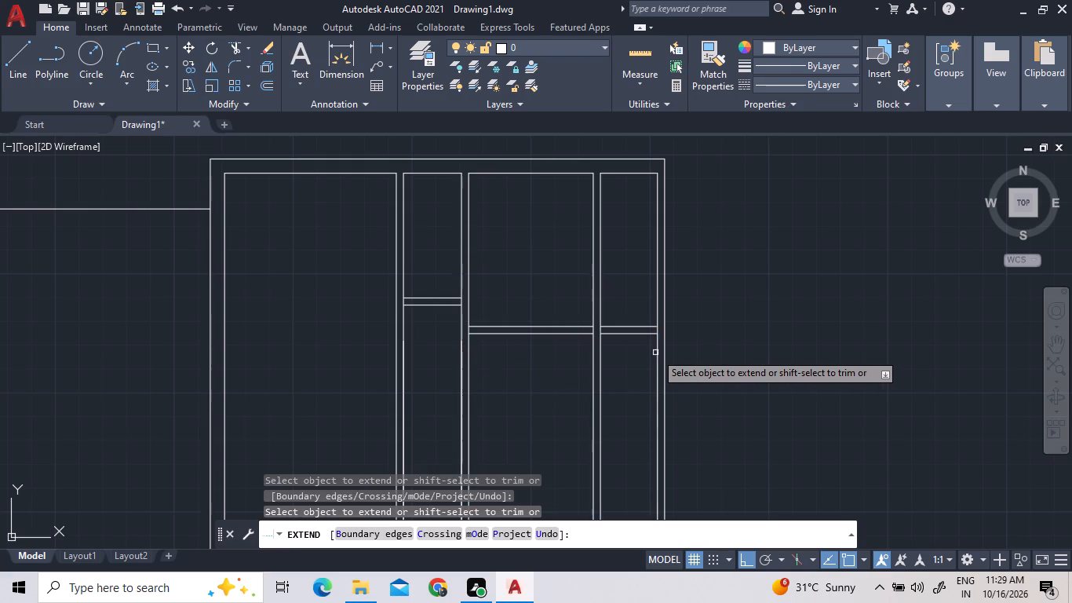
pyautogui.press('Escape')
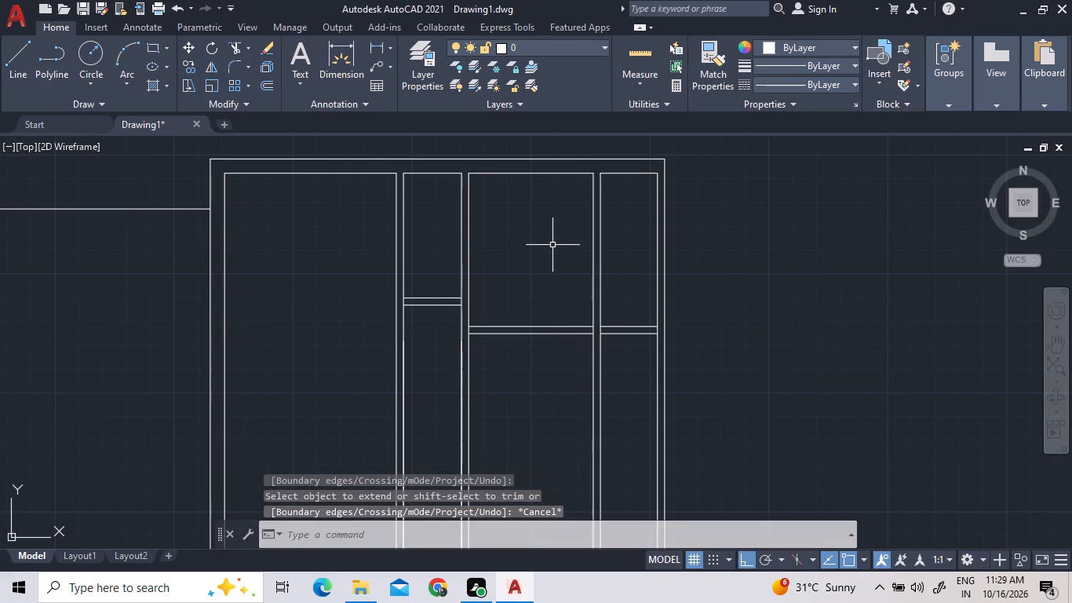
# Erase the overlapping vertical line on the narrow room's right side, below its horizontal partition.
pyautogui.click(459, 364)
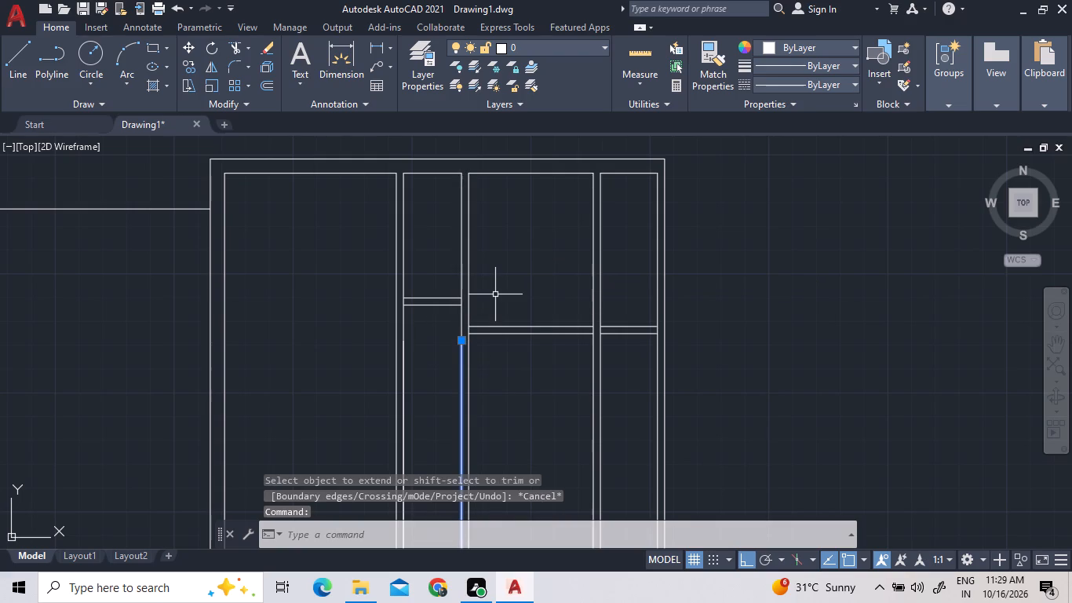
pyautogui.press('Delete')
# Measure the upper left-hand room and the unit's top wall with Quick measure.
pyautogui.scroll(-4, 498, 277)
pyautogui.scroll(3, 491, 314)
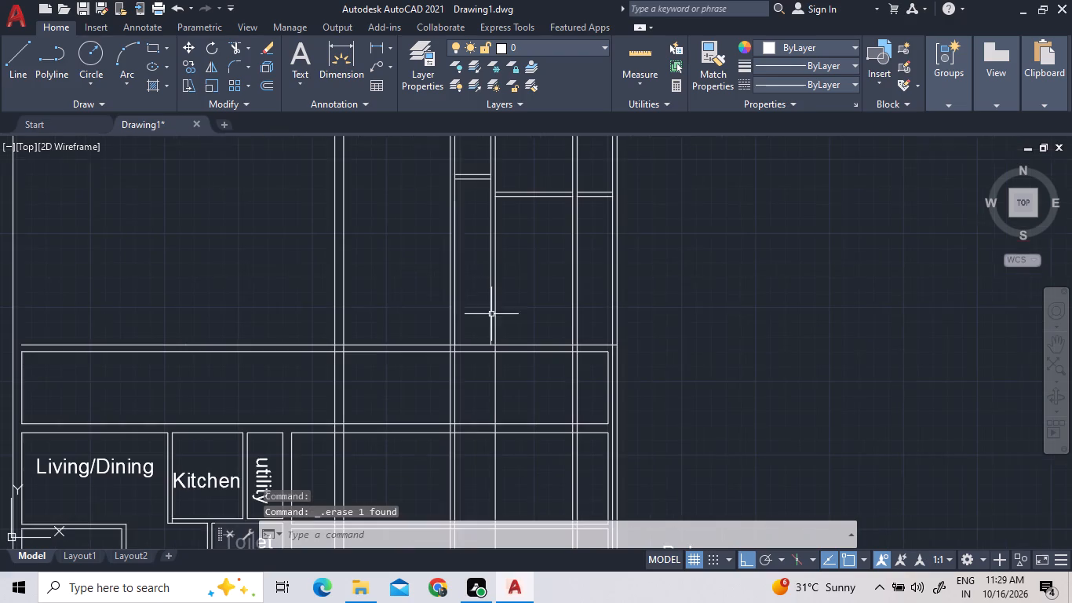
pyautogui.scroll(-3, 360, 334)
pyautogui.scroll(1, 395, 261)
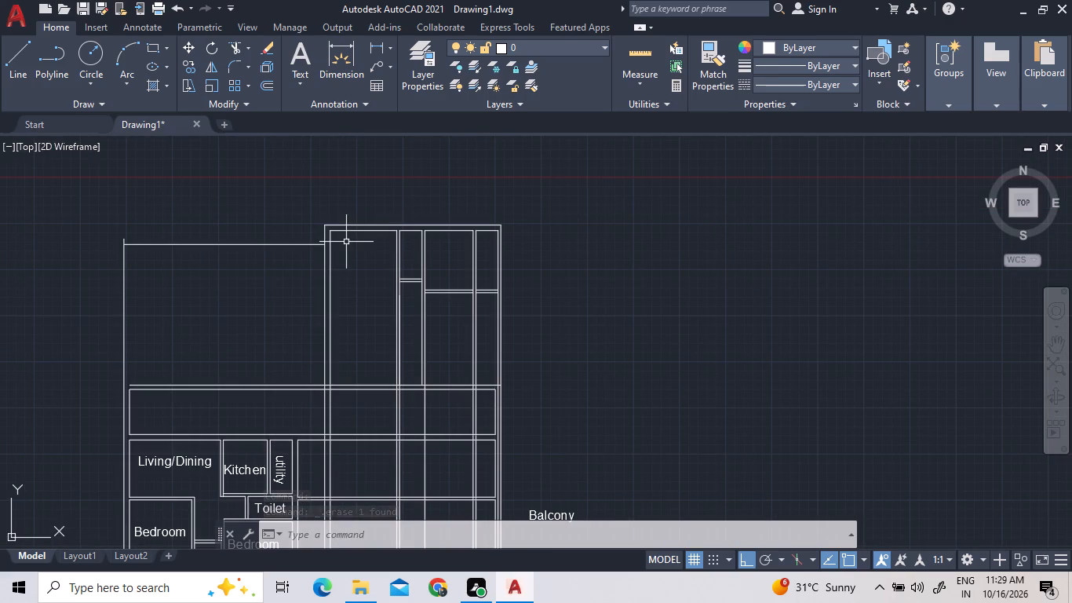
pyautogui.click(633, 68)
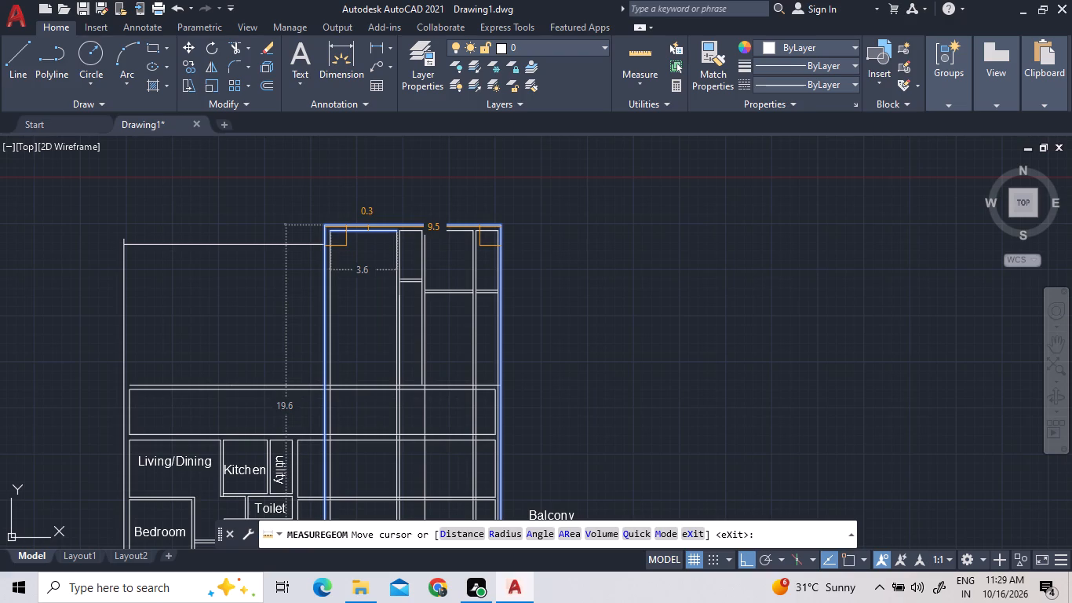
pyautogui.press('Escape')
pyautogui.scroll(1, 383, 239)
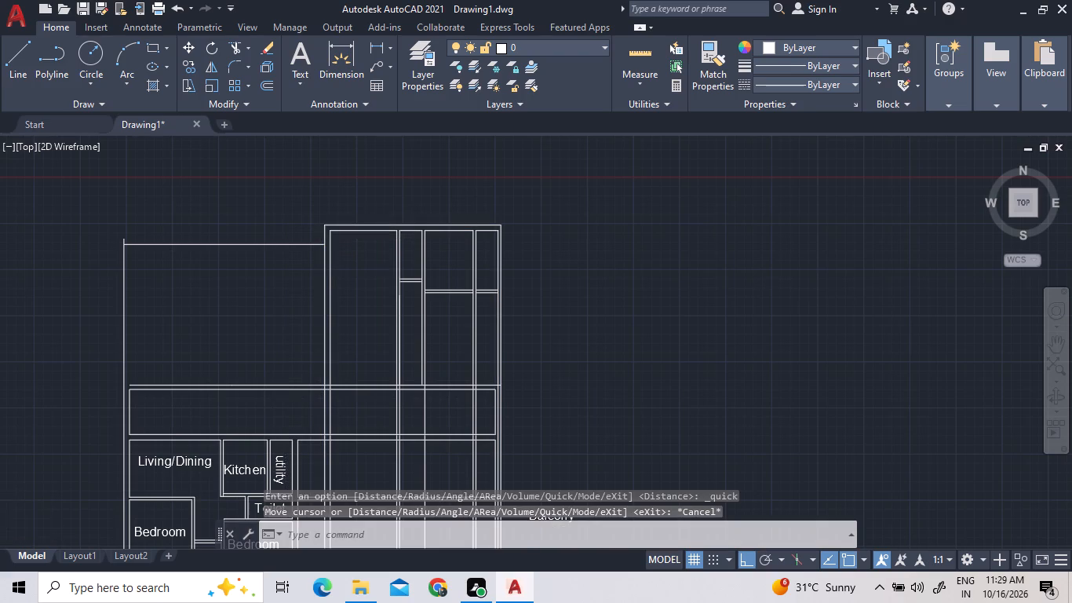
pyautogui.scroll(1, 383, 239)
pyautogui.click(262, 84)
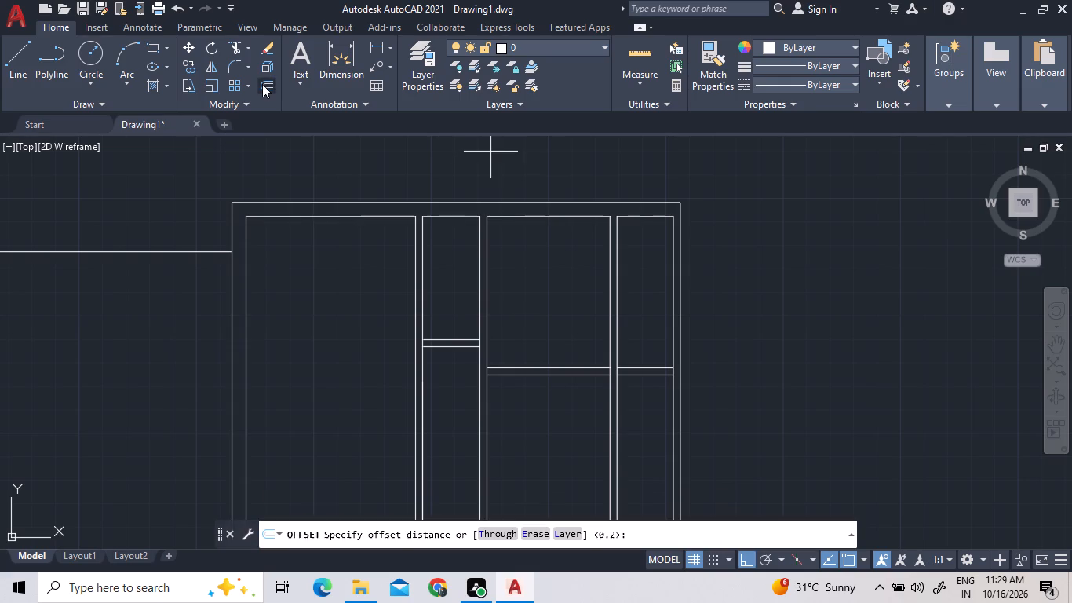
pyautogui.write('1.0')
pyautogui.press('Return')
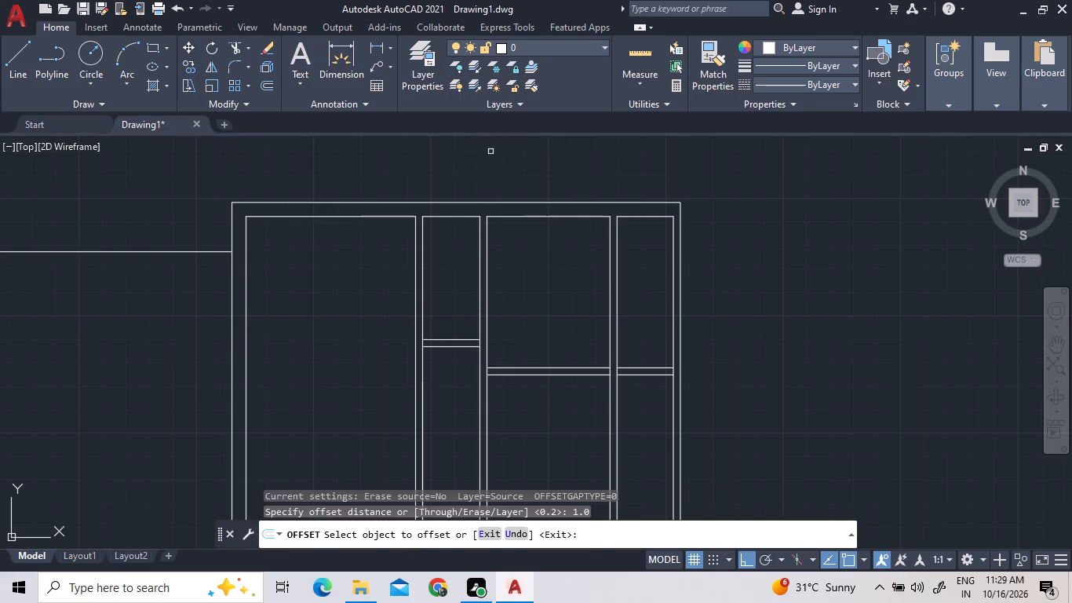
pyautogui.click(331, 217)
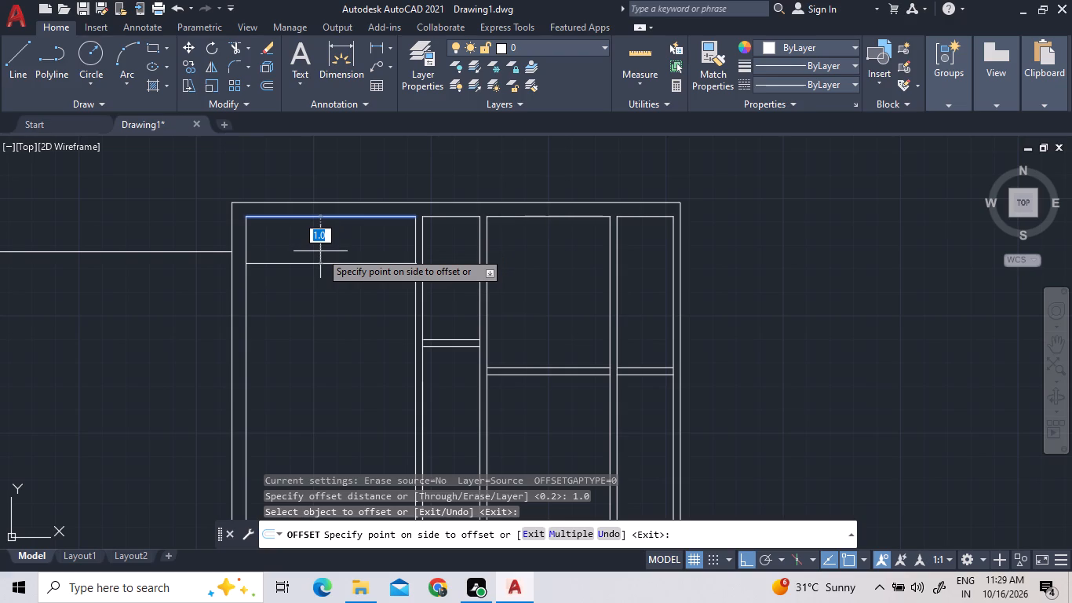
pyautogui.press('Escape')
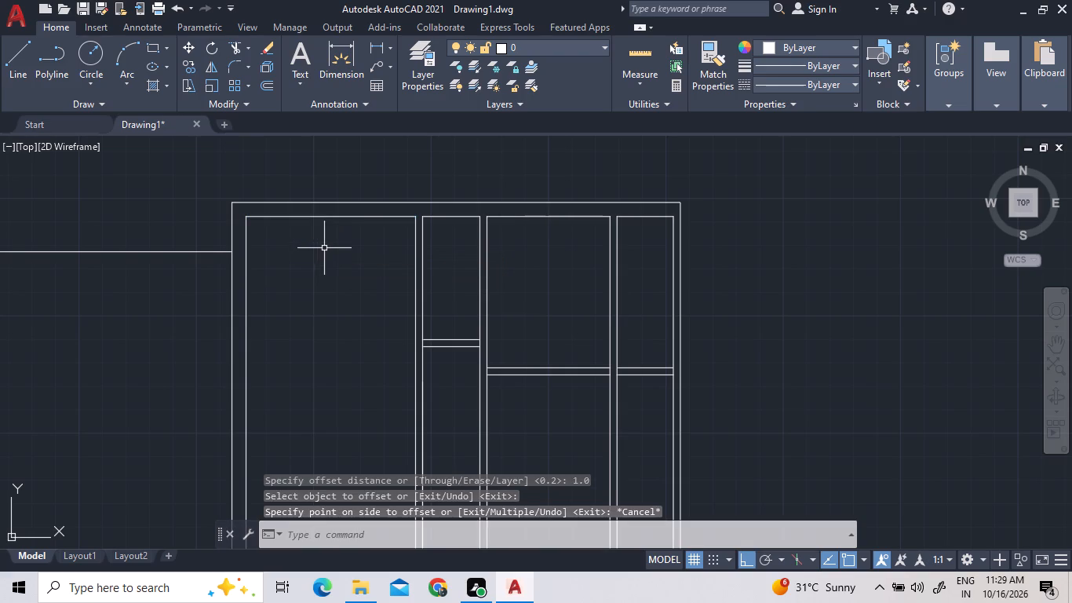
# Offset the inner top wall line of the upper left-hand room 1.75 downward.
pyautogui.click(273, 86)
pyautogui.press('End')
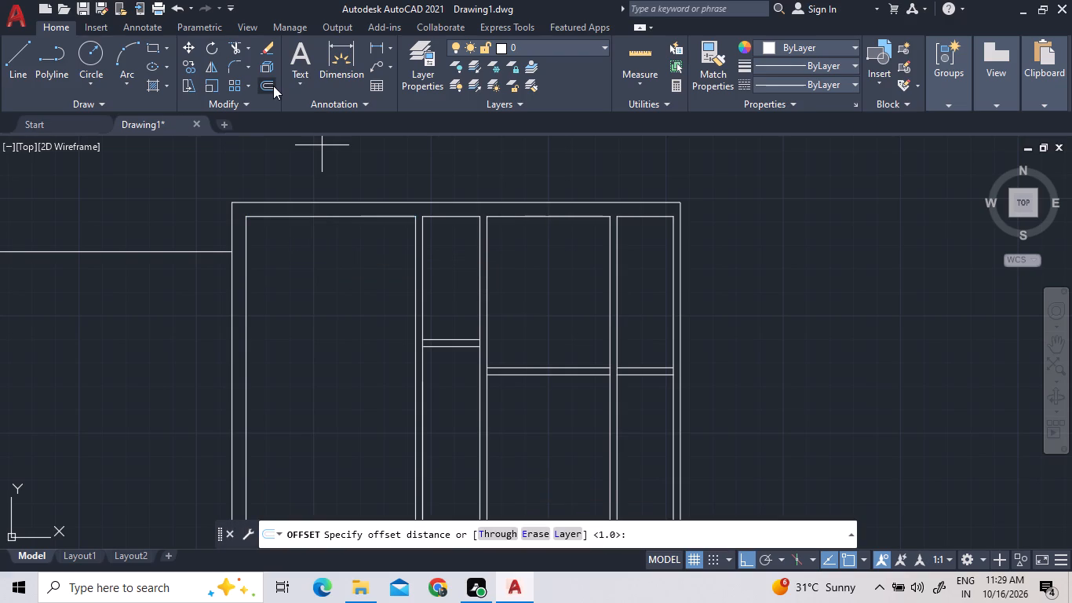
pyautogui.write('1.75')
pyautogui.press('Return')
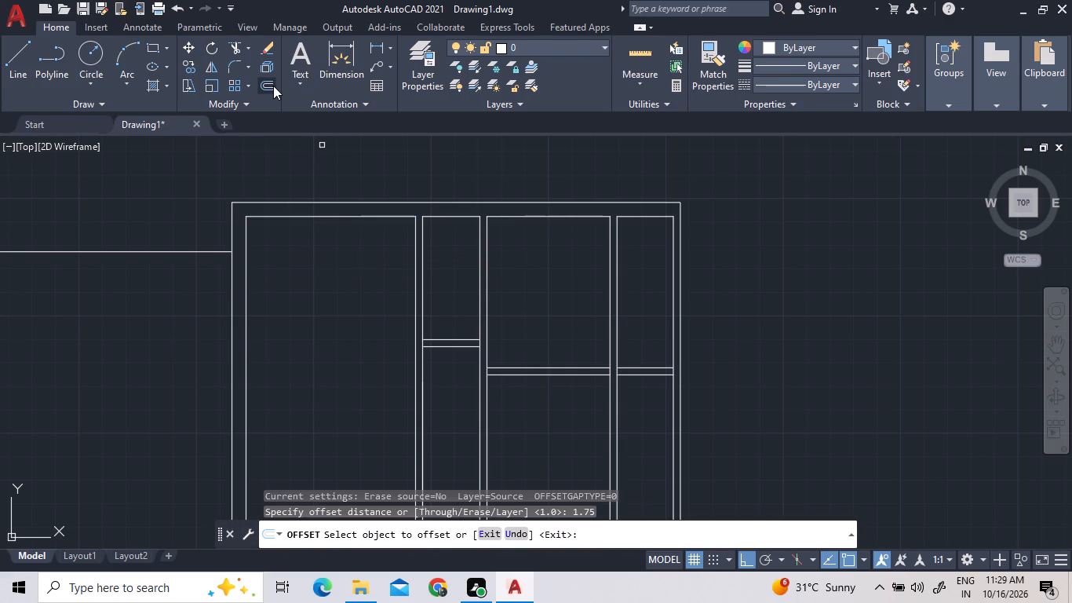
pyautogui.click(334, 217)
pyautogui.click(348, 248)
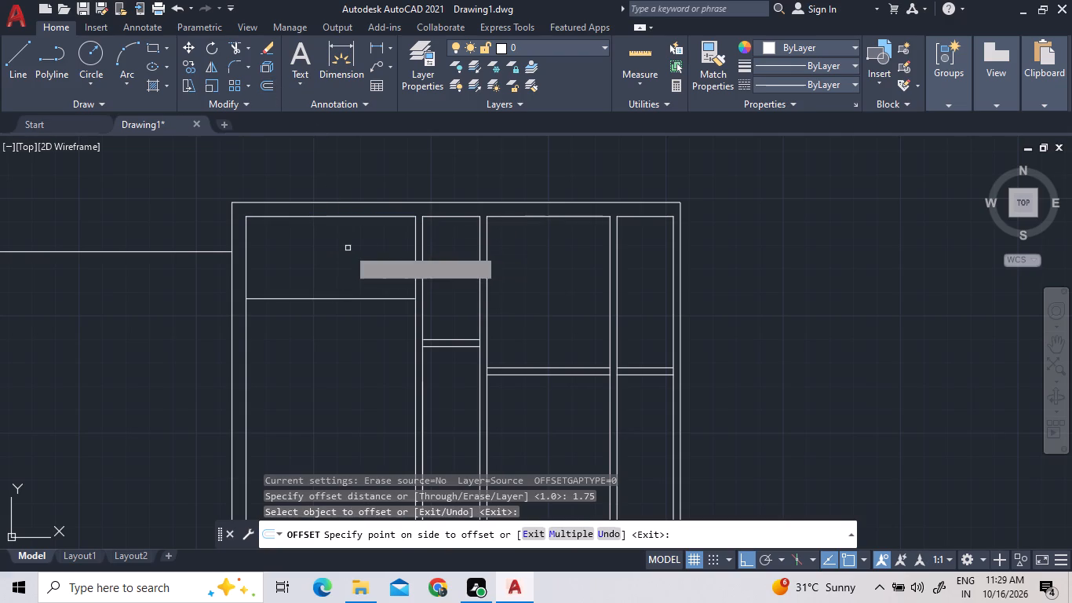
pyautogui.press('Escape')
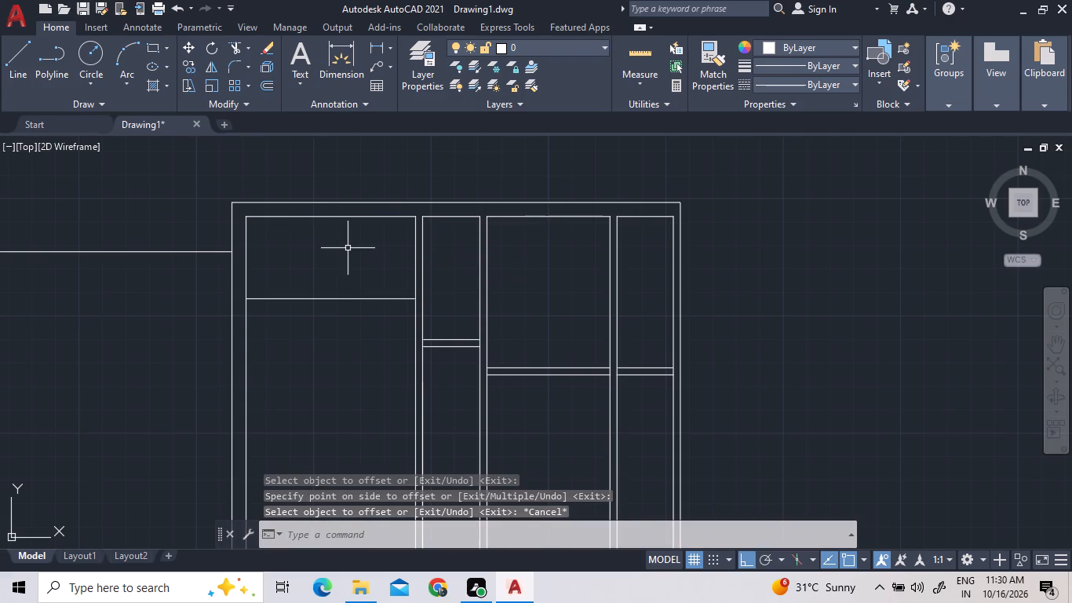
# Offset the new horizontal line in the left-hand room 0.15 downward to form the partition's thickness.
pyautogui.press('o')
pyautogui.press('Return')
pyautogui.write('0.15')
pyautogui.press('Return')
pyautogui.click(356, 301)
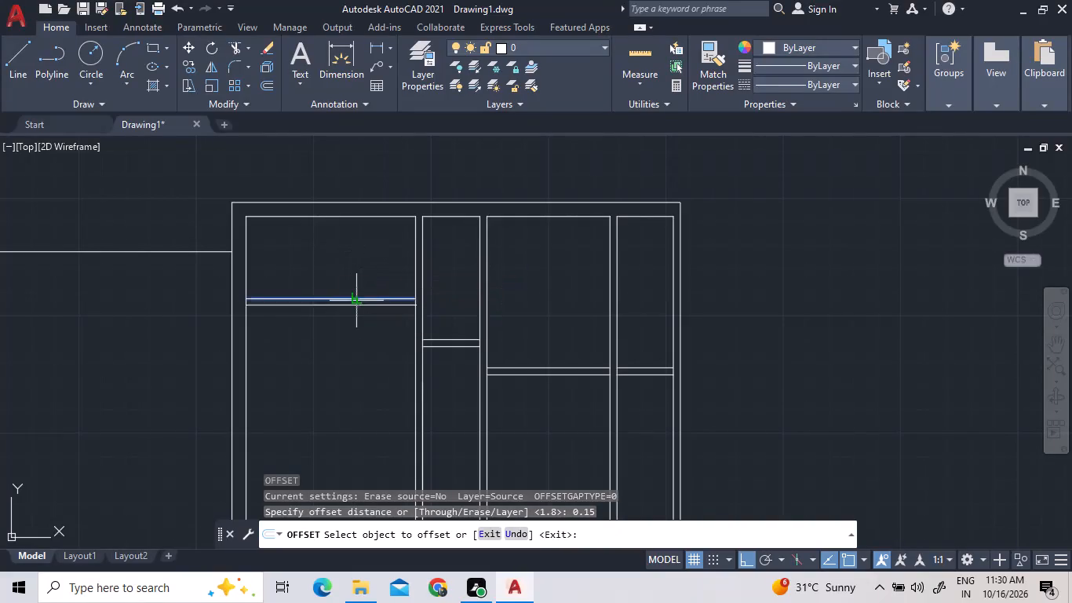
pyautogui.click(357, 308)
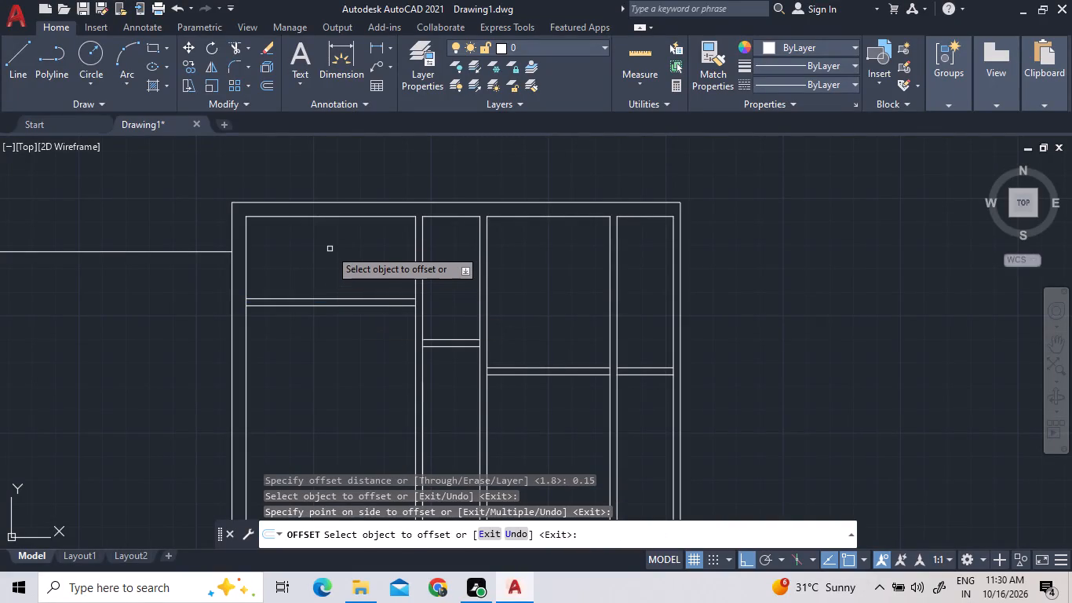
# Offset the lower line of the left-hand room's partition 3.20 downward.
pyautogui.scroll(-1, 330, 249)
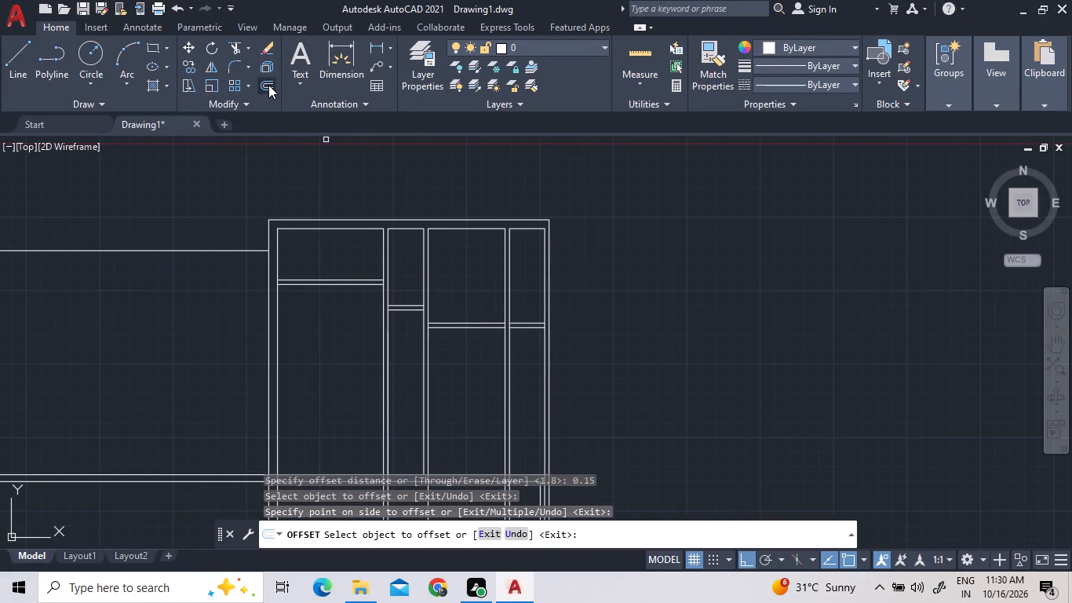
pyautogui.click(268, 85)
pyautogui.write('3.20')
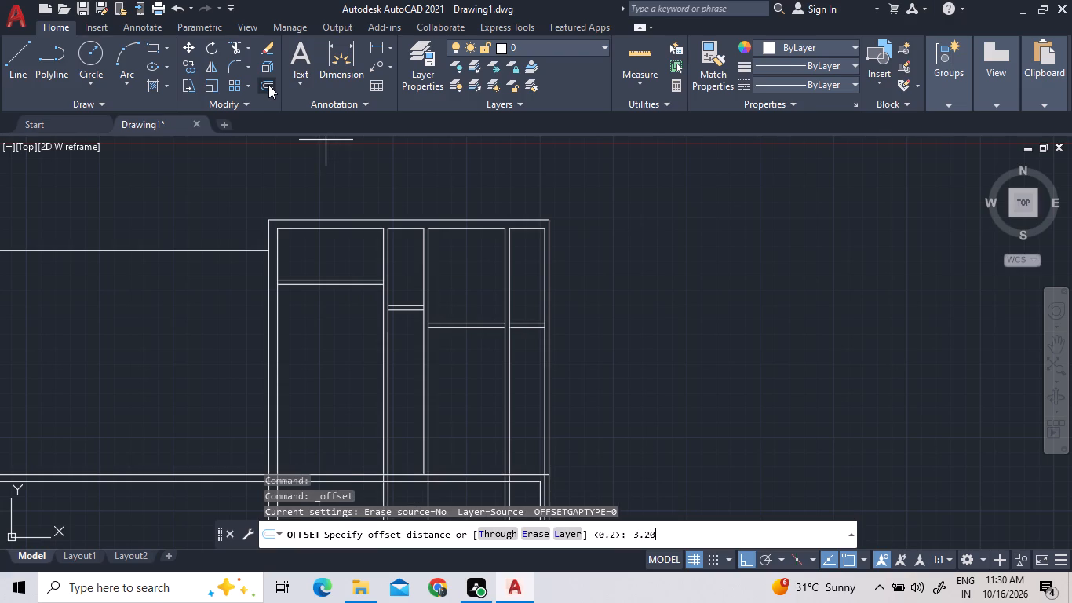
pyautogui.press('Return')
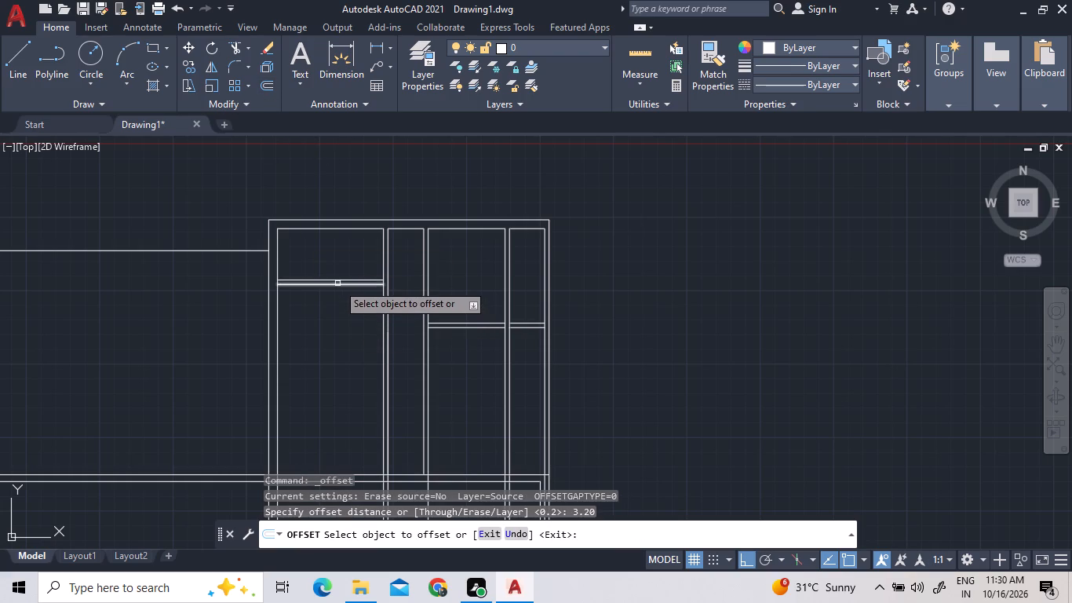
pyautogui.click(337, 283)
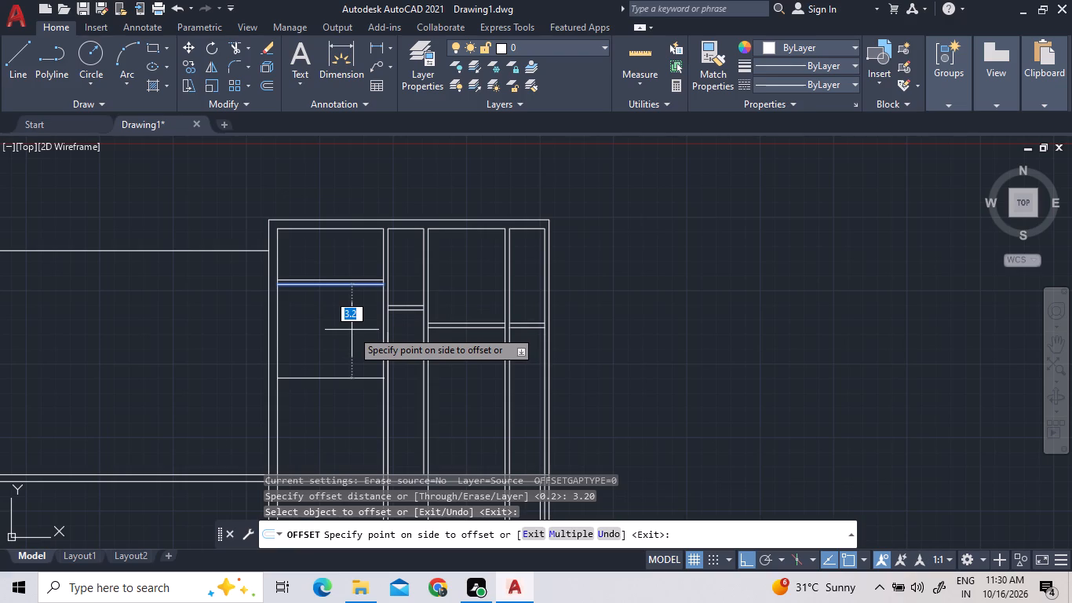
pyautogui.click(352, 330)
# Offset the lowest horizontal line in the left-hand column of rooms 0.15 downward to form a second partition.
pyautogui.click(637, 57)
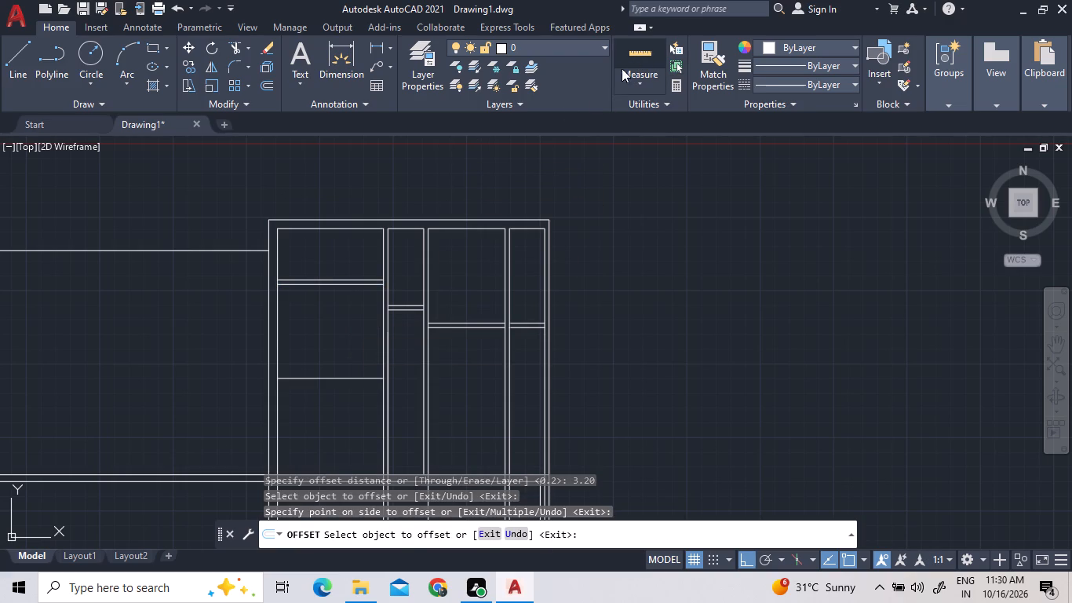
pyautogui.click(270, 93)
pyautogui.click(269, 84)
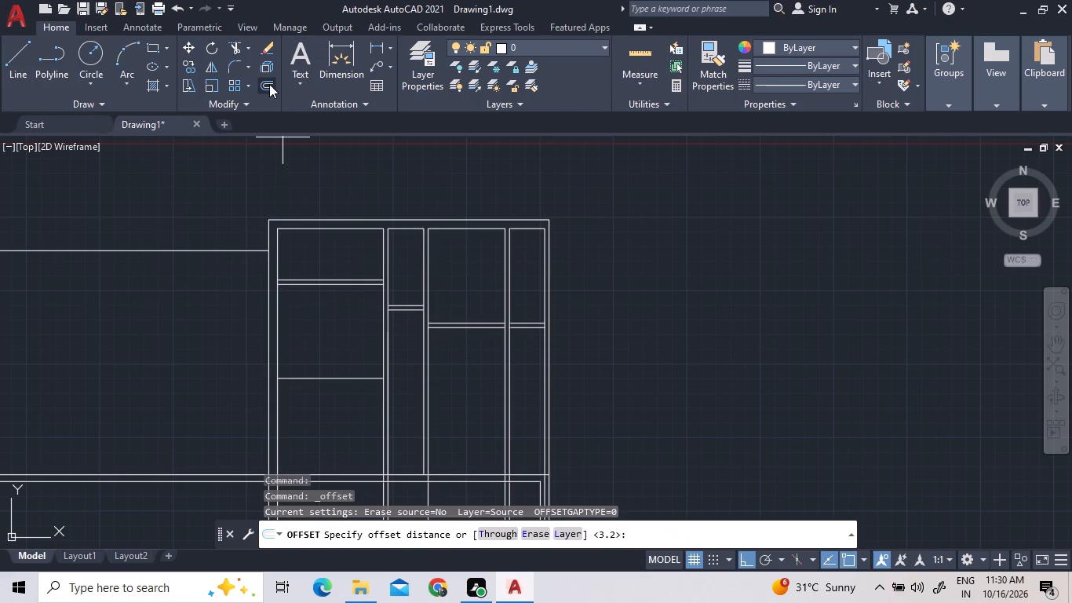
pyautogui.write('0.15')
pyautogui.press('Return')
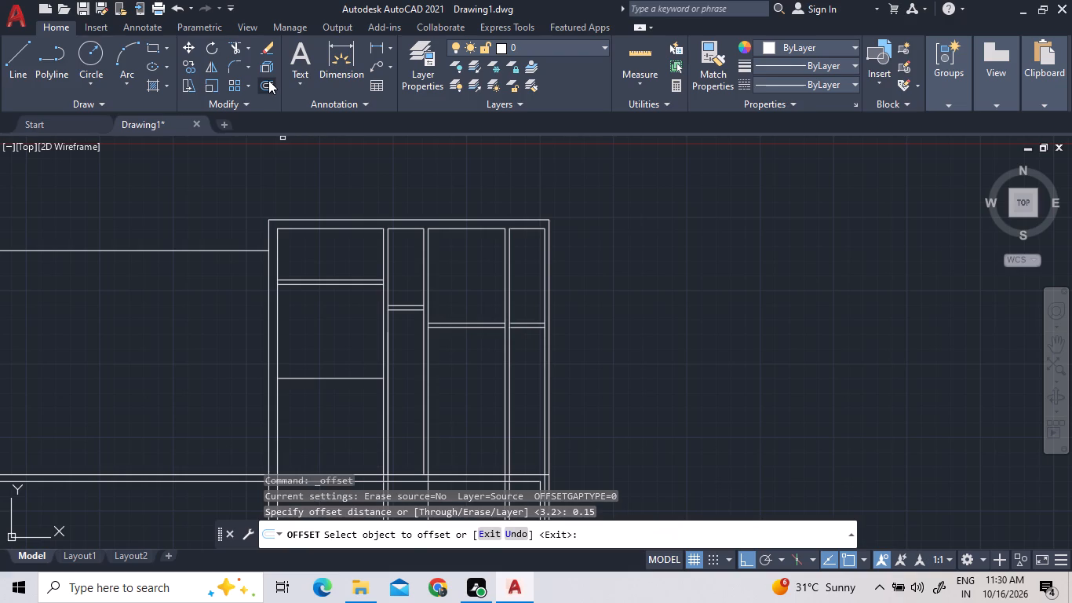
pyautogui.click(353, 378)
pyautogui.click(362, 402)
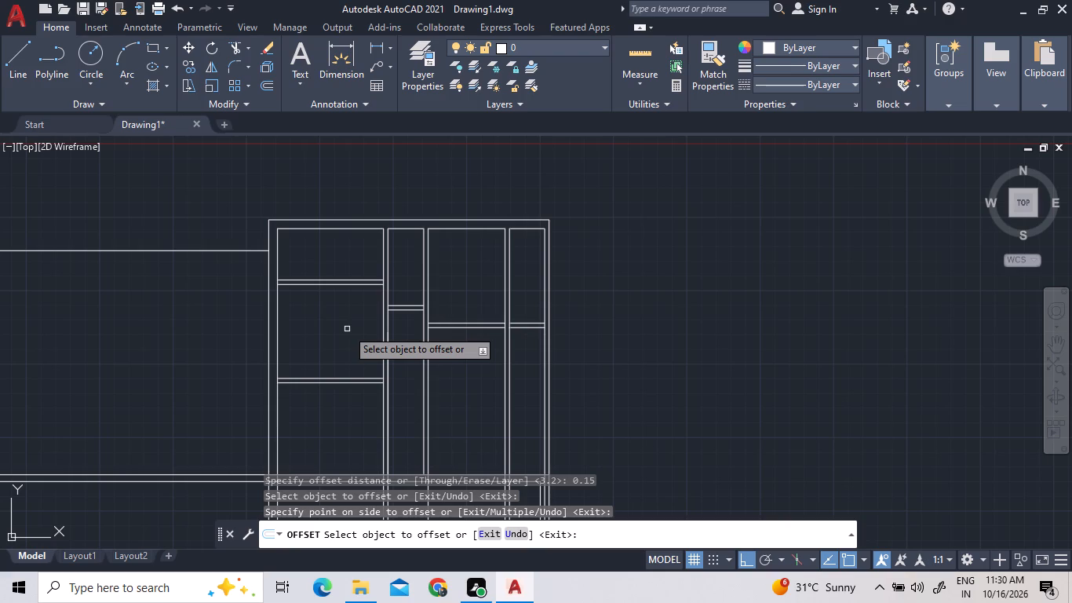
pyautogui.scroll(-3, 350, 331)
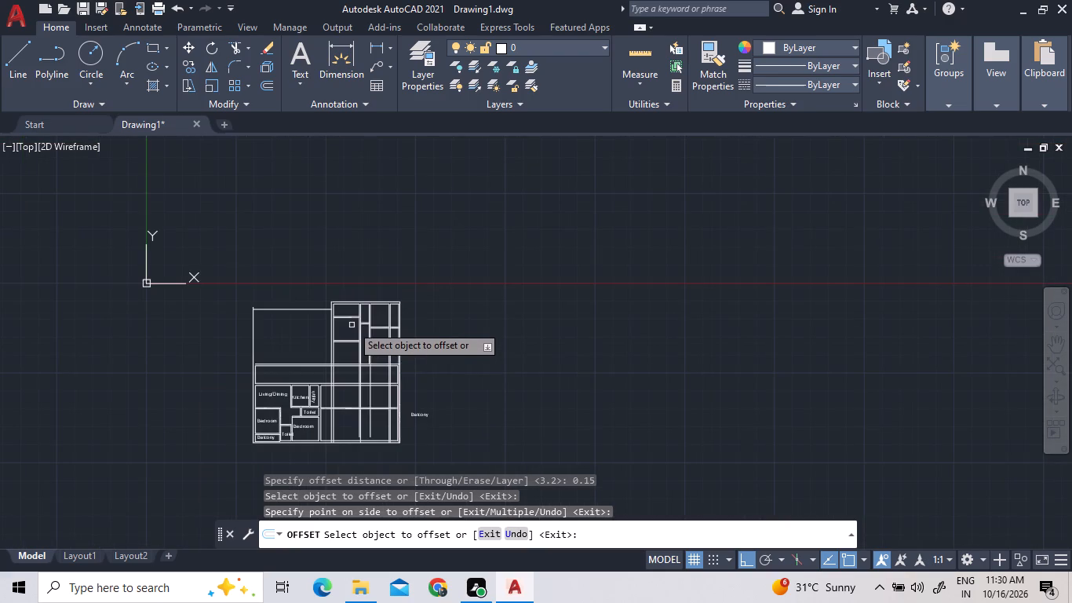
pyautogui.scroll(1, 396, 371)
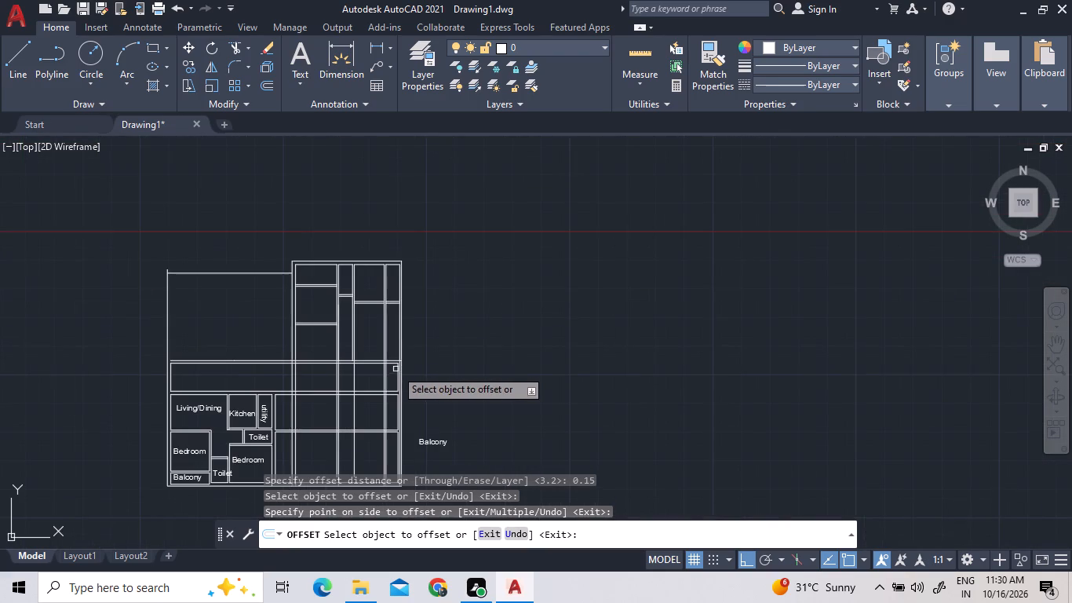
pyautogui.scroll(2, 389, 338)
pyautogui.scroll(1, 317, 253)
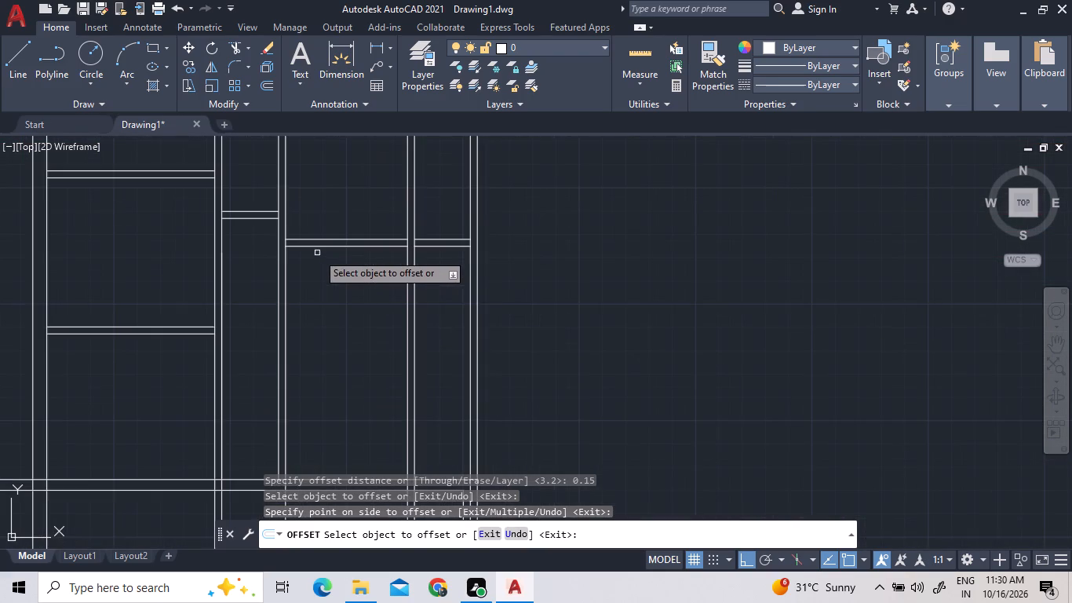
# Trim the vertical wall lines between the two partition lines at both ends of the narrow second column's partition.
pyautogui.click(234, 46)
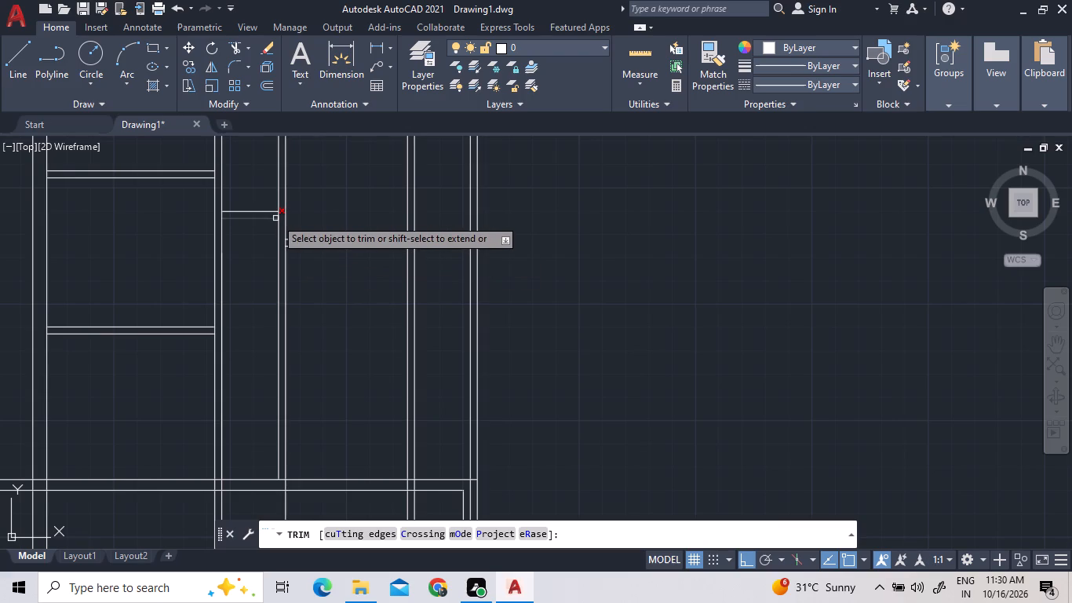
pyautogui.scroll(2, 277, 218)
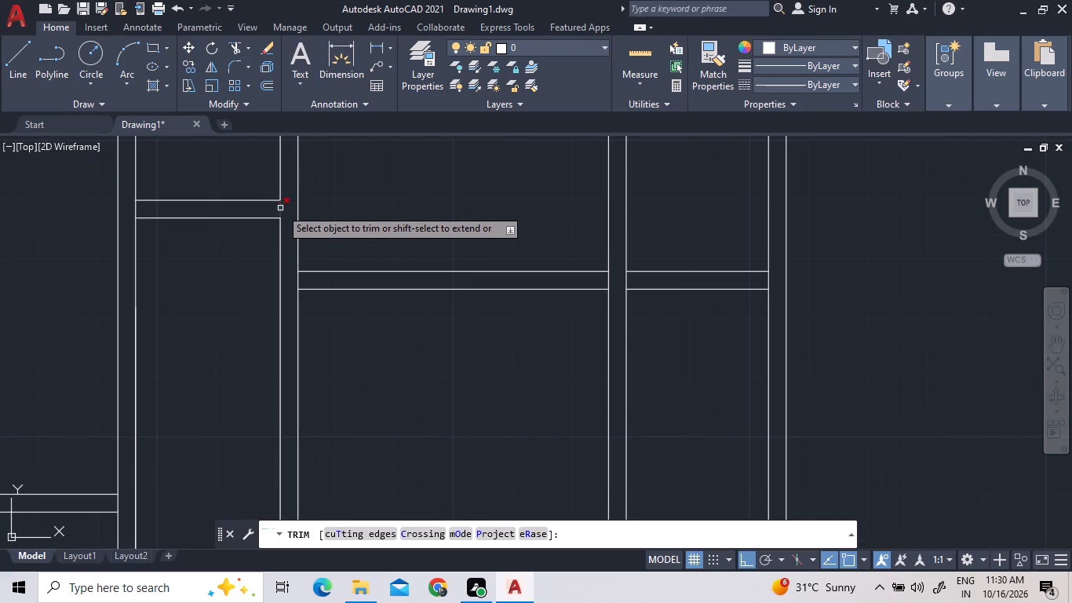
pyautogui.click(280, 208)
pyautogui.click(137, 205)
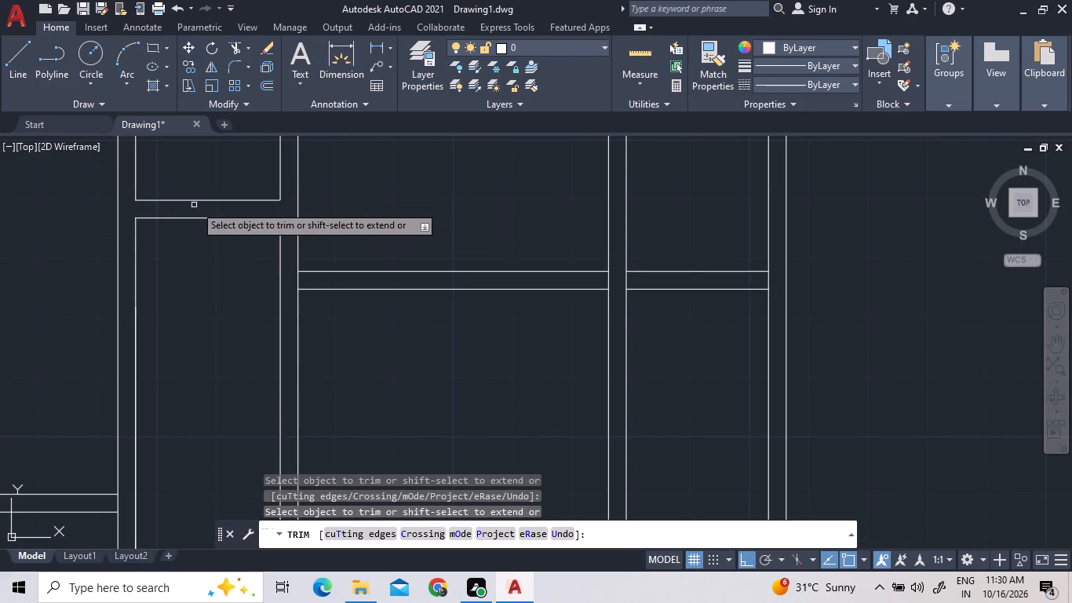
pyautogui.scroll(-2, 195, 205)
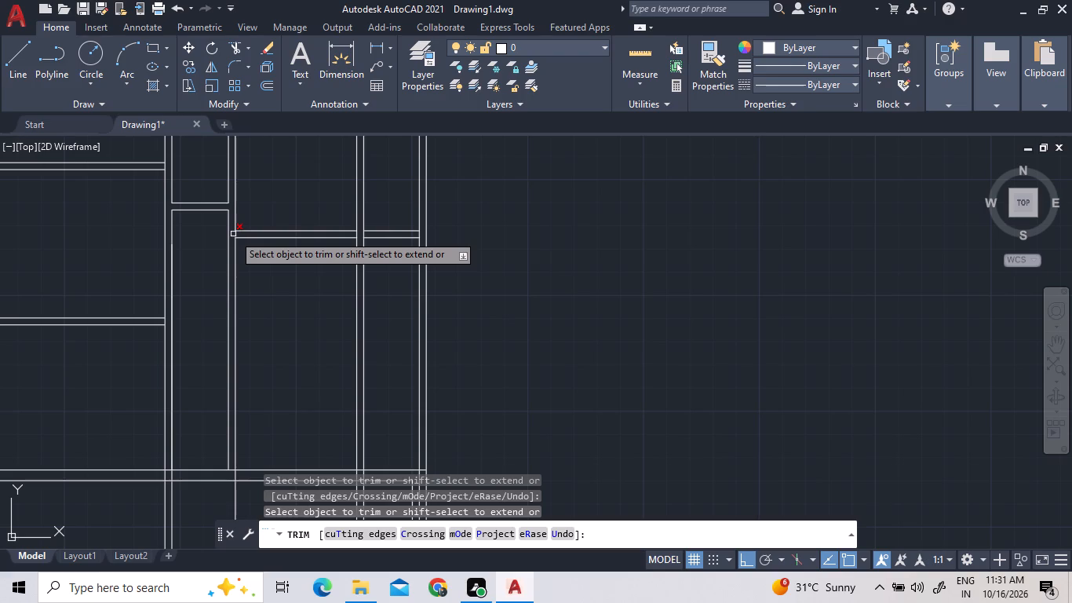
# Trim the vertical wall lines crossing the horizontal partition of the two right-hand columns at its ends and middle junction.
pyautogui.scroll(3, 233, 234)
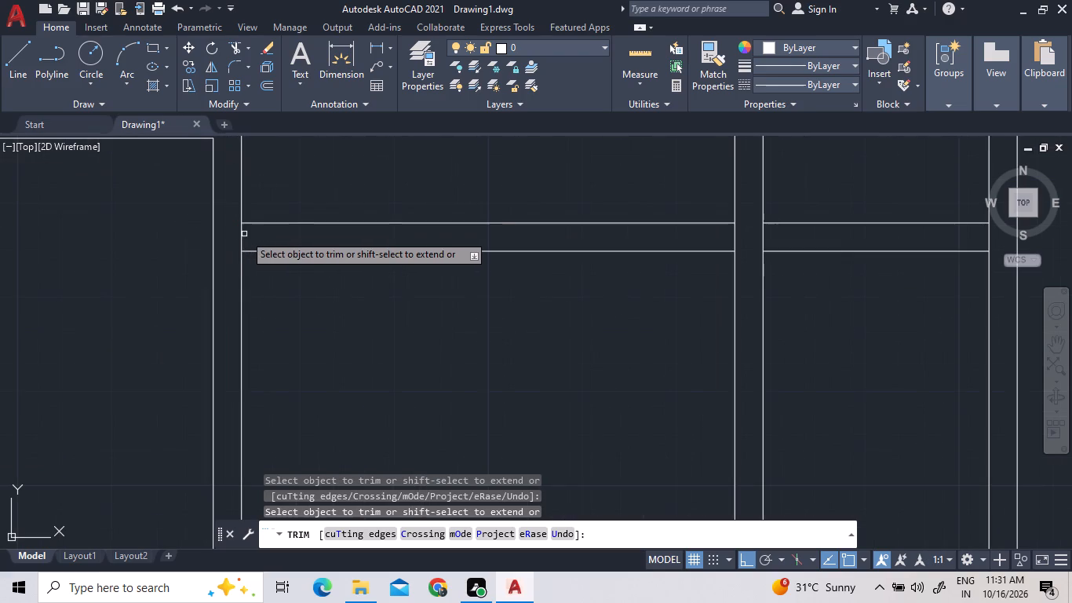
pyautogui.click(239, 235)
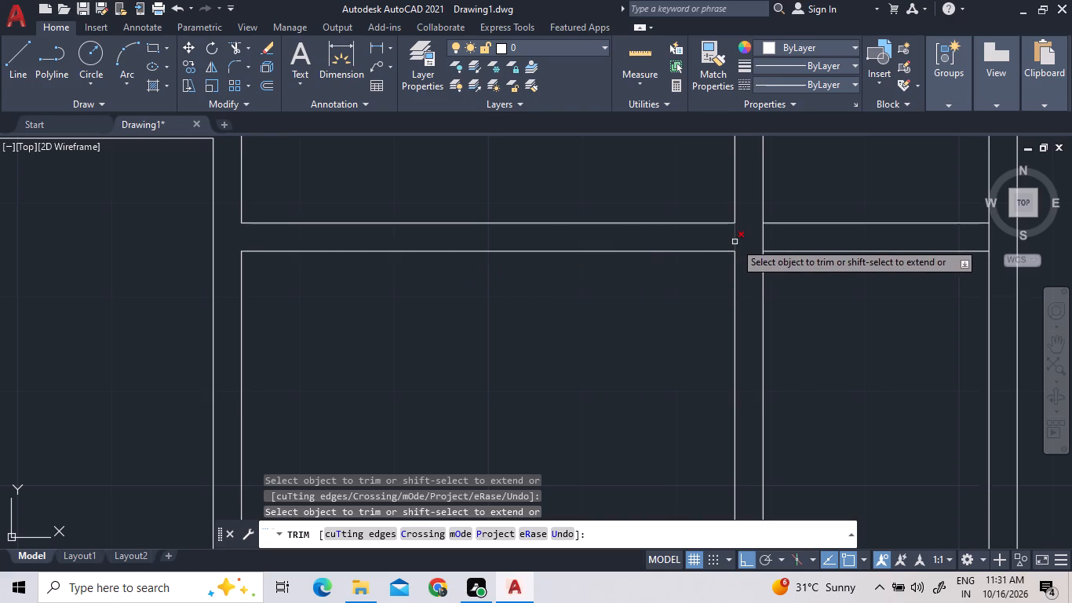
pyautogui.click(735, 242)
pyautogui.click(762, 241)
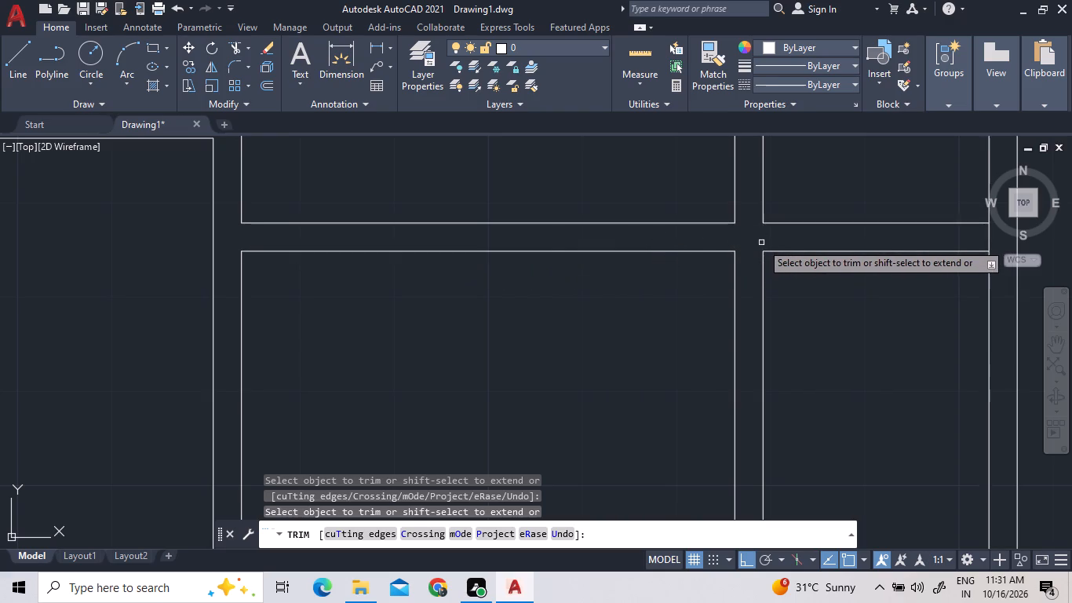
pyautogui.scroll(-3, 761, 243)
pyautogui.click(848, 241)
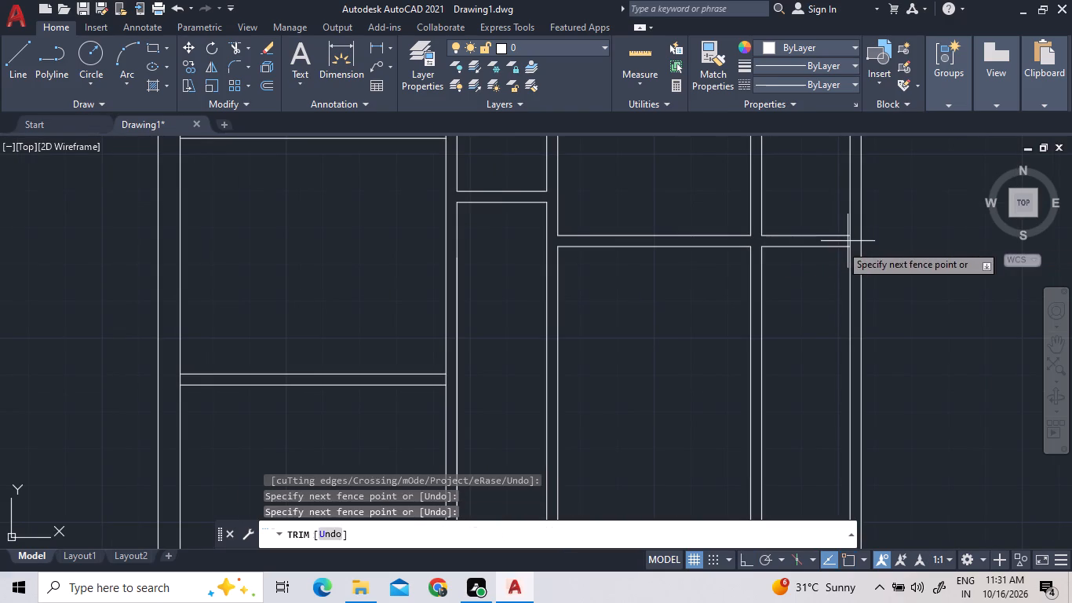
pyautogui.click(854, 243)
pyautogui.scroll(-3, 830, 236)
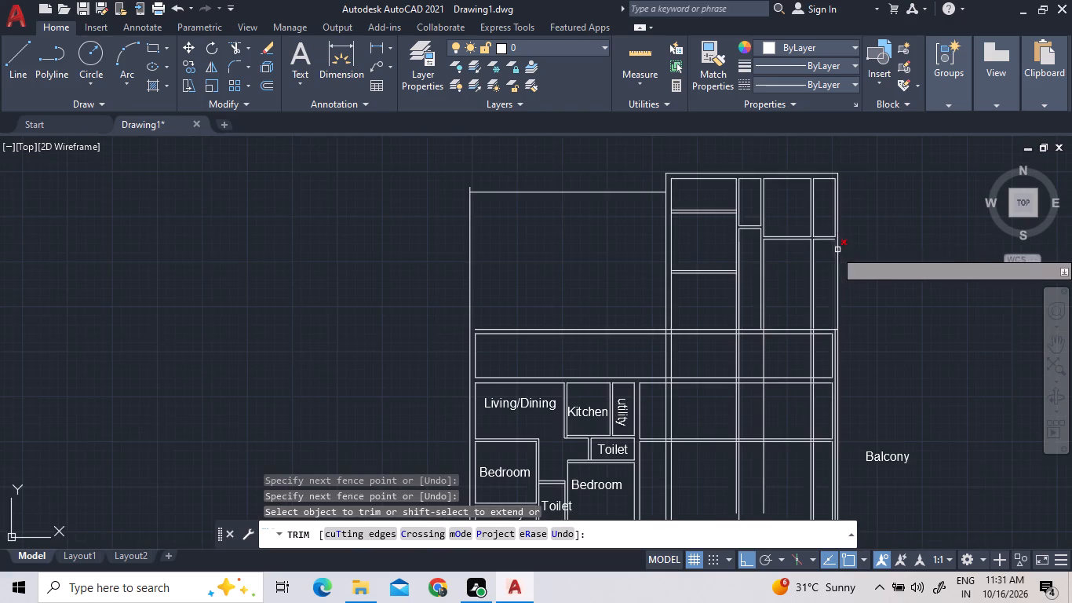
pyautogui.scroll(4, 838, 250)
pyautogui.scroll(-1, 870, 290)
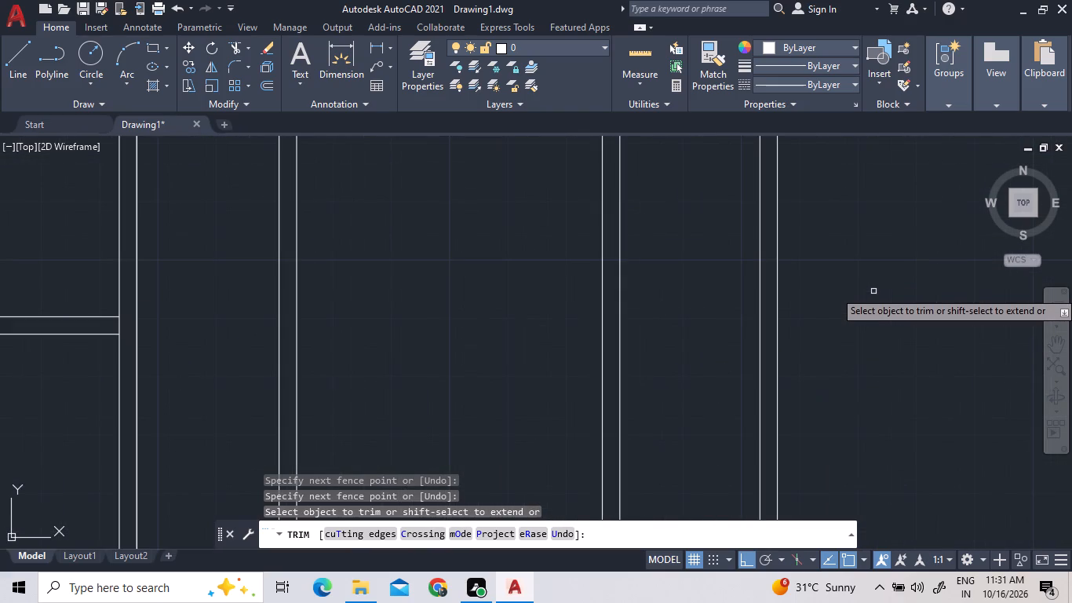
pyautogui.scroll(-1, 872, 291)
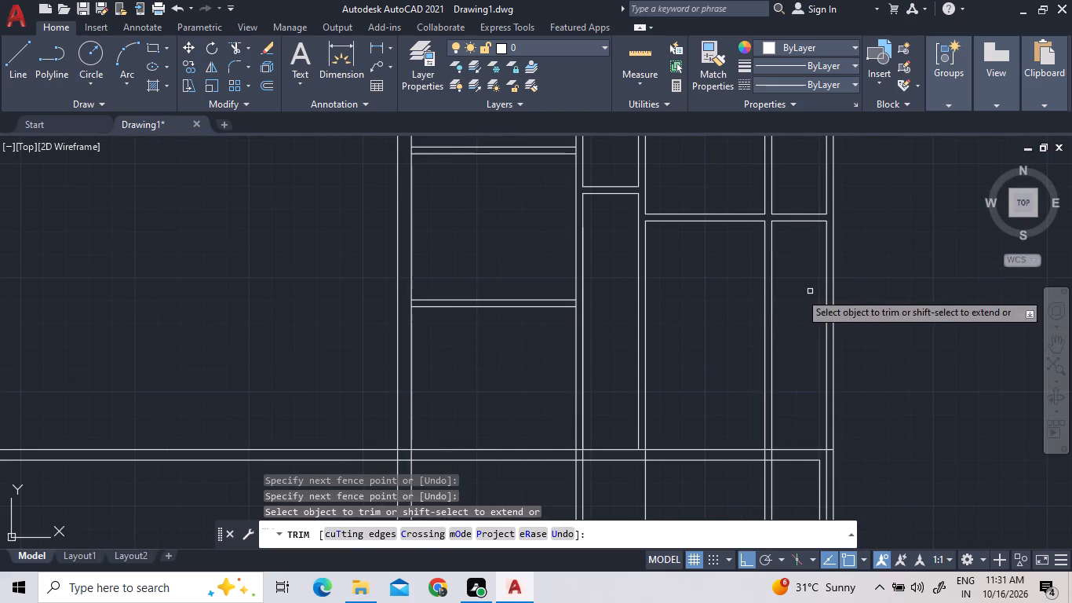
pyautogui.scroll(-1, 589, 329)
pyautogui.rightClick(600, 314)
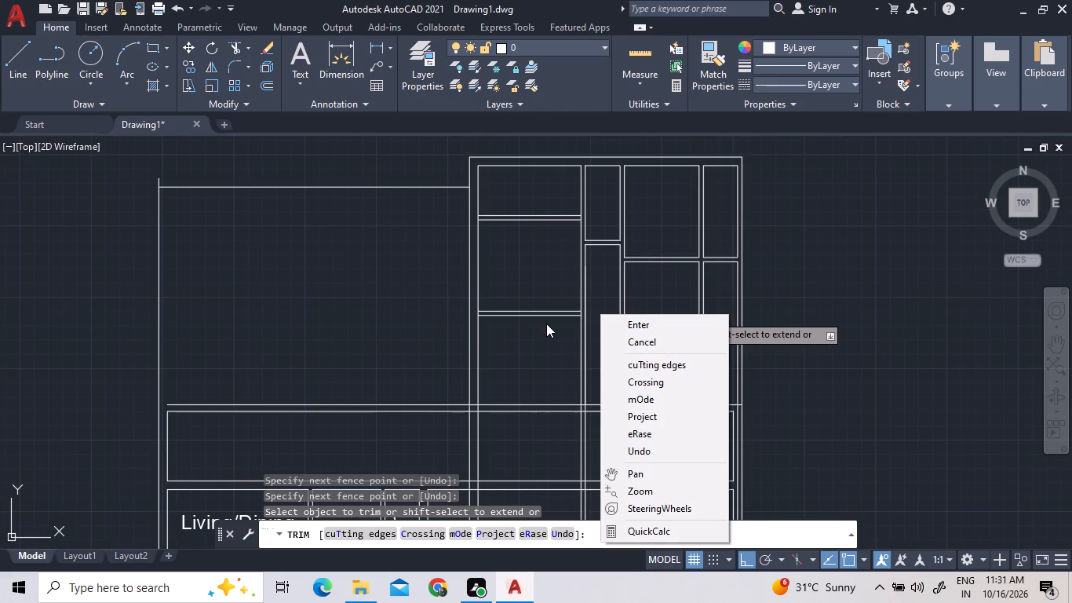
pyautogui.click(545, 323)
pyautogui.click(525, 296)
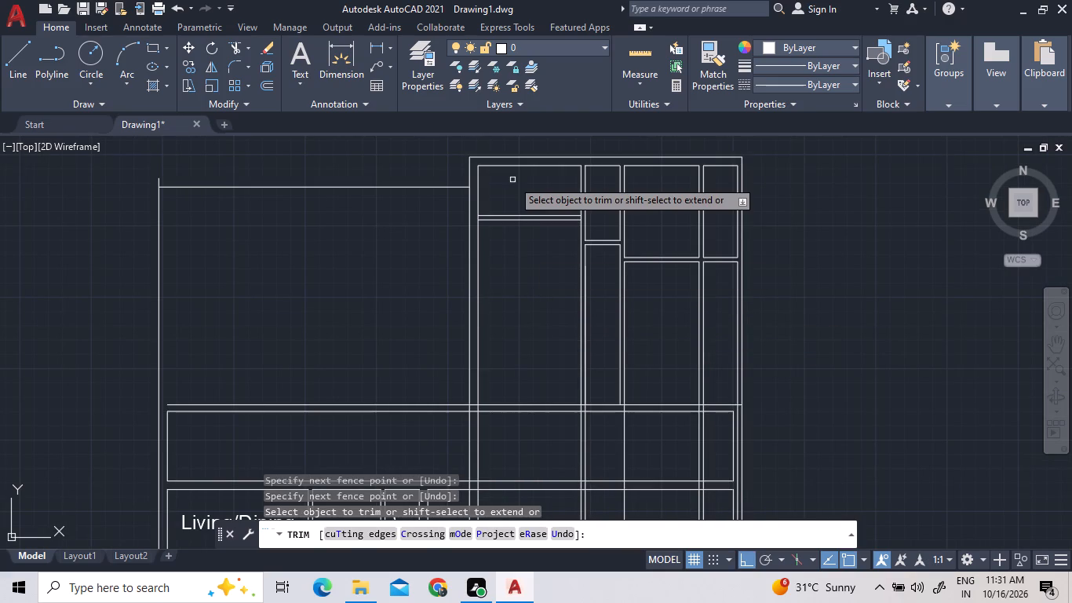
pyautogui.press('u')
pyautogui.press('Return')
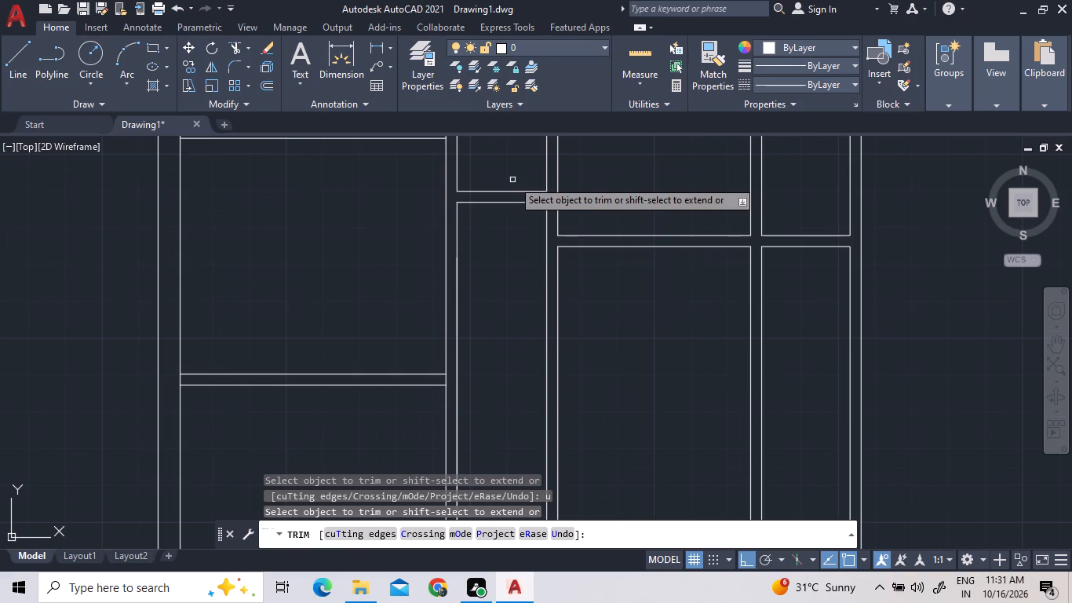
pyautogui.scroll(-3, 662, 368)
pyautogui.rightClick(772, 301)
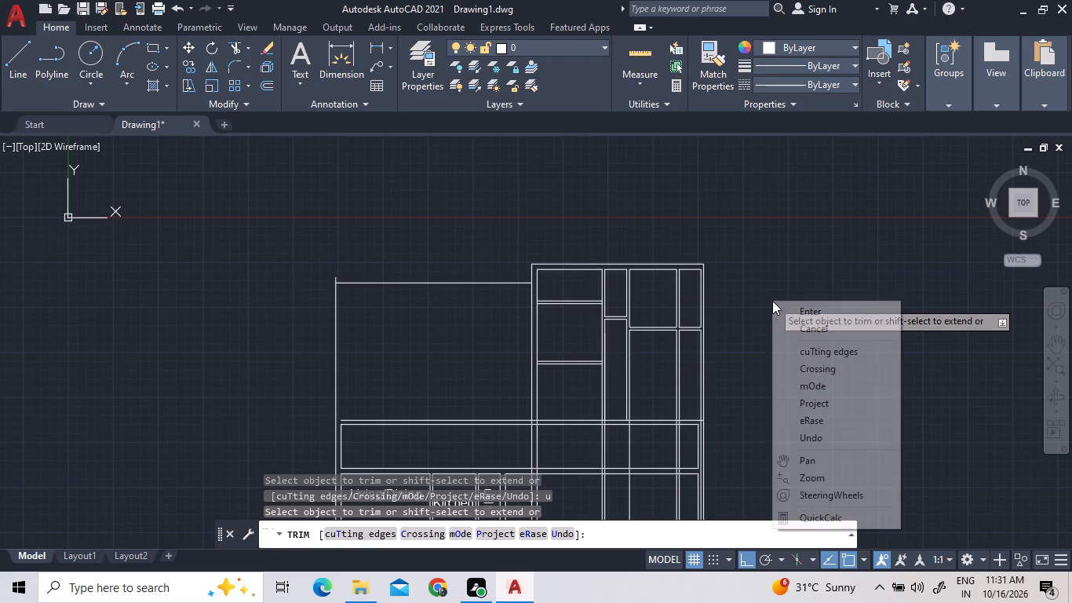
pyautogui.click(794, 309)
# Trim away both vertical lines of the partition between the two right-hand columns, from the horizontal partition down to the lower wall.
pyautogui.scroll(2, 735, 413)
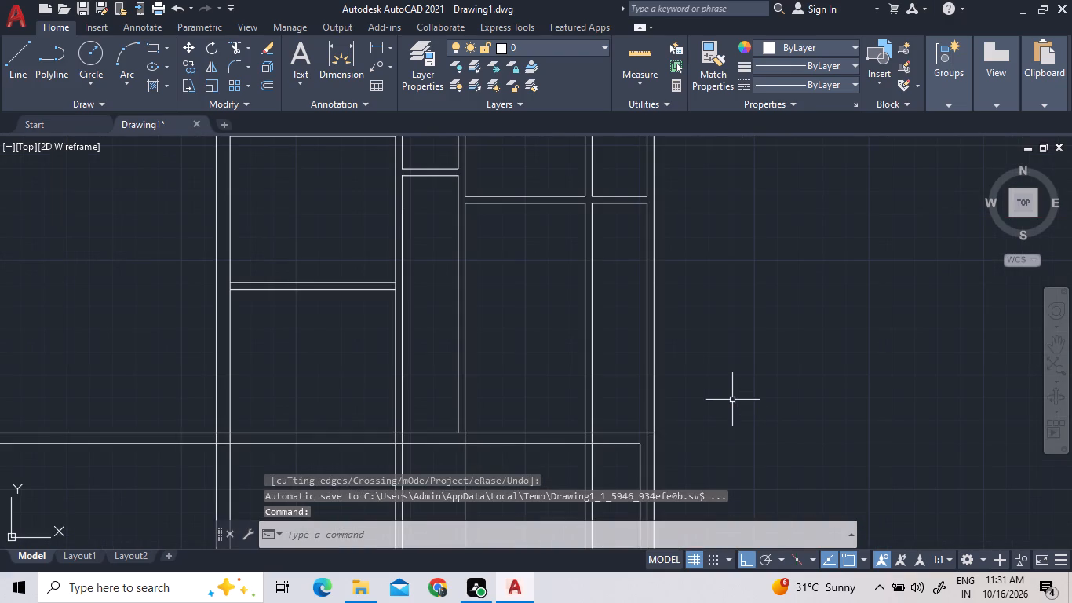
pyautogui.click(266, 81)
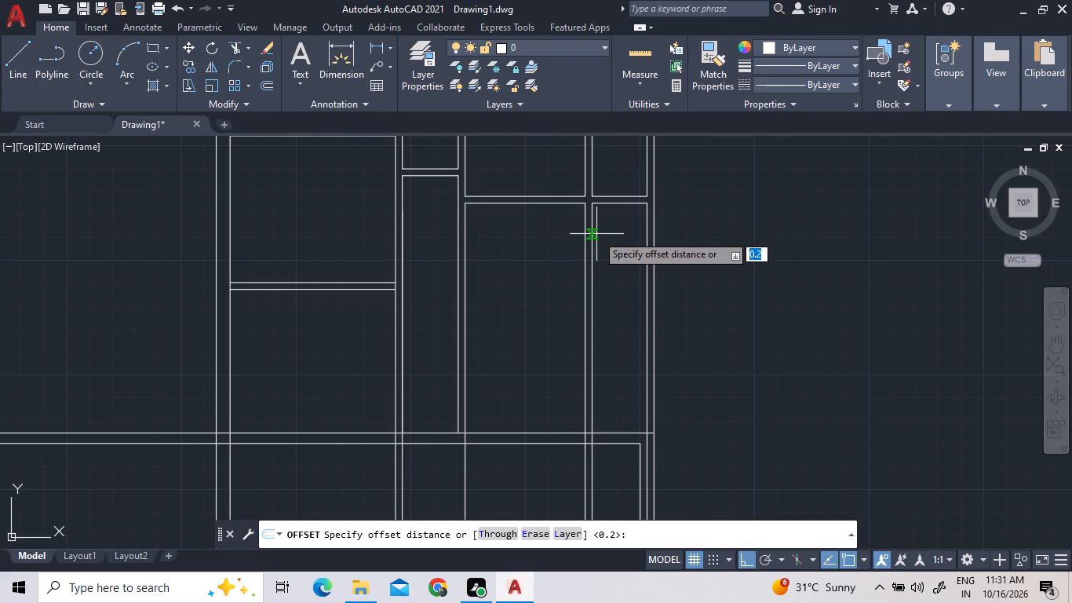
pyautogui.click(238, 47)
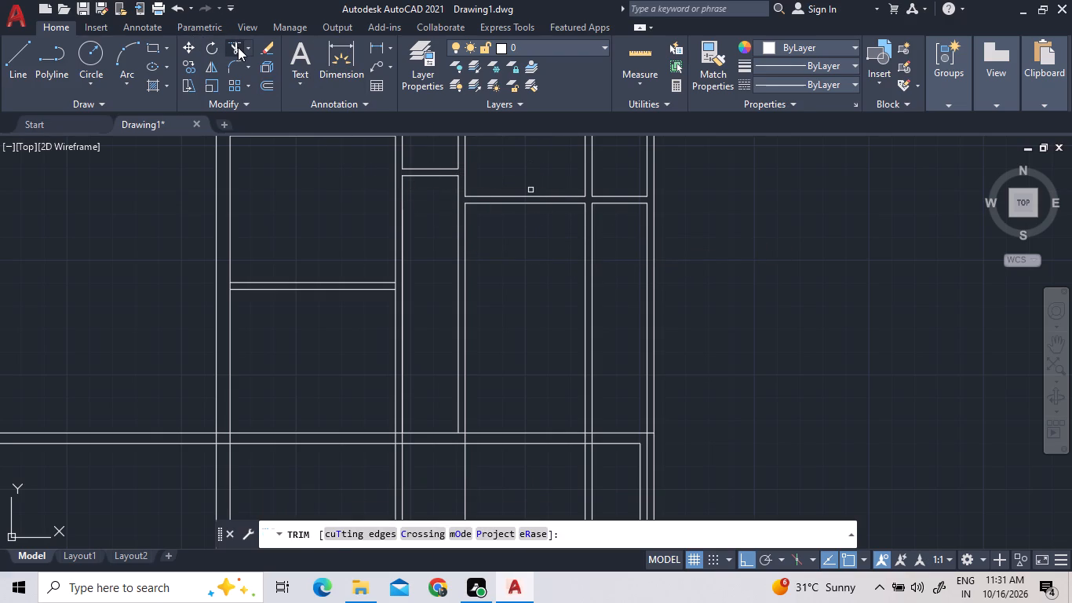
pyautogui.click(593, 250)
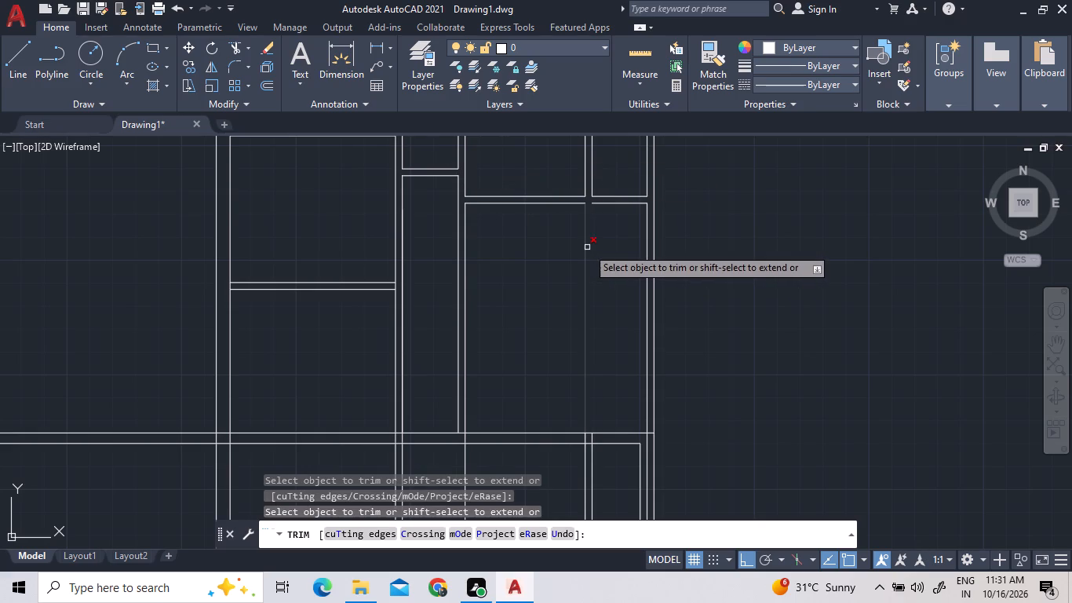
pyautogui.click(586, 247)
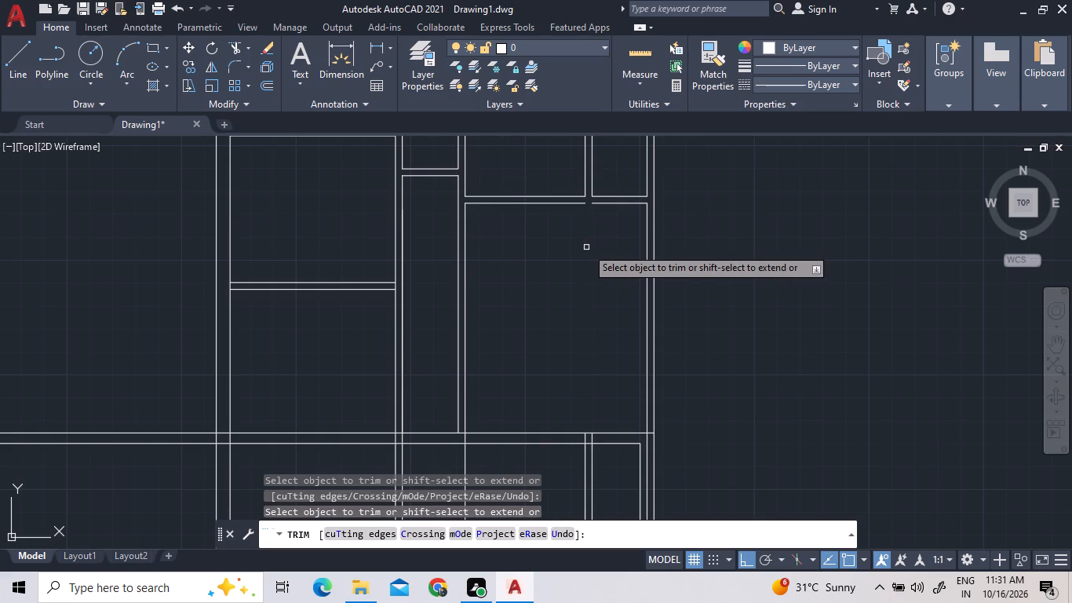
pyautogui.rightClick(586, 247)
pyautogui.click(598, 252)
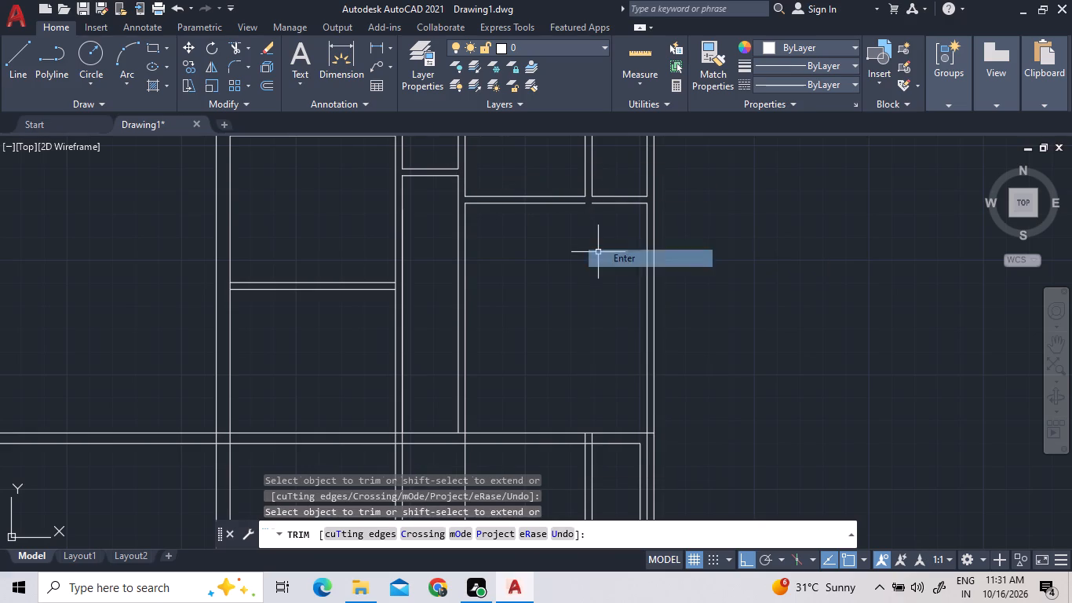
# Join the two collinear lower segments of the right-hand horizontal partition into one line.
pyautogui.click(569, 202)
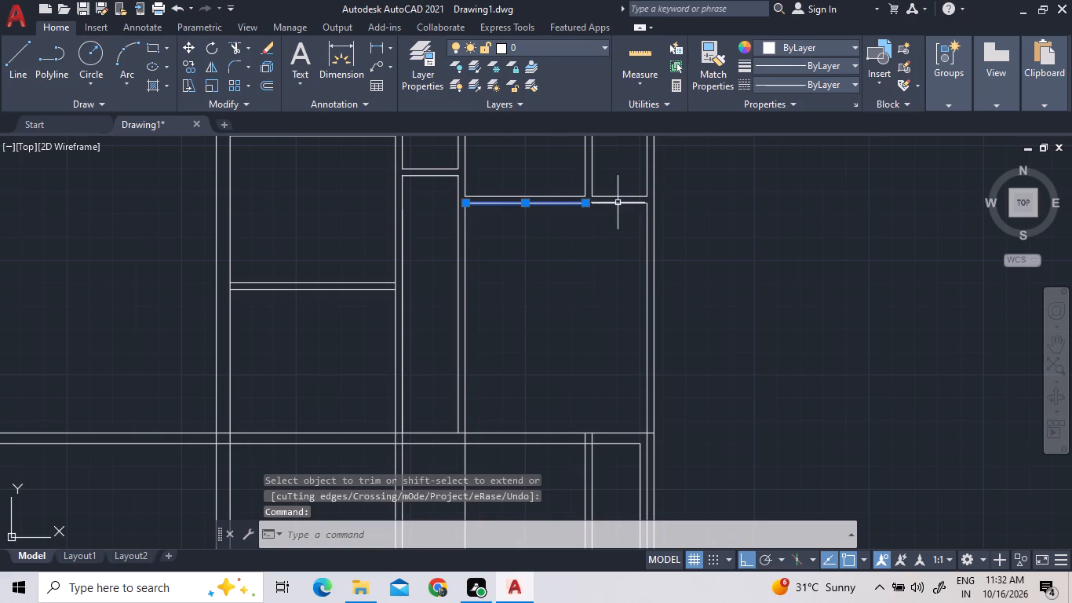
pyautogui.click(620, 203)
pyautogui.write('j')
pyautogui.press('space')
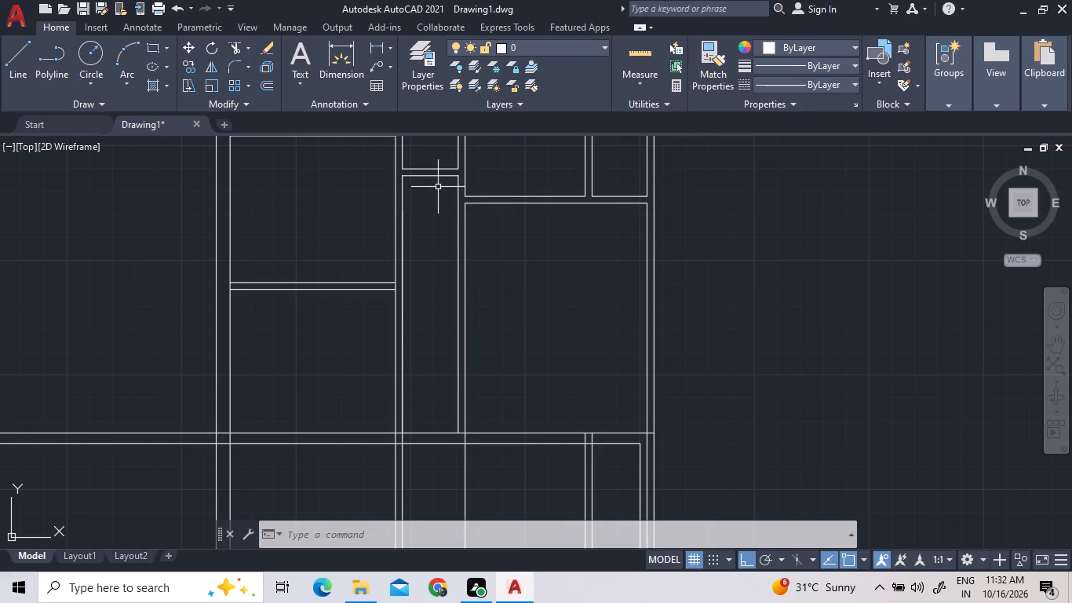
# Offset the joined lower partition line of the right-hand room 1.22 downward.
pyautogui.click(264, 90)
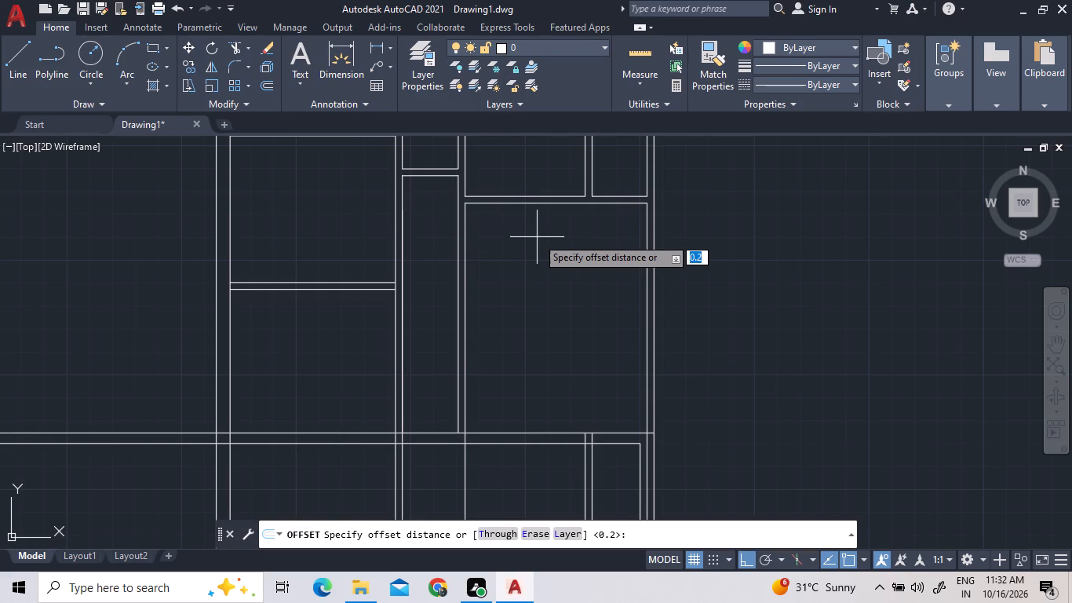
pyautogui.write('1.22')
pyautogui.press('Return')
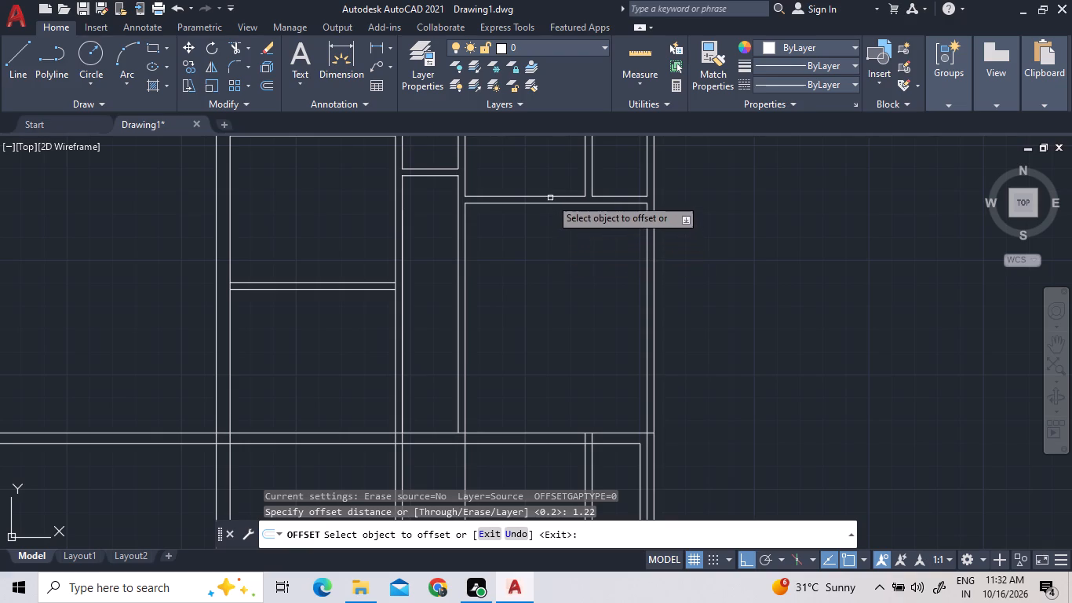
pyautogui.click(547, 203)
pyautogui.click(560, 261)
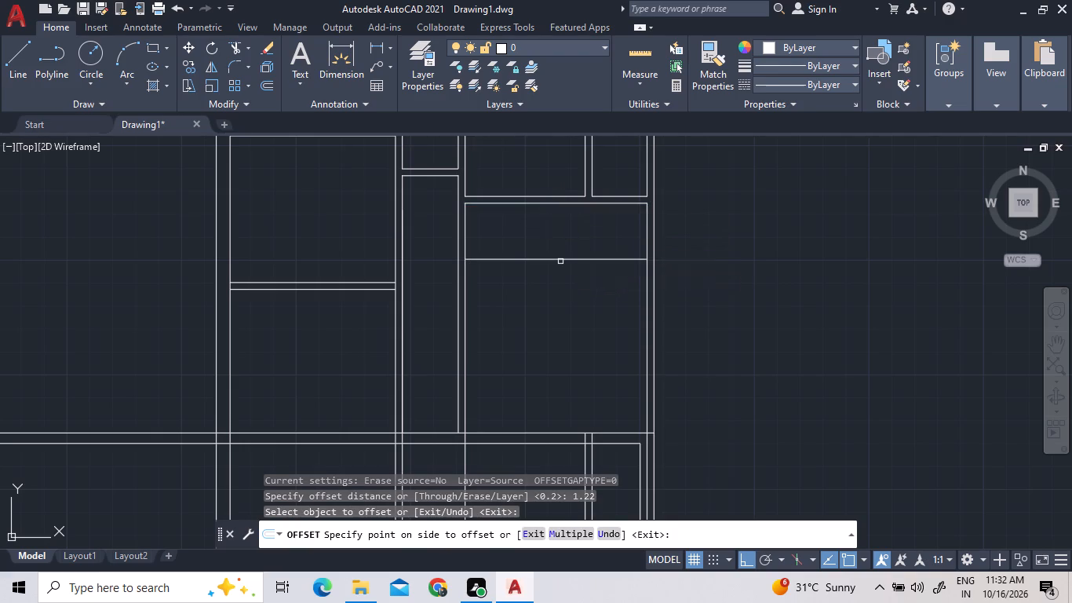
# Offset the new horizontal line in the right-hand room 0.15 downward to form the partition's thickness.
pyautogui.click(278, 80)
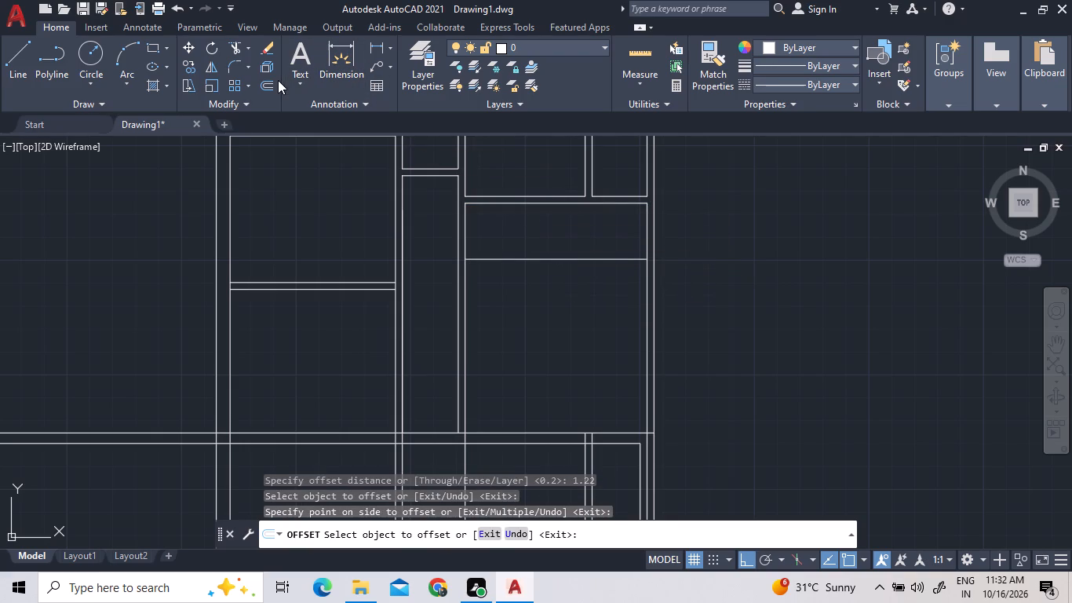
pyautogui.click(270, 82)
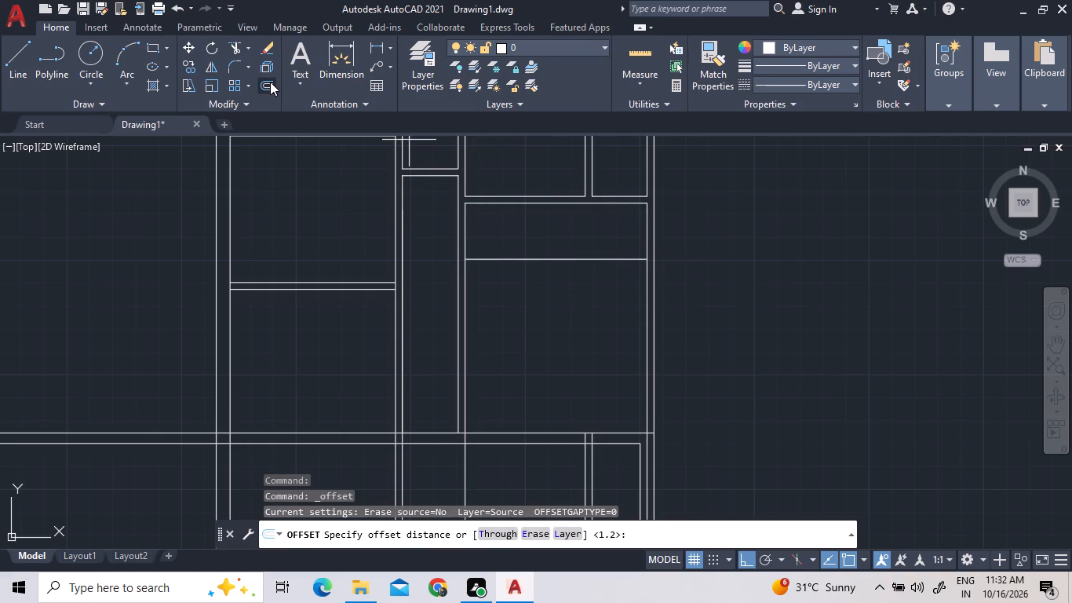
pyautogui.write('0.15')
pyautogui.press('Return')
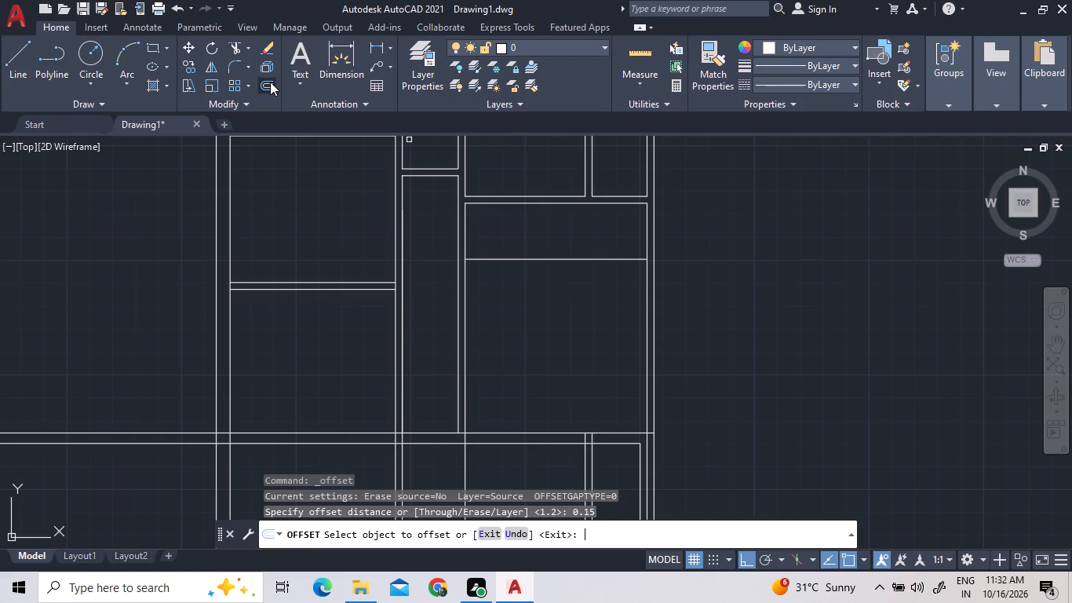
pyautogui.click(545, 258)
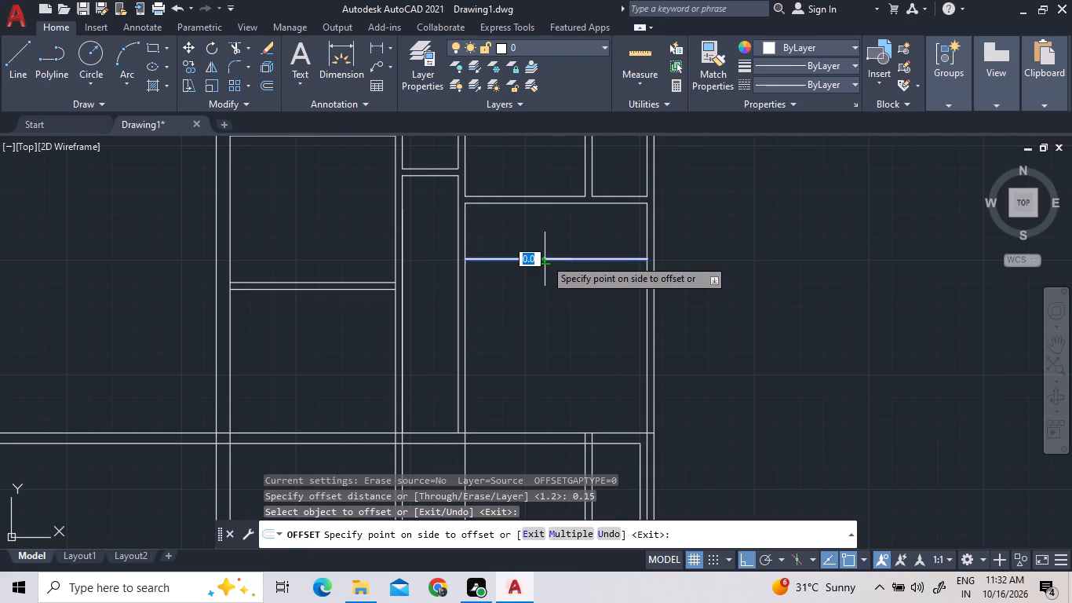
pyautogui.click(549, 272)
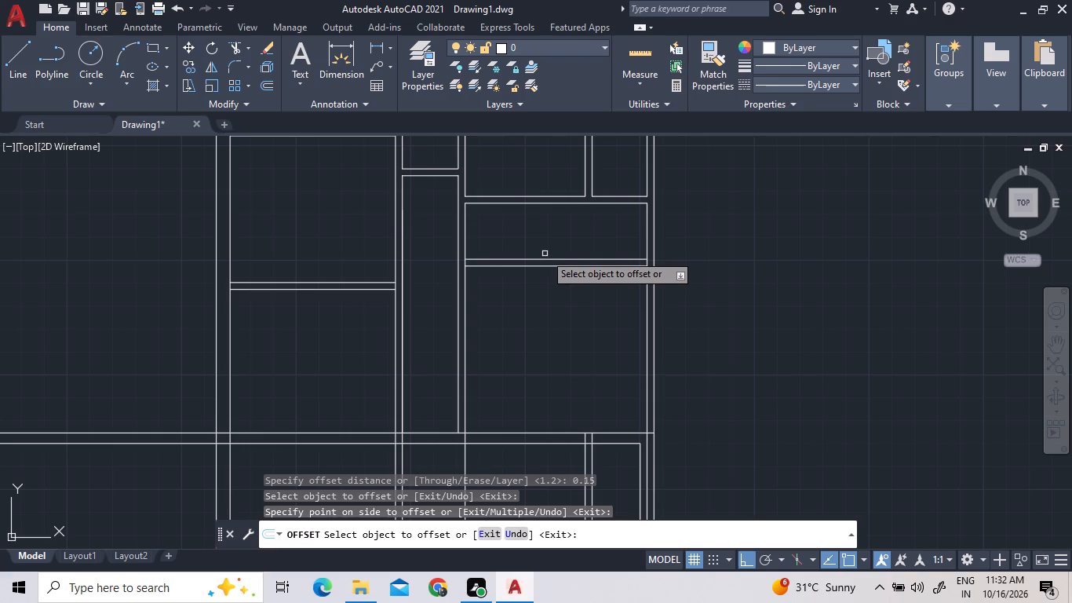
pyautogui.rightClick(545, 254)
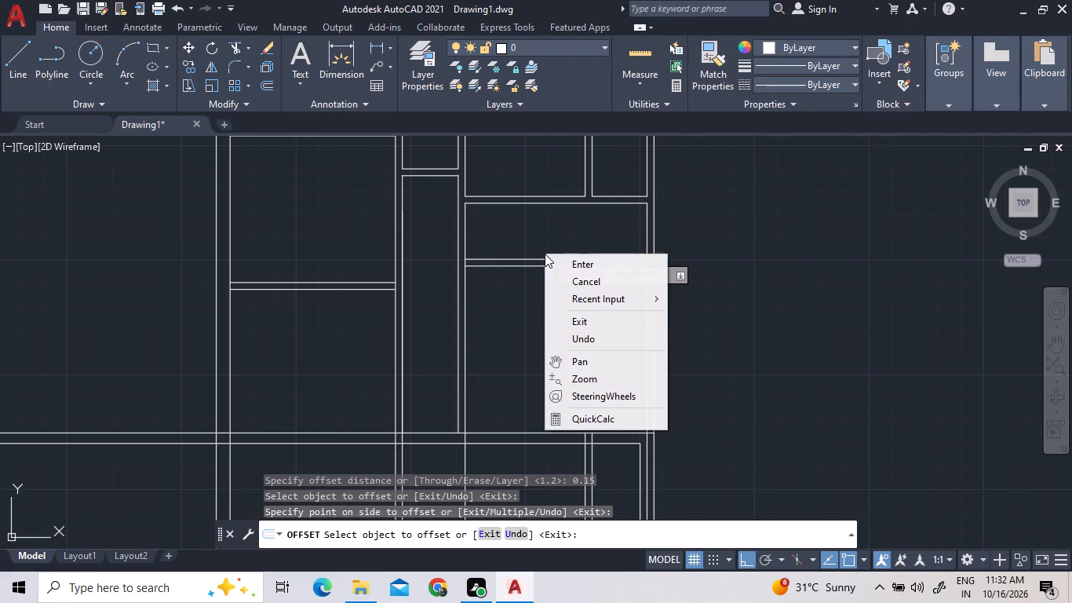
pyautogui.click(556, 258)
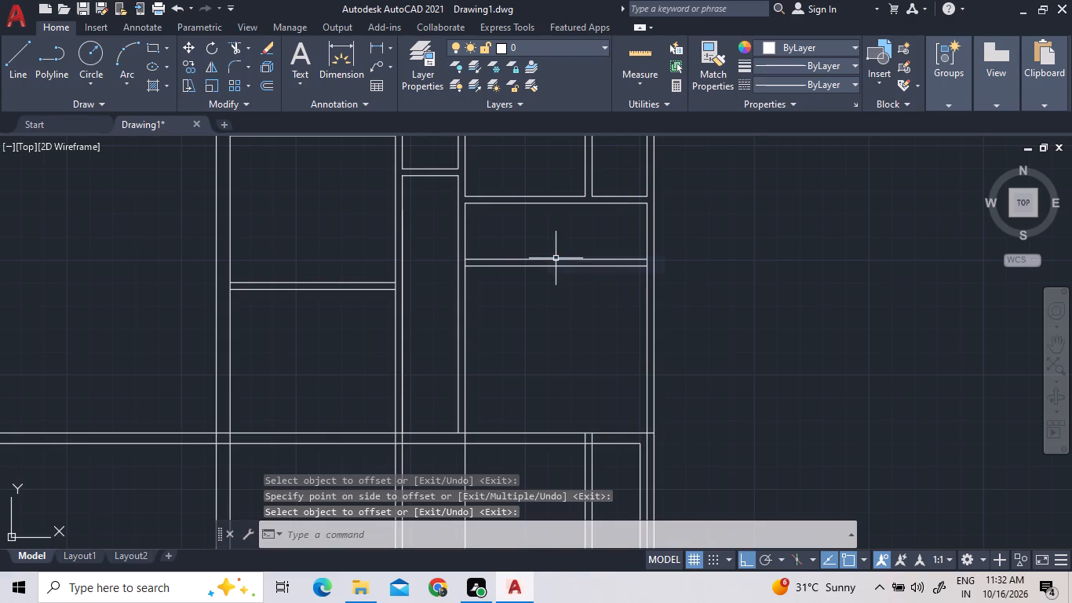
# Quick-measure the width and height of the right-hand room below the new horizontal partition.
pyautogui.click(637, 60)
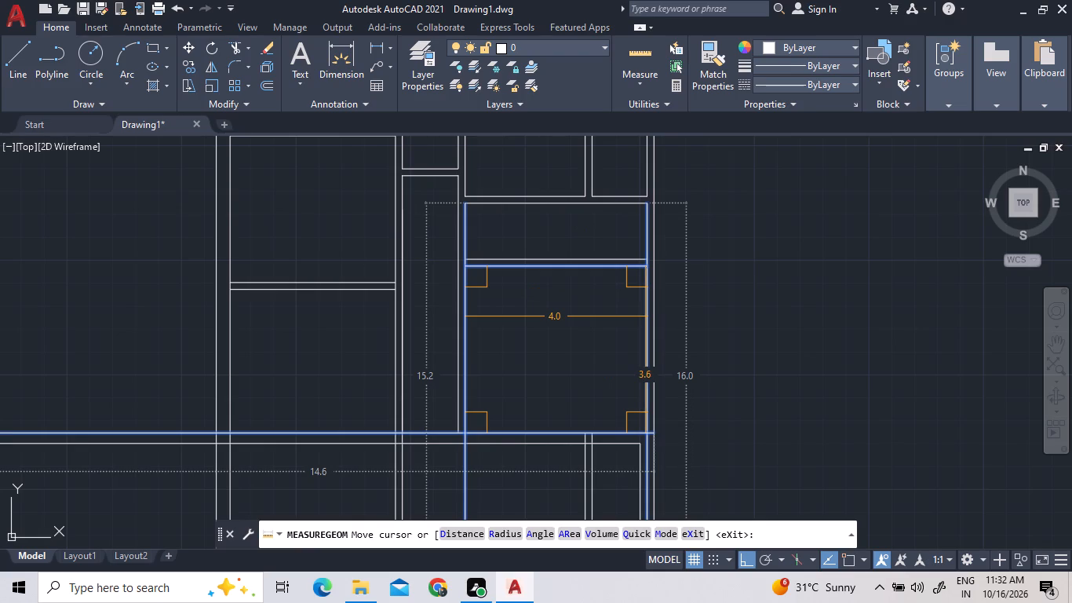
pyautogui.rightClick(618, 284)
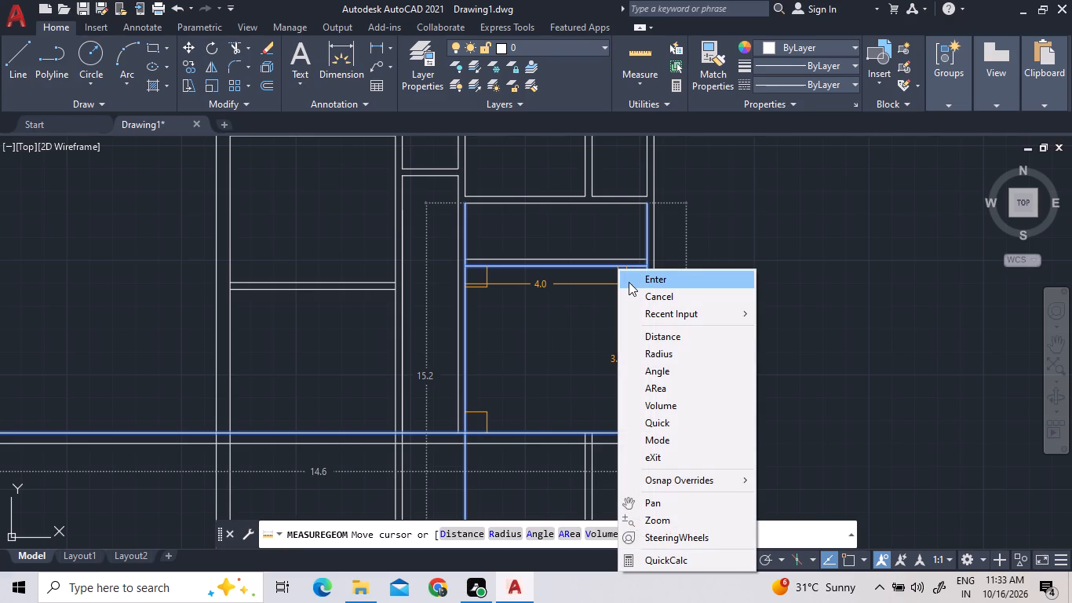
pyautogui.click(629, 282)
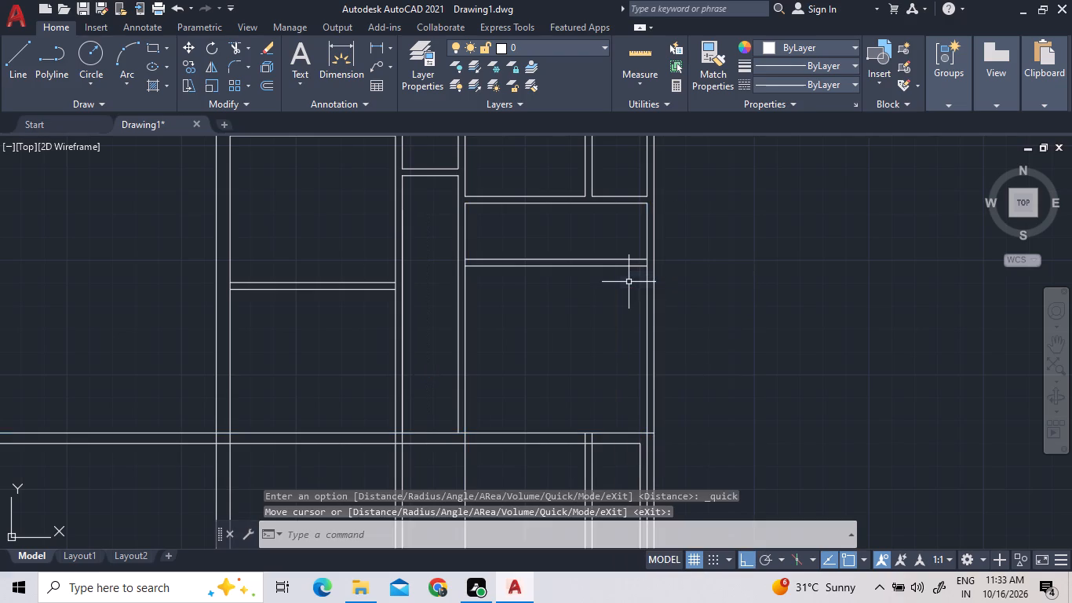
# Trim the side walls between the new horizontal partition's two lines and remove the left wall segment of the narrow space above it.
pyautogui.scroll(-2, 633, 275)
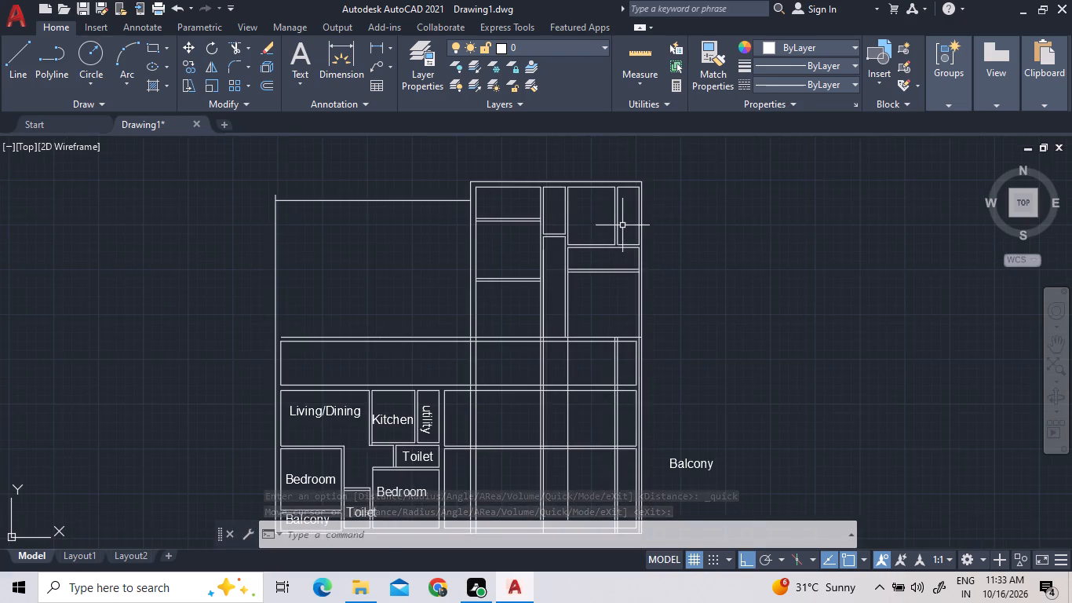
pyautogui.scroll(3, 622, 211)
pyautogui.scroll(1, 682, 265)
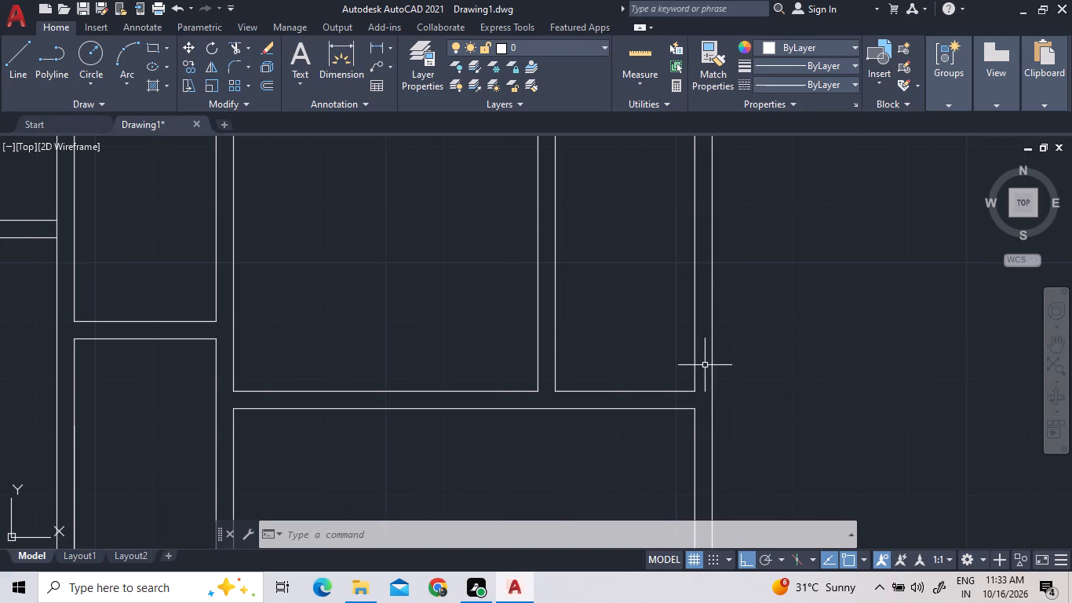
pyautogui.scroll(-3, 636, 306)
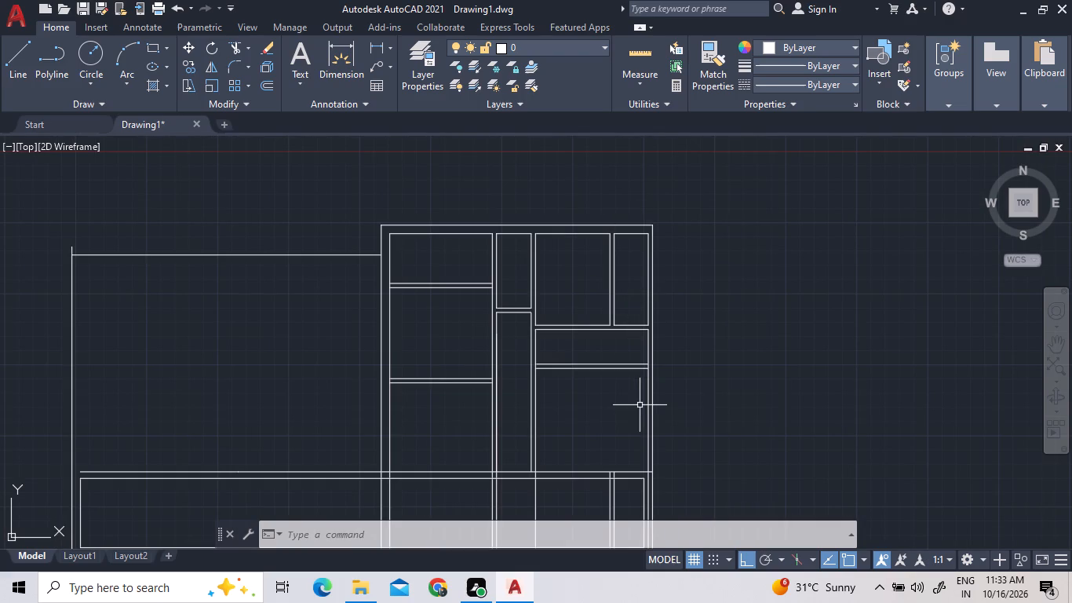
pyautogui.scroll(1, 640, 405)
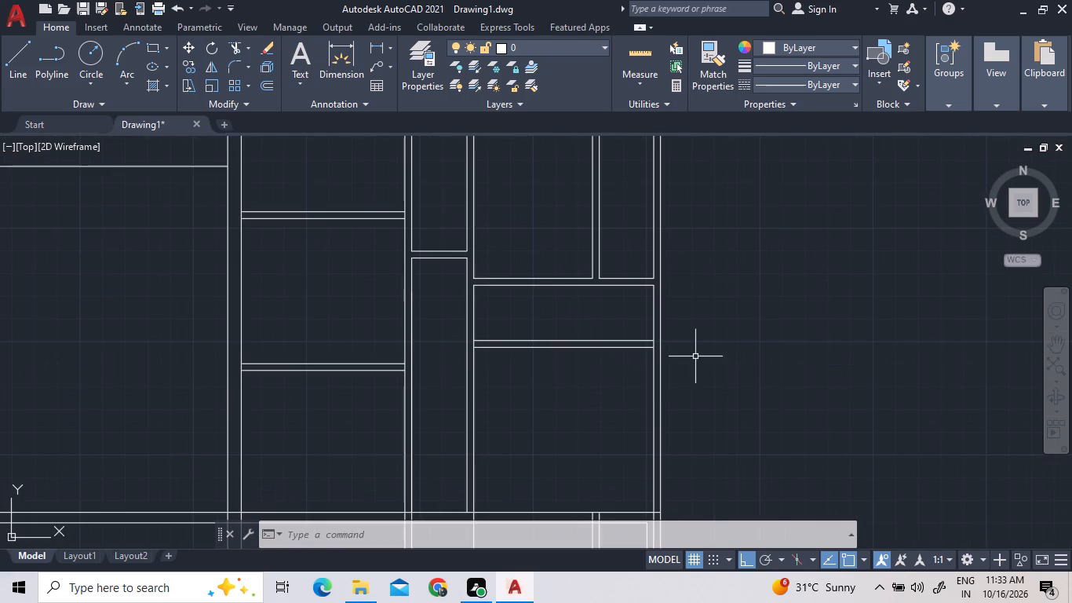
pyautogui.scroll(3, 670, 348)
pyautogui.scroll(-2, 667, 347)
pyautogui.scroll(1, 647, 334)
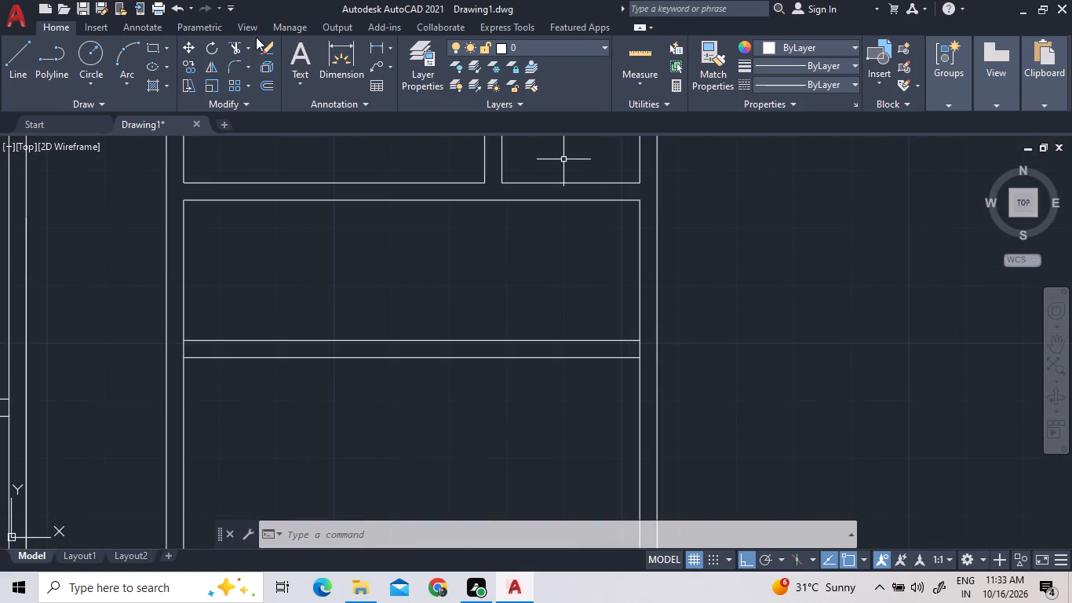
pyautogui.doubleClick(232, 49)
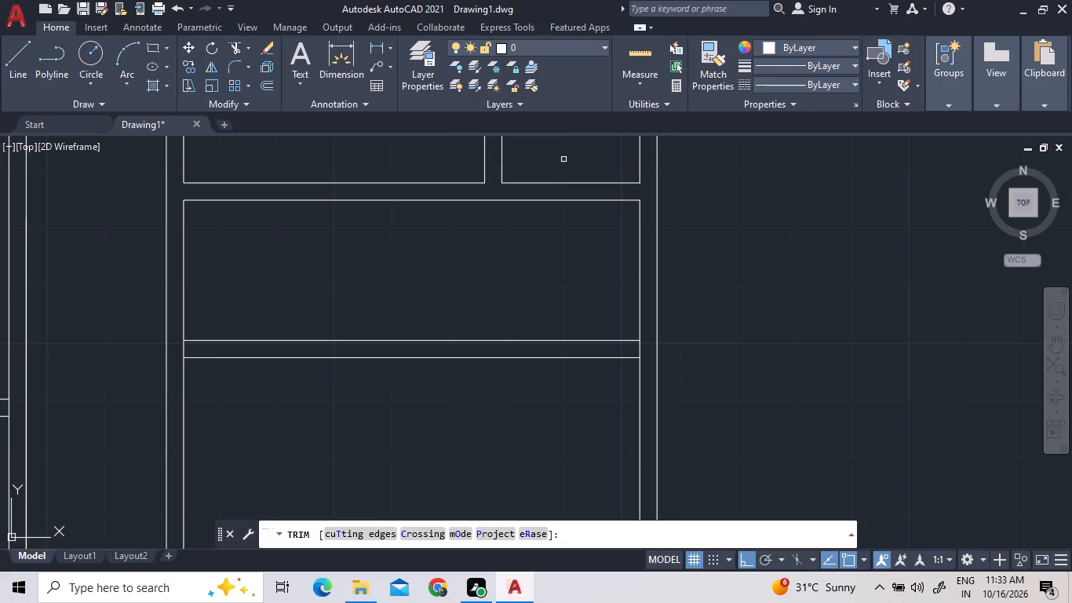
pyautogui.click(640, 350)
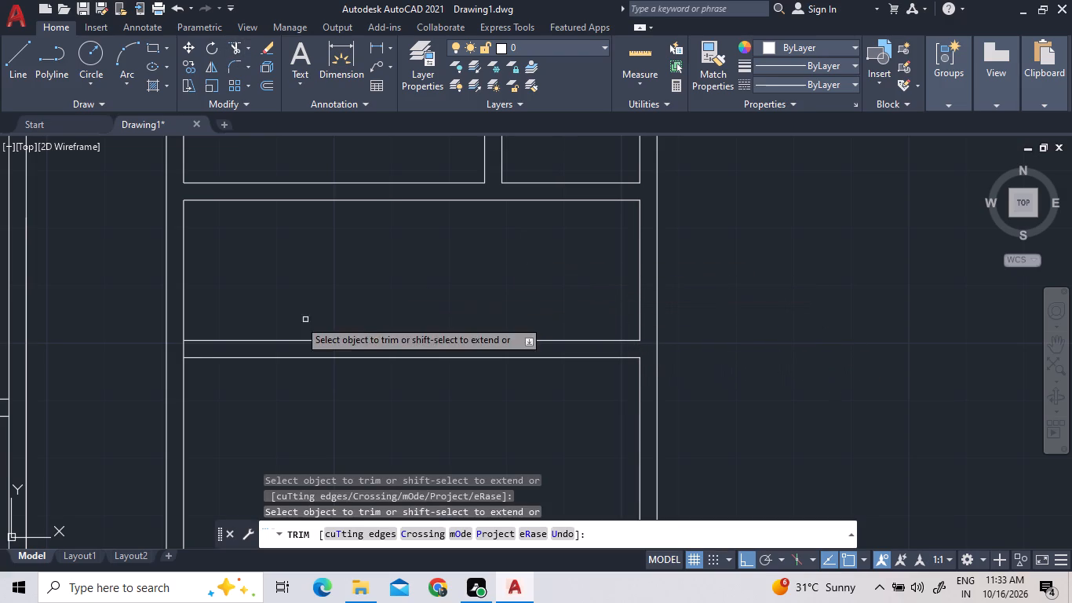
pyautogui.click(185, 351)
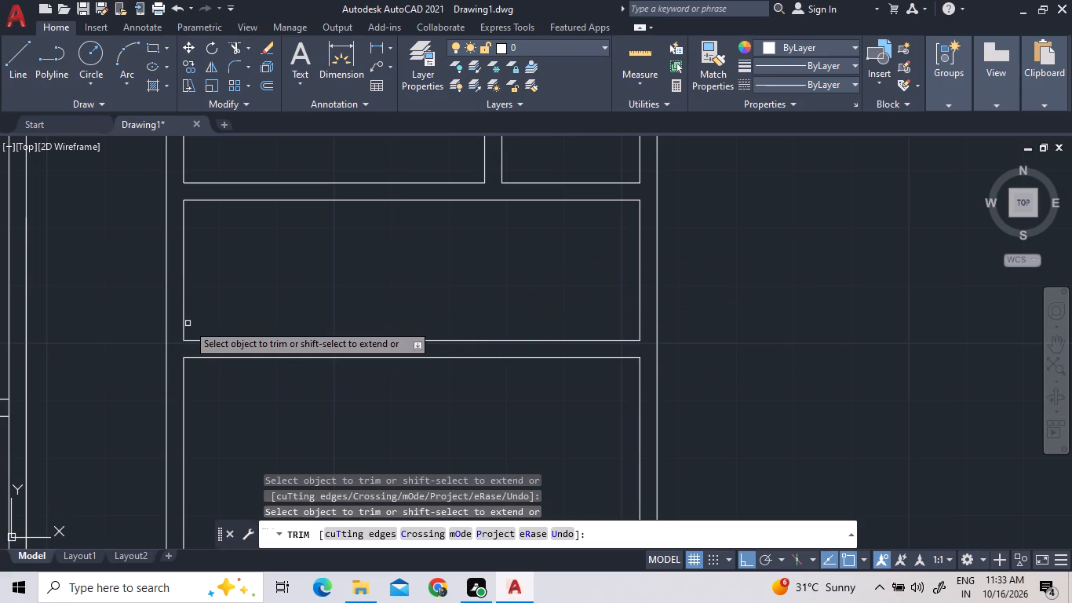
pyautogui.click(184, 321)
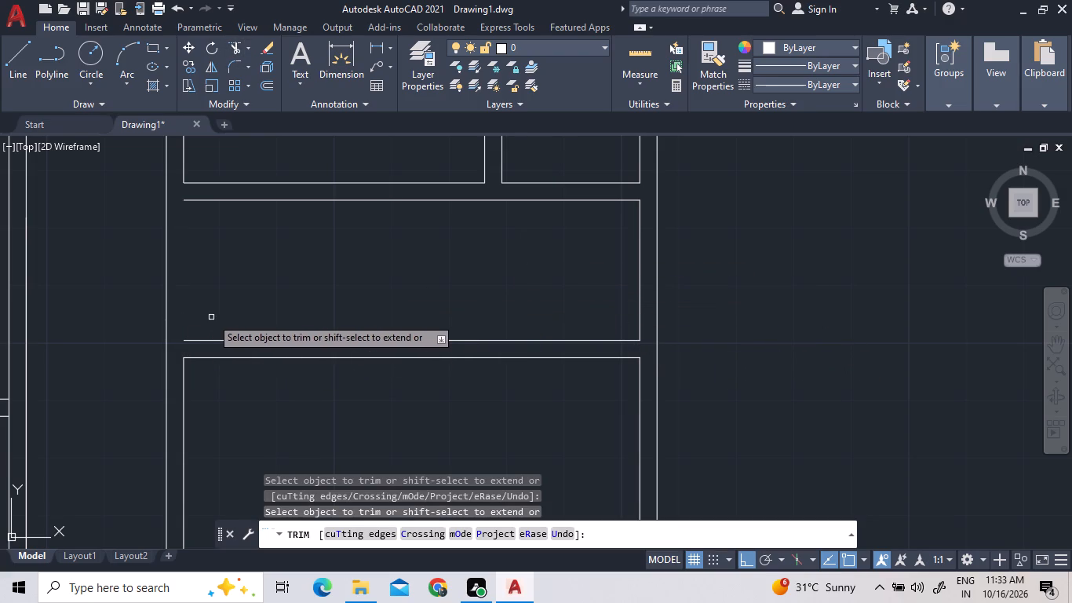
pyautogui.scroll(-1, 215, 313)
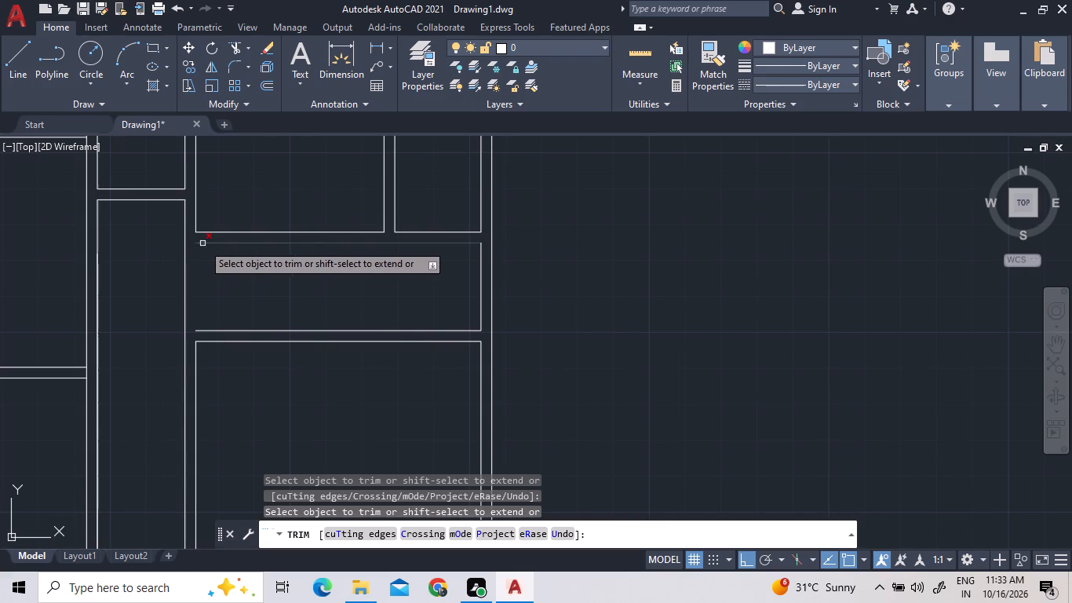
pyautogui.rightClick(251, 276)
pyautogui.click(257, 281)
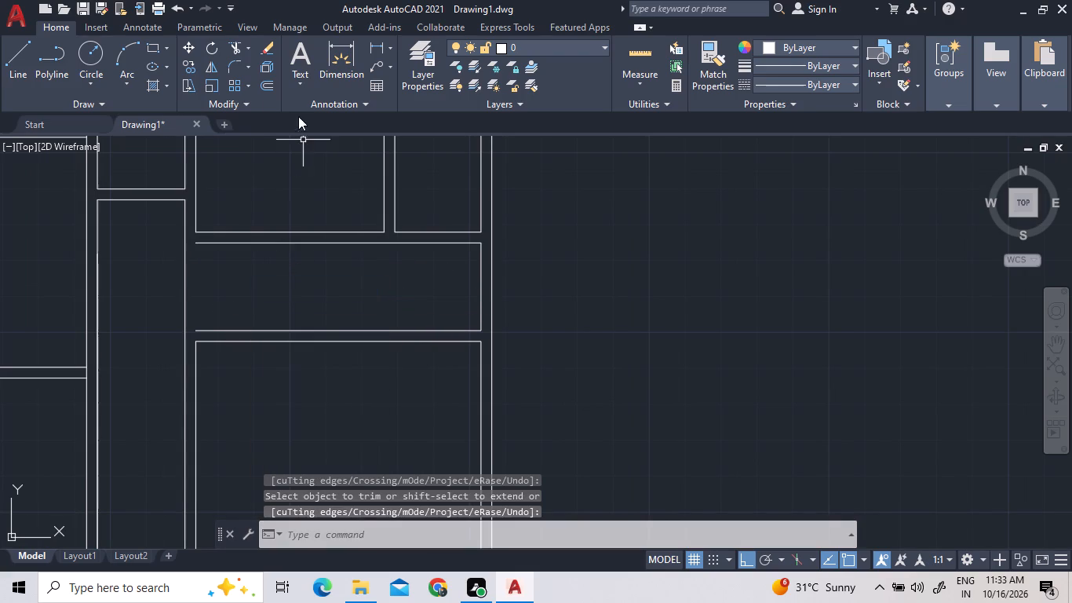
# Offset the right wall line of the narrow space above the new partition 2.4 to the left.
pyautogui.click(269, 82)
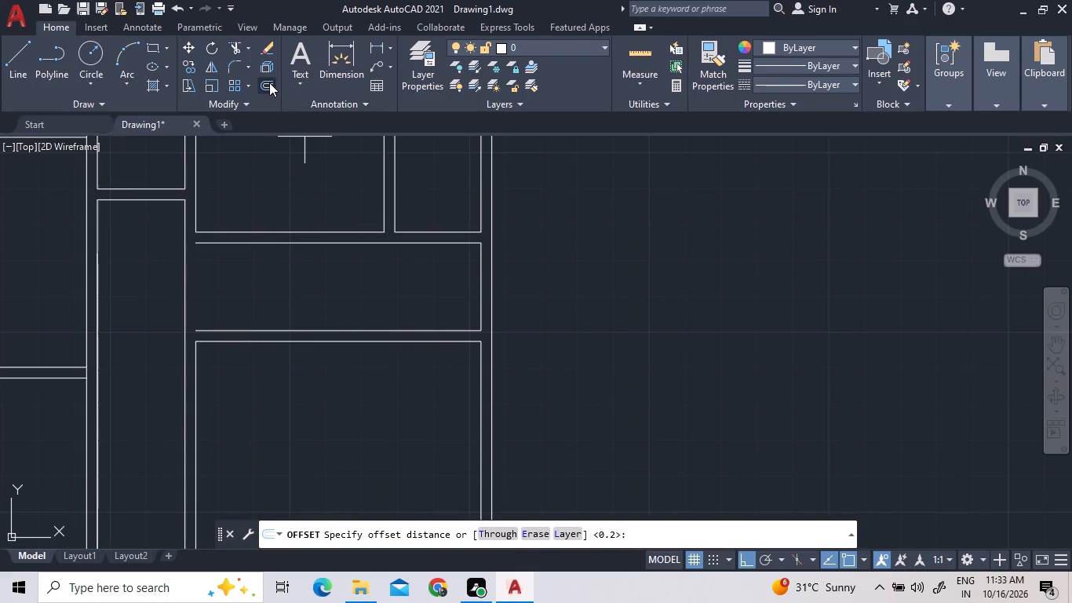
pyautogui.write('2.4')
pyautogui.press('Return')
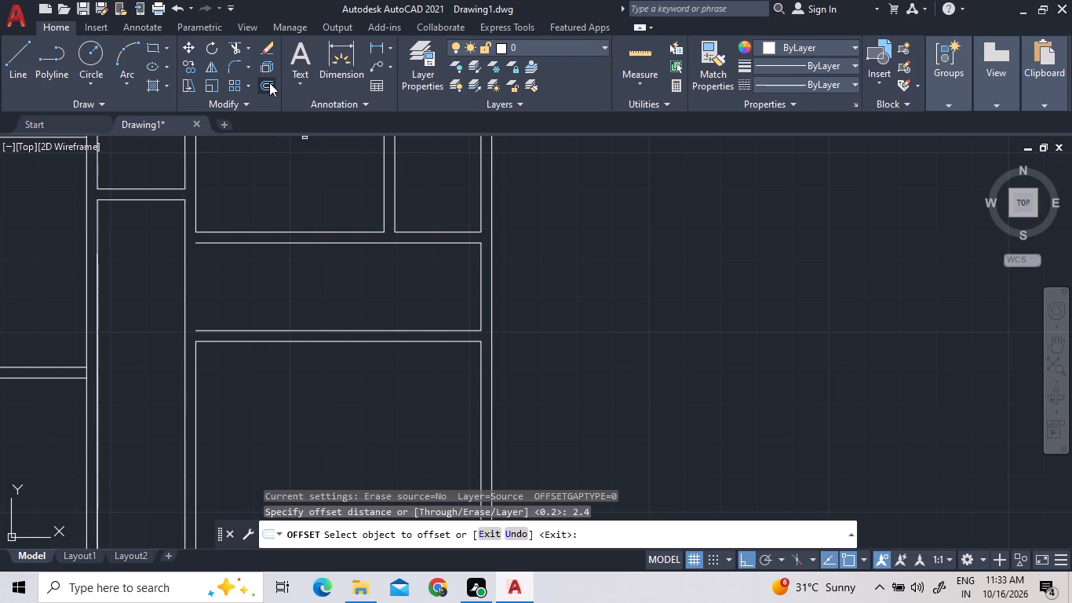
pyautogui.click(481, 277)
pyautogui.click(439, 276)
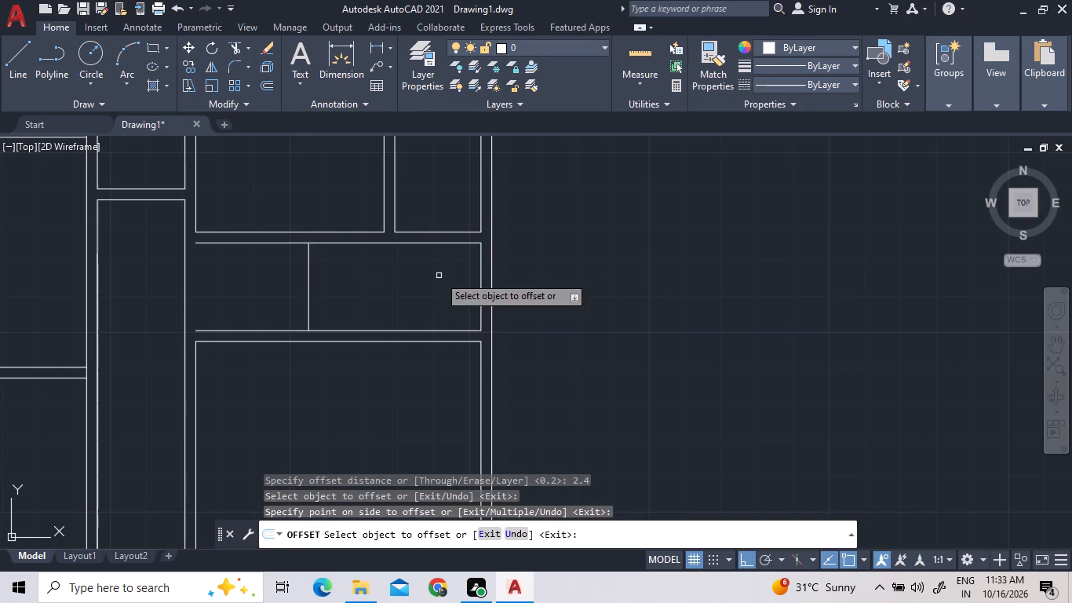
# Offset the new vertical line in the narrow space 0.15 to the left to form the partition's thickness.
pyautogui.click(265, 82)
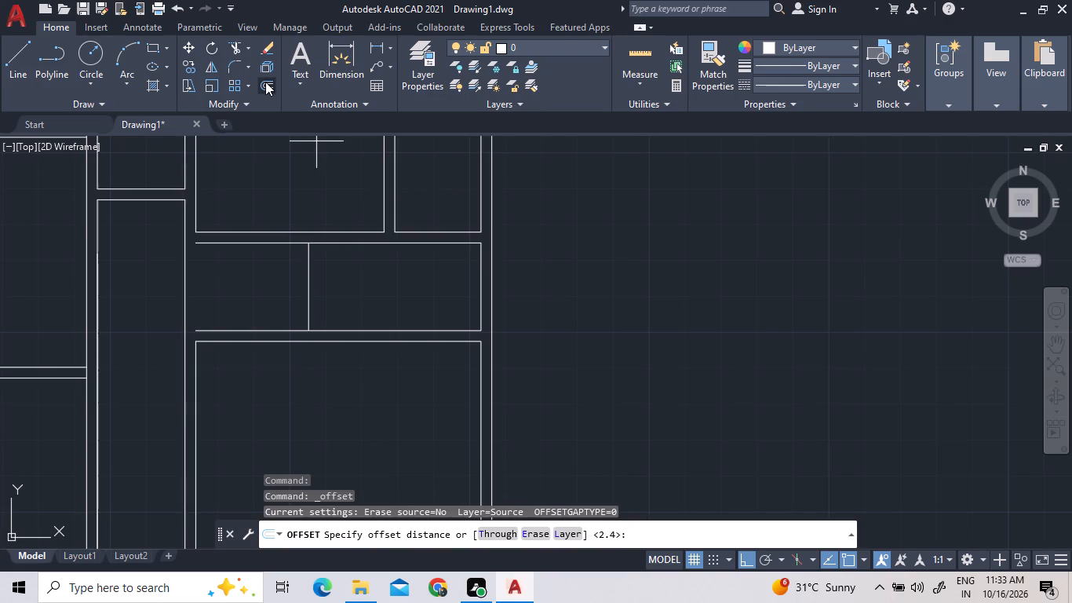
pyautogui.write('0.15')
pyautogui.press('Return')
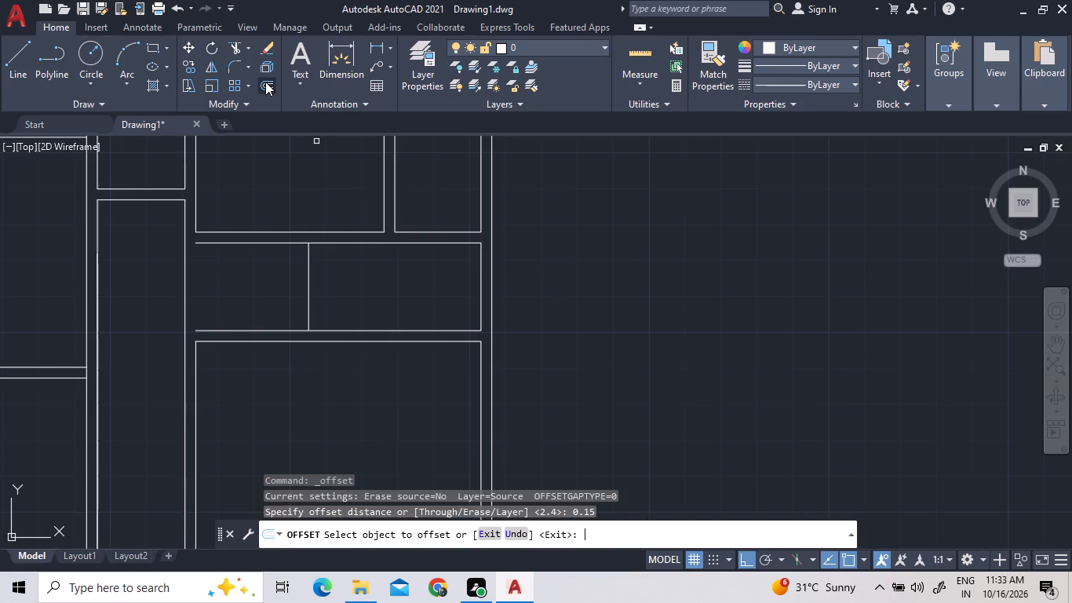
pyautogui.click(308, 257)
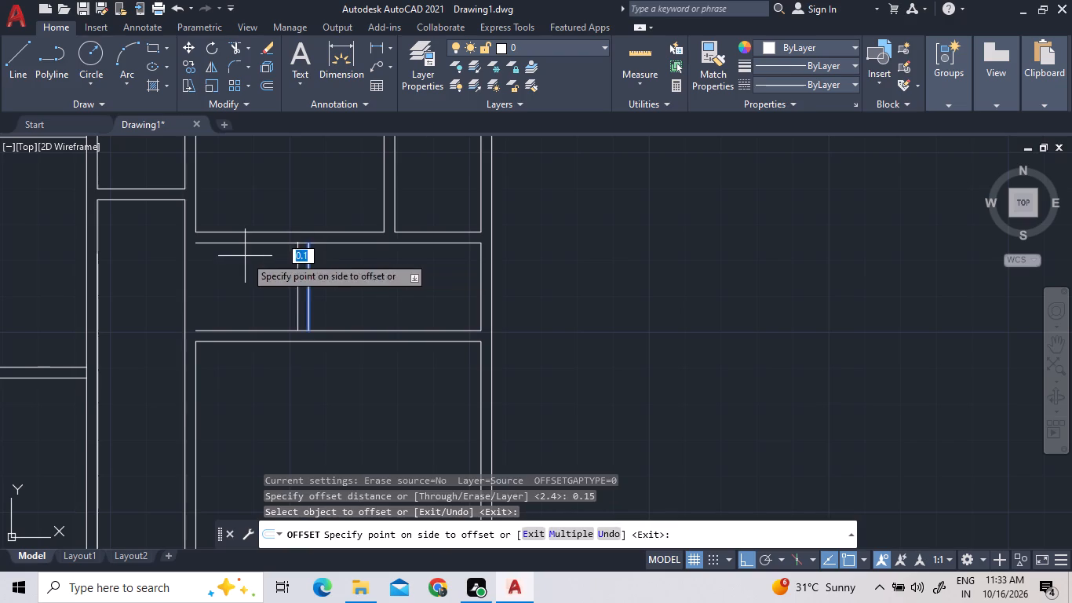
pyautogui.click(245, 256)
pyautogui.rightClick(246, 256)
pyautogui.click(260, 265)
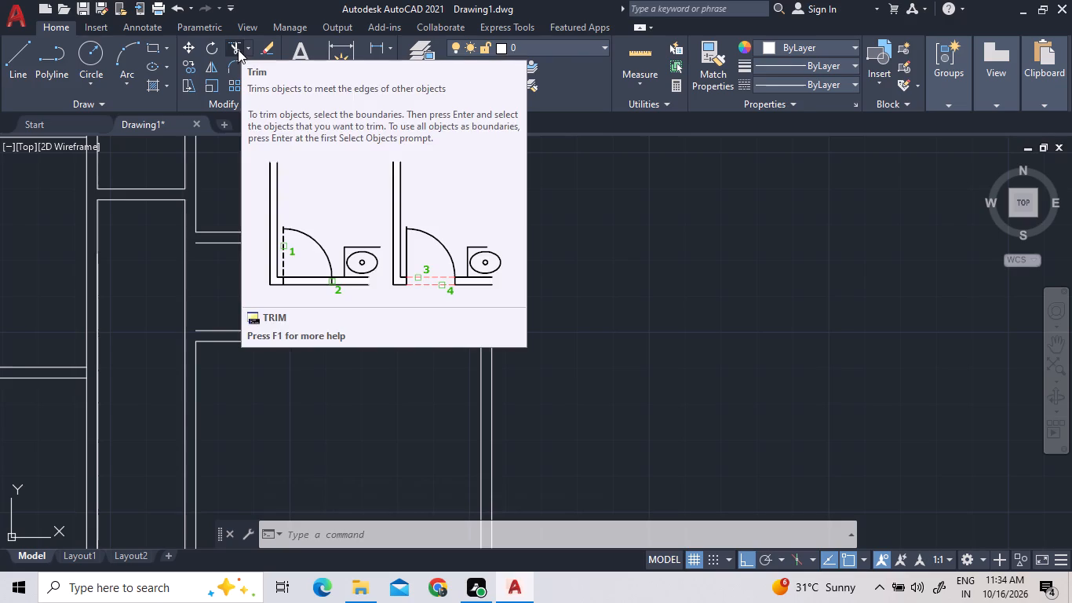
# Trim the upper and lower horizontal lines between the new vertical partition's two lines to open both junctions.
pyautogui.click(236, 43)
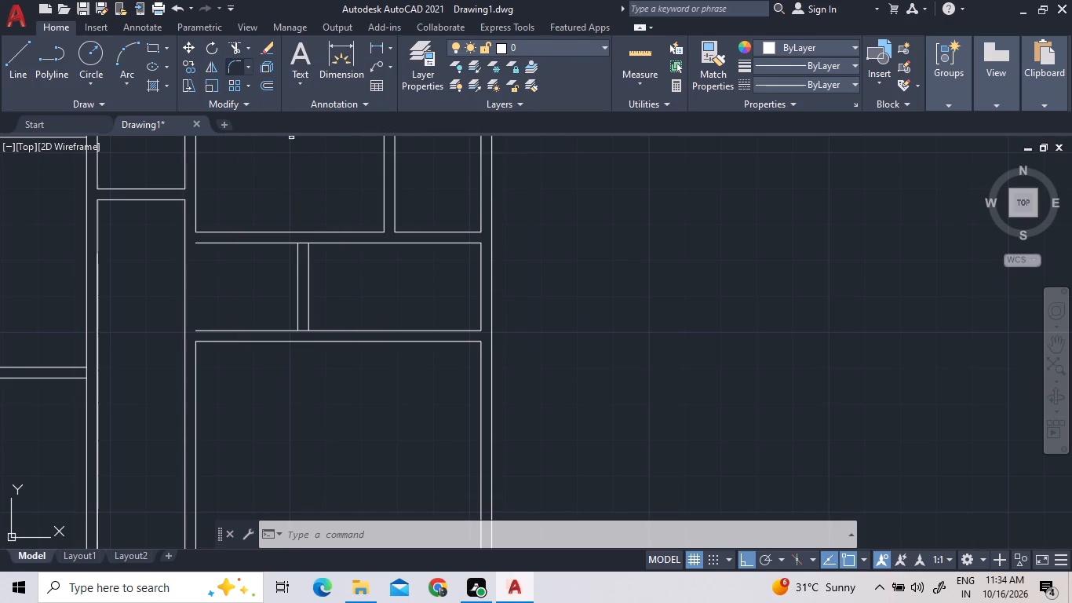
pyautogui.click(304, 243)
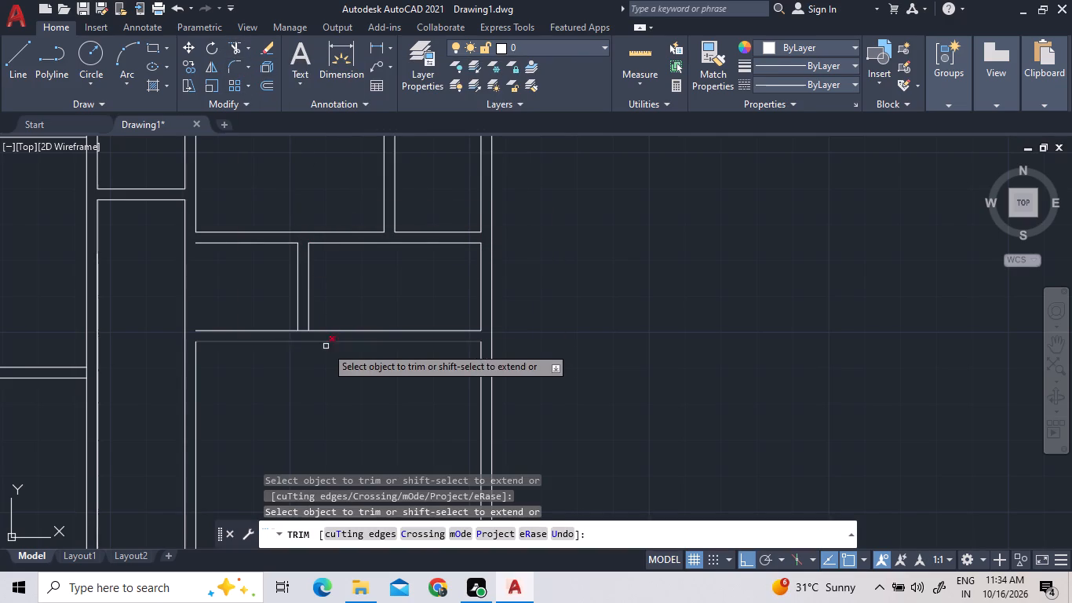
pyautogui.click(303, 331)
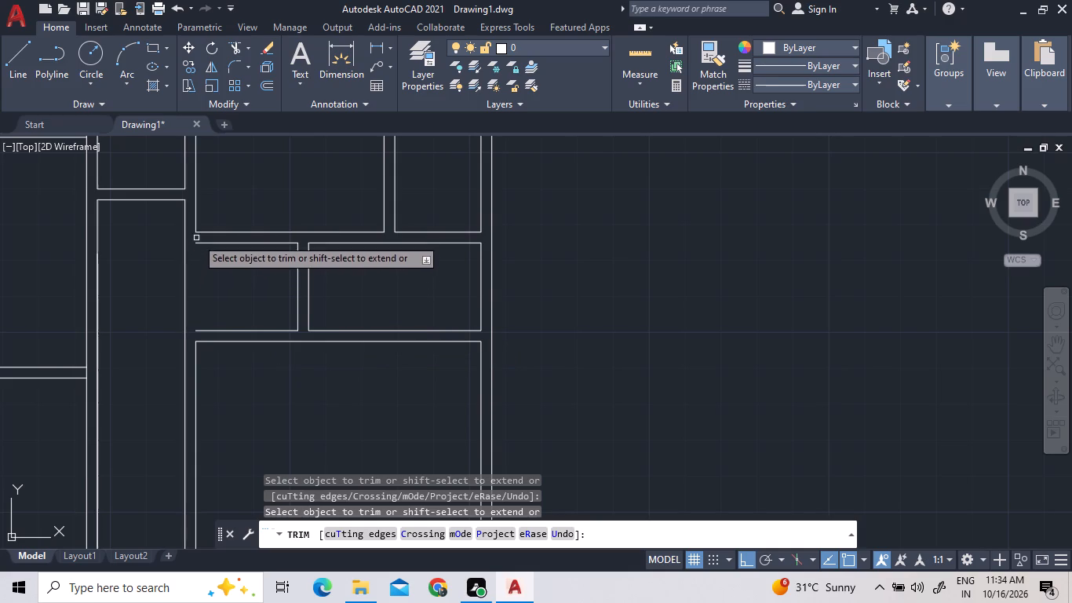
pyautogui.rightClick(223, 218)
pyautogui.click(233, 225)
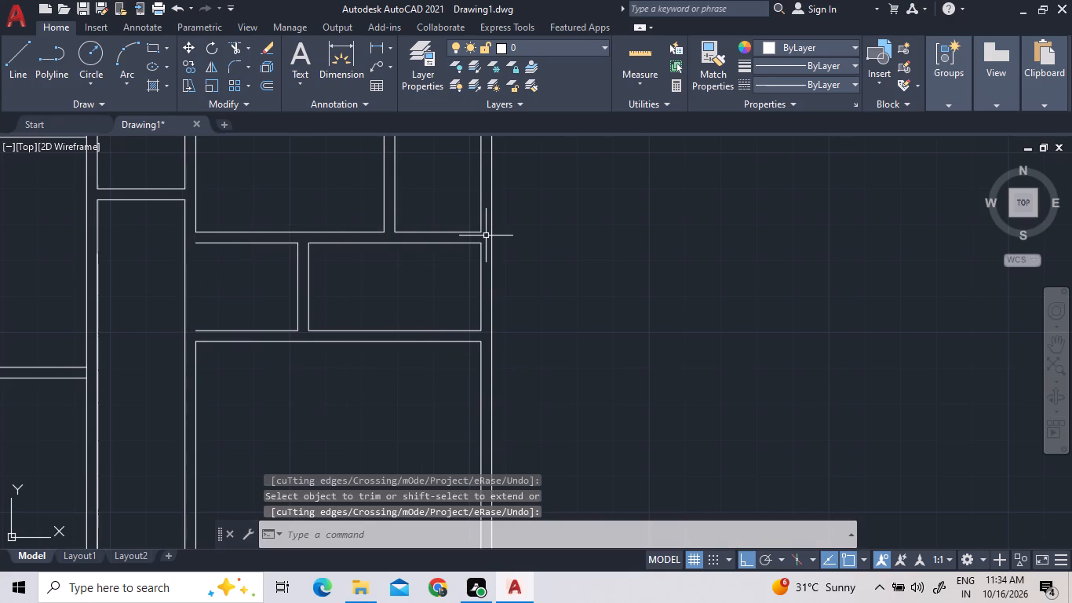
# Quick-measure the right-hand rooms and outer wall, and examine the wall junctions around the lower right-hand room.
pyautogui.scroll(-2, 488, 237)
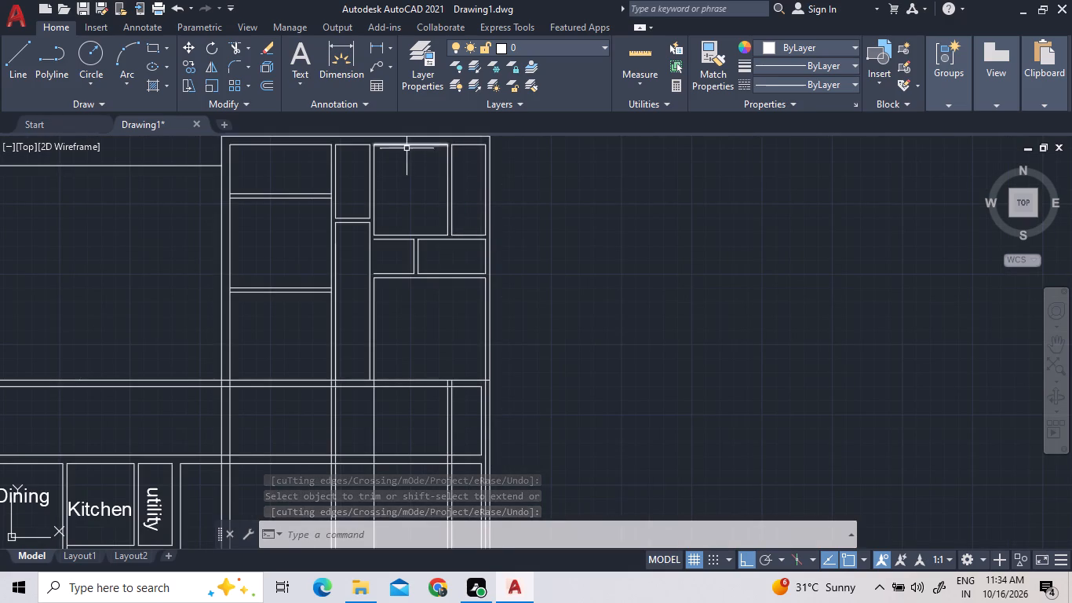
pyautogui.scroll(3, 483, 154)
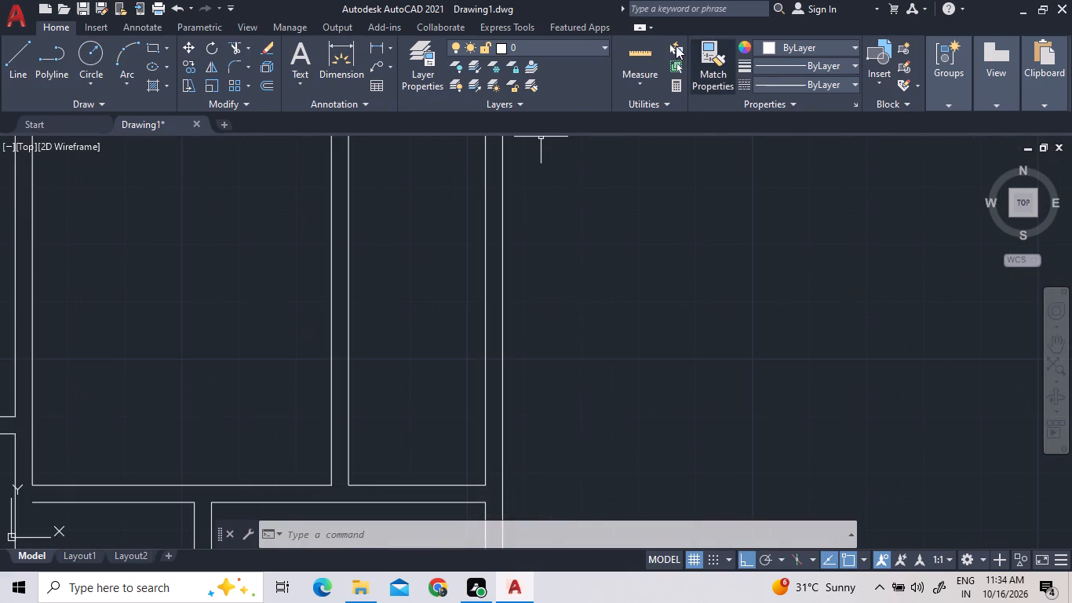
pyautogui.click(647, 49)
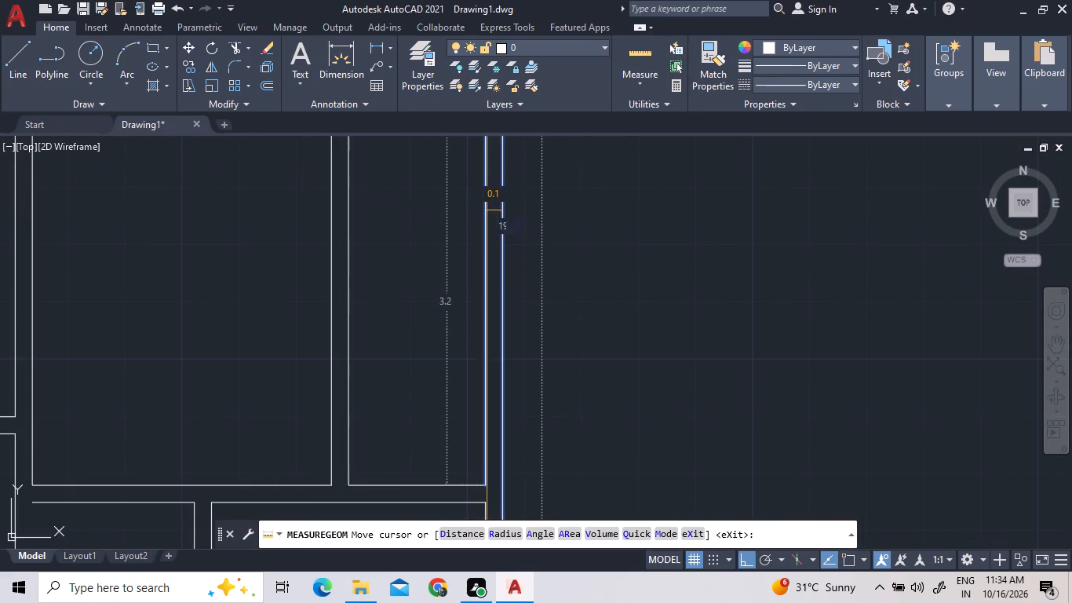
pyautogui.scroll(-3, 498, 208)
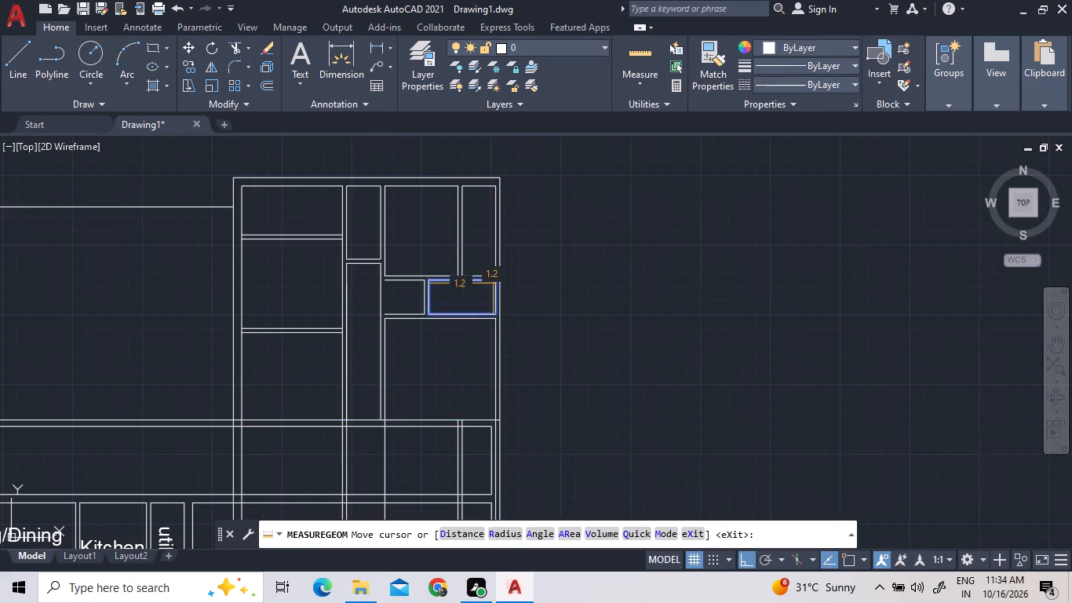
pyautogui.scroll(2, 502, 366)
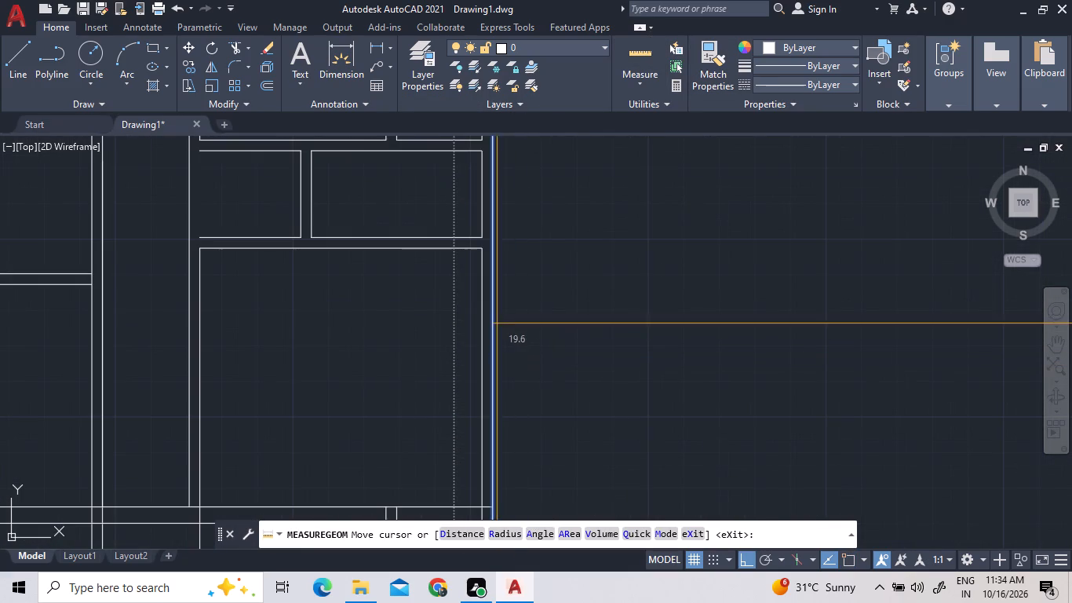
pyautogui.rightClick(578, 291)
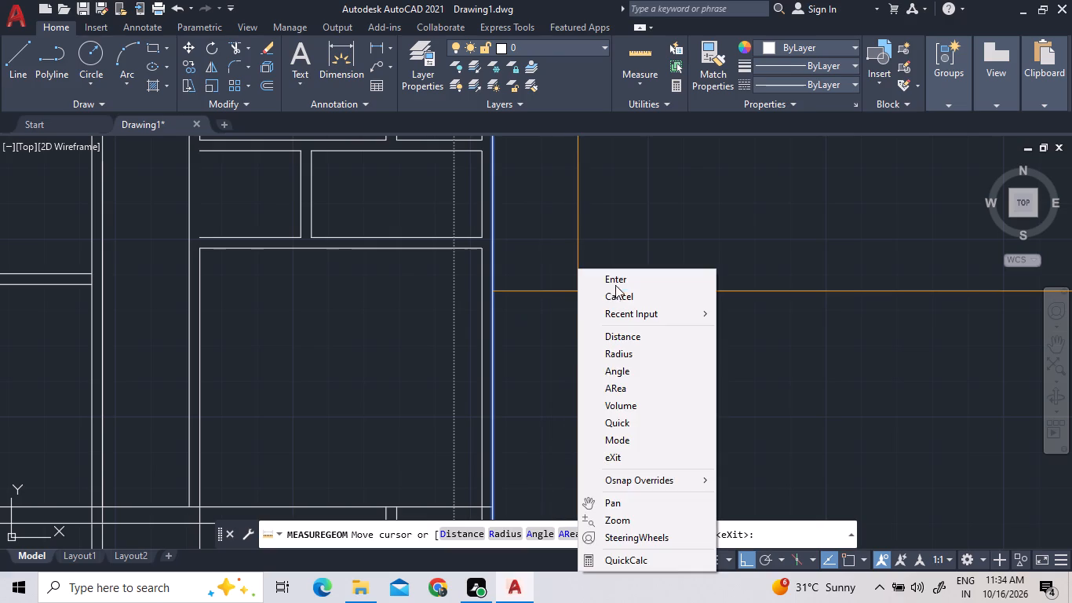
pyautogui.click(614, 280)
pyautogui.scroll(2, 491, 291)
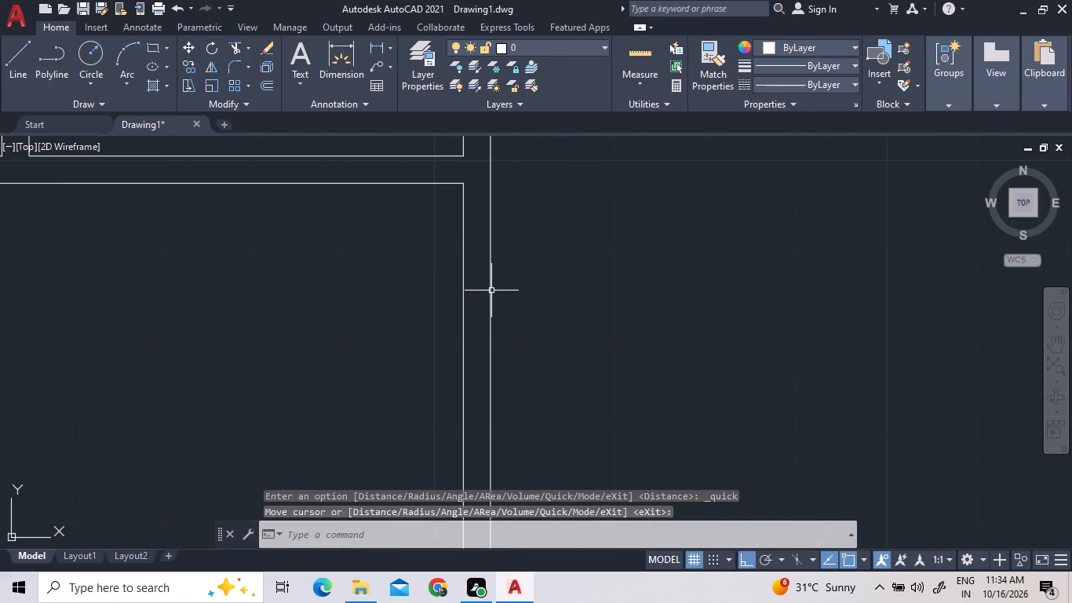
pyautogui.scroll(-4, 474, 281)
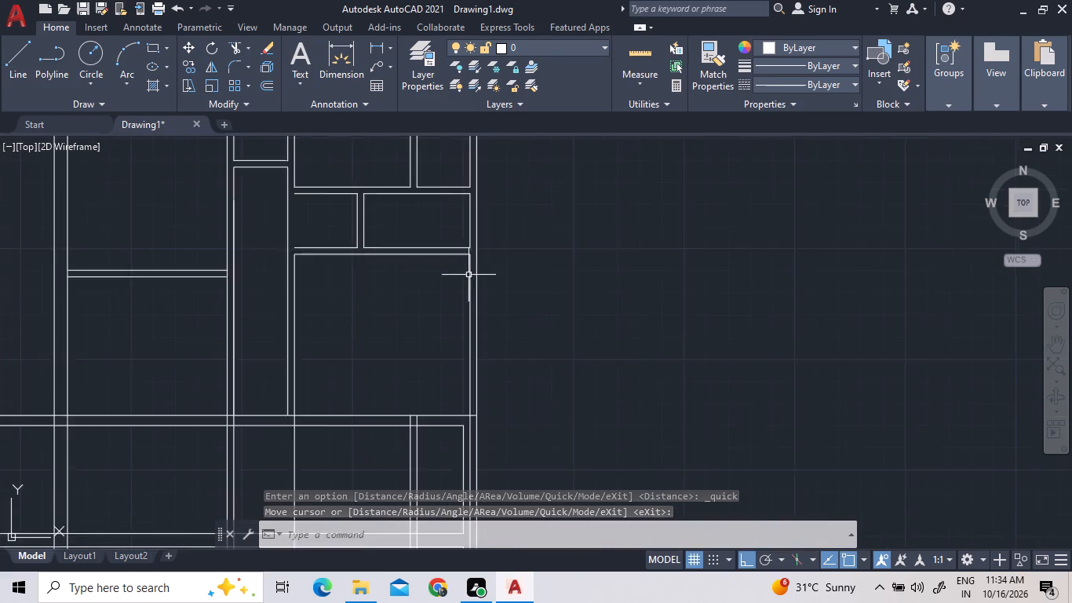
pyautogui.scroll(3, 365, 355)
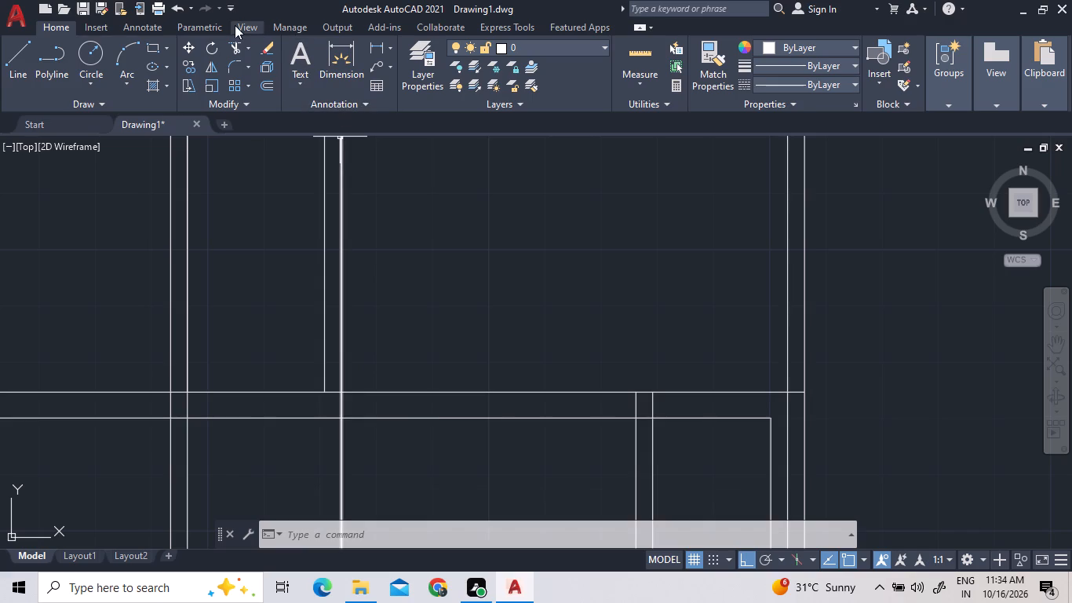
# Trim the horizontal wall's upper line between the room's left partition lines, and the vertical partition lines crossing inside the horizontal wall.
pyautogui.click(236, 52)
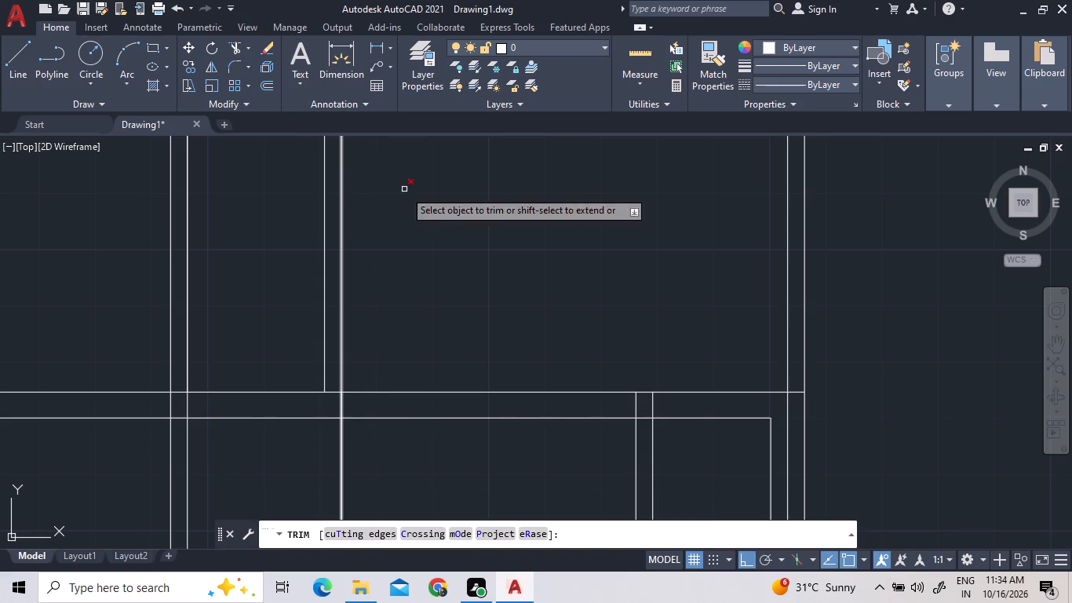
pyautogui.click(336, 391)
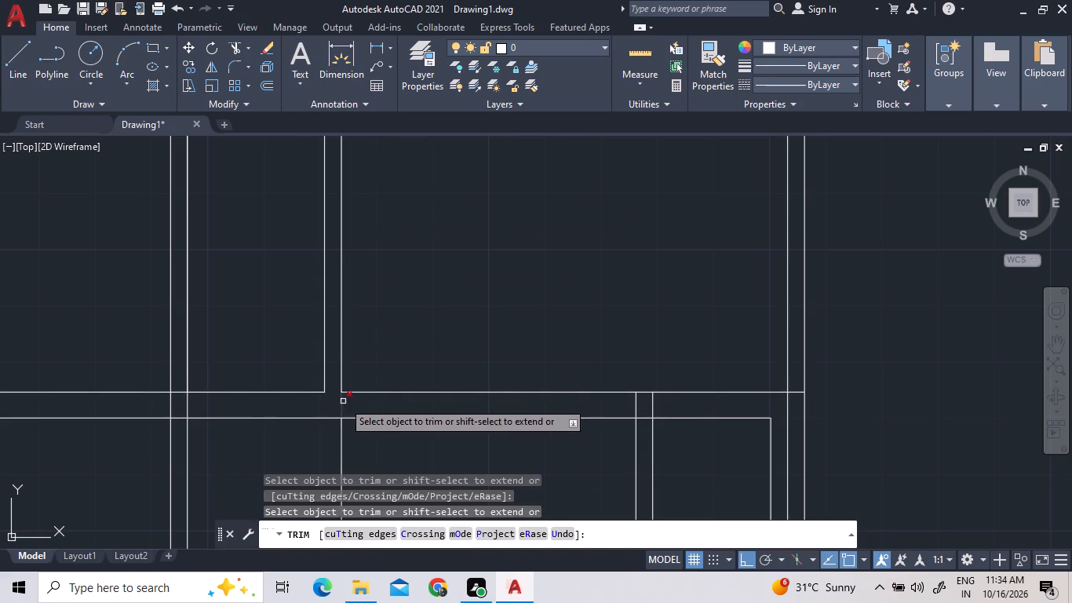
pyautogui.click(344, 402)
pyautogui.click(329, 399)
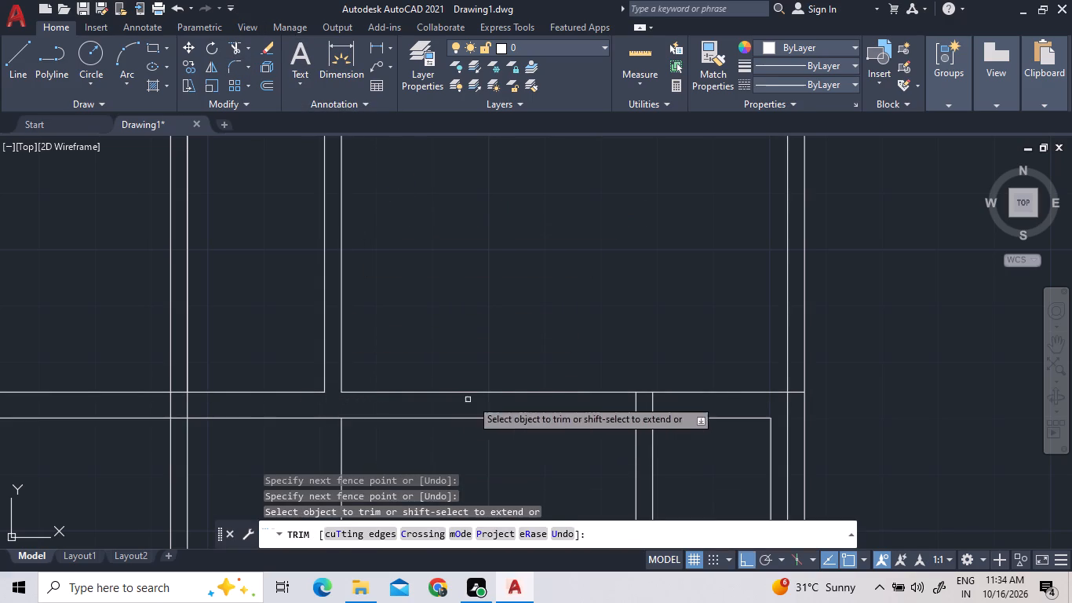
pyautogui.scroll(-3, 496, 328)
pyautogui.scroll(2, 545, 347)
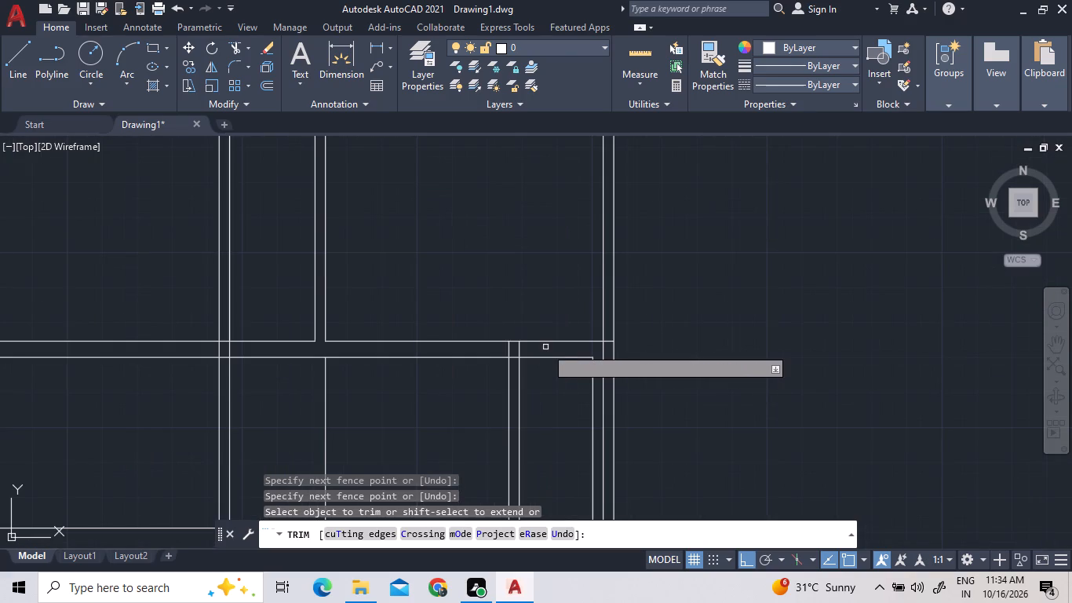
pyautogui.click(545, 347)
pyautogui.click(493, 347)
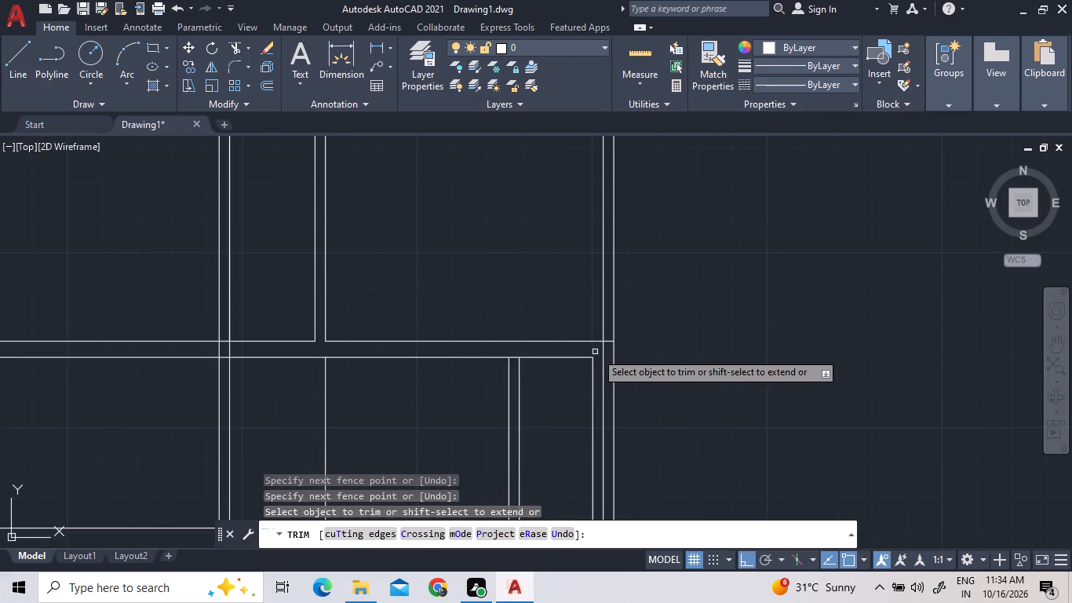
# Trim the room's bottom line beyond the inner right wall line, and that wall line below the room's lower right corner.
pyautogui.click(608, 342)
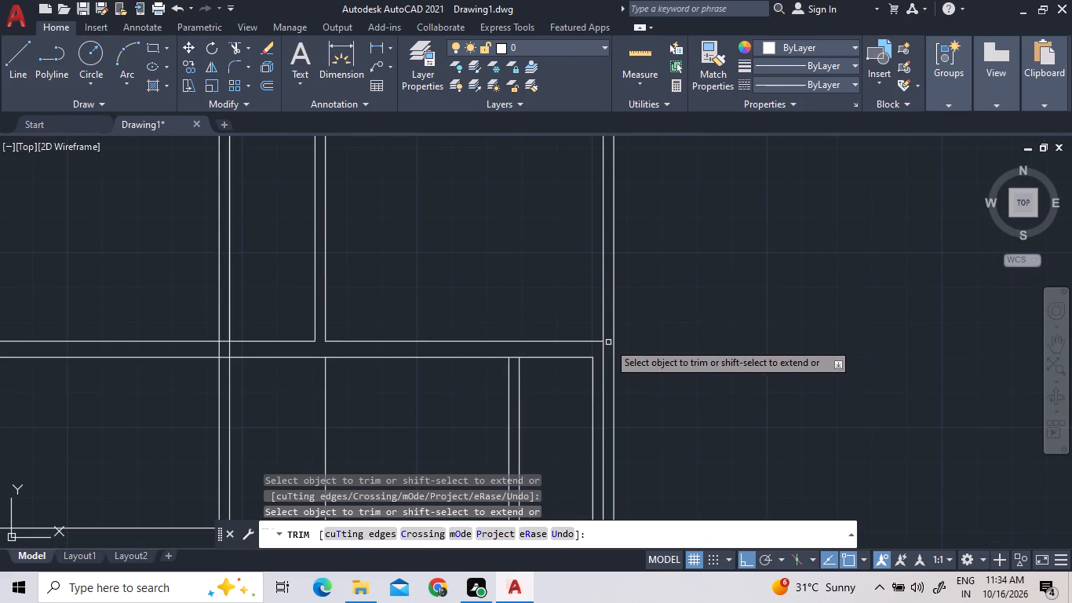
pyautogui.click(602, 349)
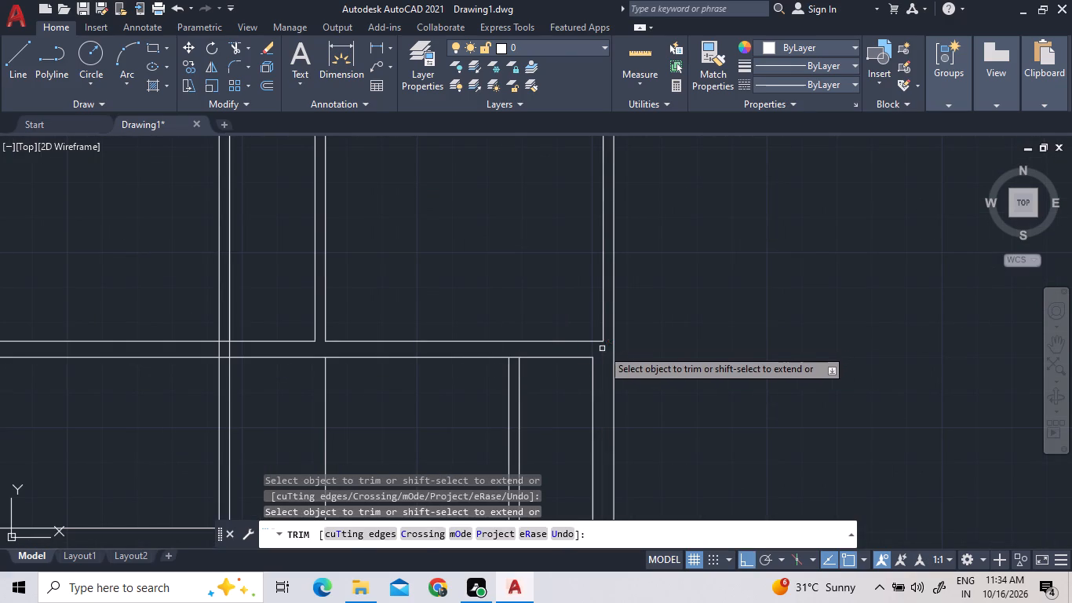
pyautogui.rightClick(607, 354)
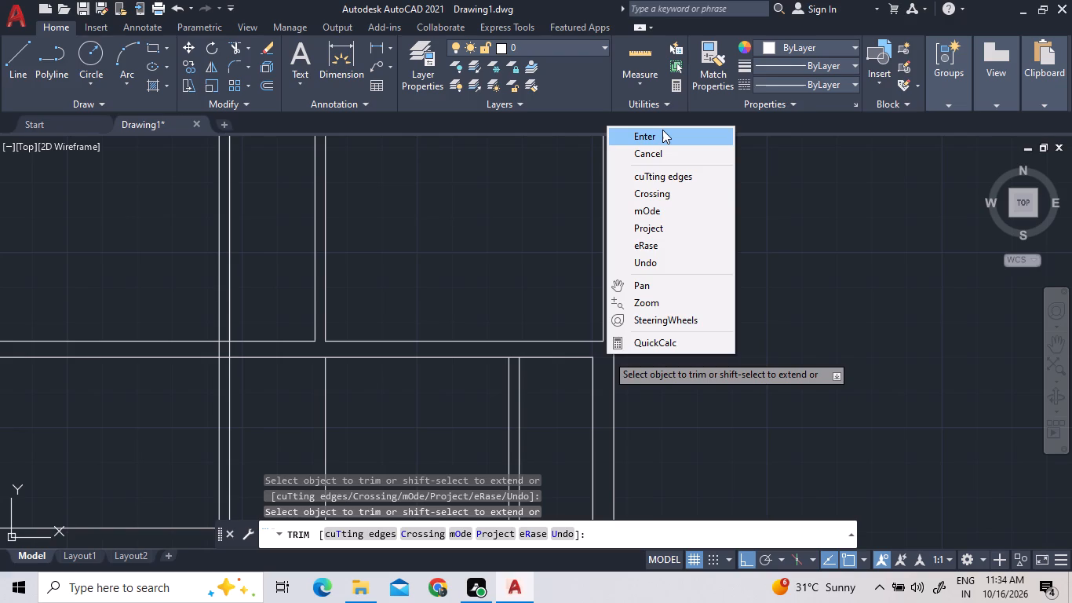
pyautogui.click(662, 130)
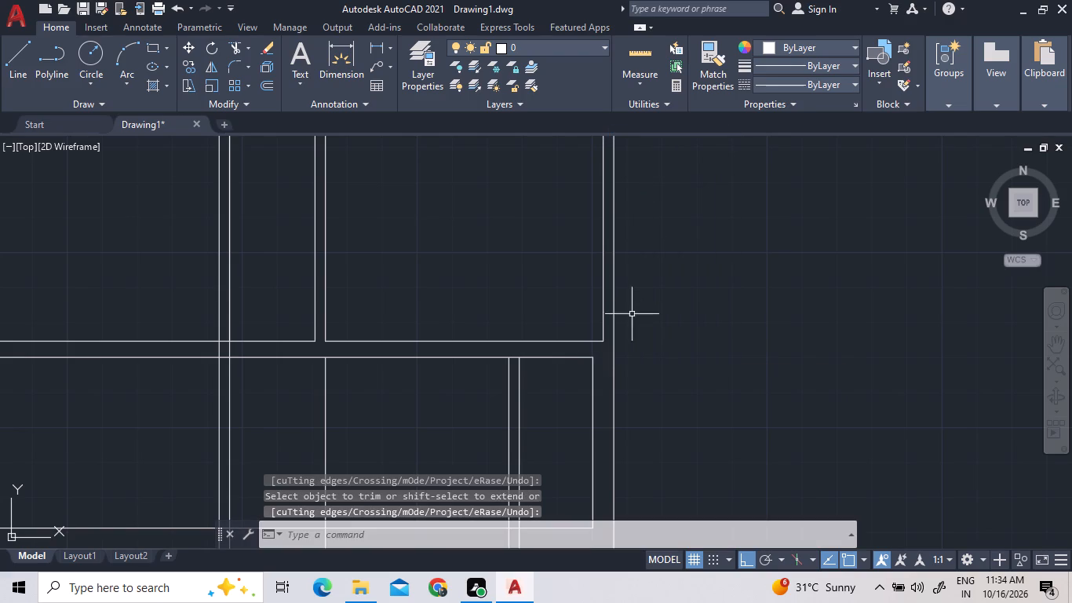
# Select the four boundary lines of the lower right-hand room with a crossing window.
pyautogui.click(608, 349)
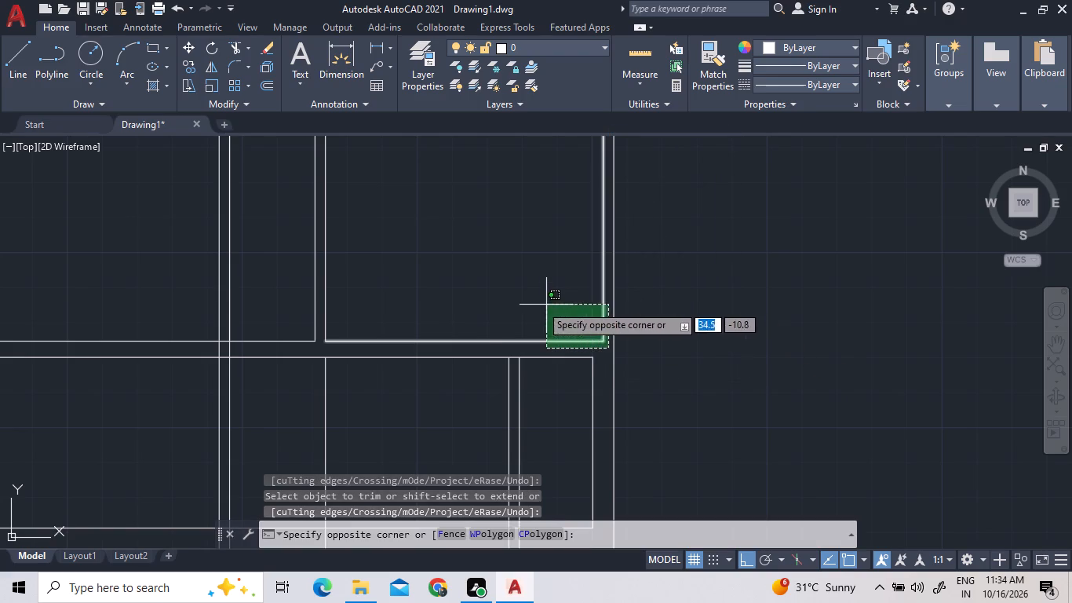
pyautogui.scroll(-2, 447, 294)
pyautogui.scroll(1, 407, 221)
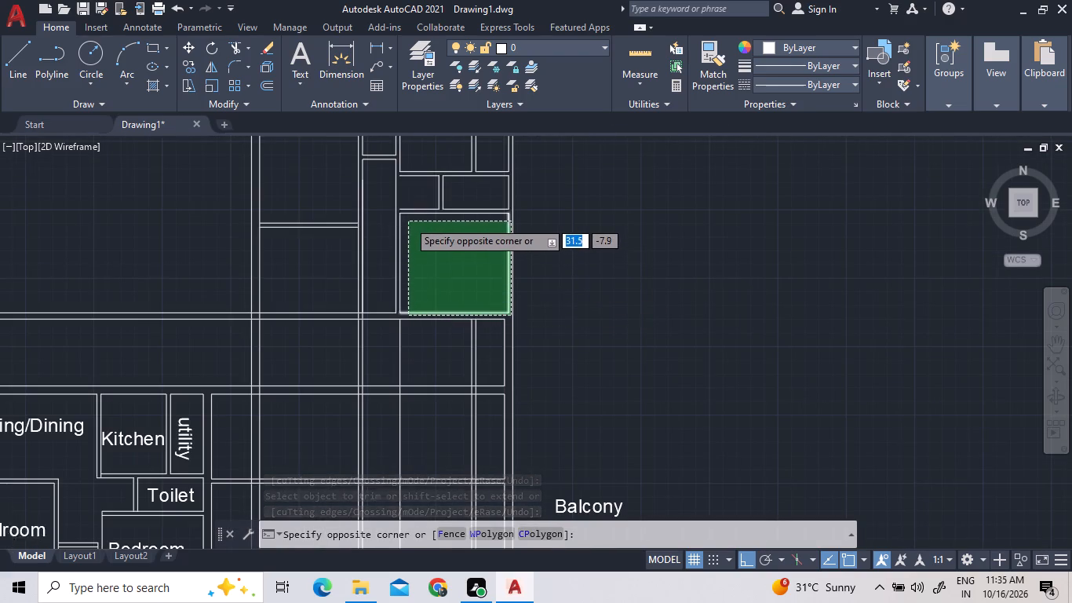
pyautogui.scroll(2, 401, 210)
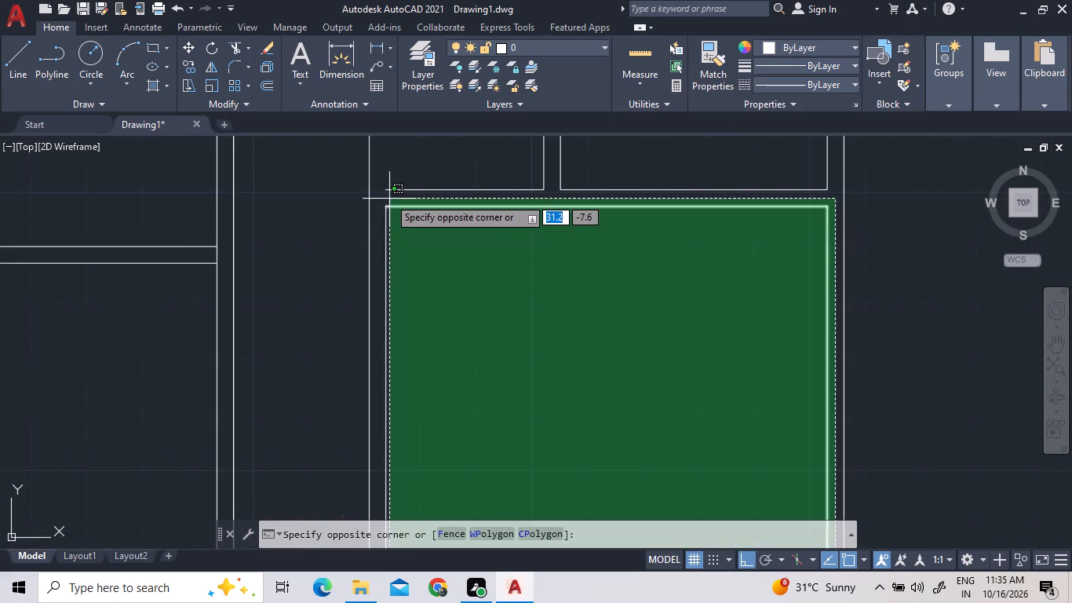
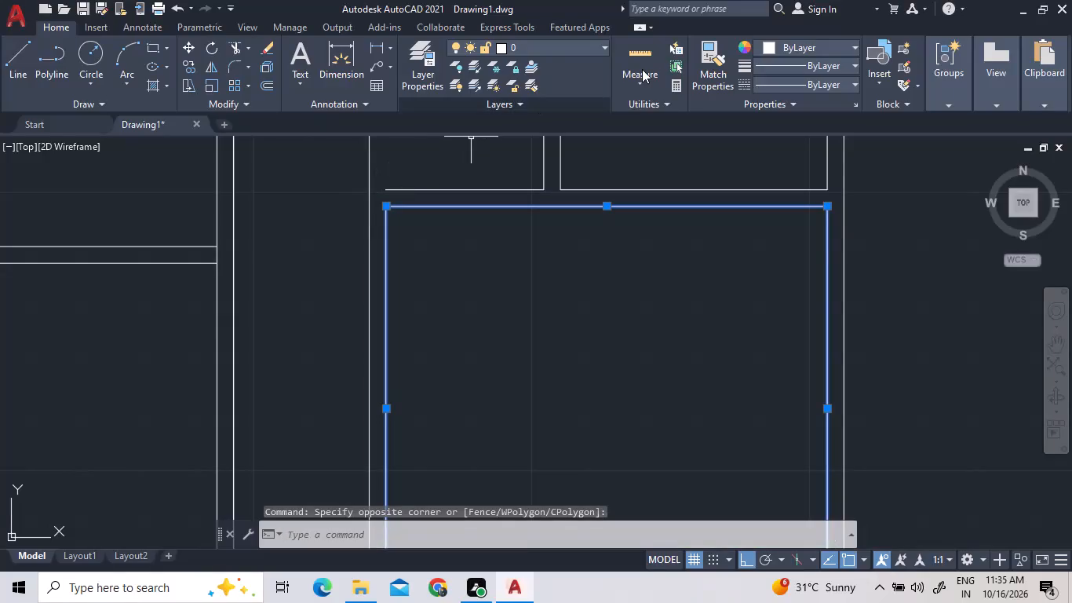
# Move the selected large room outline 0.15 units to the left, using its upper-left corner as the base point.
pyautogui.rightClick(626, 325)
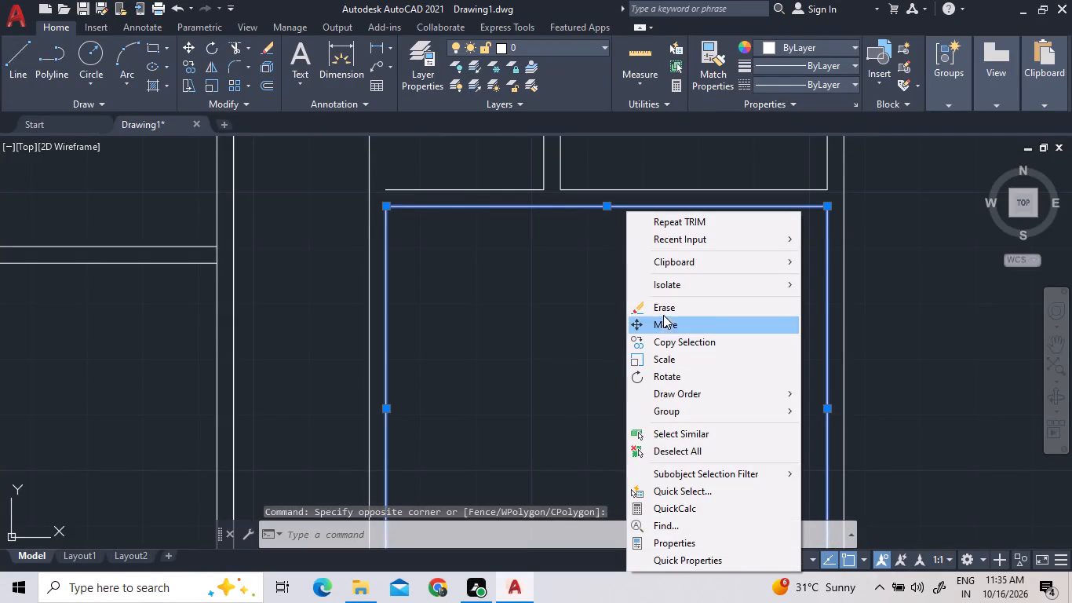
pyautogui.click(668, 327)
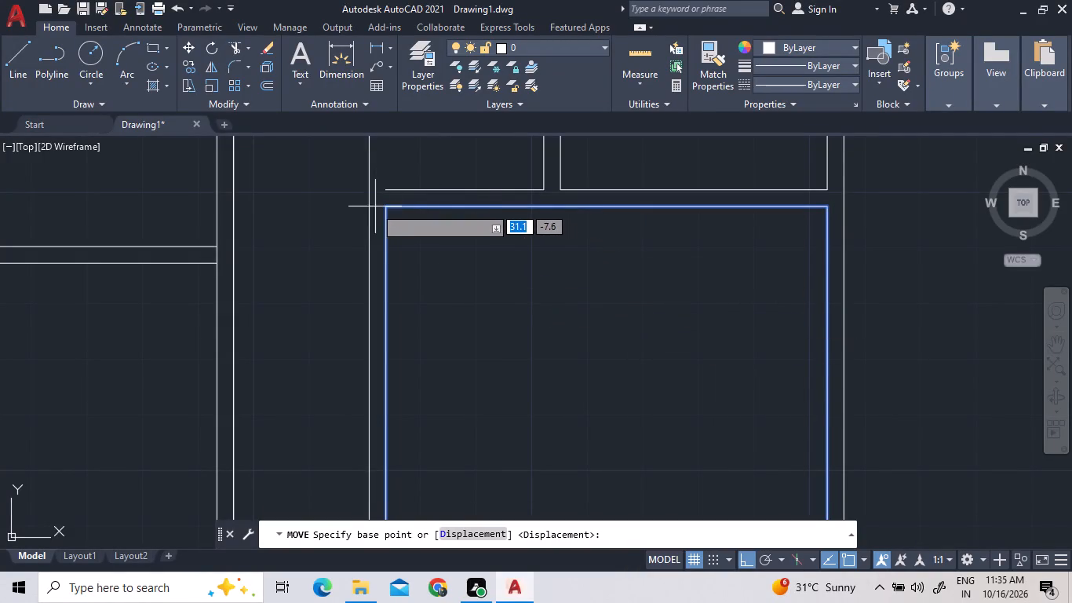
pyautogui.click(385, 207)
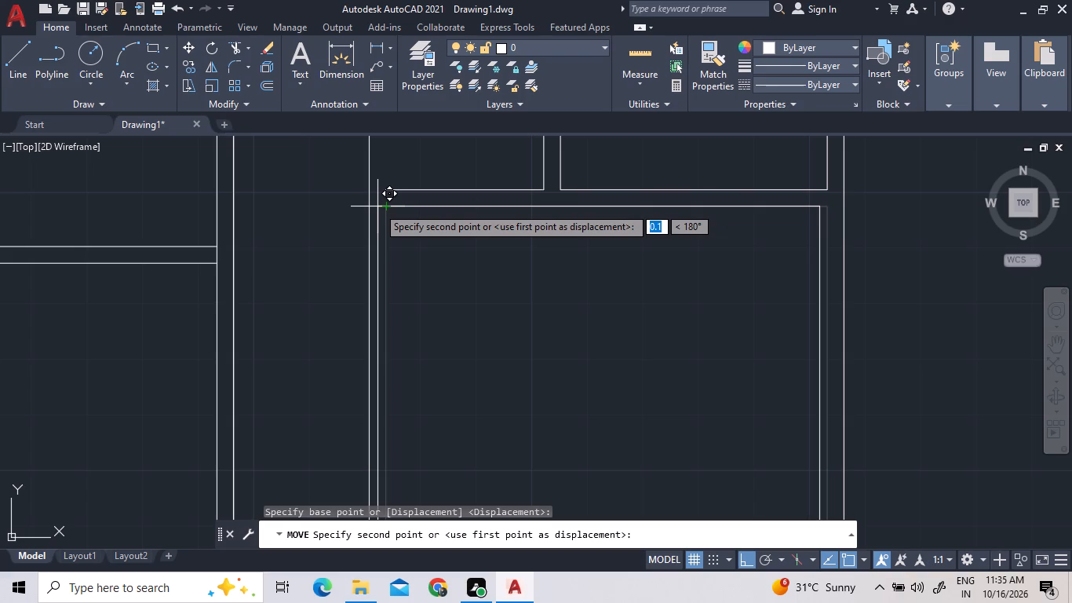
pyautogui.write('0.15')
pyautogui.press('Return')
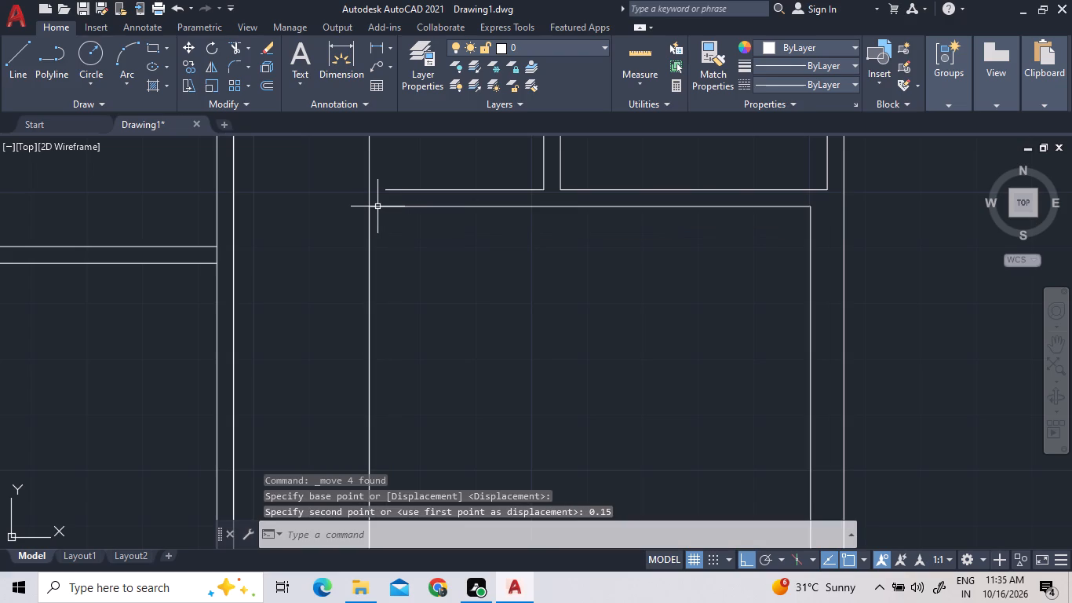
# Move the outlines of the two small adjoining rooms above the large room 0.15 units to the left.
pyautogui.scroll(-2, 405, 283)
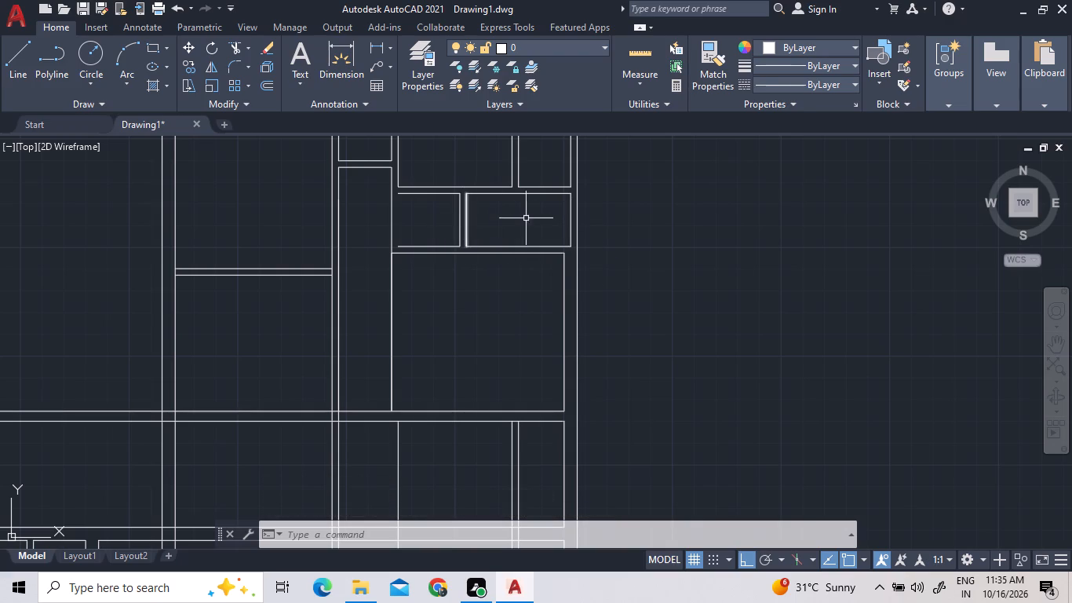
pyautogui.scroll(2, 576, 245)
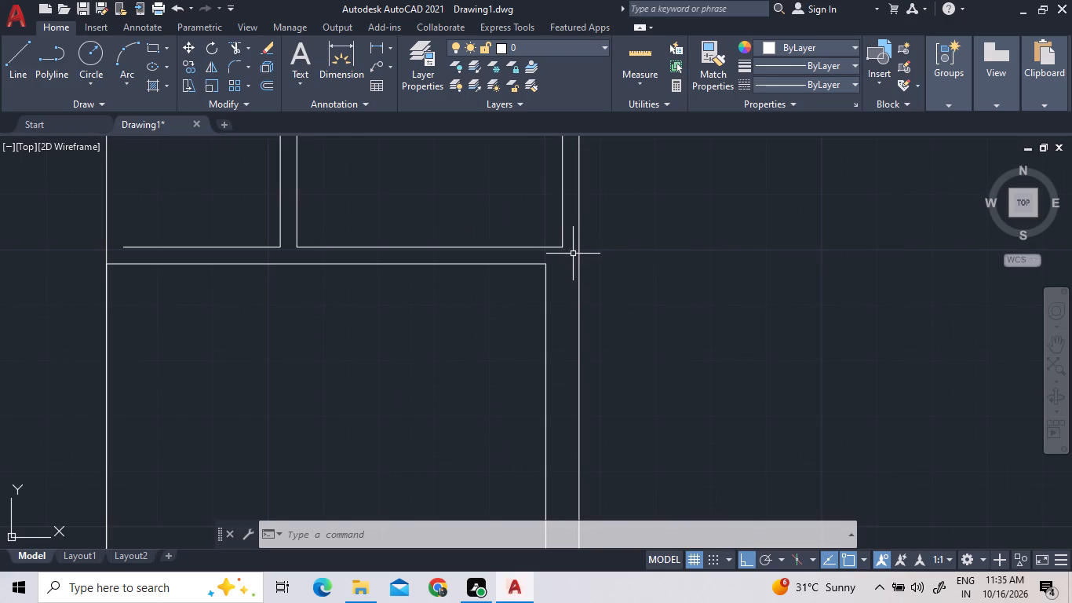
pyautogui.click(572, 255)
pyautogui.scroll(-1, 456, 217)
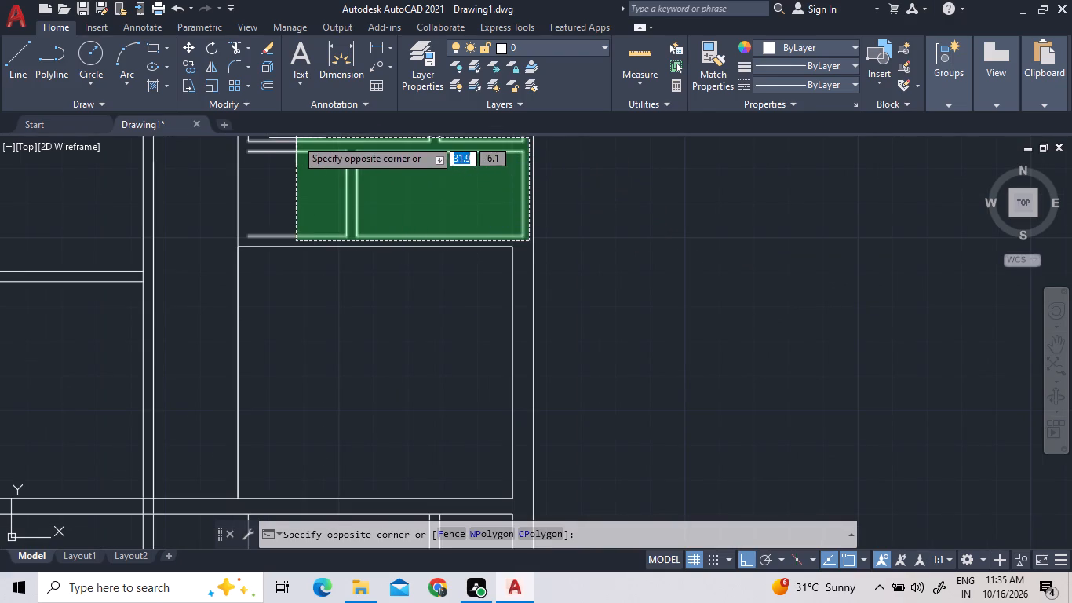
pyautogui.click(242, 147)
pyautogui.rightClick(271, 185)
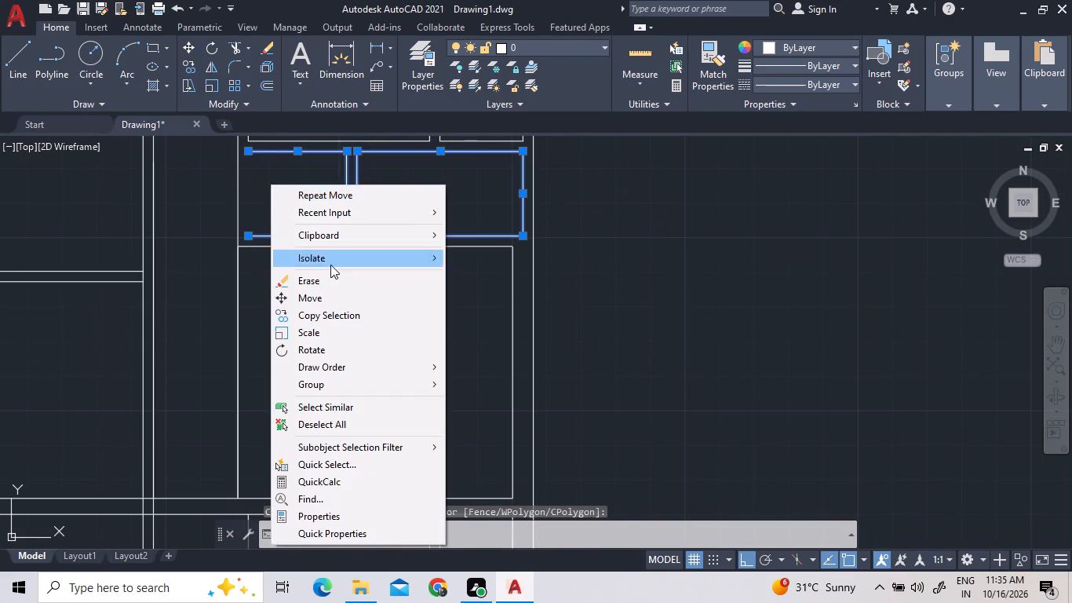
pyautogui.click(341, 299)
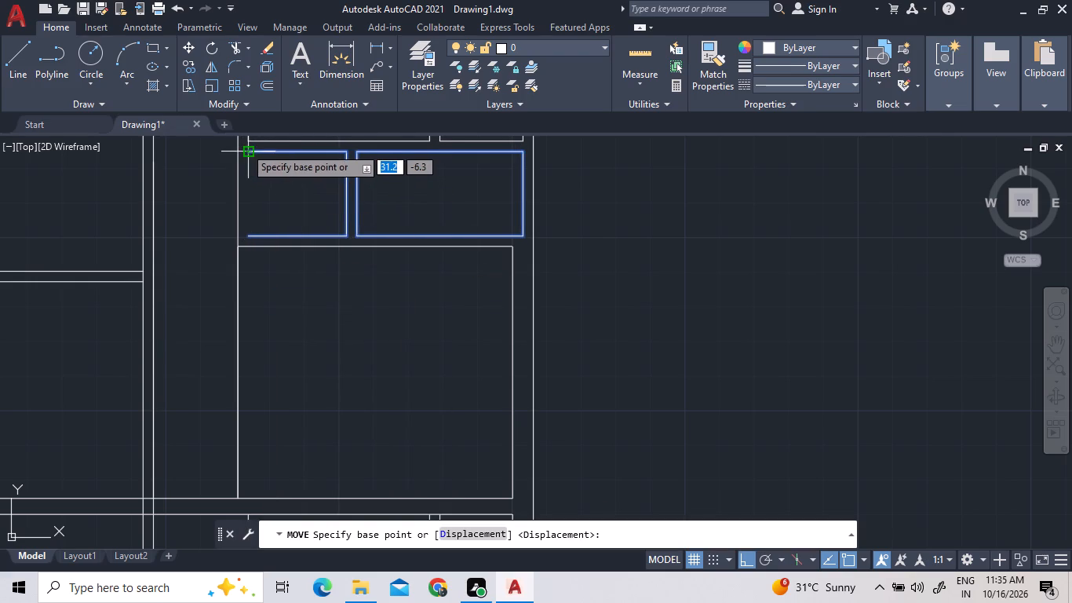
pyautogui.scroll(5, 248, 148)
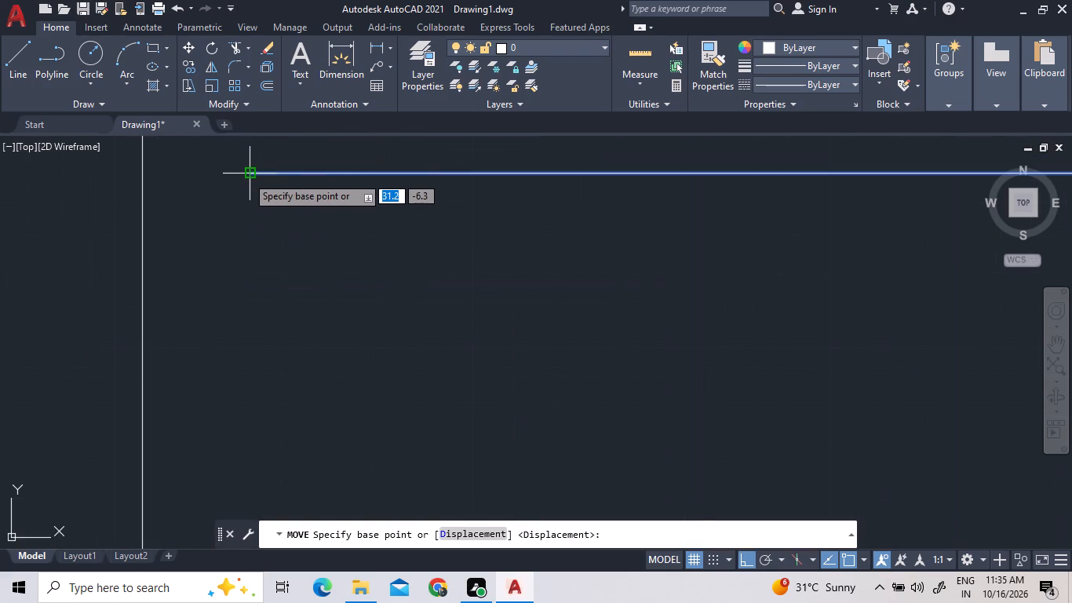
pyautogui.doubleClick(246, 176)
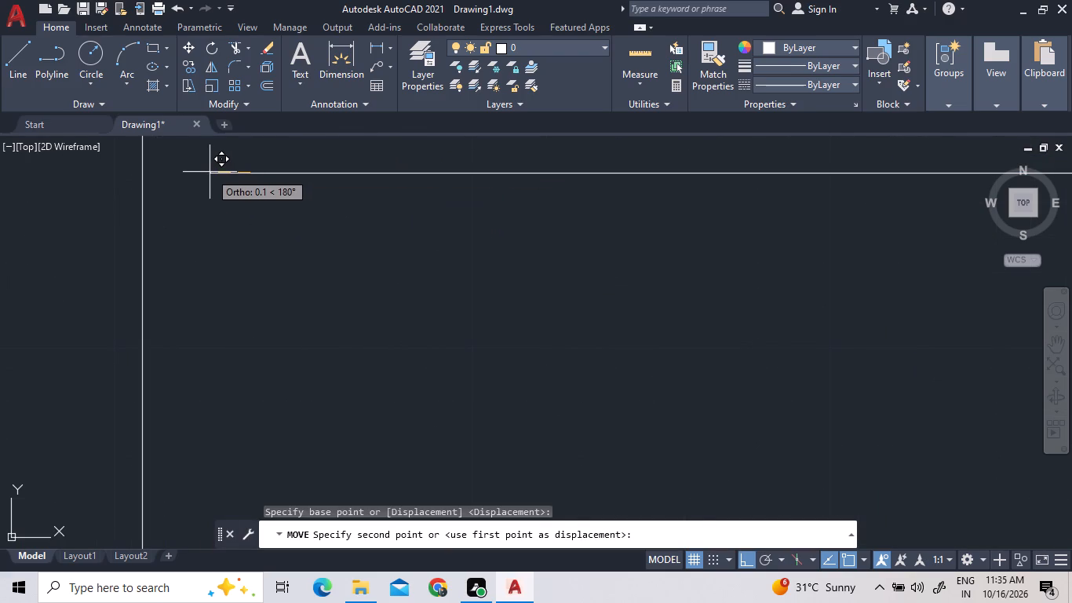
pyautogui.write('0.15')
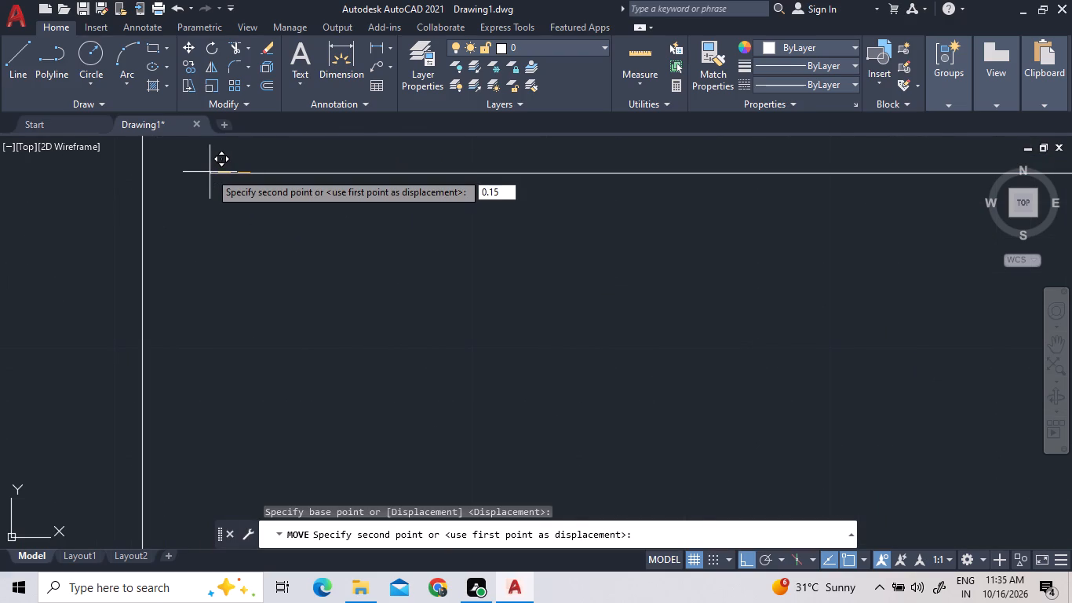
pyautogui.press('Return')
# Offset the corridor's wall line beside the large room by 0.15 towards the rooms.
pyautogui.scroll(1, 210, 175)
pyautogui.scroll(-5, 213, 177)
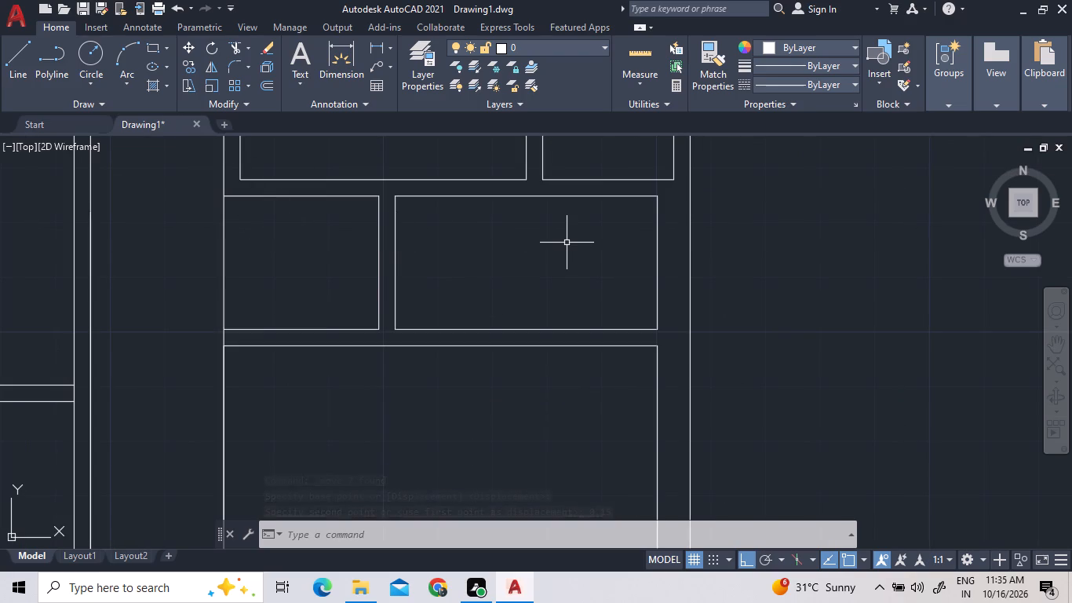
pyautogui.scroll(-2, 567, 243)
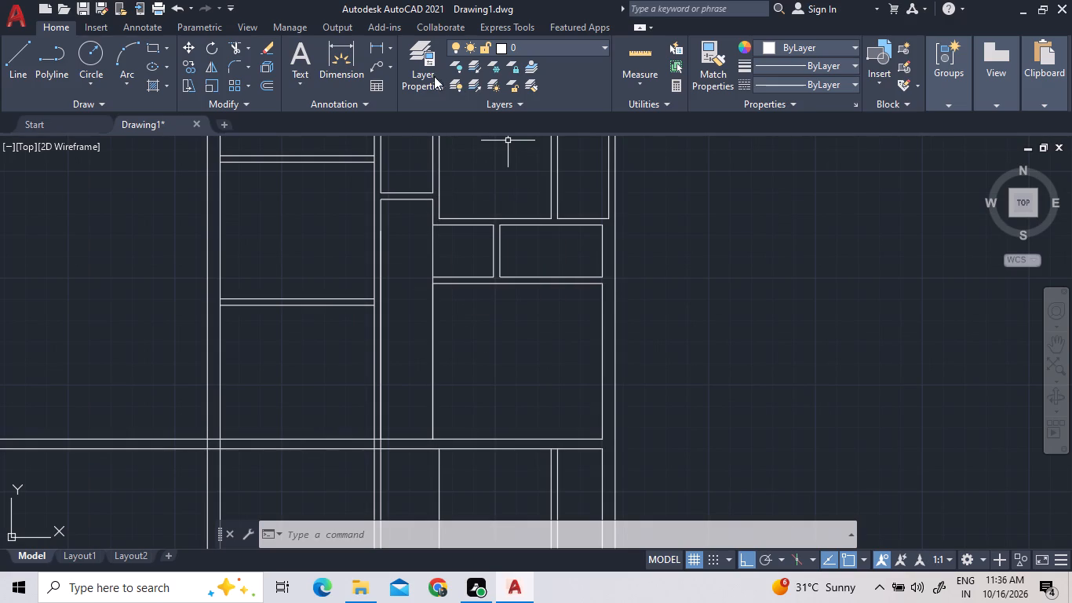
pyautogui.doubleClick(267, 94)
pyautogui.click(267, 89)
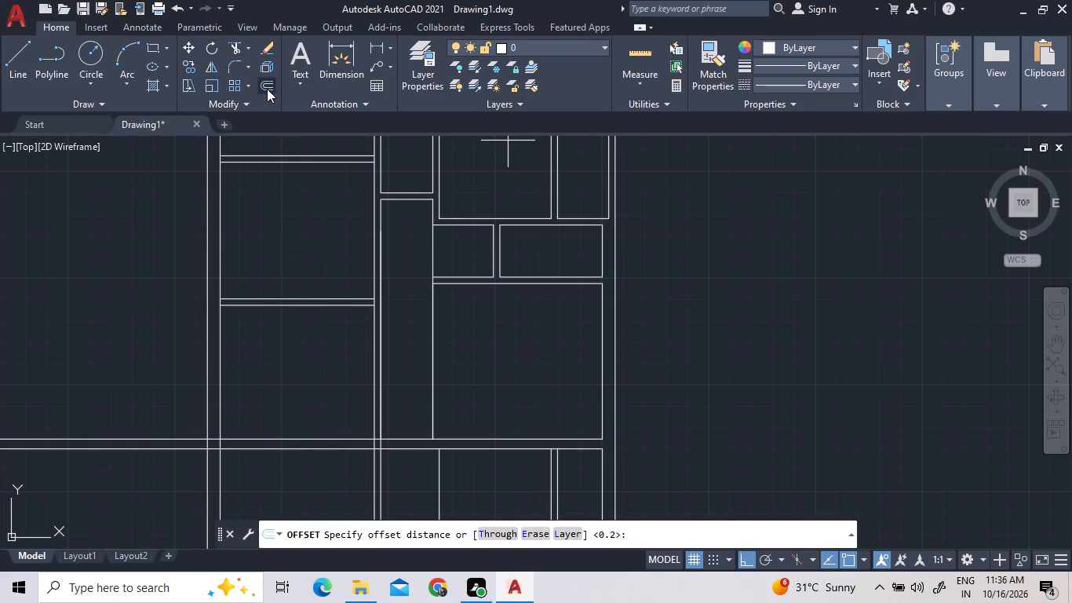
pyautogui.write('0.15')
pyautogui.press('Return')
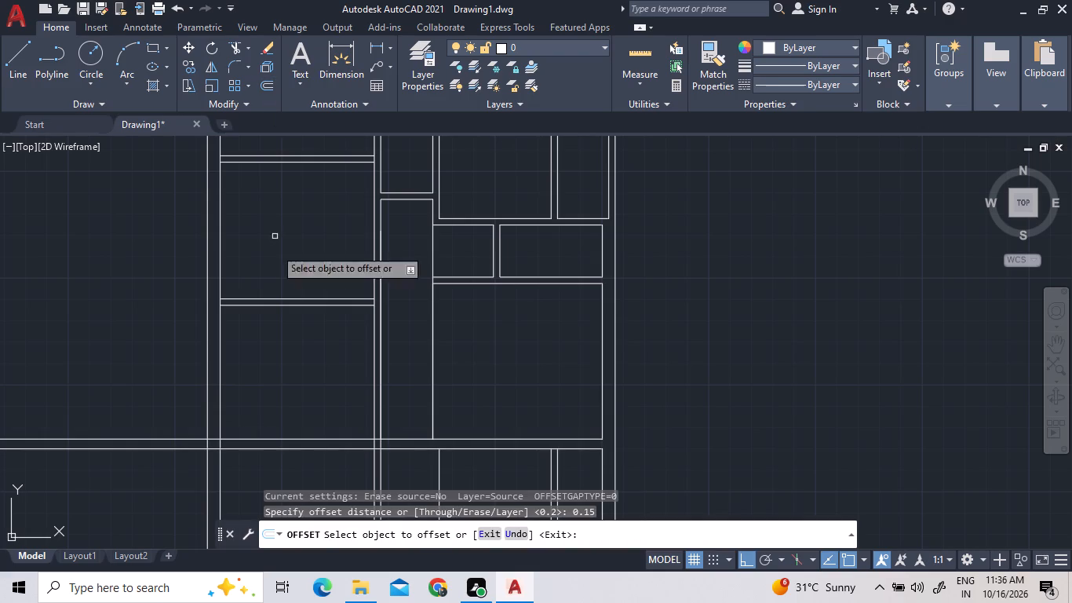
pyautogui.doubleClick(434, 345)
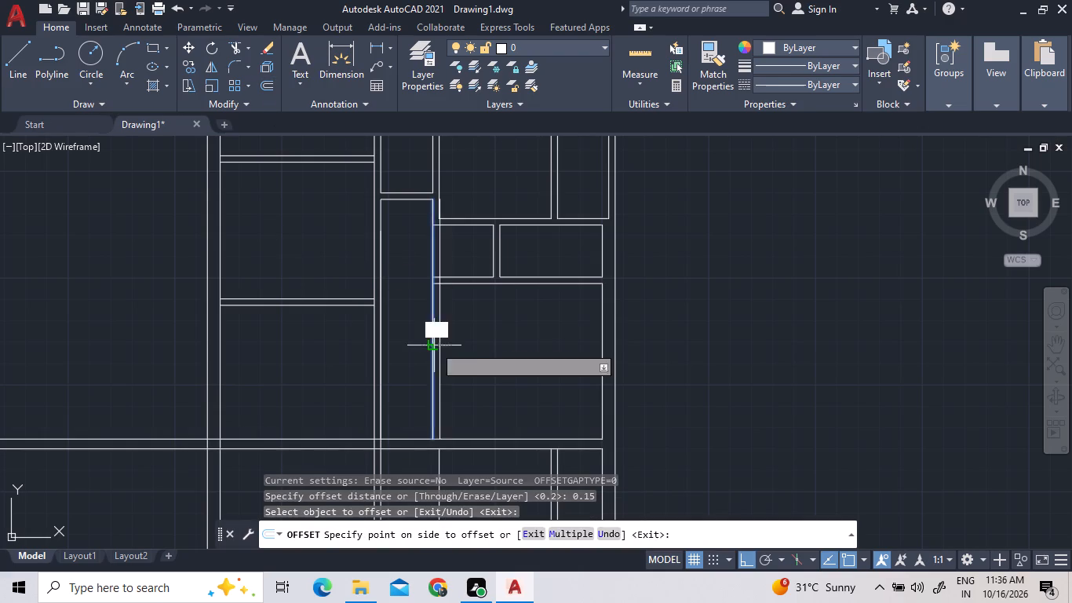
pyautogui.click(446, 346)
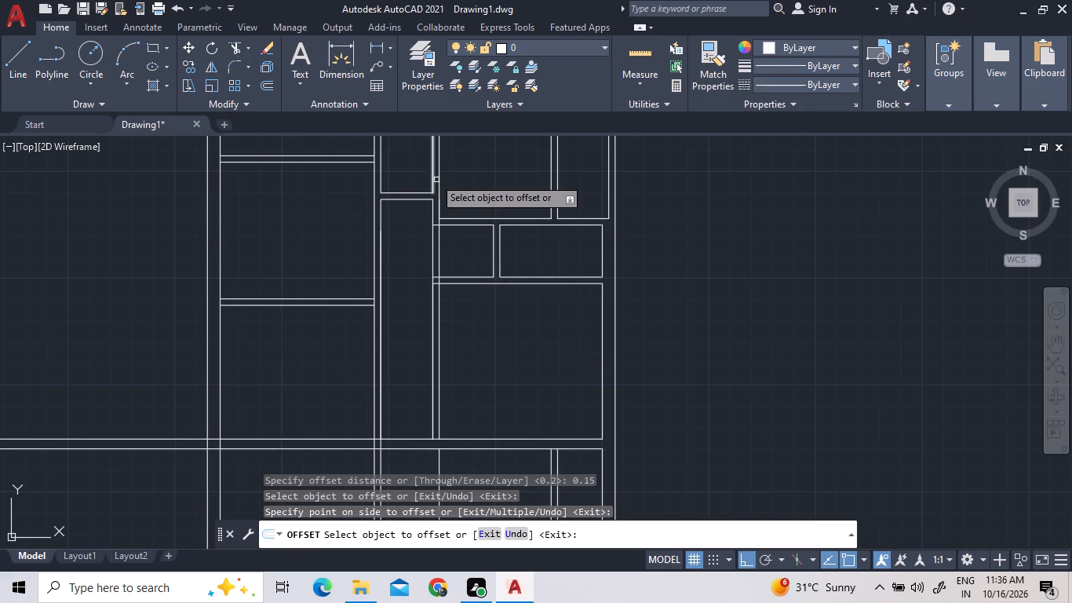
pyautogui.rightClick(494, 188)
pyautogui.click(510, 198)
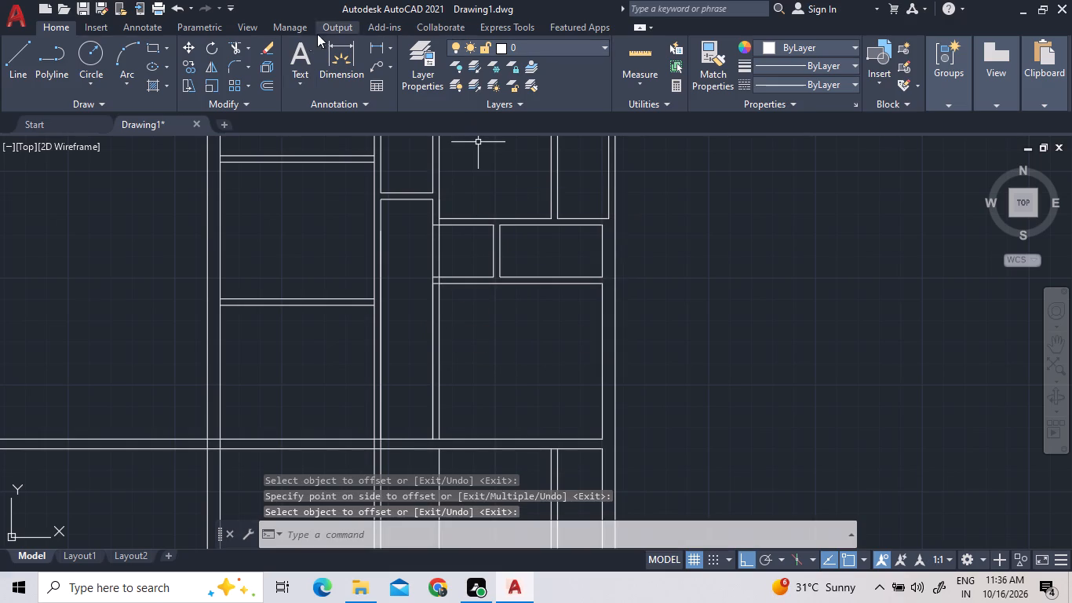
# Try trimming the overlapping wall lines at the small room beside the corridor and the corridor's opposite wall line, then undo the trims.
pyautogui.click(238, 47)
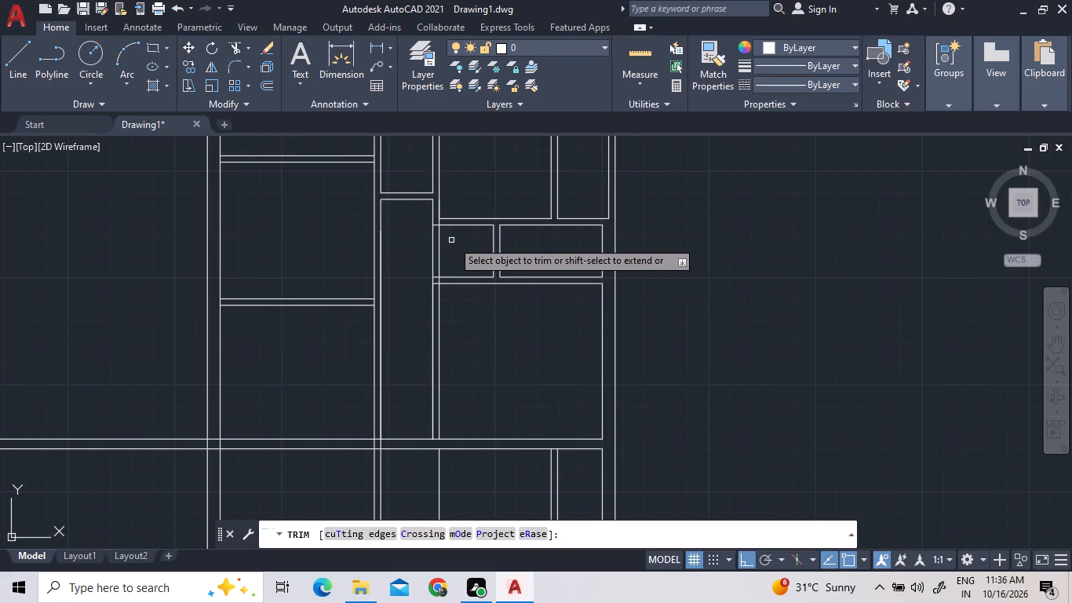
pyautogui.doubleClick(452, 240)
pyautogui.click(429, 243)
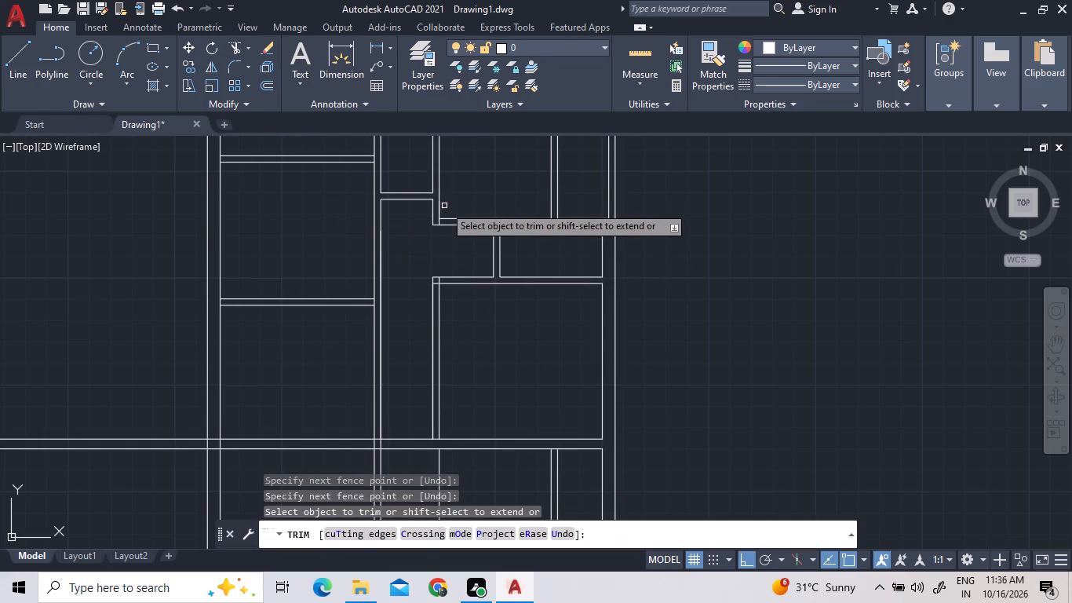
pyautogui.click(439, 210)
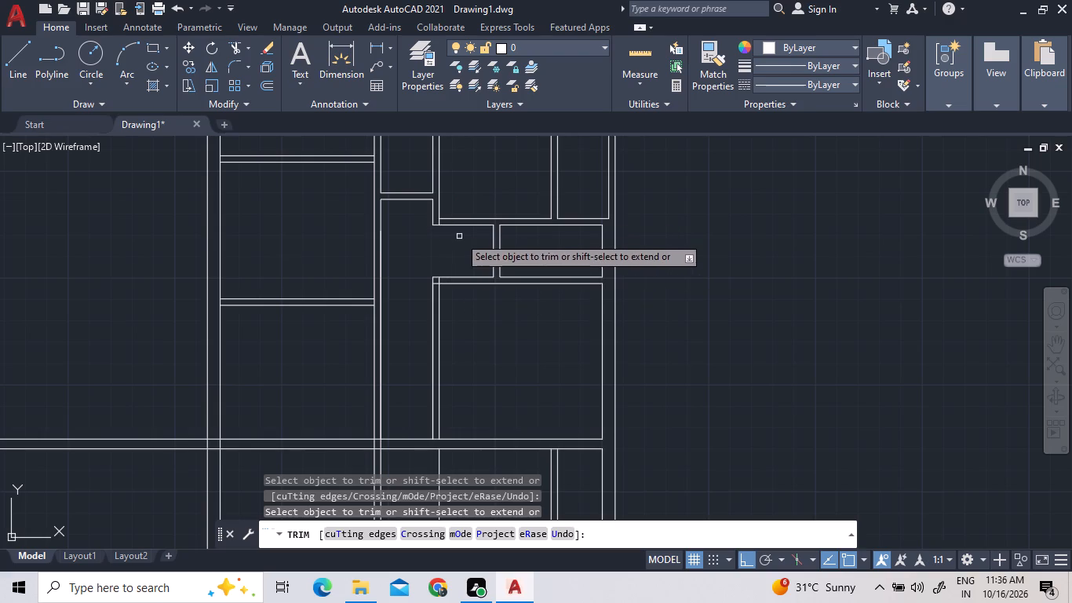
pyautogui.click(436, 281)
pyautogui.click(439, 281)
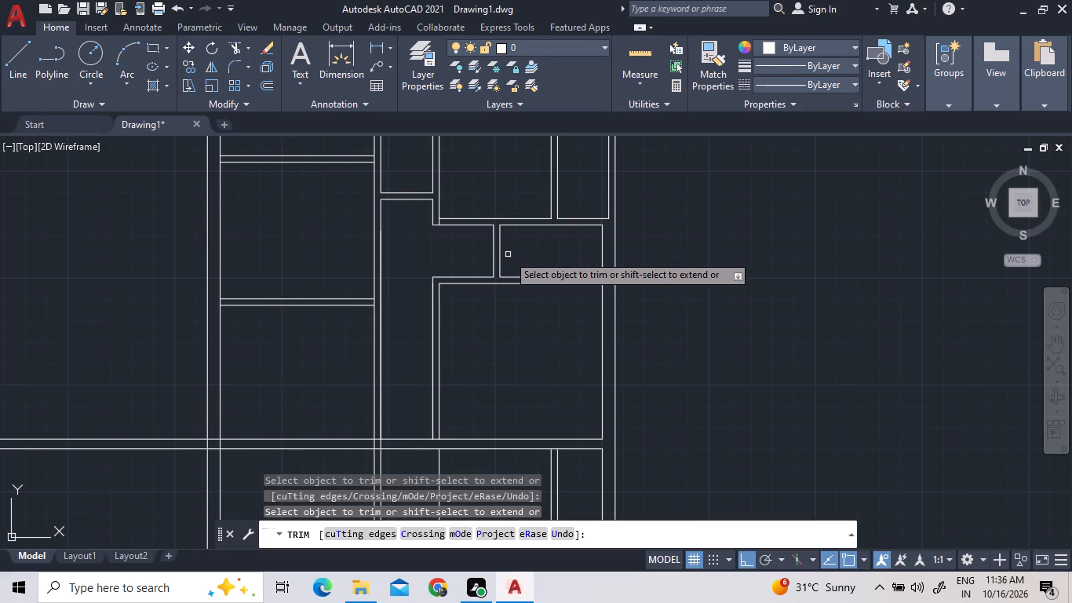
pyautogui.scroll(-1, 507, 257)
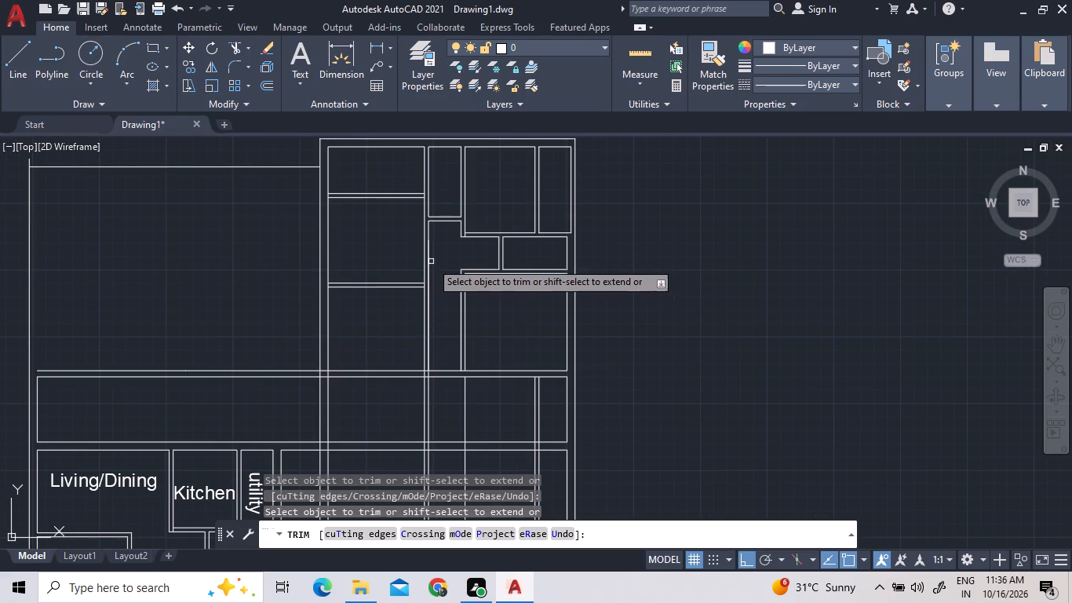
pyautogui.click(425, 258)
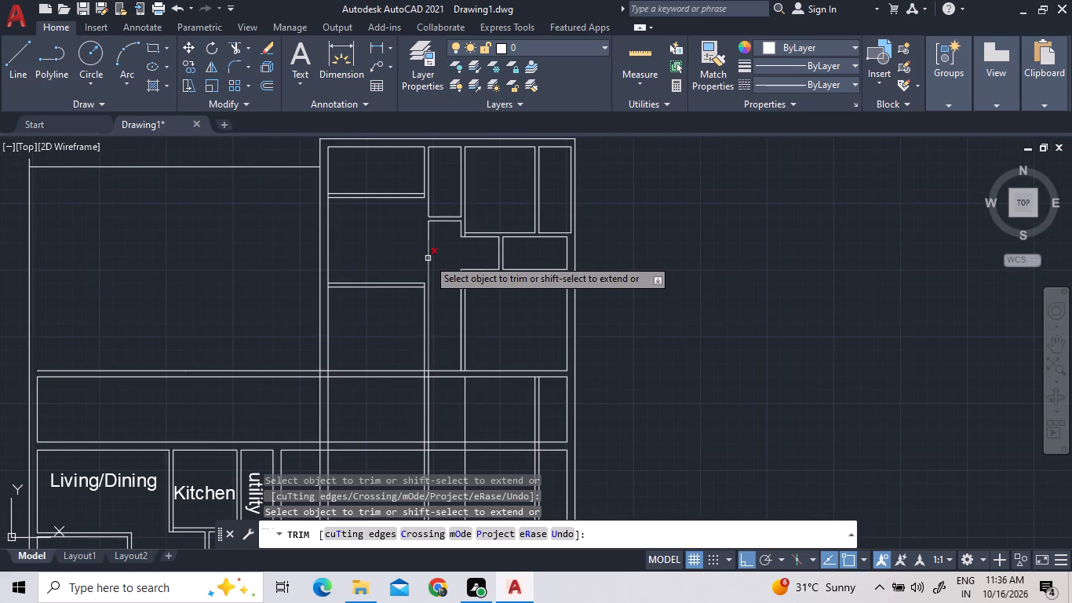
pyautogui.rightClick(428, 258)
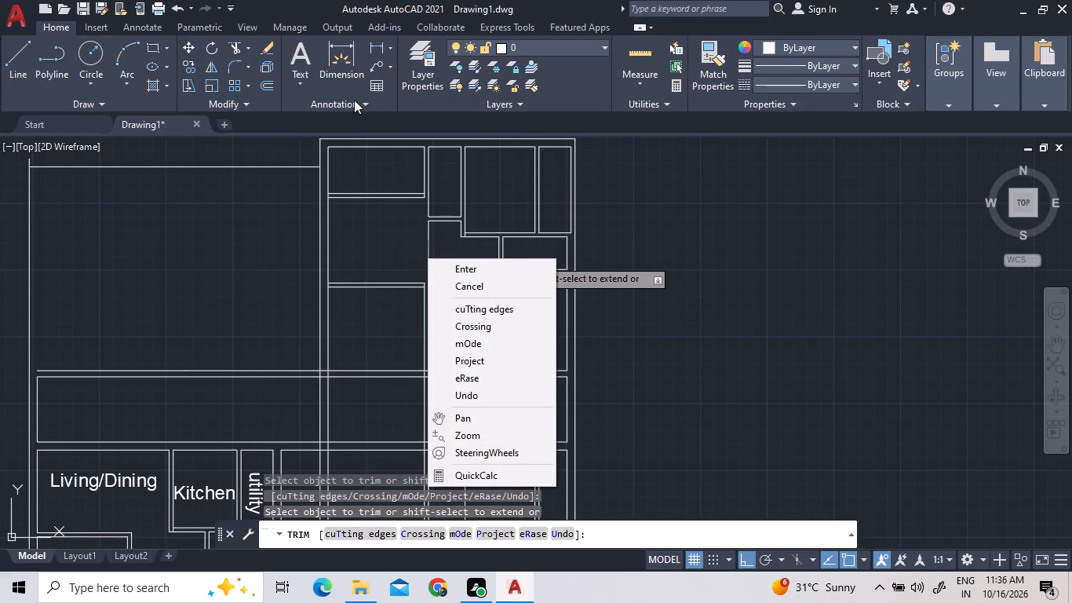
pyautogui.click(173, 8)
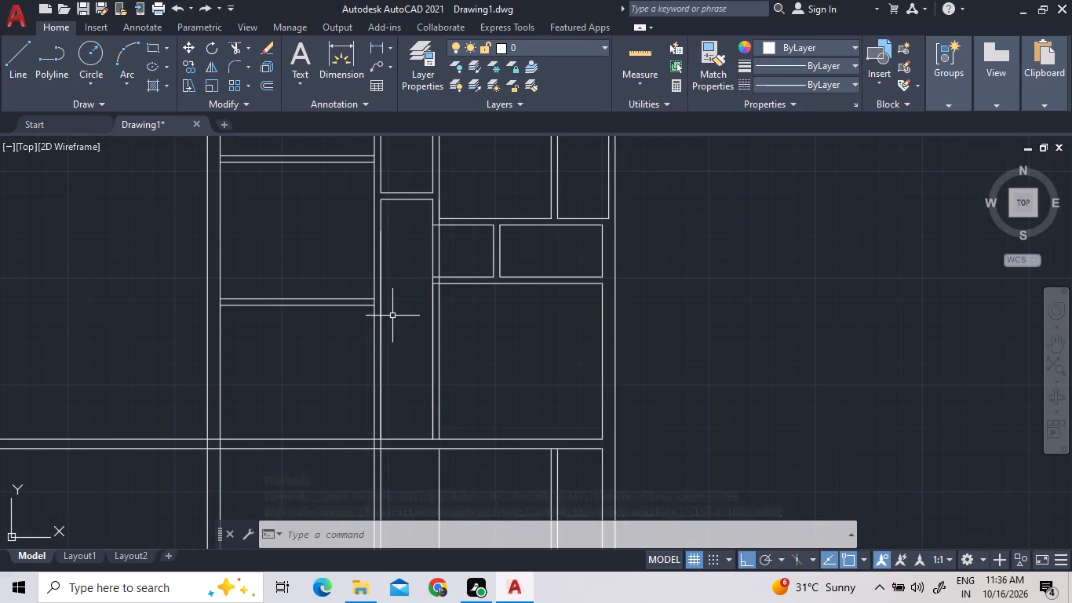
# Trim the wall line between the two horizontal partition lines where they meet the corridor's left wall.
pyautogui.scroll(-1, 391, 317)
pyautogui.scroll(3, 390, 316)
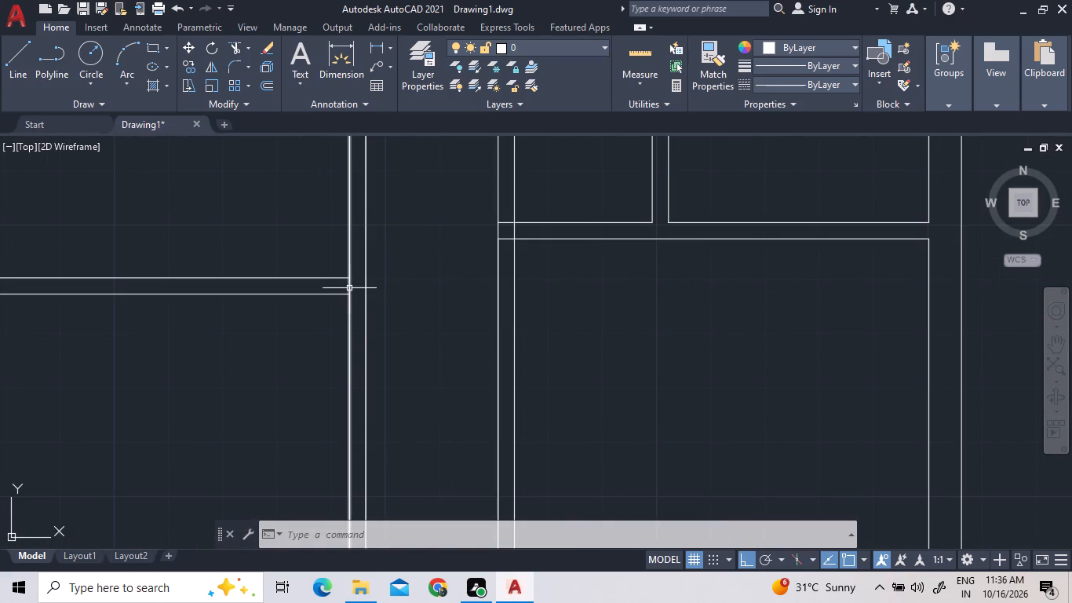
pyautogui.click(234, 42)
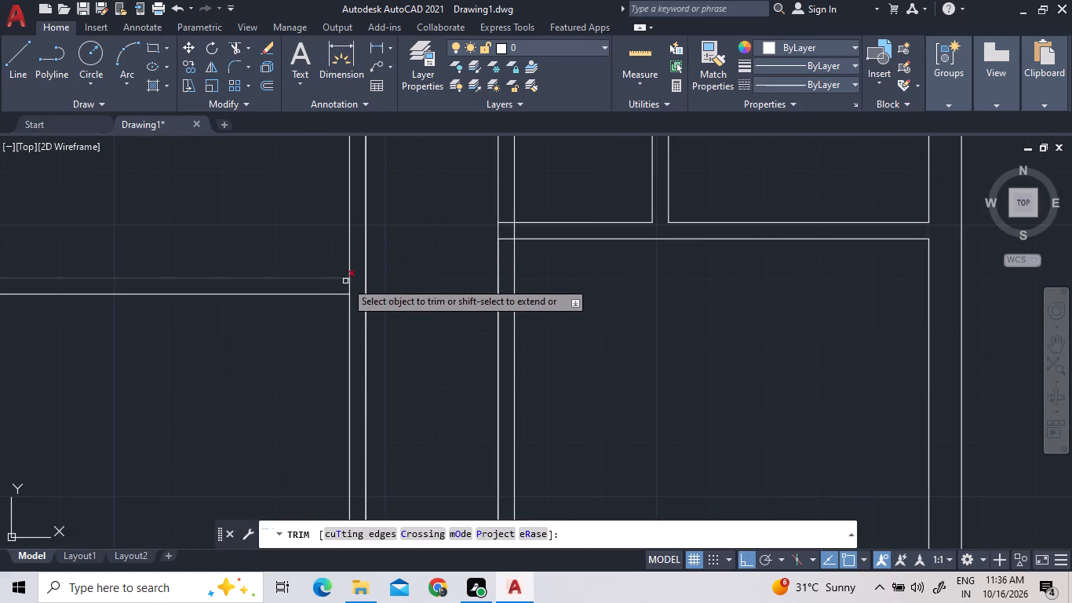
pyautogui.click(349, 285)
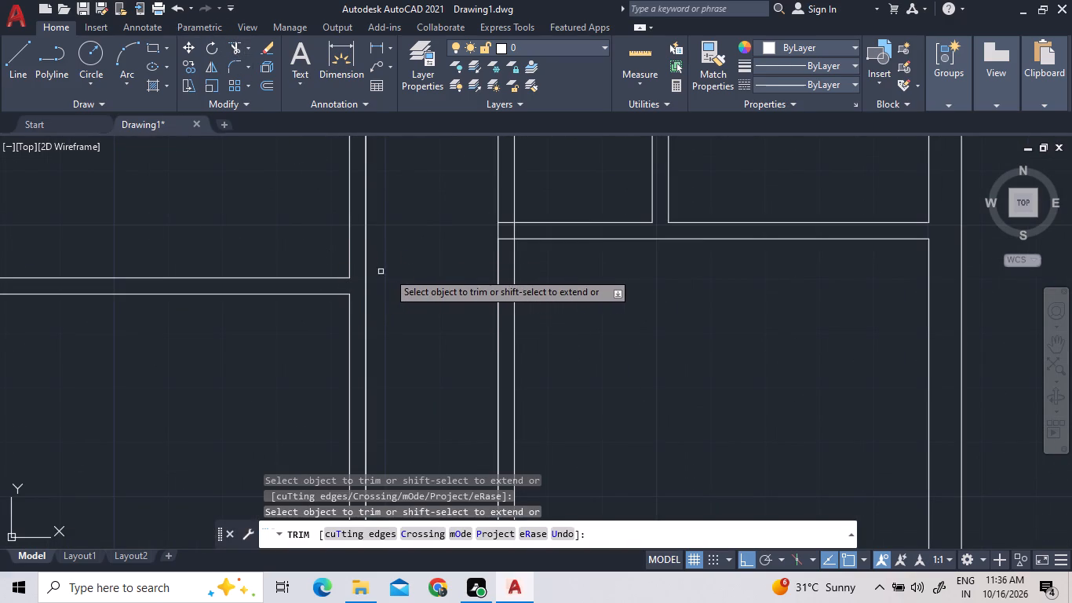
pyautogui.rightClick(405, 261)
pyautogui.click(436, 269)
# Extend the lower line of the partition under the left-hand room to the corridor's left wall line.
pyautogui.rightClick(436, 269)
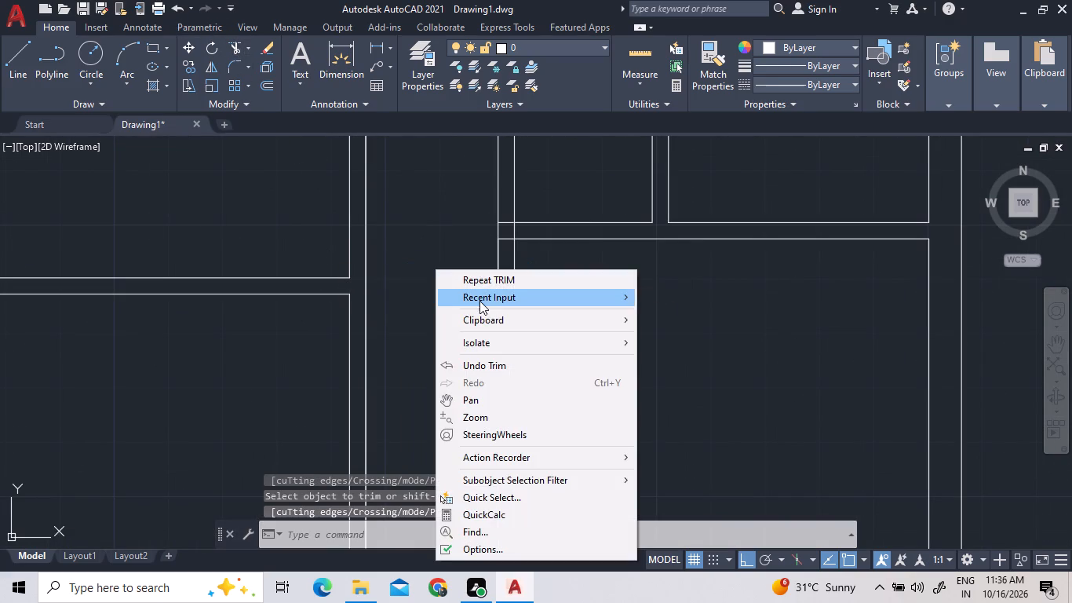
pyautogui.click(479, 300)
pyautogui.click(695, 347)
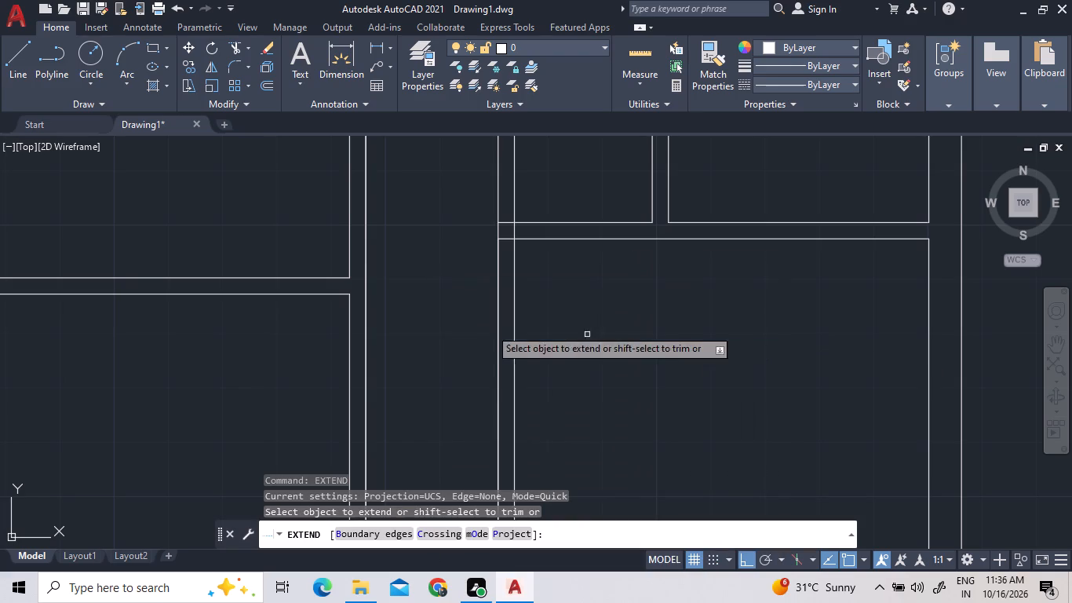
pyautogui.click(326, 294)
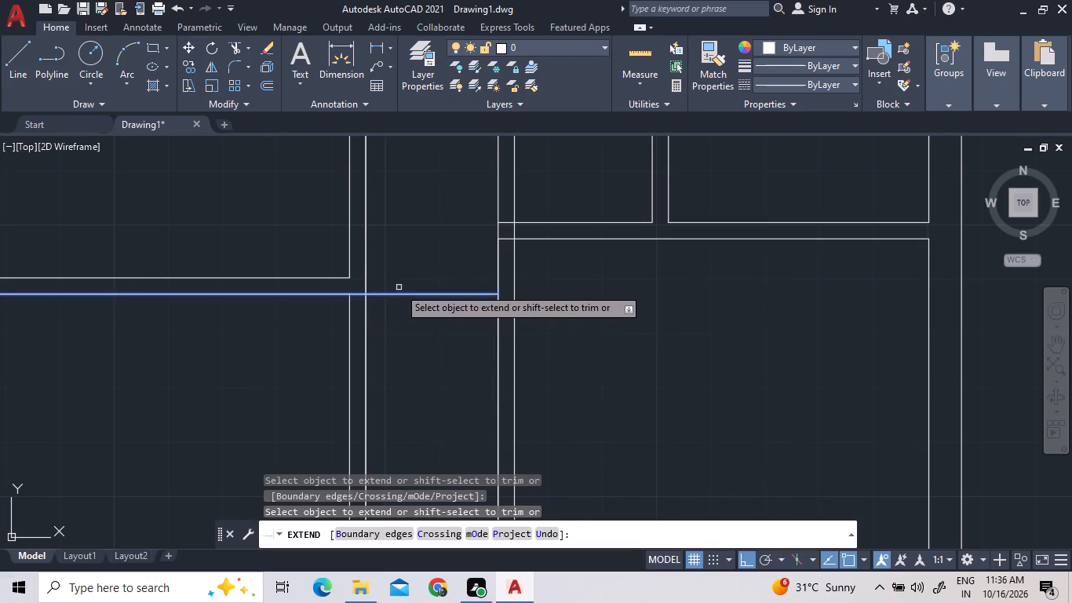
pyautogui.scroll(-2, 415, 261)
pyautogui.rightClick(412, 252)
pyautogui.rightClick(412, 252)
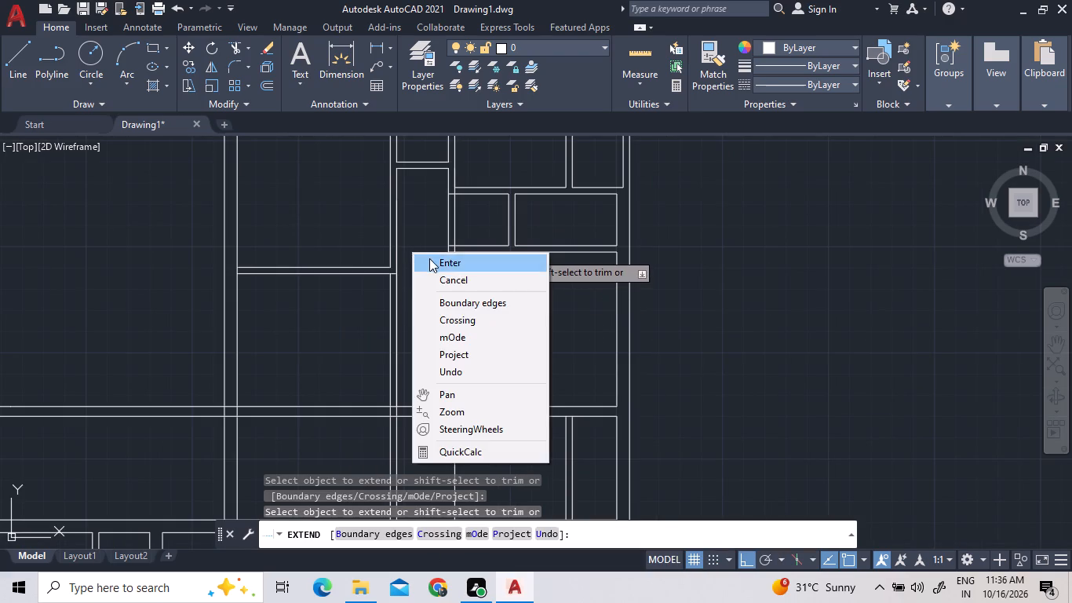
pyautogui.click(429, 258)
# Trim the corridor's left wall lines below that partition and the short outer-wall segment between the two partition lines.
pyautogui.click(241, 47)
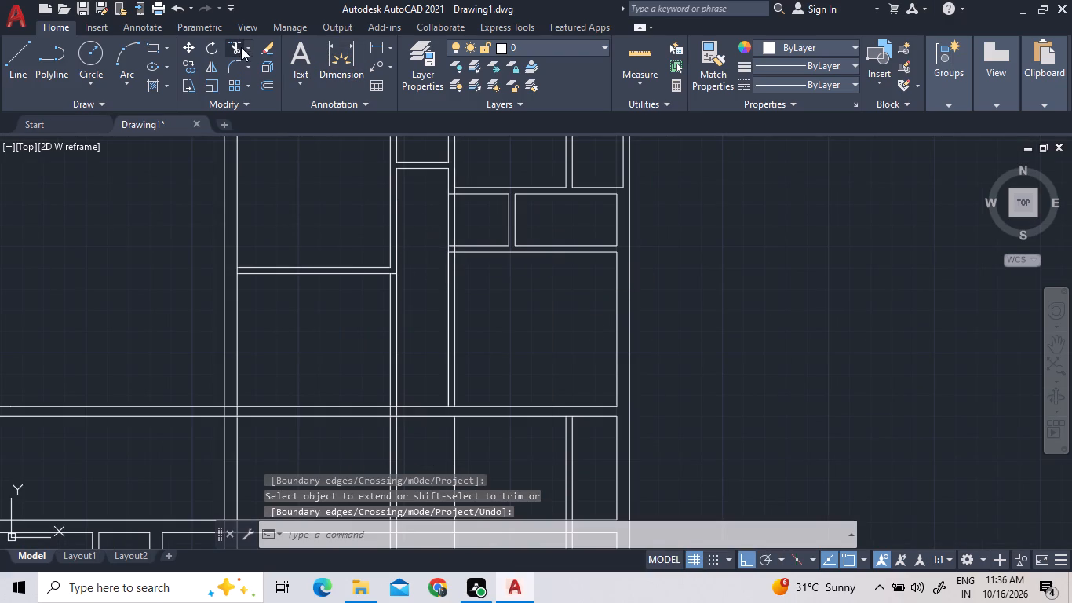
pyautogui.click(395, 339)
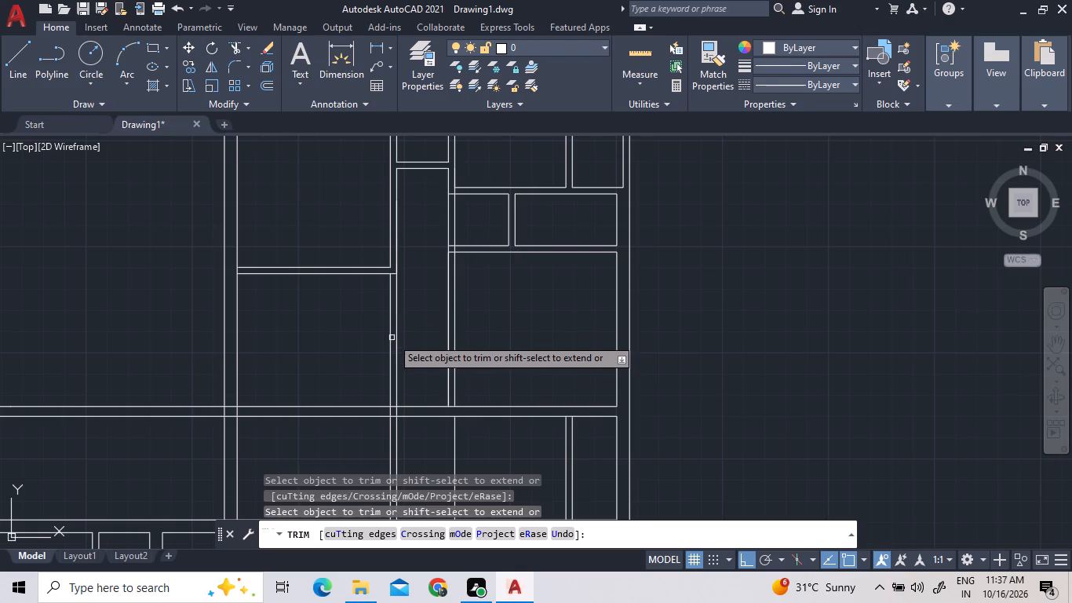
pyautogui.click(388, 334)
pyautogui.click(421, 331)
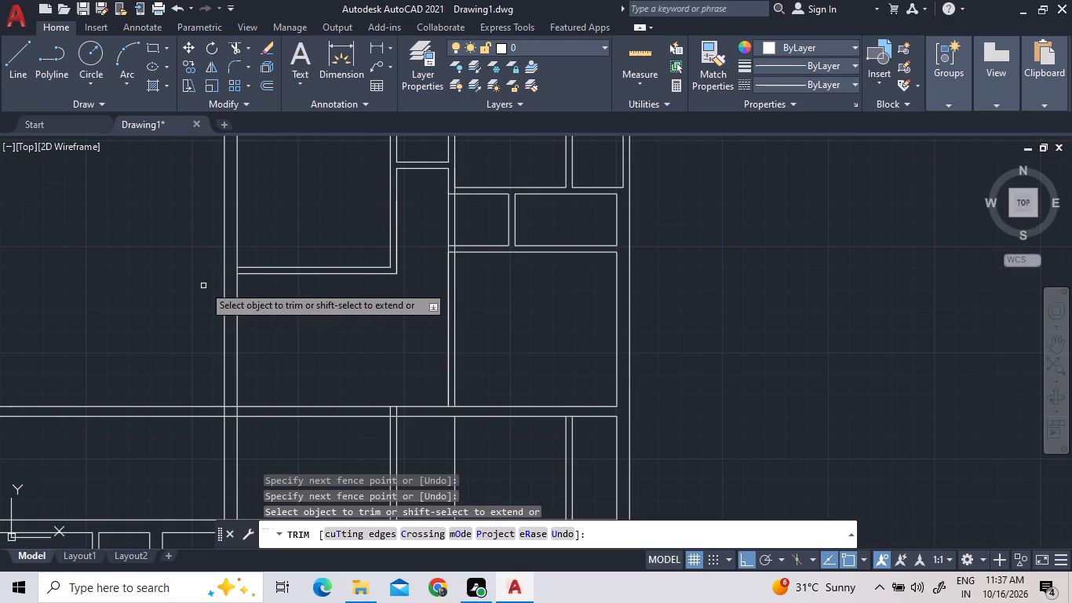
pyautogui.scroll(3, 245, 275)
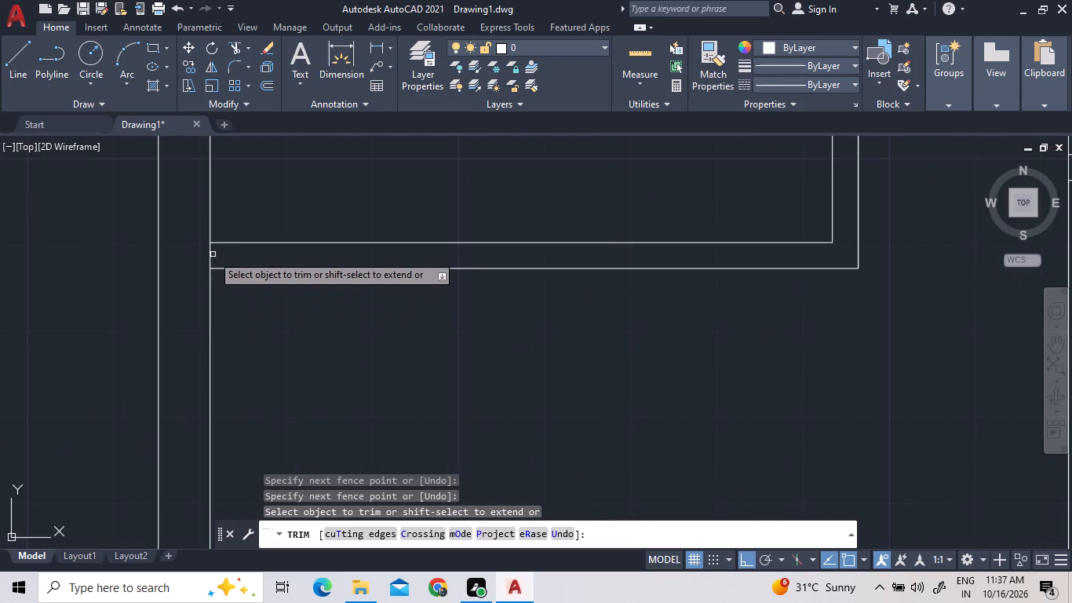
pyautogui.click(210, 254)
# Trim the overlapping line segments where the vertical partition walls meet the horizontal double wall above the long room.
pyautogui.scroll(-6, 221, 244)
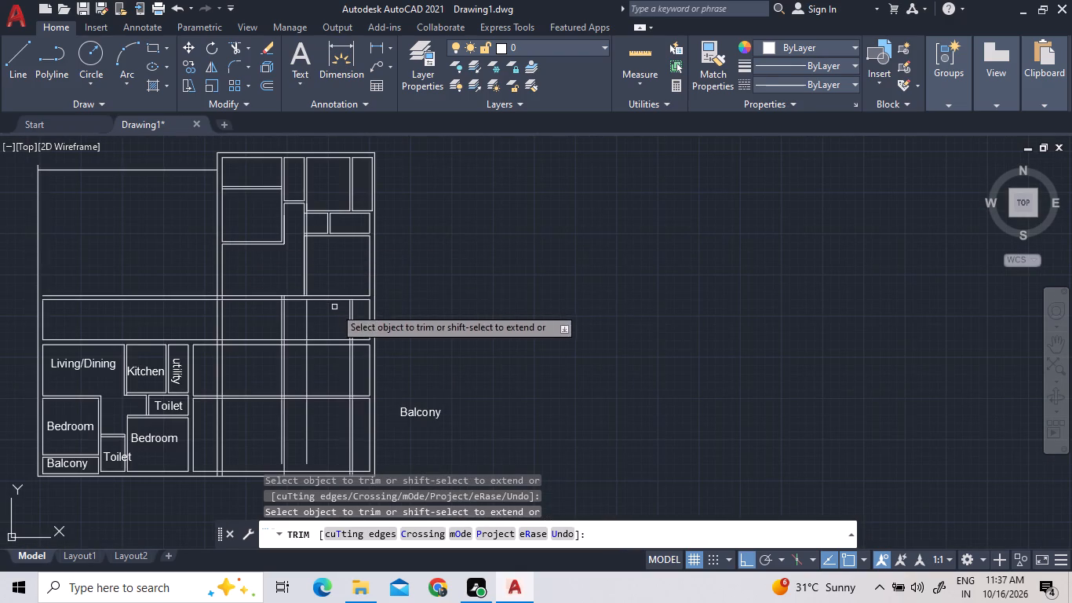
pyautogui.scroll(3, 304, 297)
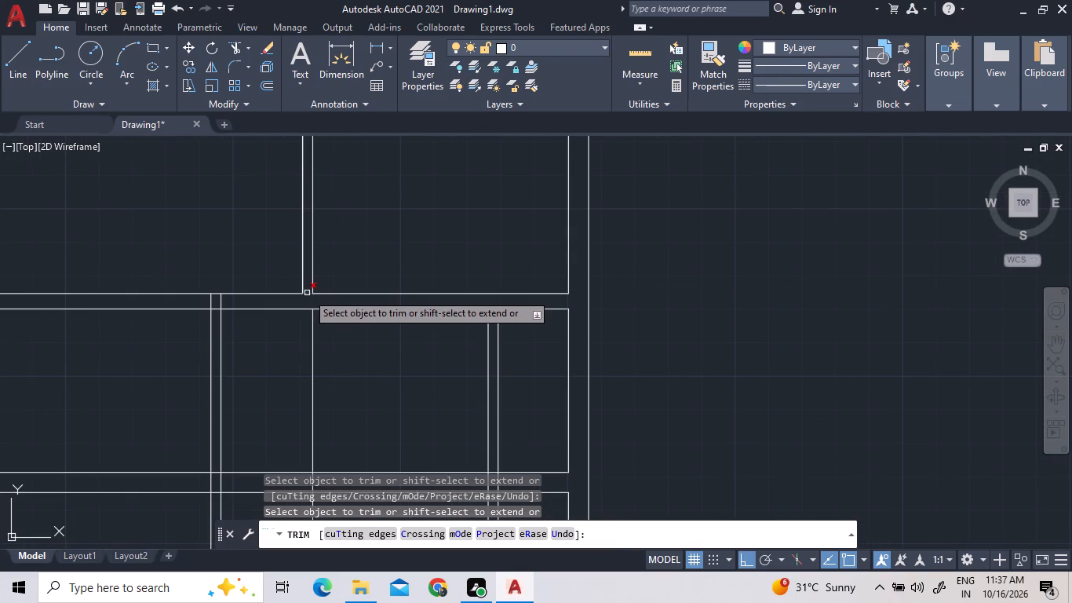
pyautogui.click(307, 293)
pyautogui.click(203, 299)
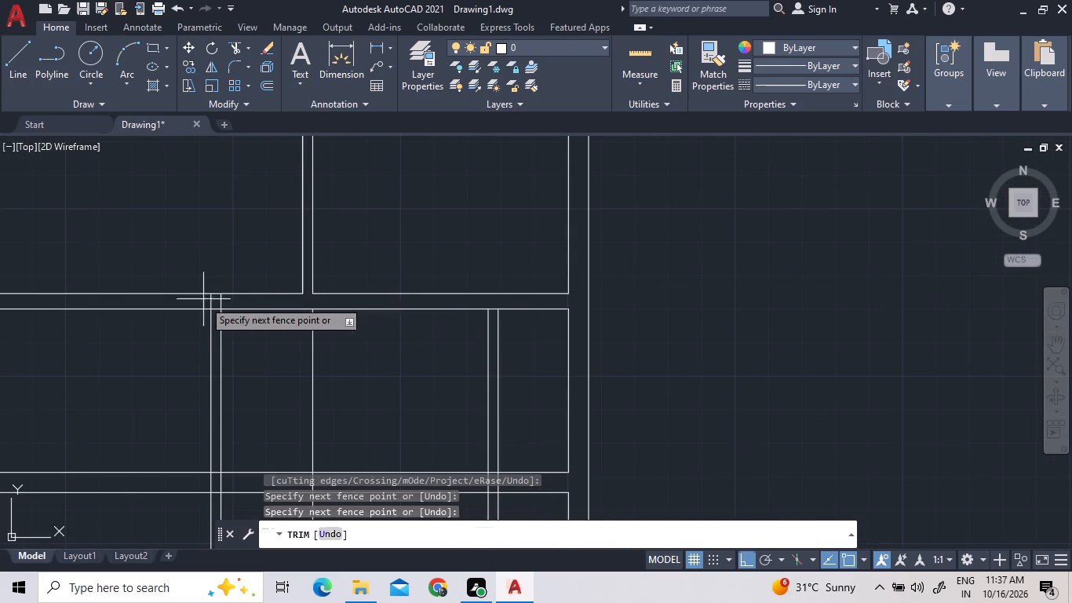
pyautogui.click(252, 301)
# Trim all the vertical wall lines crossing the long horizontal room below the upper block.
pyautogui.scroll(-3, 239, 302)
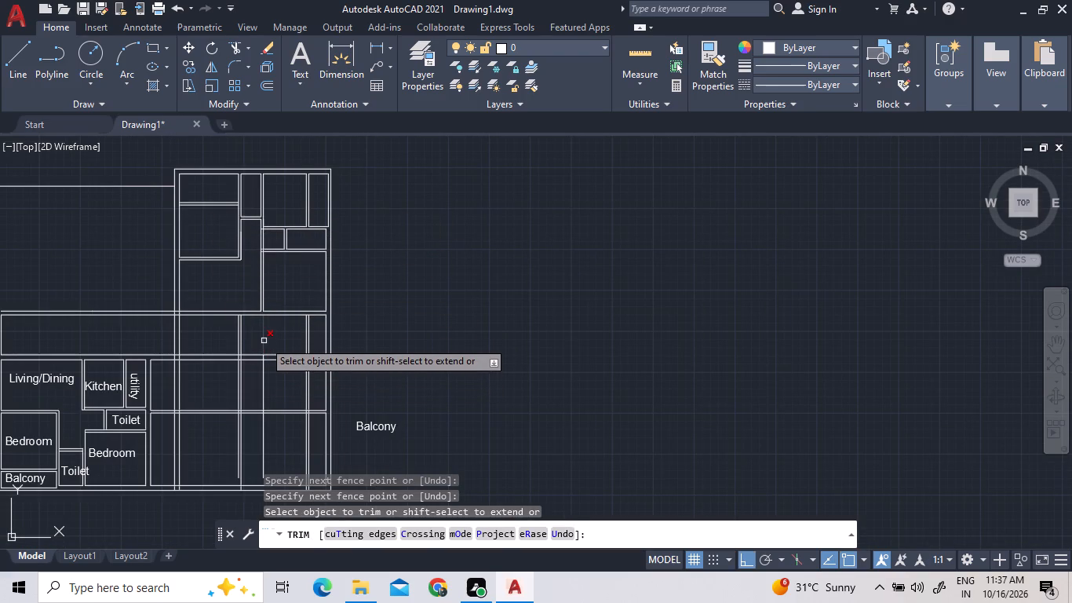
pyautogui.click(316, 340)
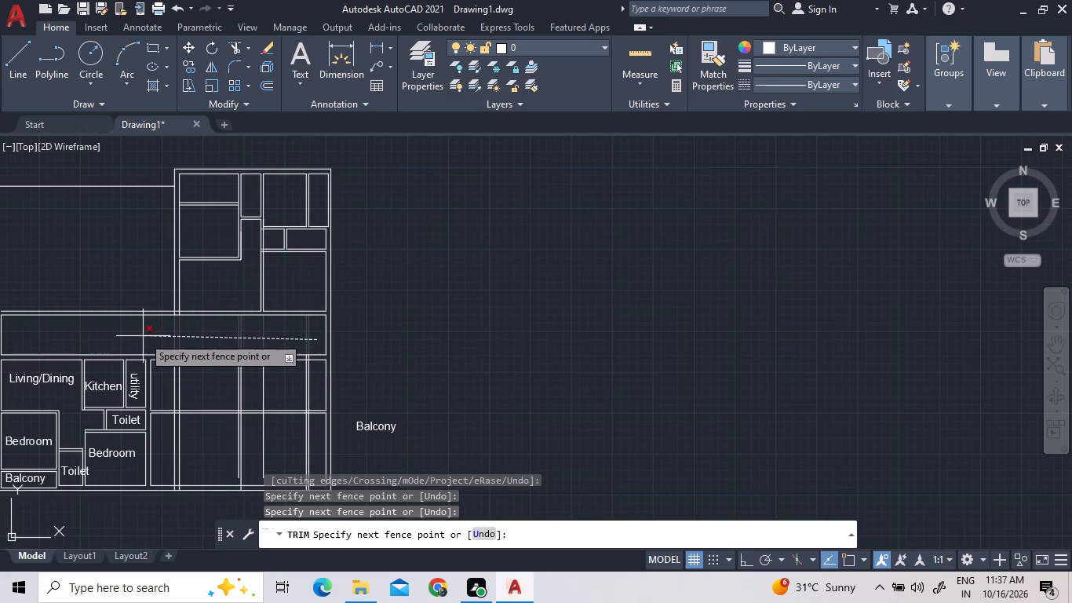
pyautogui.click(143, 336)
# Trim the short segments inside the junction of the upper block's left outer wall and the long room's top wall.
pyautogui.scroll(2, 166, 319)
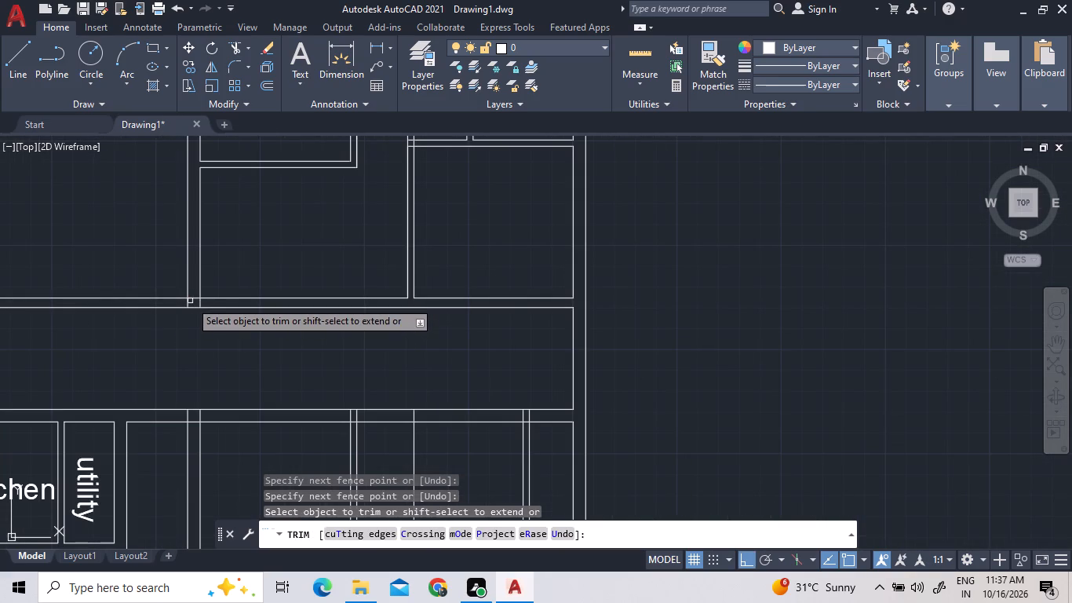
pyautogui.click(190, 301)
pyautogui.click(193, 298)
pyautogui.click(200, 301)
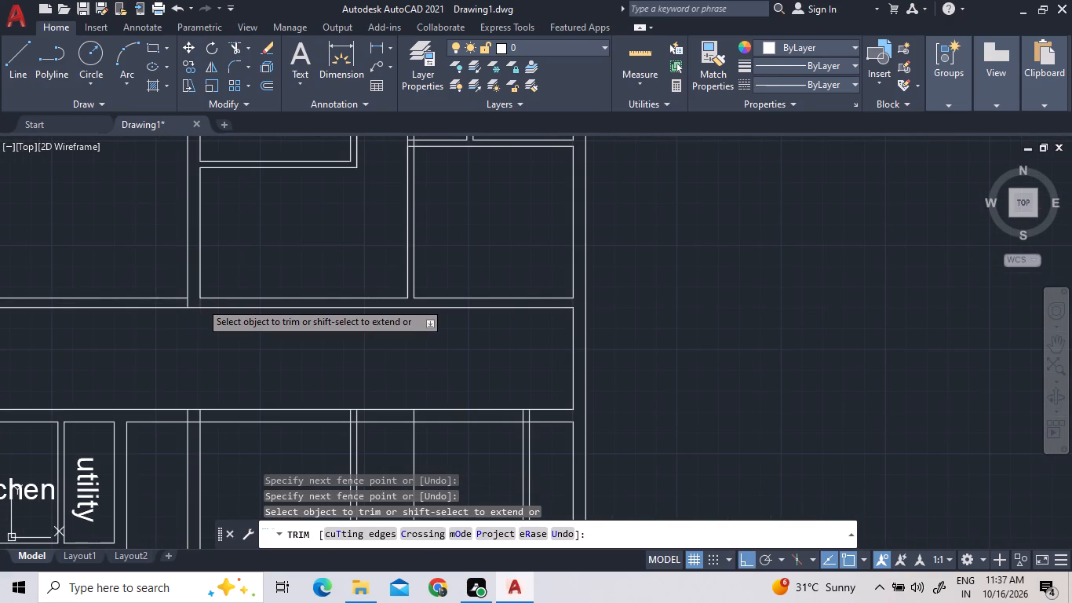
pyautogui.click(186, 302)
# Trim the short vertical segments at both ends of the partition between the upper block's two stacked left-hand rooms.
pyautogui.scroll(-3, 197, 286)
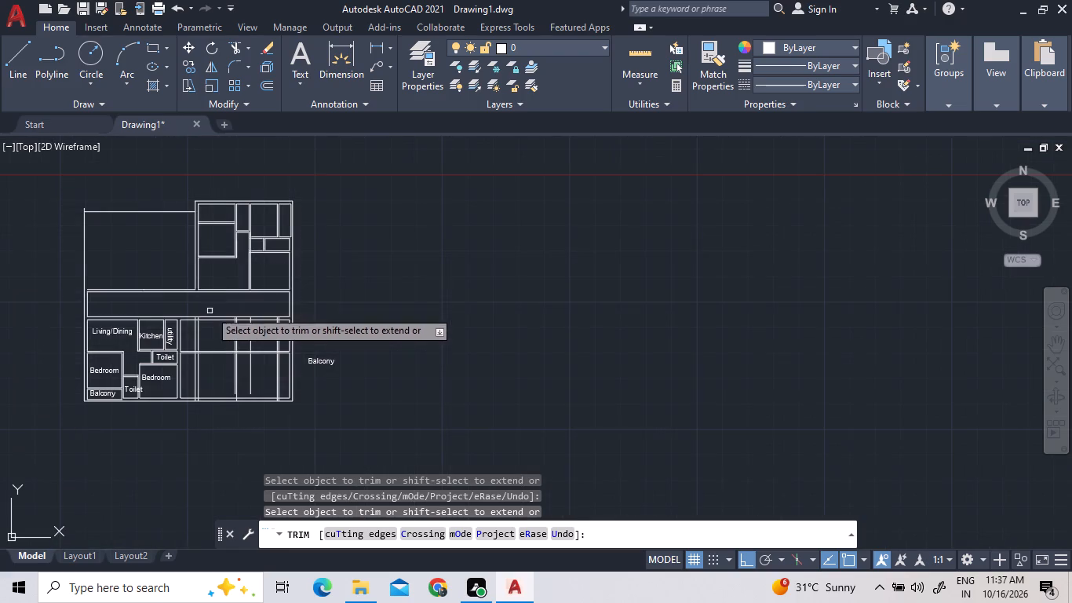
pyautogui.scroll(2, 210, 206)
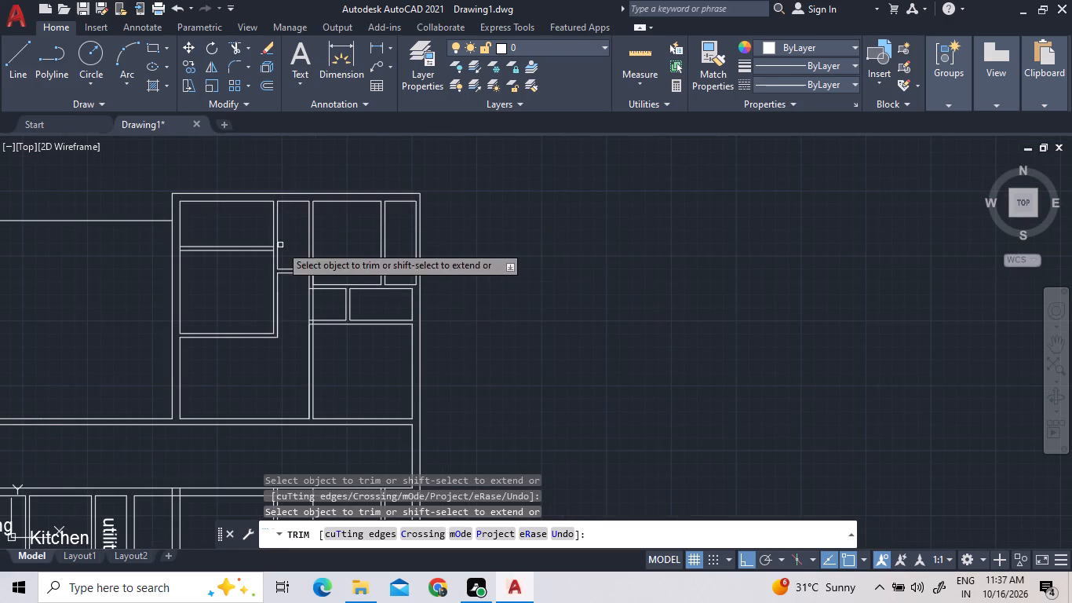
pyautogui.scroll(-1, 304, 272)
pyautogui.scroll(3, 217, 247)
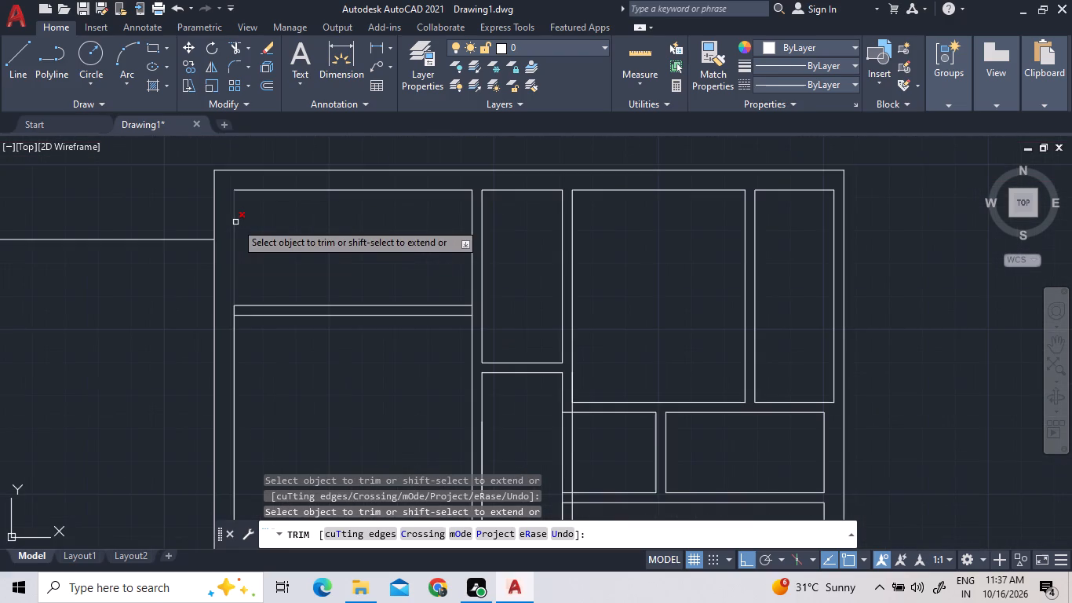
pyautogui.scroll(-2, 257, 242)
pyautogui.scroll(4, 243, 267)
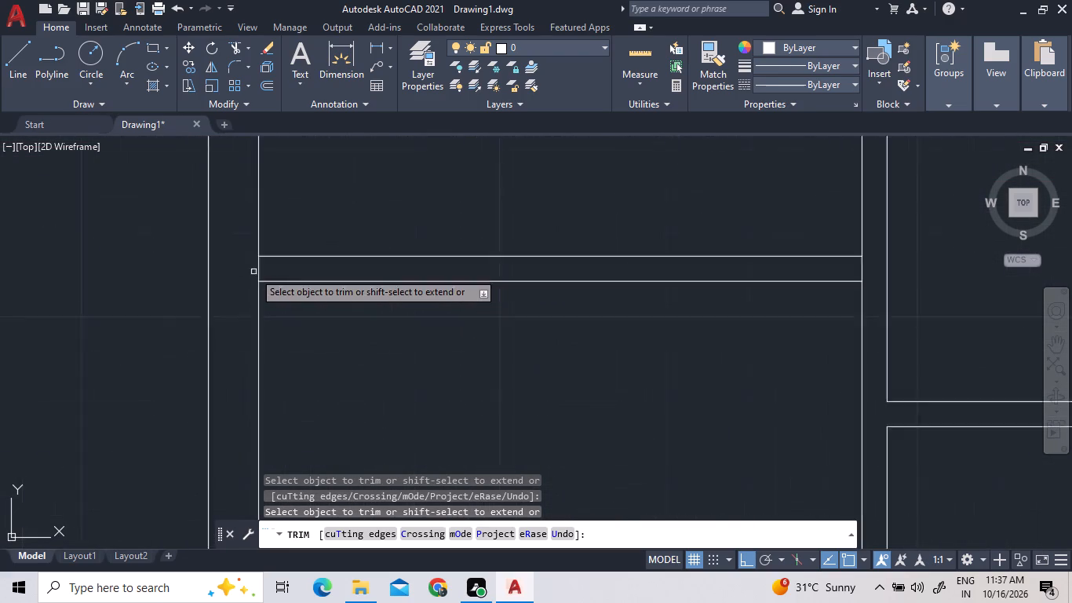
pyautogui.scroll(2, 253, 272)
pyautogui.click(265, 265)
pyautogui.scroll(-6, 265, 265)
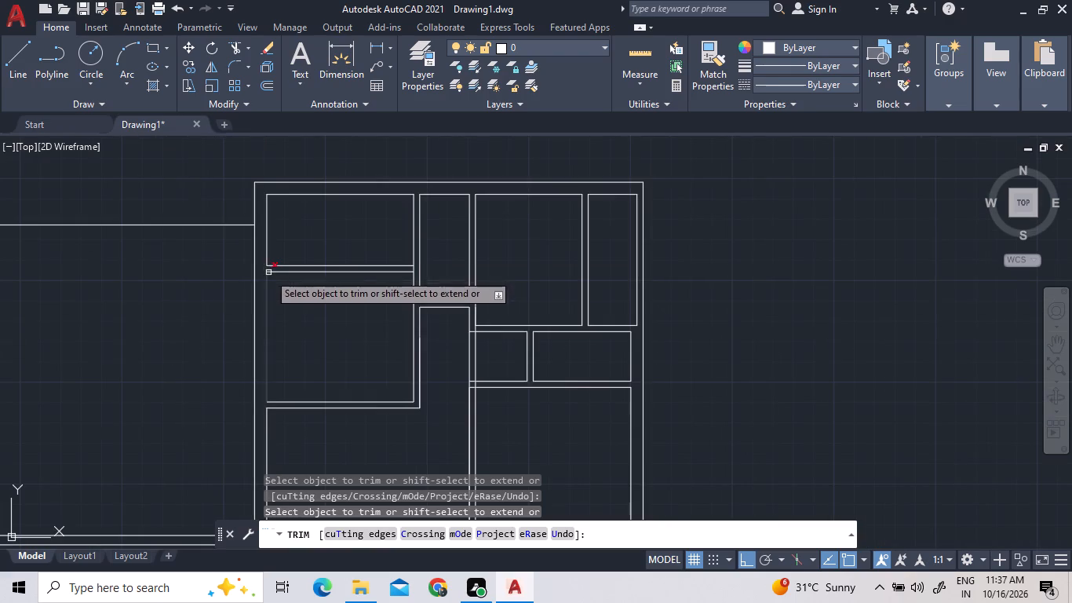
pyautogui.scroll(-1, 320, 342)
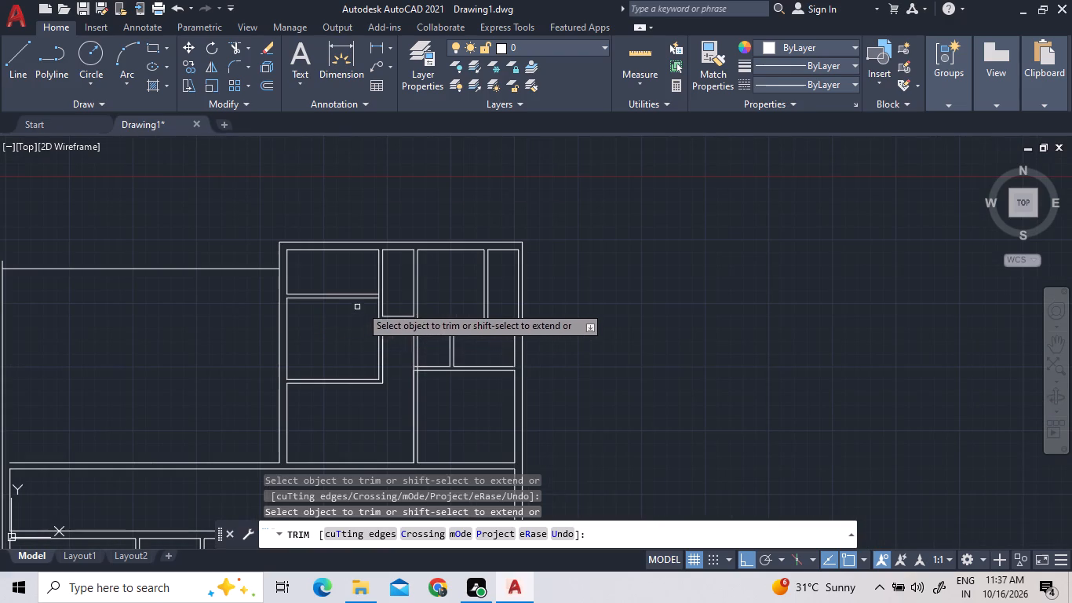
pyautogui.scroll(4, 373, 291)
pyautogui.click(385, 303)
pyautogui.scroll(-3, 407, 268)
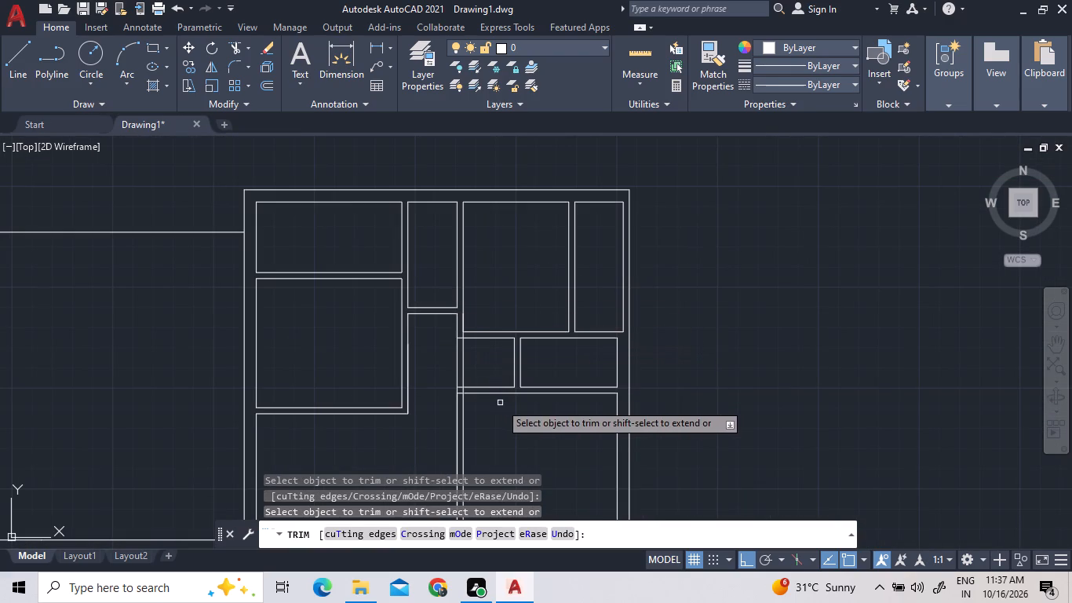
# Trim the wall lines between the corridor and the small adjoining room, plus the overlaps at the large room's upper-left corner.
pyautogui.scroll(-2, 495, 359)
pyautogui.scroll(3, 512, 375)
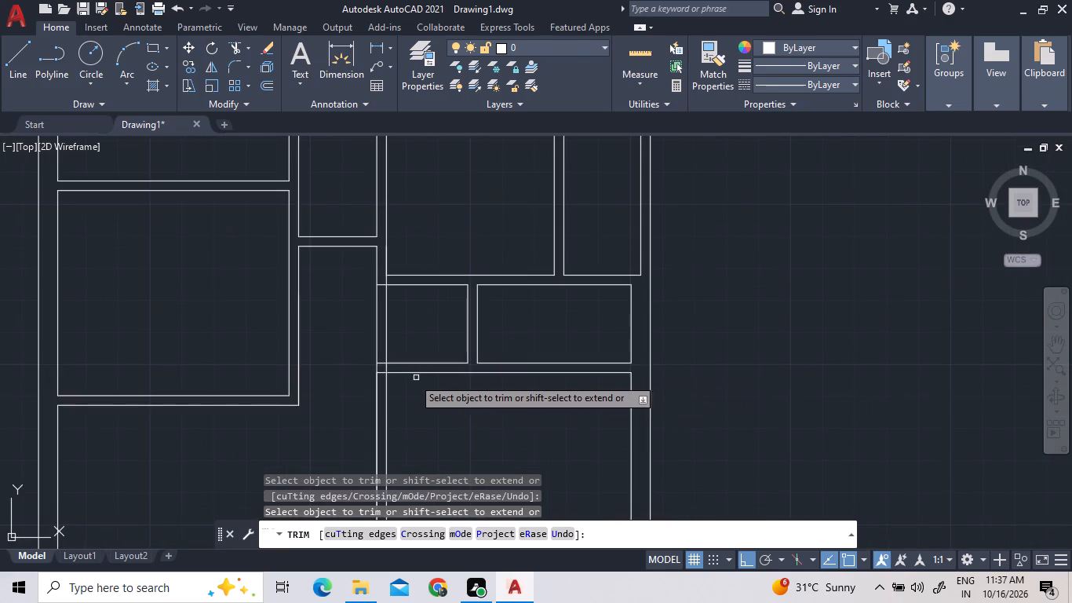
pyautogui.scroll(2, 407, 378)
pyautogui.click(380, 305)
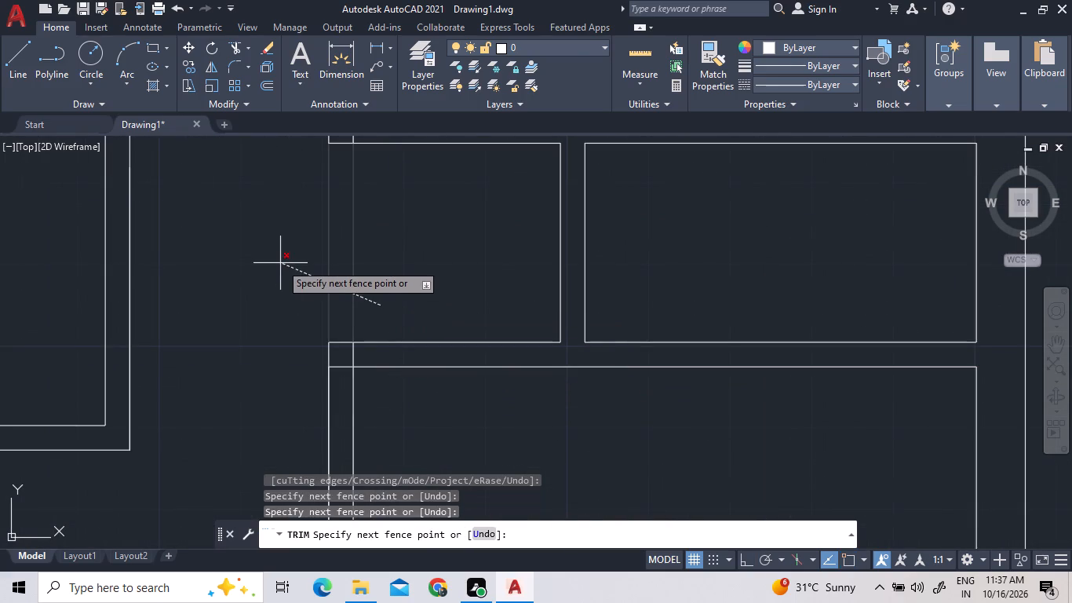
pyautogui.click(280, 263)
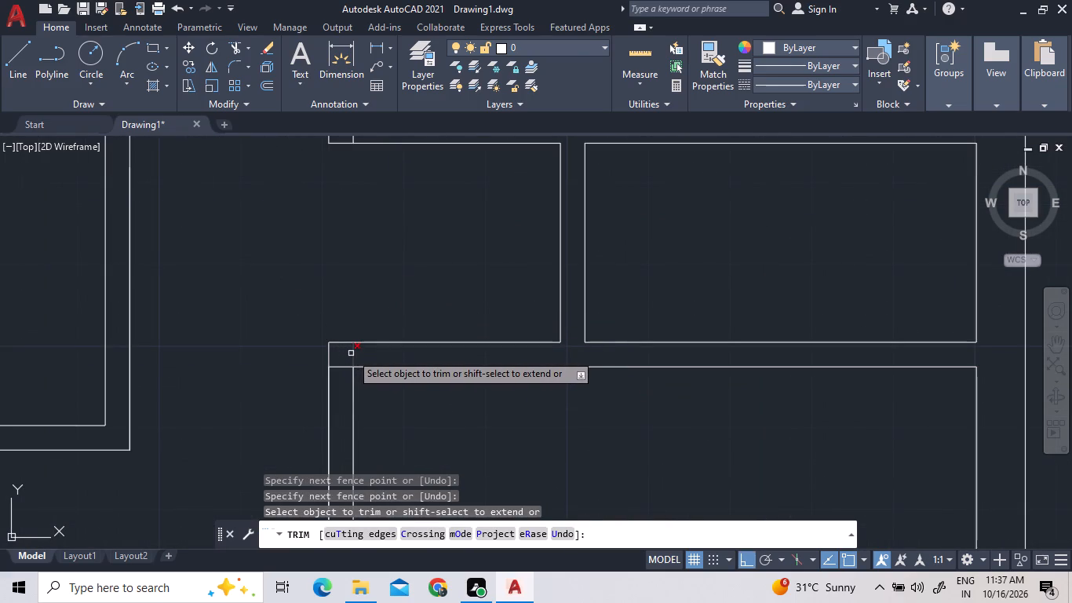
pyautogui.click(351, 353)
pyautogui.click(334, 367)
pyautogui.scroll(-3, 351, 312)
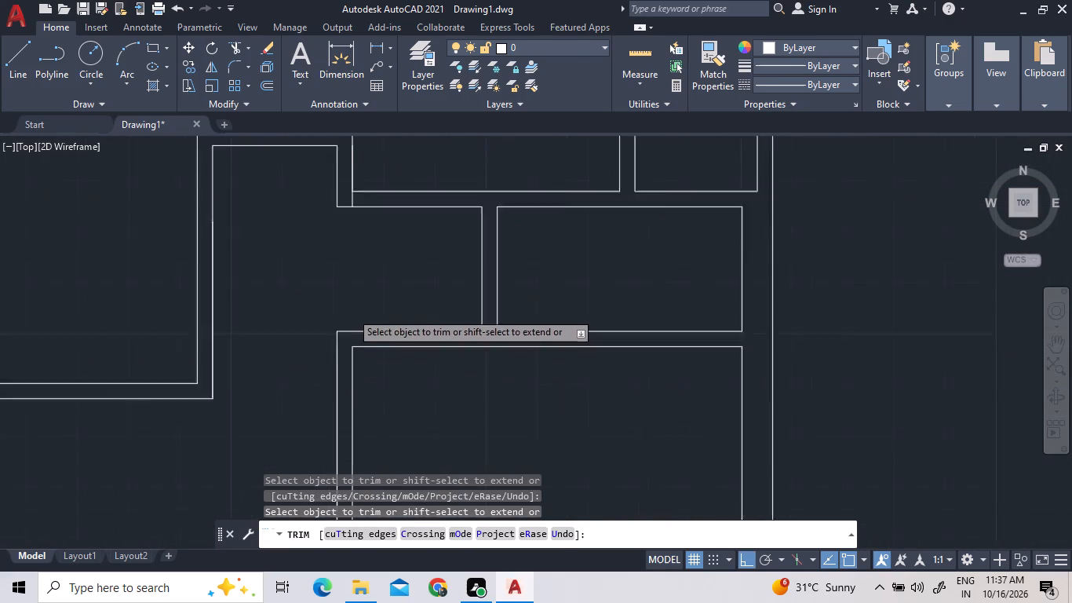
pyautogui.scroll(2, 352, 276)
pyautogui.scroll(-4, 366, 276)
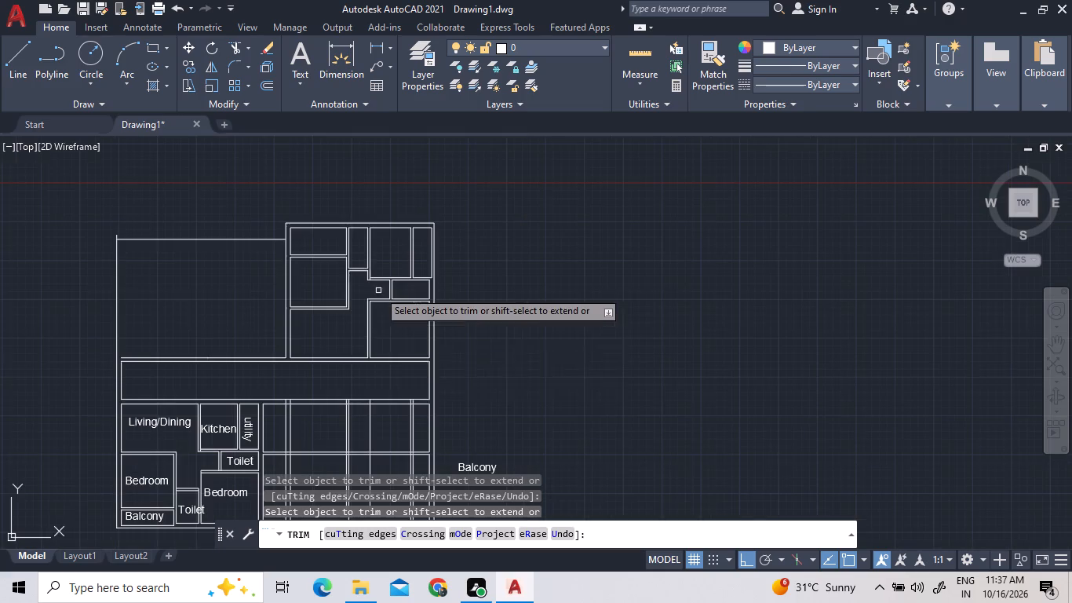
pyautogui.scroll(2, 374, 352)
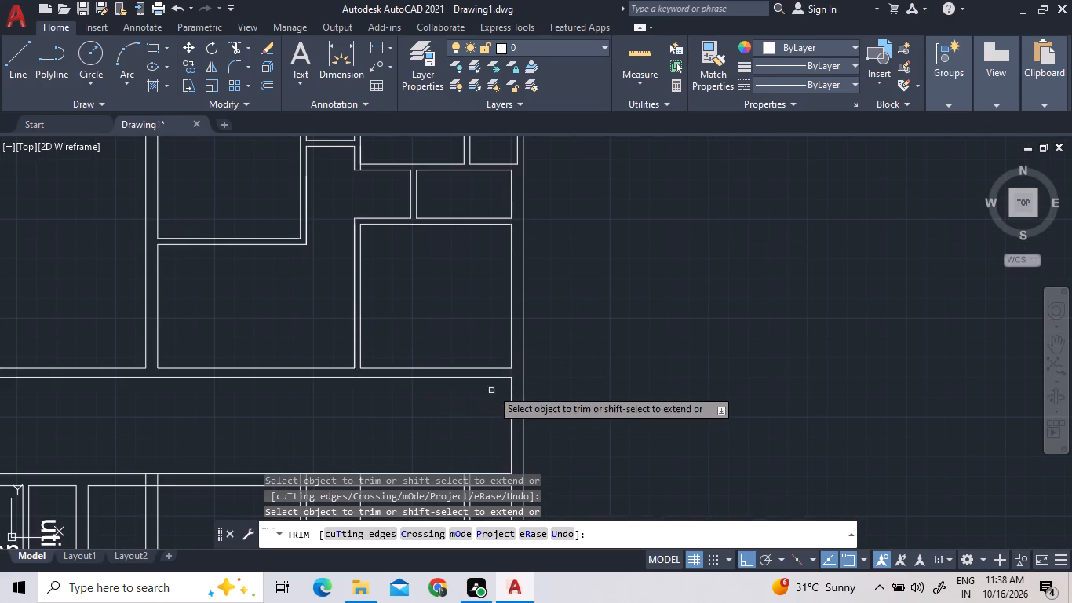
pyautogui.scroll(-1, 509, 433)
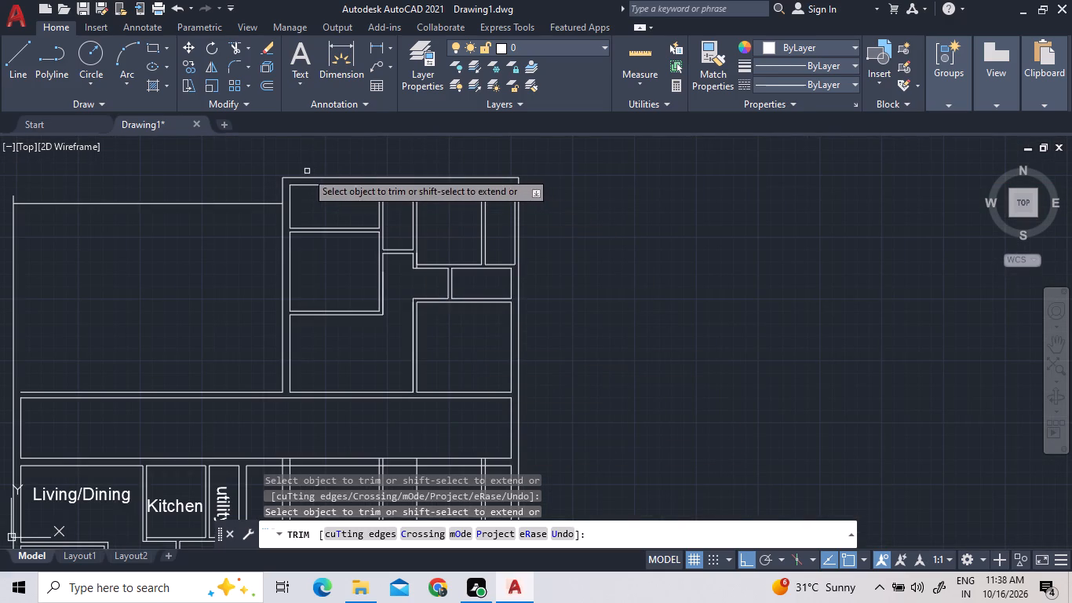
pyautogui.rightClick(242, 187)
pyautogui.click(257, 195)
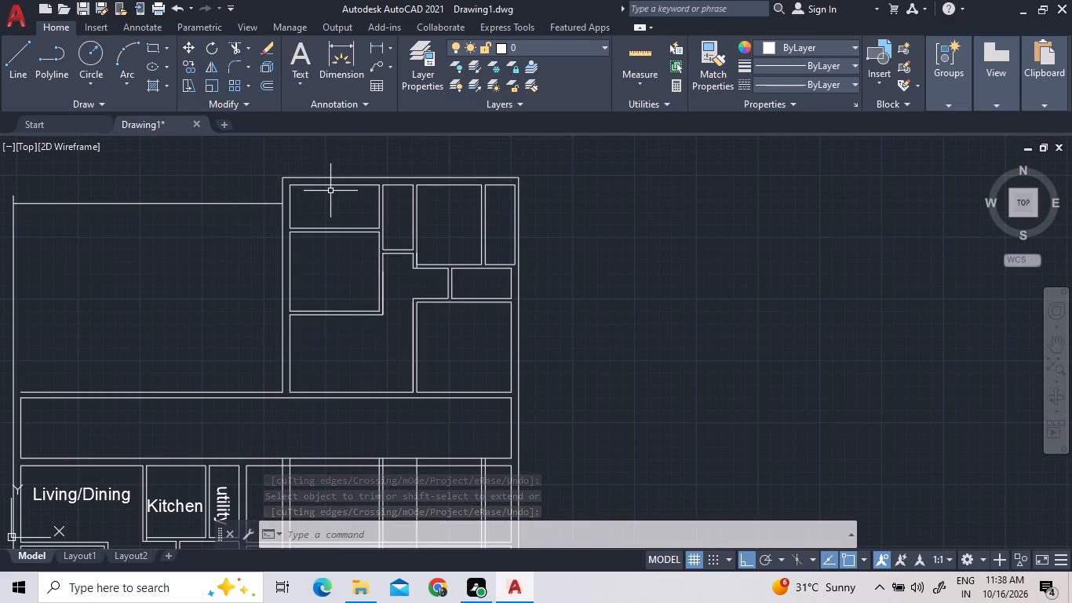
# Move the upper block's two stacked left-hand rooms up by 0.15, towards the outer top wall.
pyautogui.scroll(1, 371, 166)
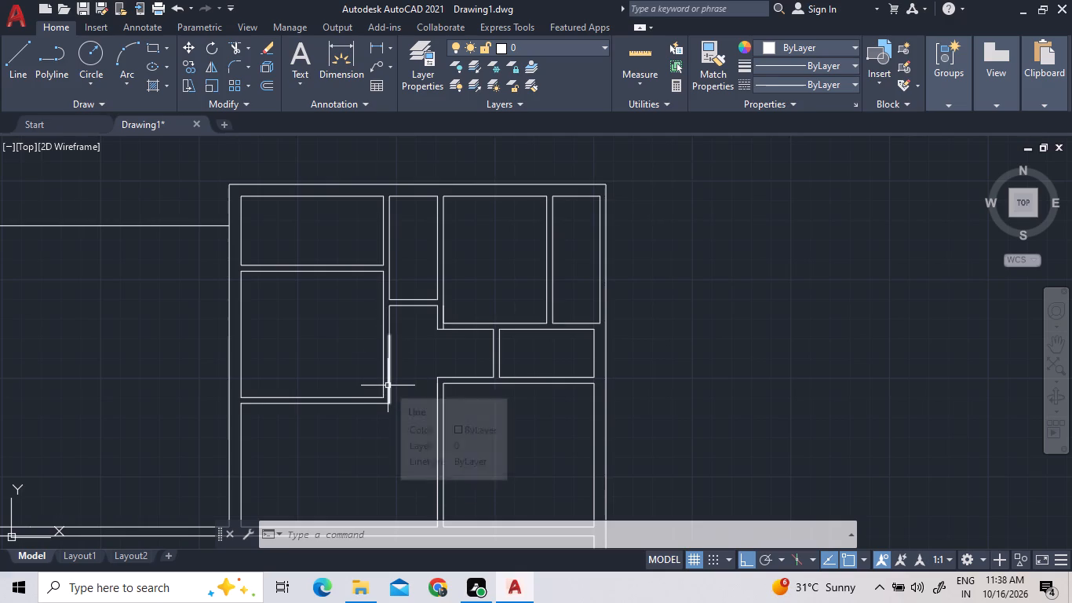
pyautogui.scroll(1, 387, 386)
pyautogui.click(385, 407)
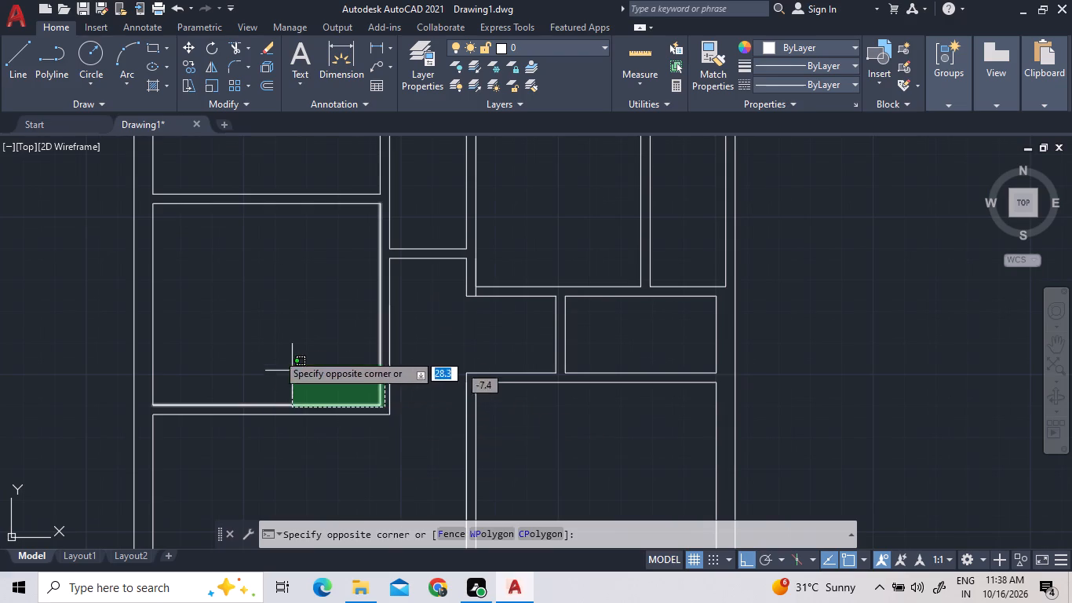
pyautogui.scroll(-3, 263, 345)
pyautogui.scroll(1, 228, 268)
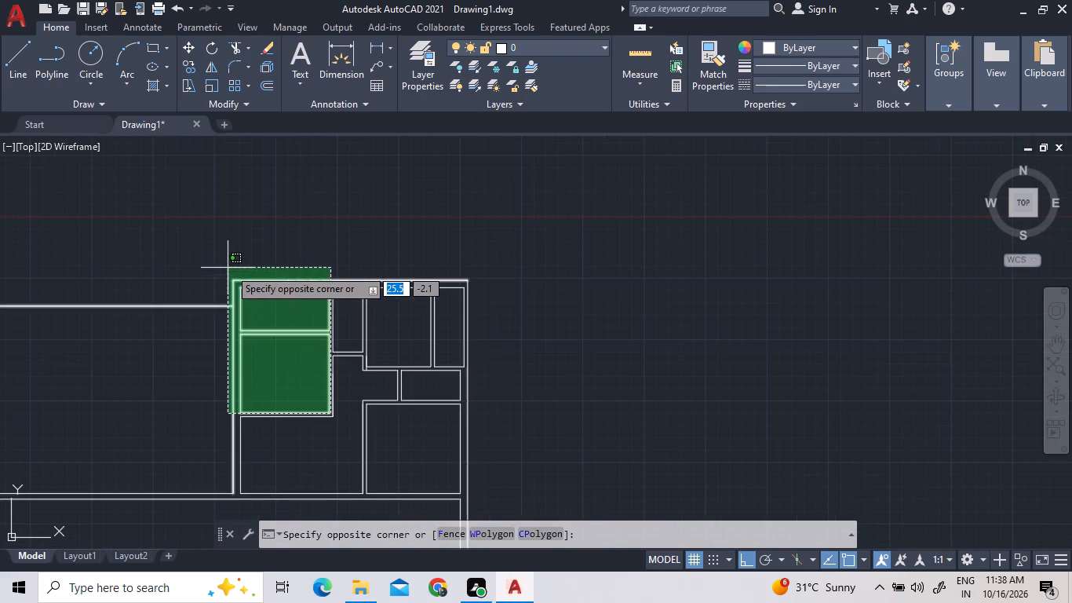
pyautogui.scroll(2, 243, 287)
pyautogui.click(224, 282)
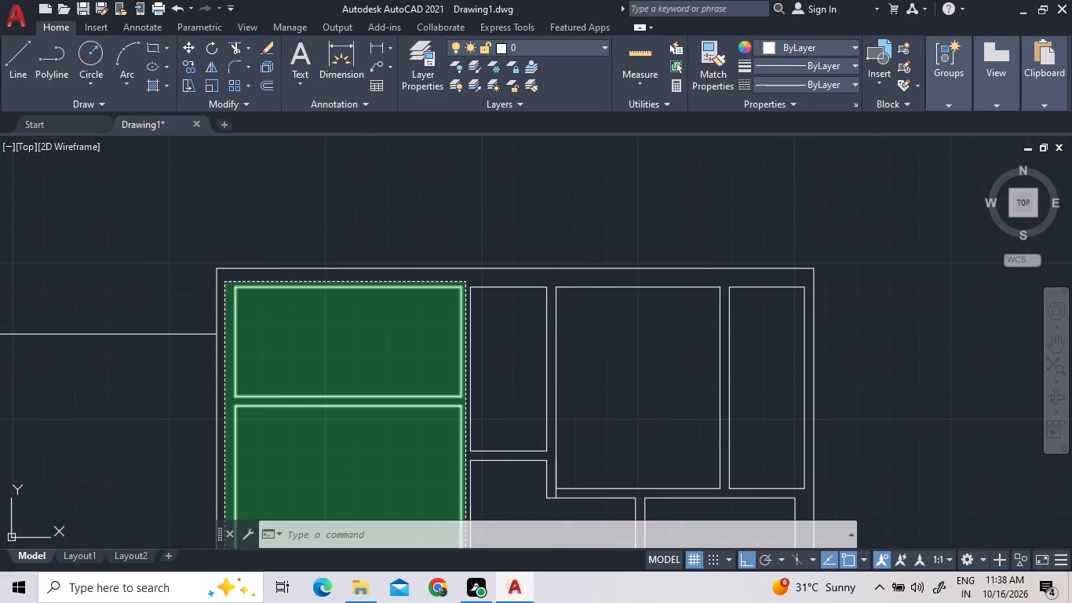
pyautogui.rightClick(321, 318)
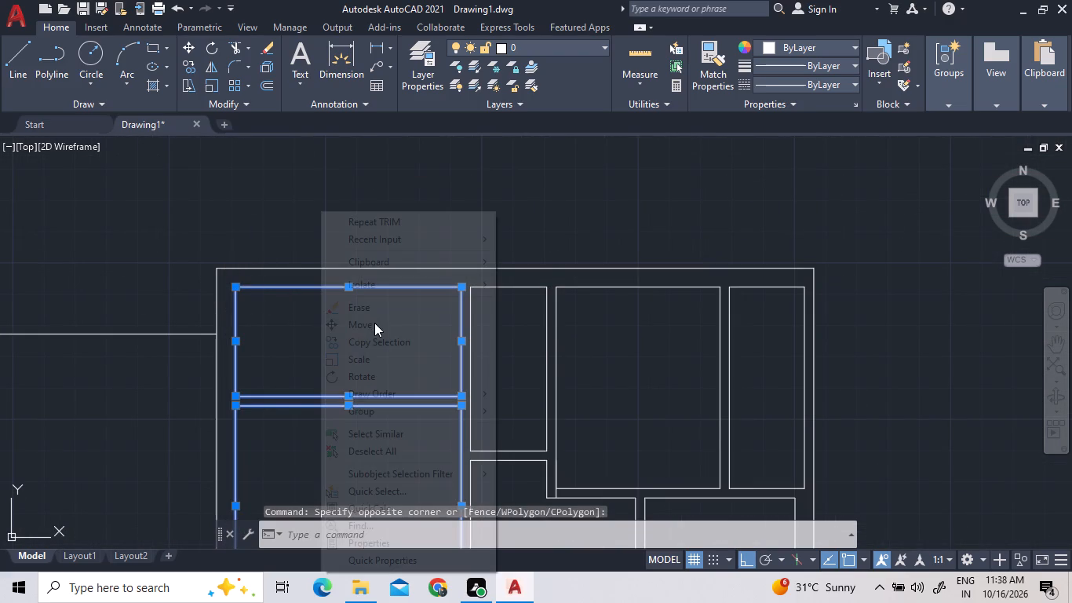
pyautogui.click(374, 323)
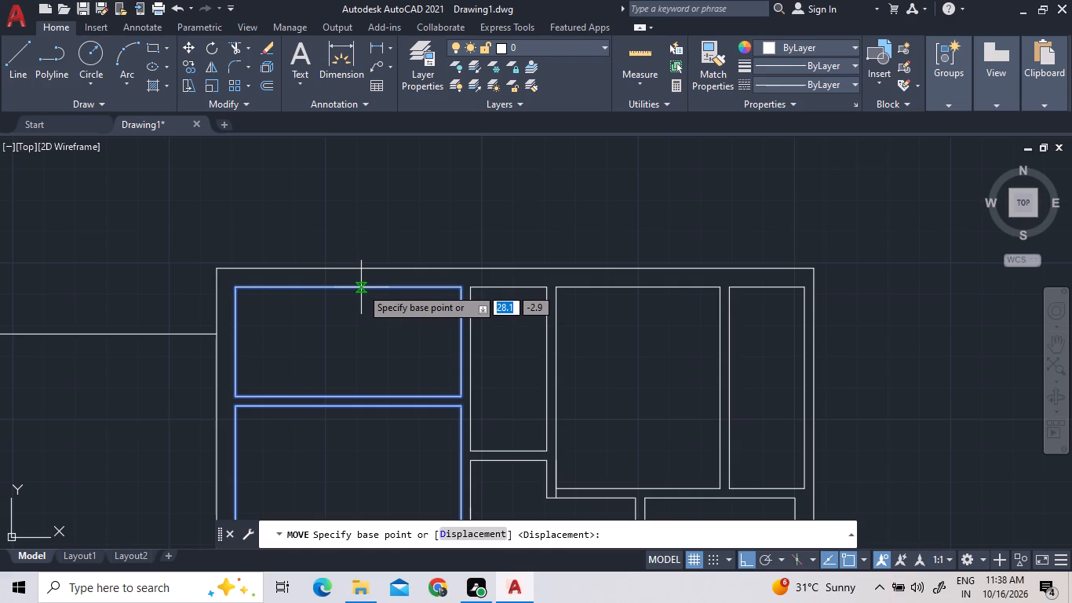
pyautogui.click(354, 285)
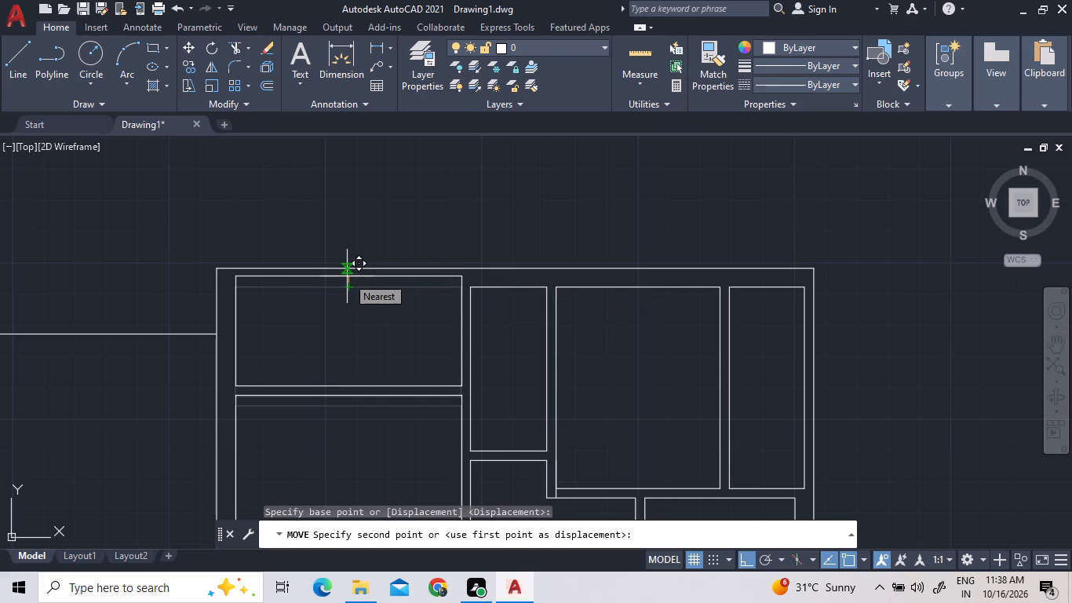
pyautogui.write('0.15')
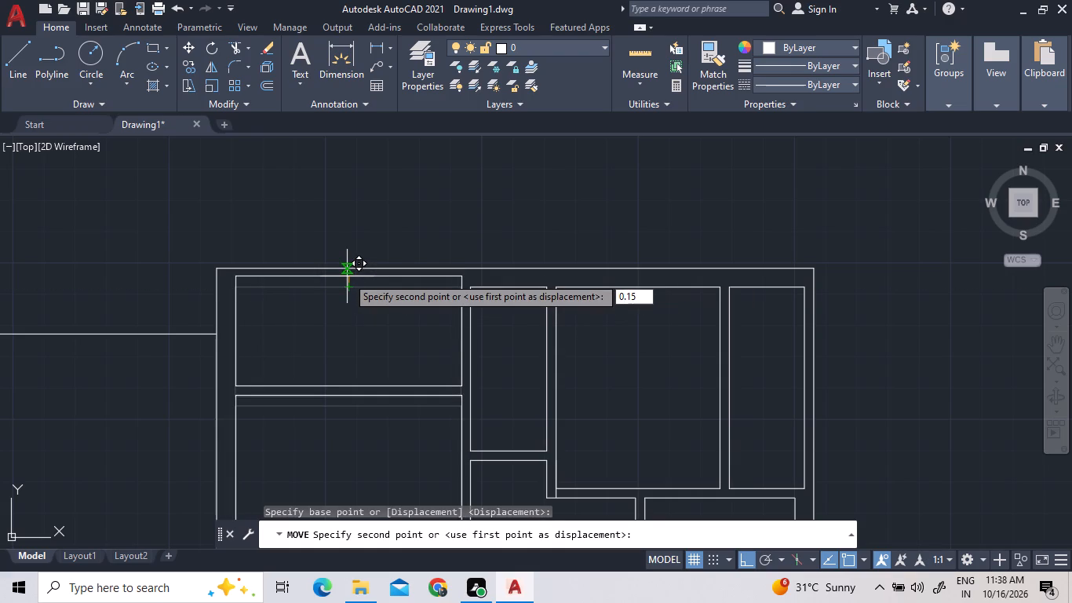
pyautogui.press('Return')
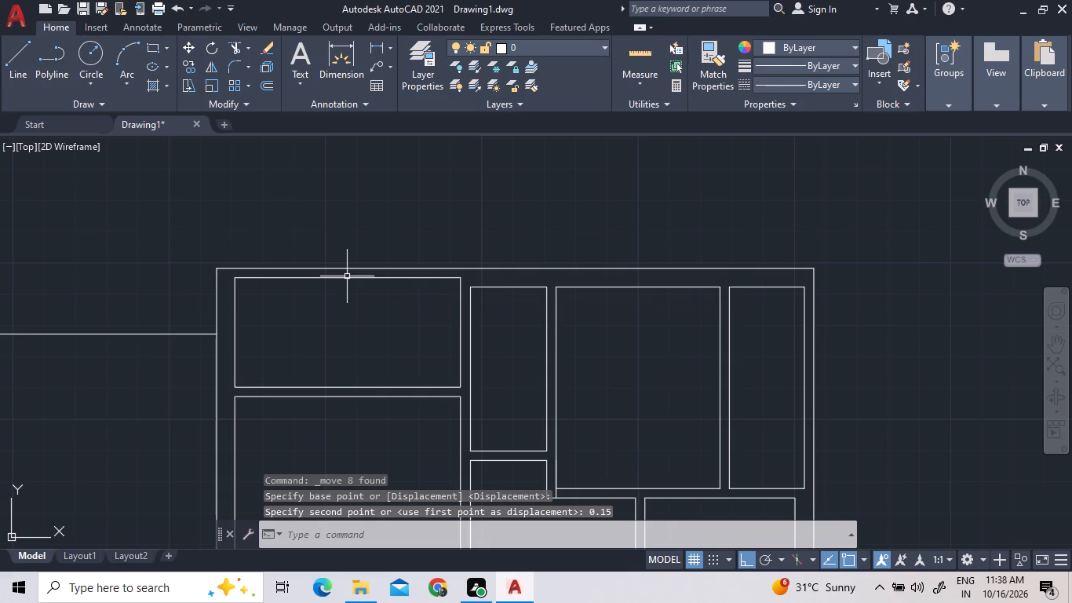
# Move the top wall line of the room below the two stacked left-hand rooms up by 0.15.
pyautogui.scroll(-2, 346, 276)
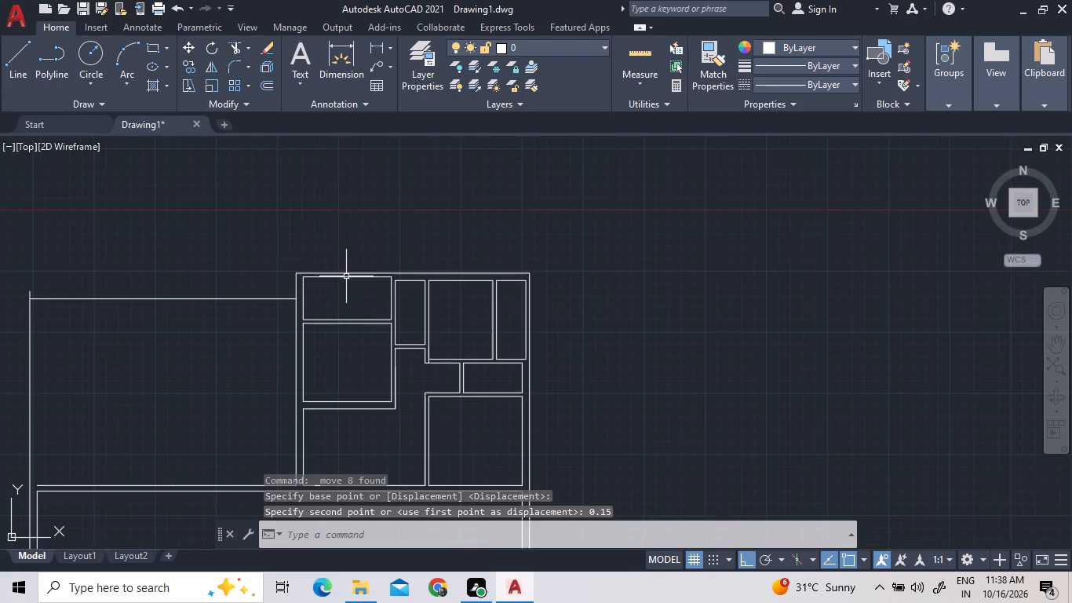
pyautogui.scroll(2, 370, 418)
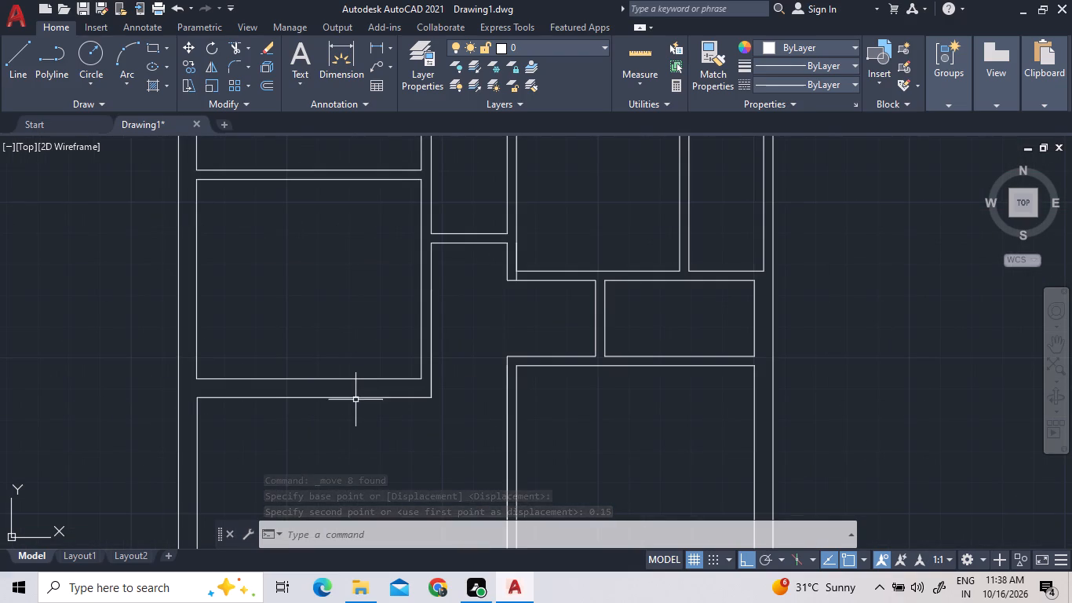
pyautogui.click(353, 397)
pyautogui.rightClick(353, 397)
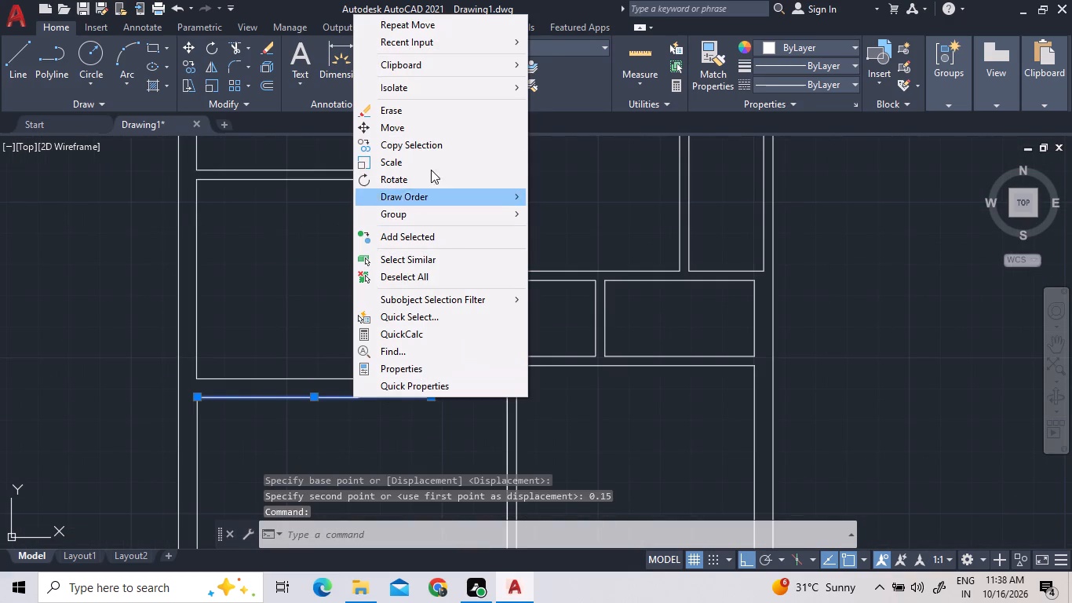
pyautogui.click(420, 135)
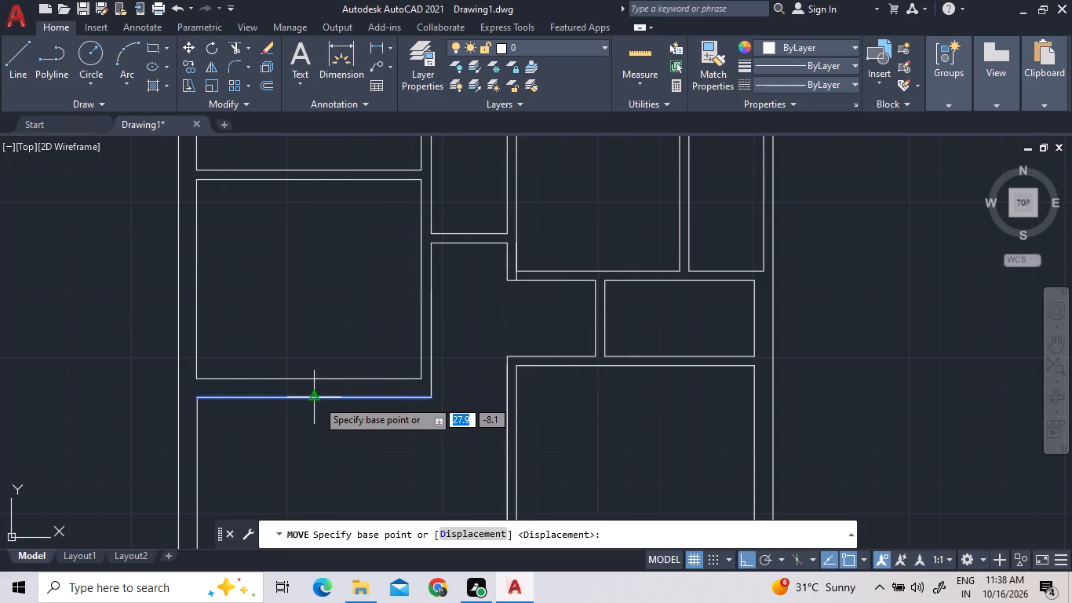
pyautogui.click(317, 400)
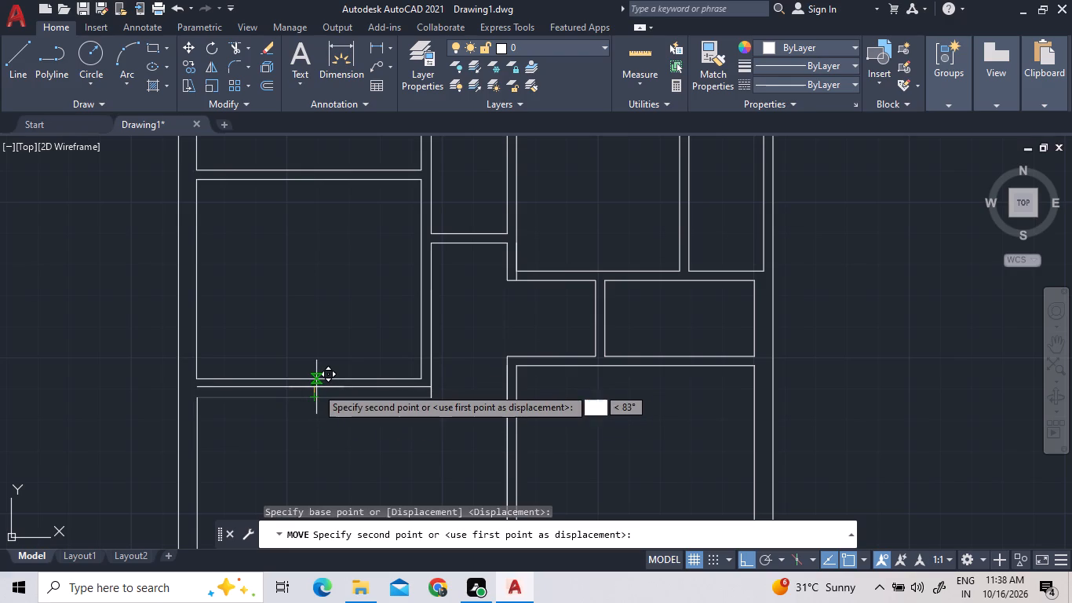
pyautogui.write('0.15')
pyautogui.press('Return')
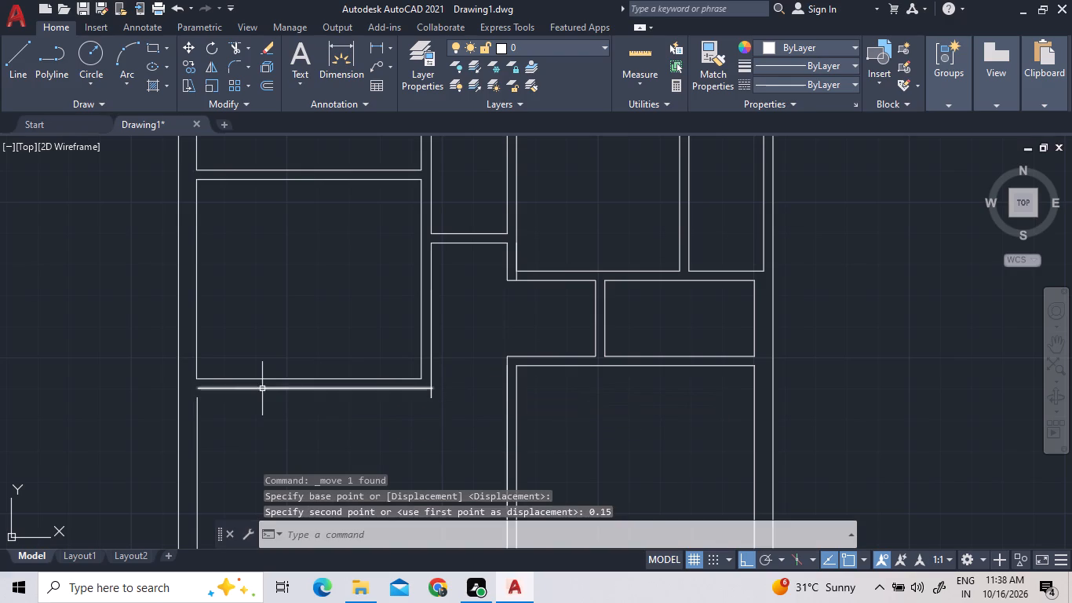
# Extend the lower-left room's left wall line up to the bottom line of the room above.
pyautogui.rightClick(138, 263)
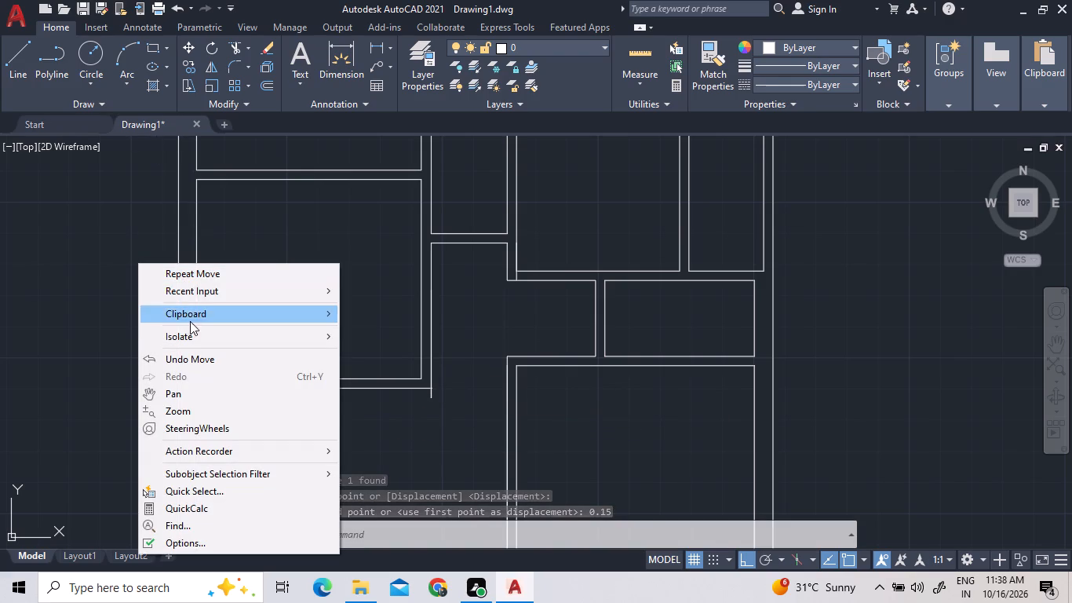
pyautogui.click(197, 291)
pyautogui.click(404, 296)
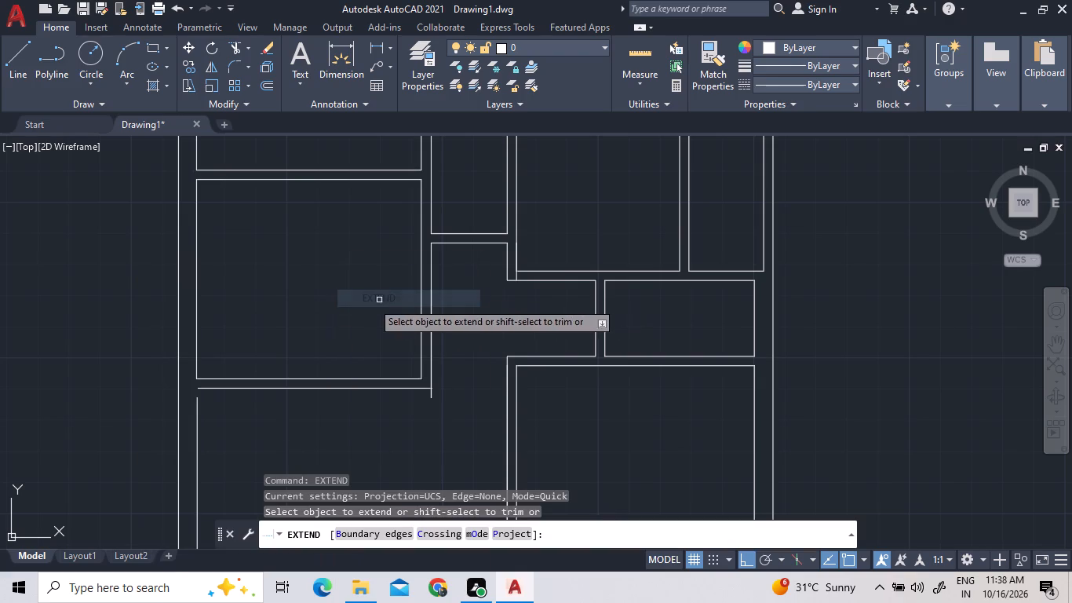
pyautogui.click(196, 415)
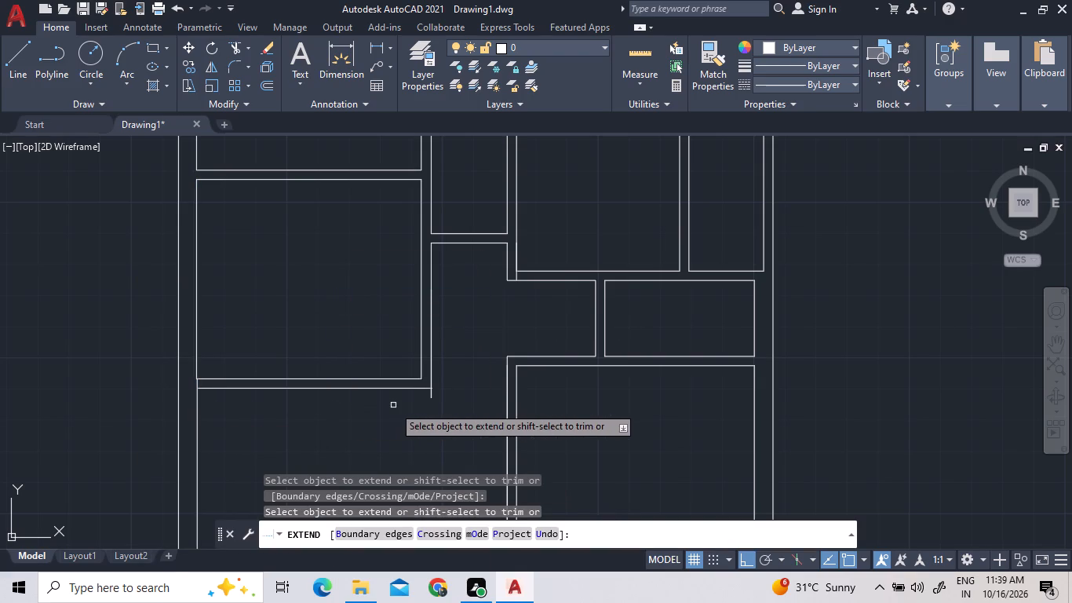
pyautogui.rightClick(393, 406)
pyautogui.click(451, 203)
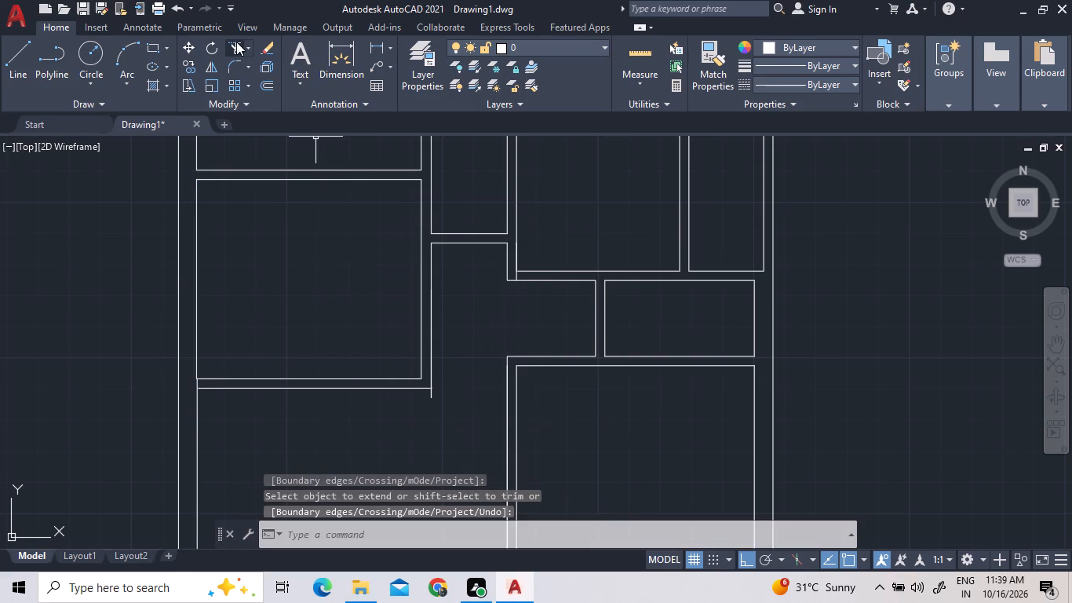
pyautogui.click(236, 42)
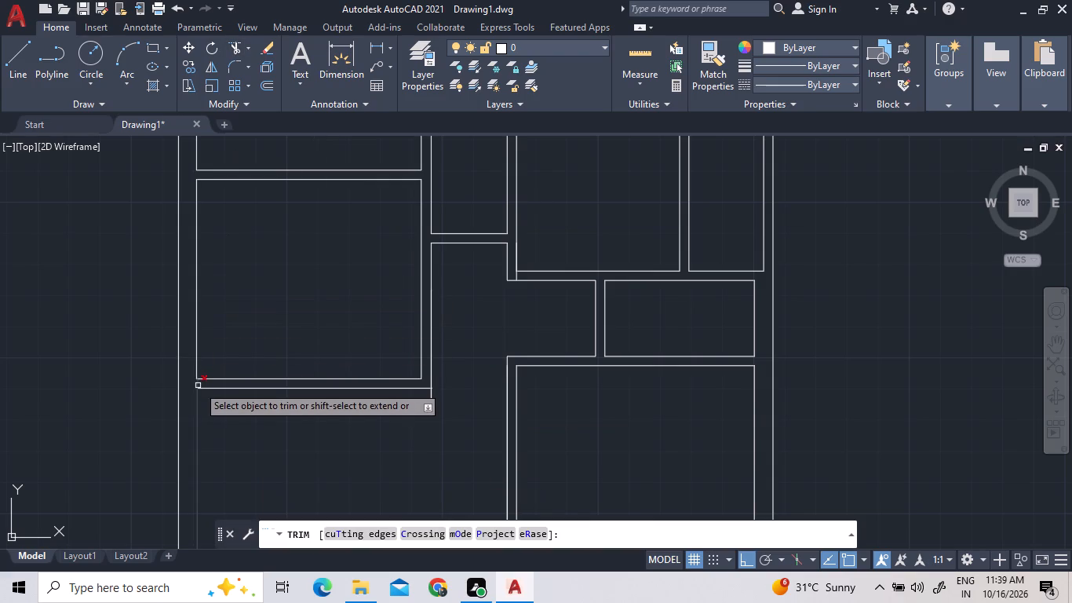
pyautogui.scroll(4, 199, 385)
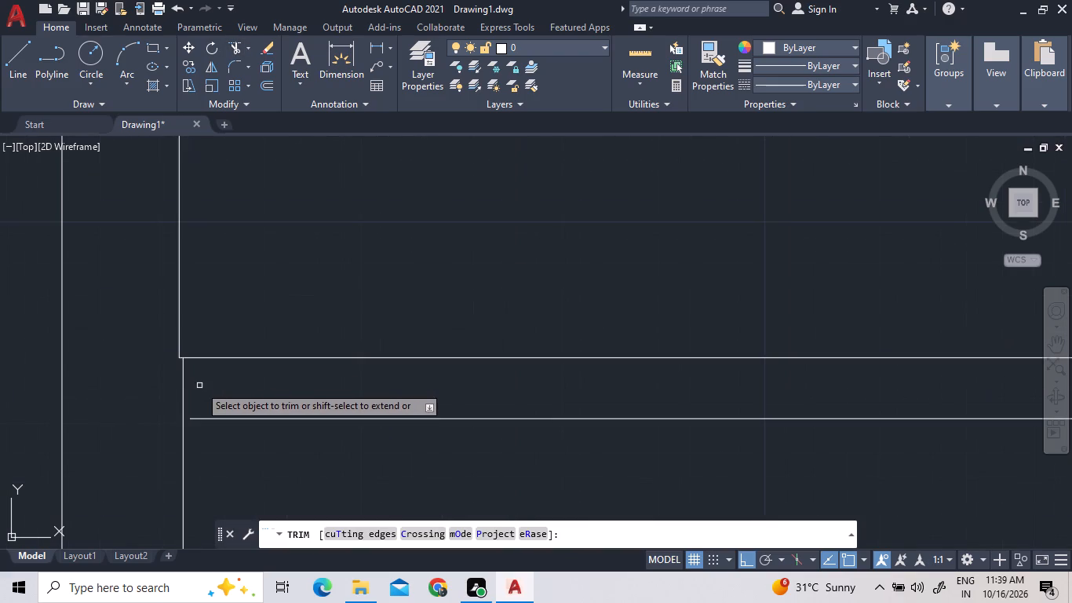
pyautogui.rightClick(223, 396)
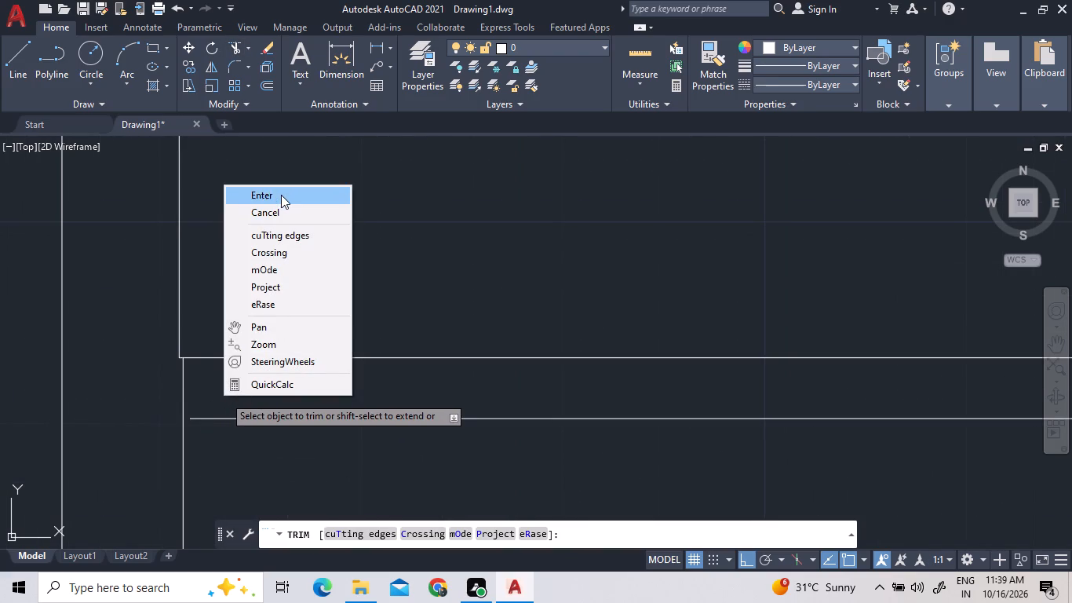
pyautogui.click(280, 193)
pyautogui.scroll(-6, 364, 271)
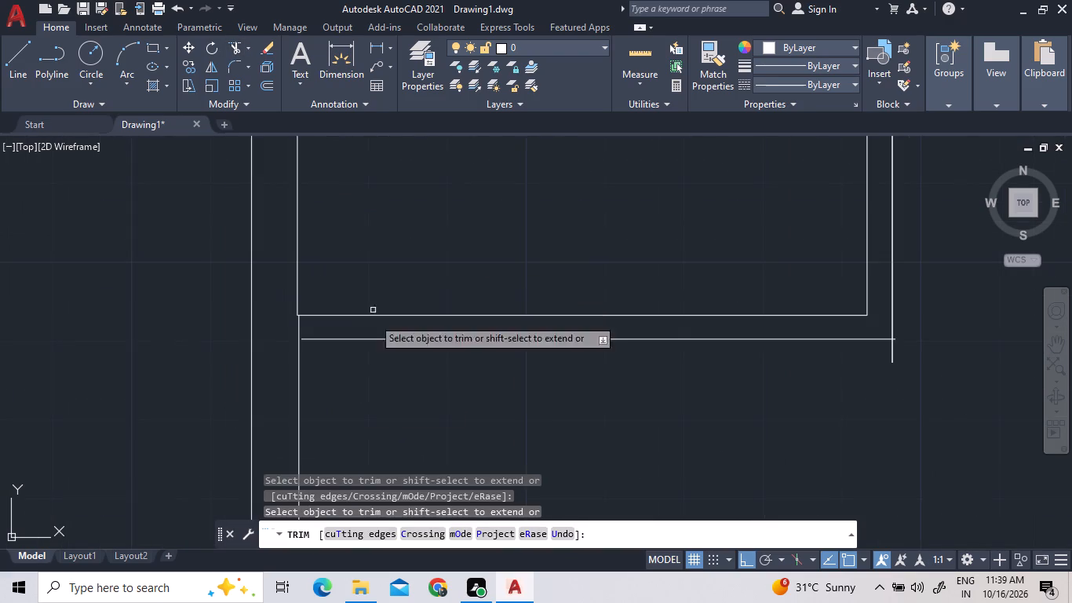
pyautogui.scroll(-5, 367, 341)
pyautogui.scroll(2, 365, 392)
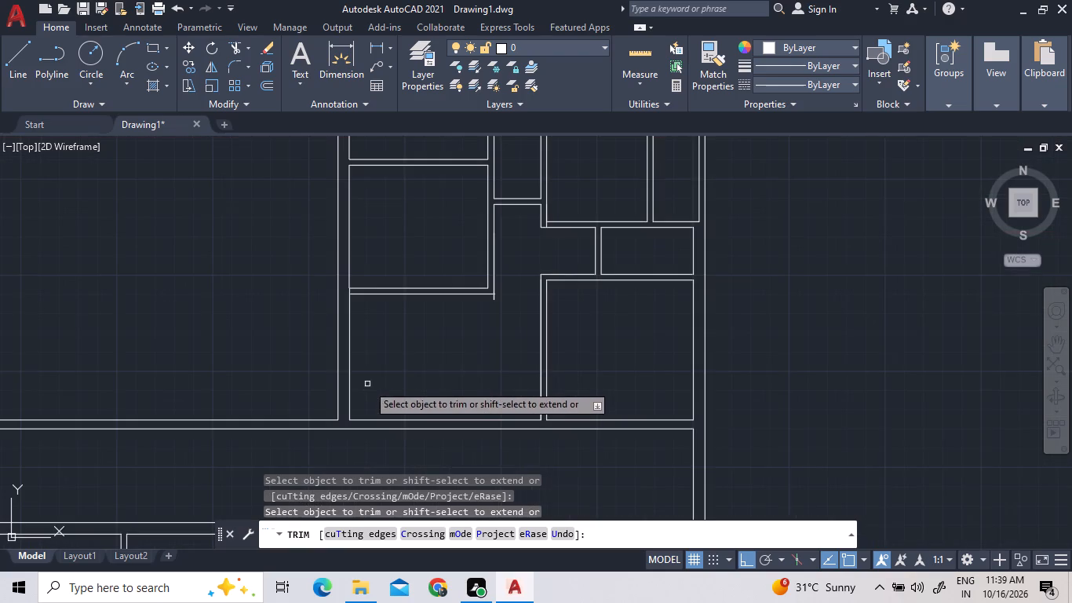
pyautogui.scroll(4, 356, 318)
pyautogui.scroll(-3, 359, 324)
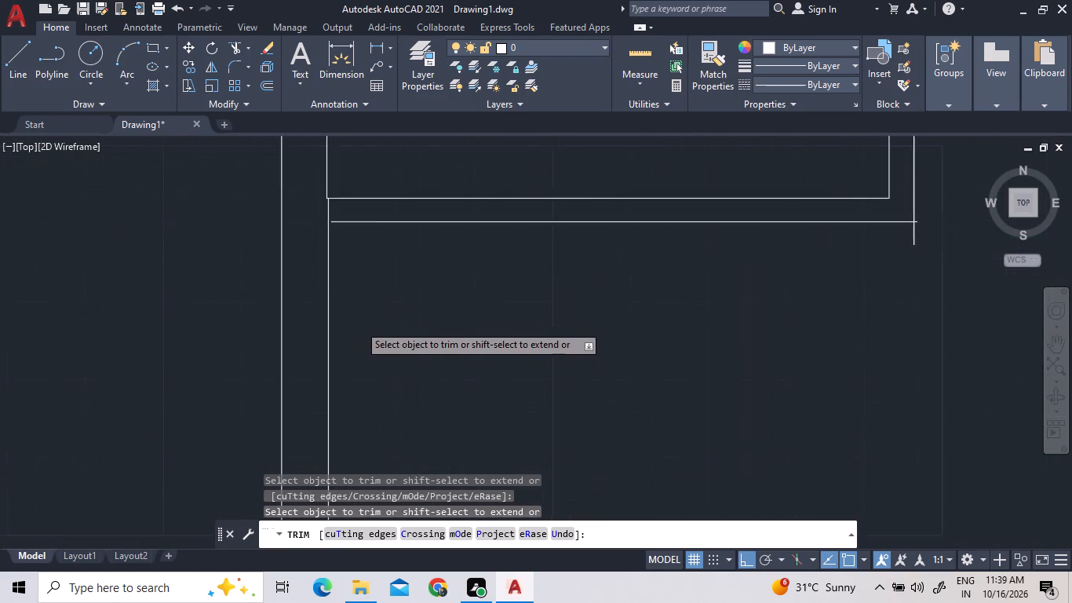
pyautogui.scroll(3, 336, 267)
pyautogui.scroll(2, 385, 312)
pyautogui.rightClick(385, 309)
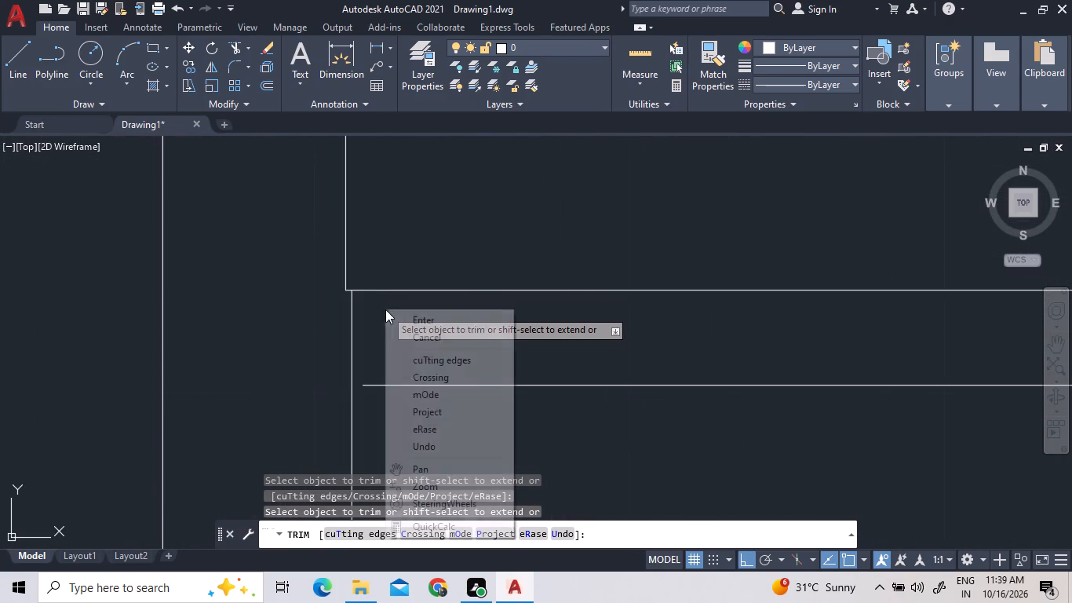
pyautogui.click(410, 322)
# Move the lower-left room's left wall line so its top endpoint meets the bottom-left corner of the room above.
pyautogui.click(351, 314)
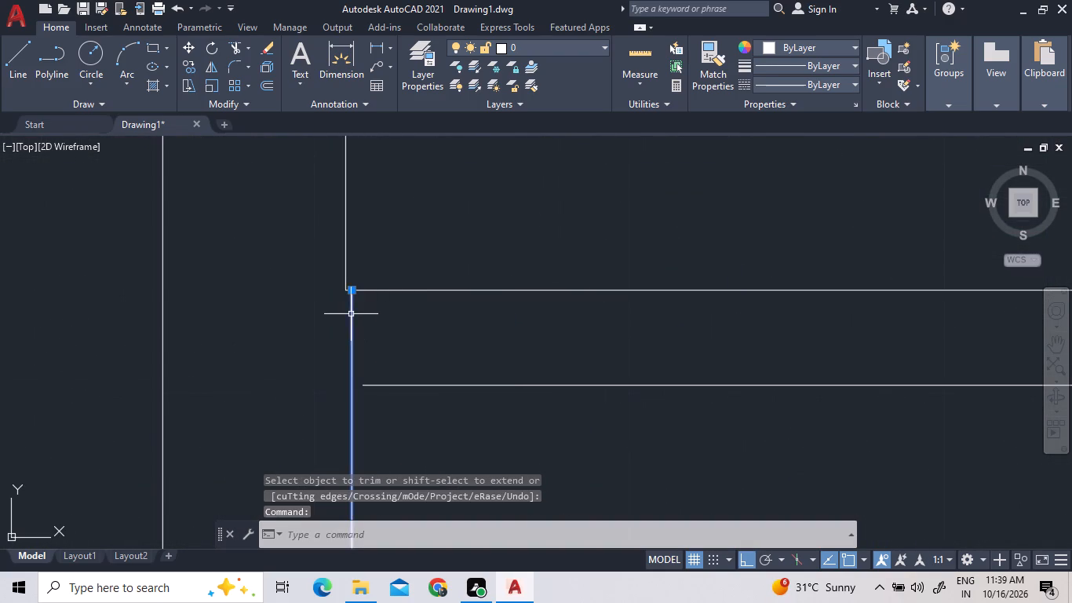
pyautogui.scroll(3, 359, 282)
pyautogui.rightClick(317, 320)
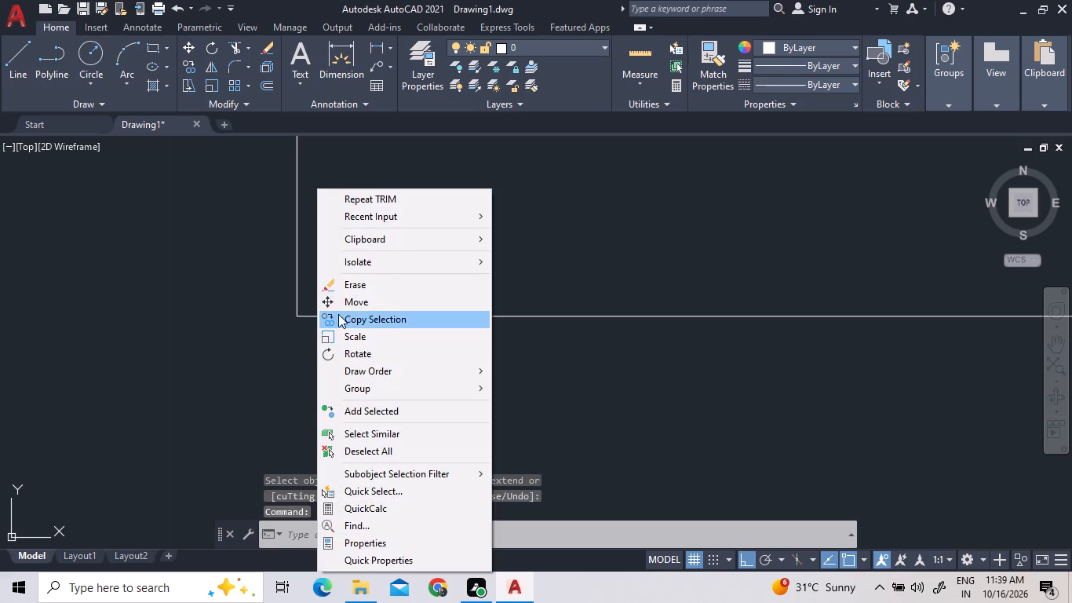
pyautogui.click(359, 301)
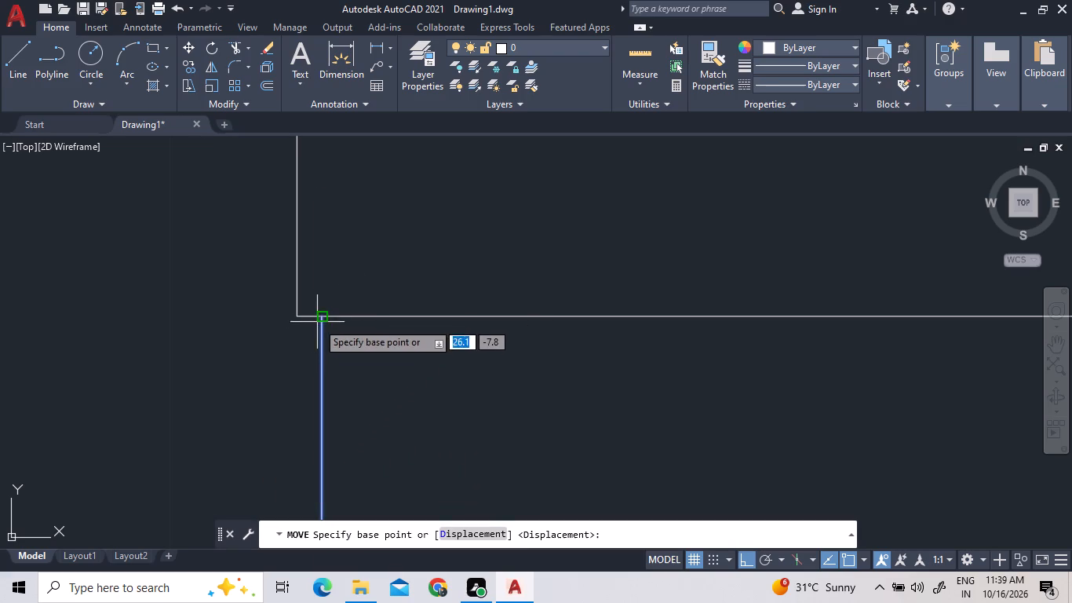
pyautogui.click(319, 320)
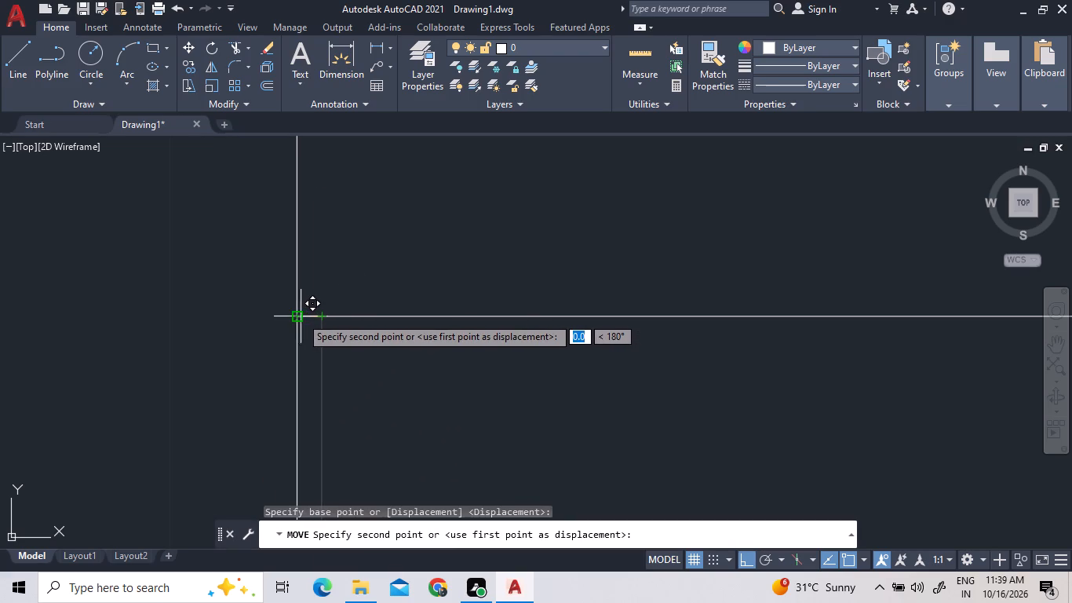
pyautogui.click(301, 316)
# Extend the upper block's lower-left room's bottom wall line to meet that room's left wall line.
pyautogui.scroll(-7, 334, 285)
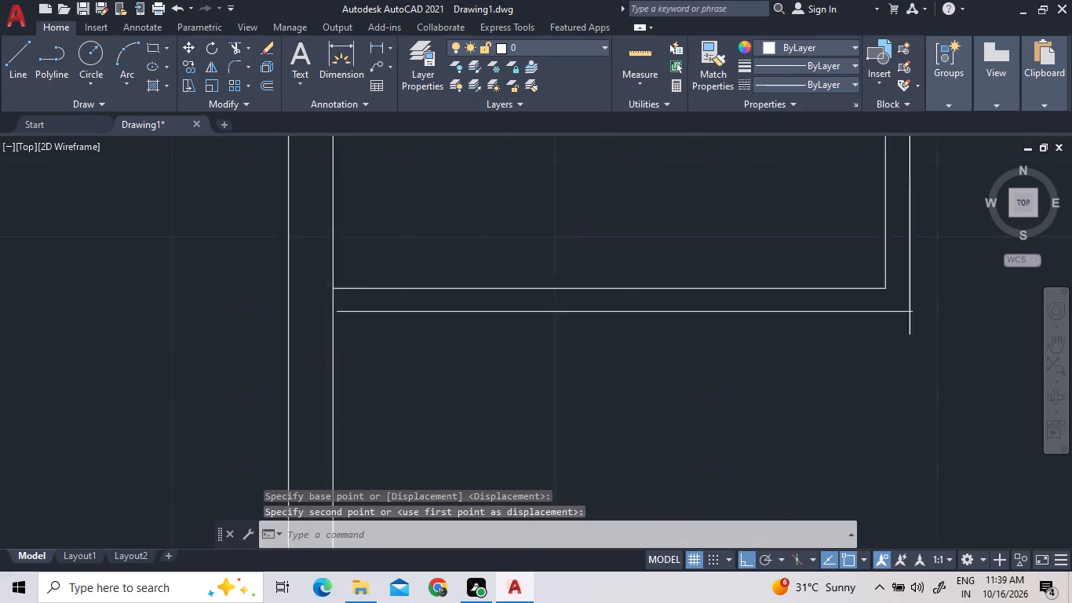
pyautogui.scroll(-2, 335, 286)
pyautogui.scroll(3, 337, 417)
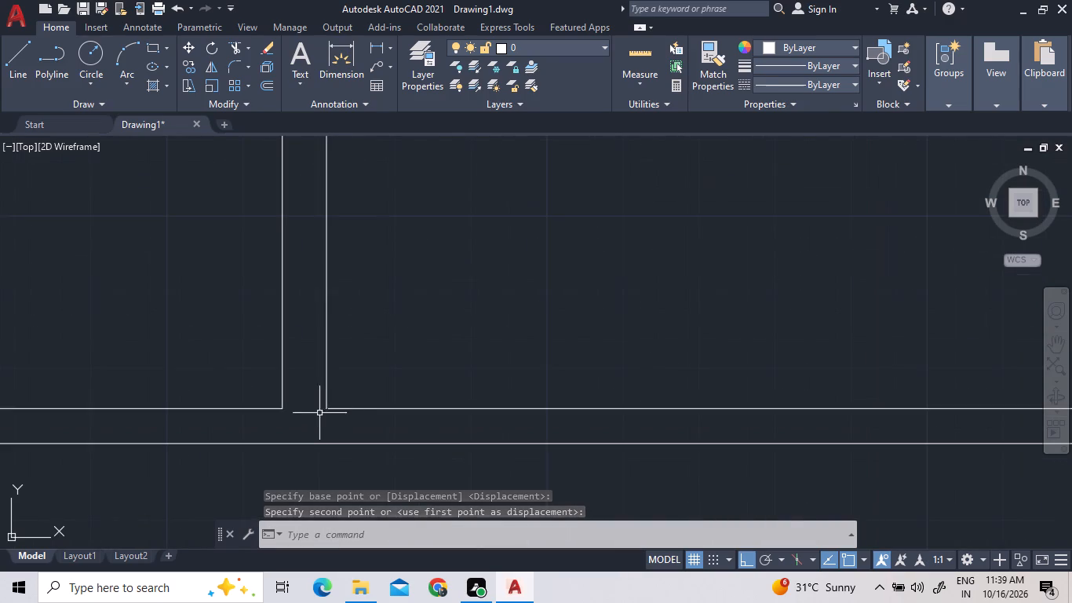
pyautogui.scroll(4, 324, 405)
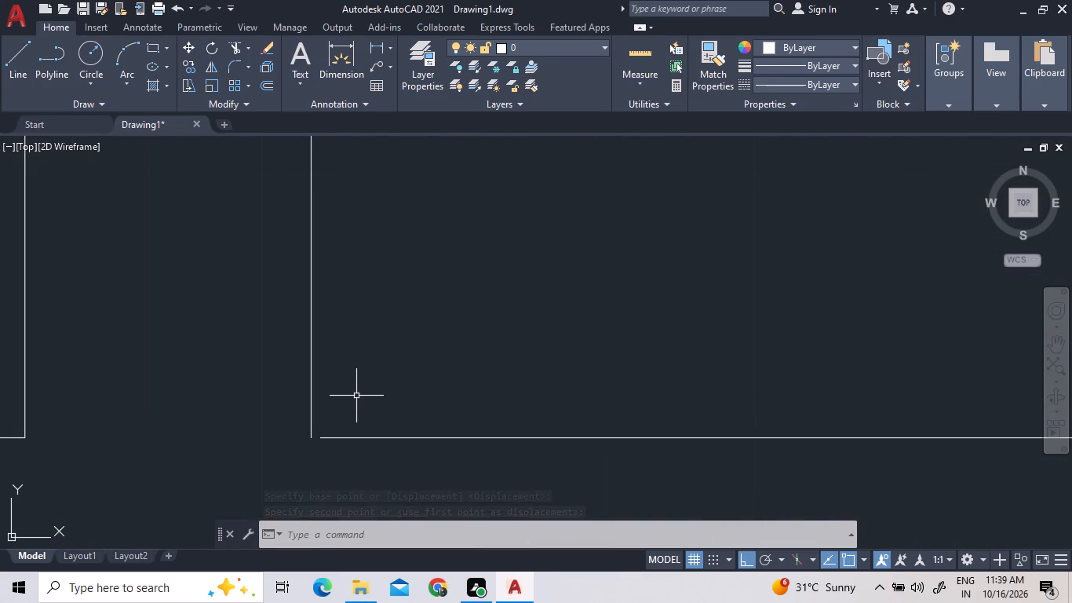
pyautogui.rightClick(186, 205)
pyautogui.click(214, 227)
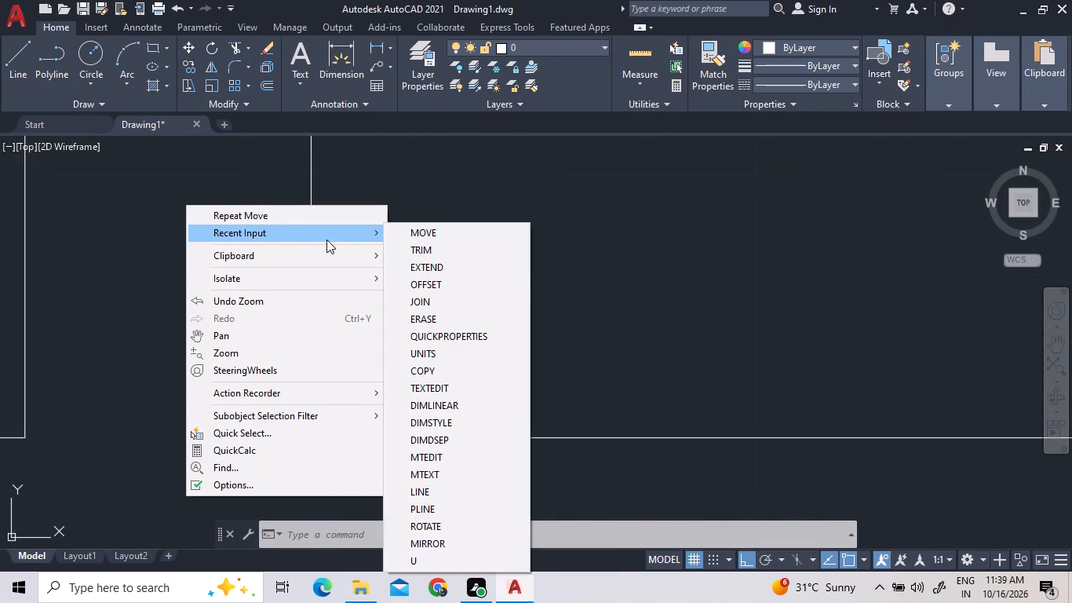
pyautogui.click(416, 269)
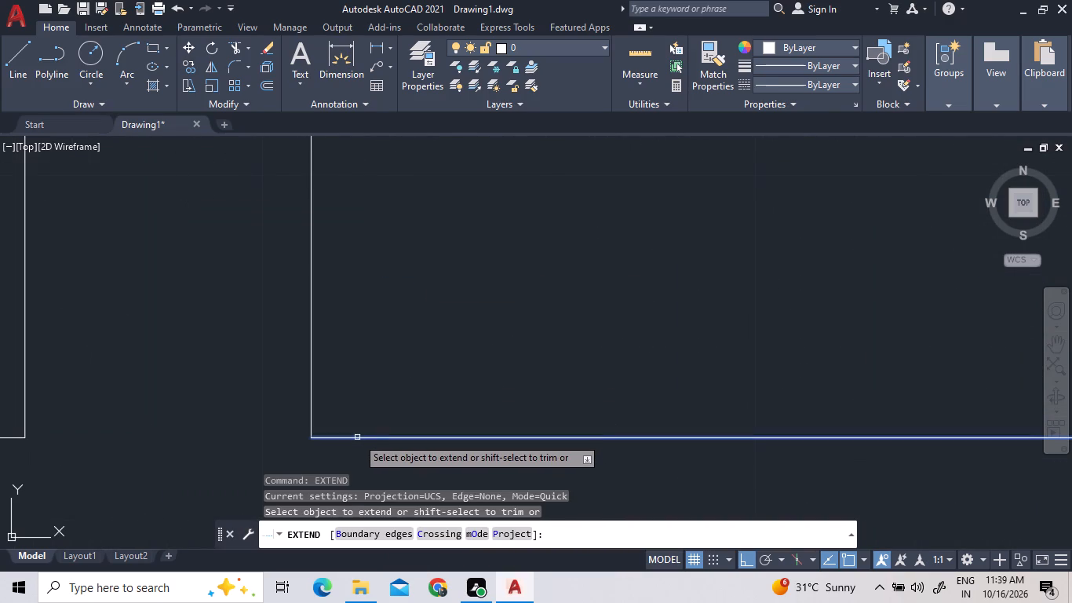
pyautogui.click(357, 437)
pyautogui.rightClick(363, 378)
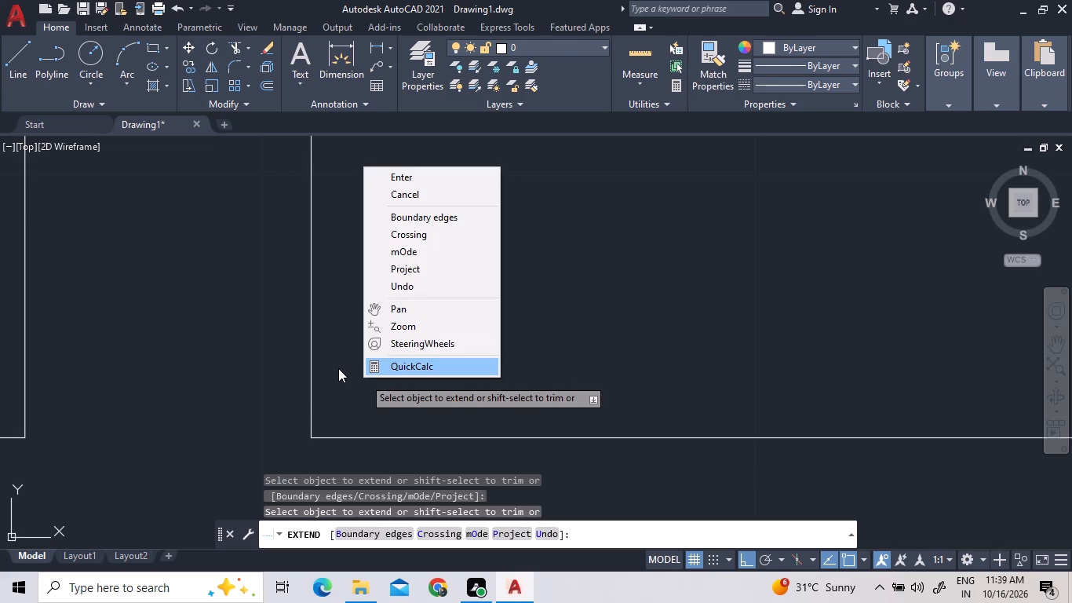
pyautogui.click(338, 368)
# Extend the lower line of the partition above the lower-left room to meet the room's left wall line.
pyautogui.scroll(-4, 345, 373)
pyautogui.scroll(-6, 388, 321)
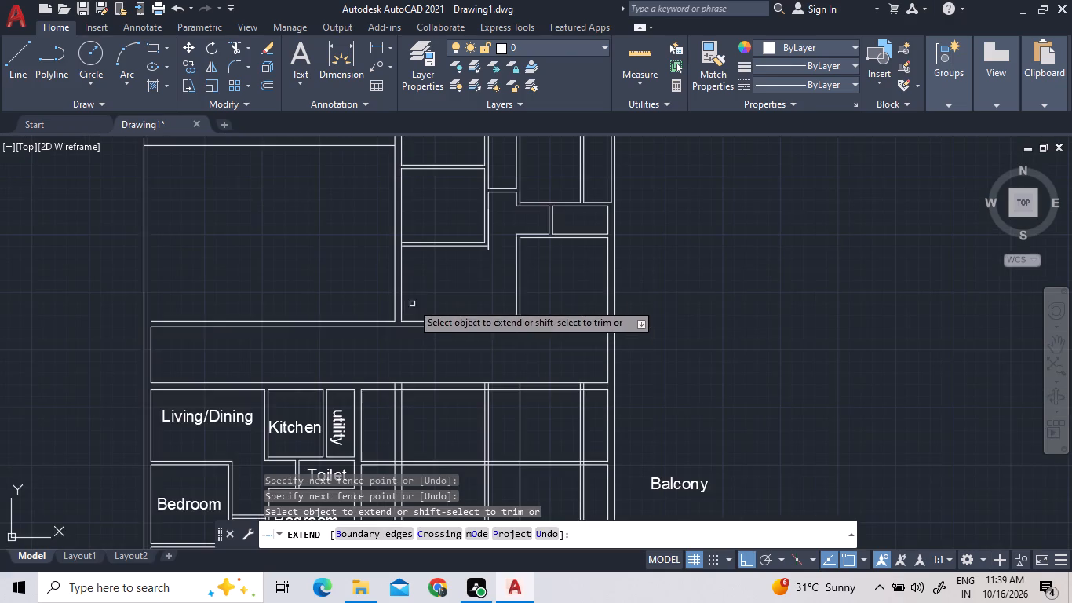
pyautogui.scroll(5, 407, 247)
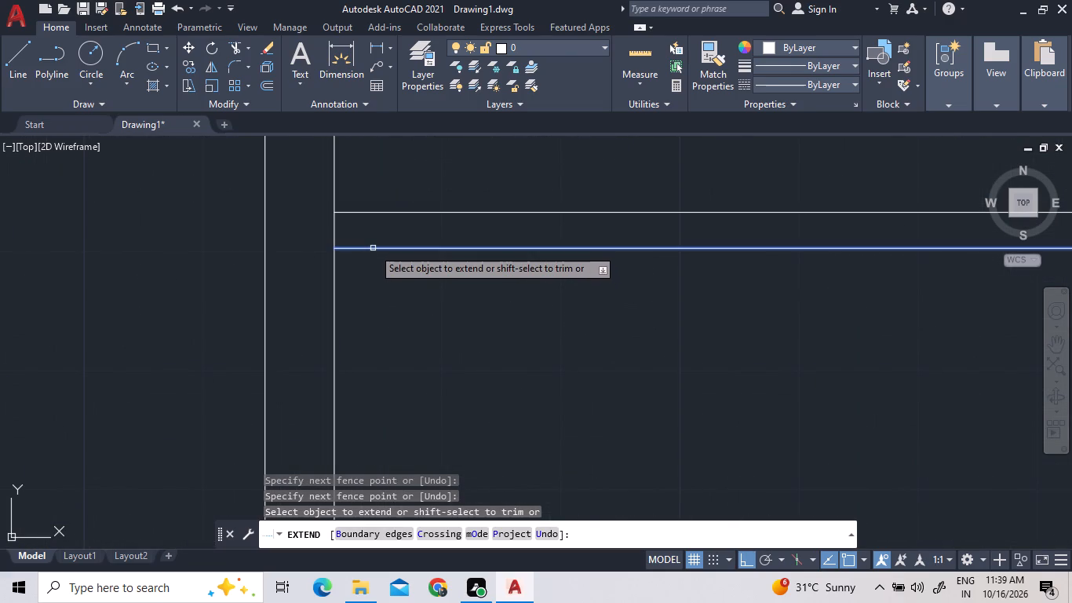
pyautogui.click(373, 248)
pyautogui.scroll(-4, 371, 286)
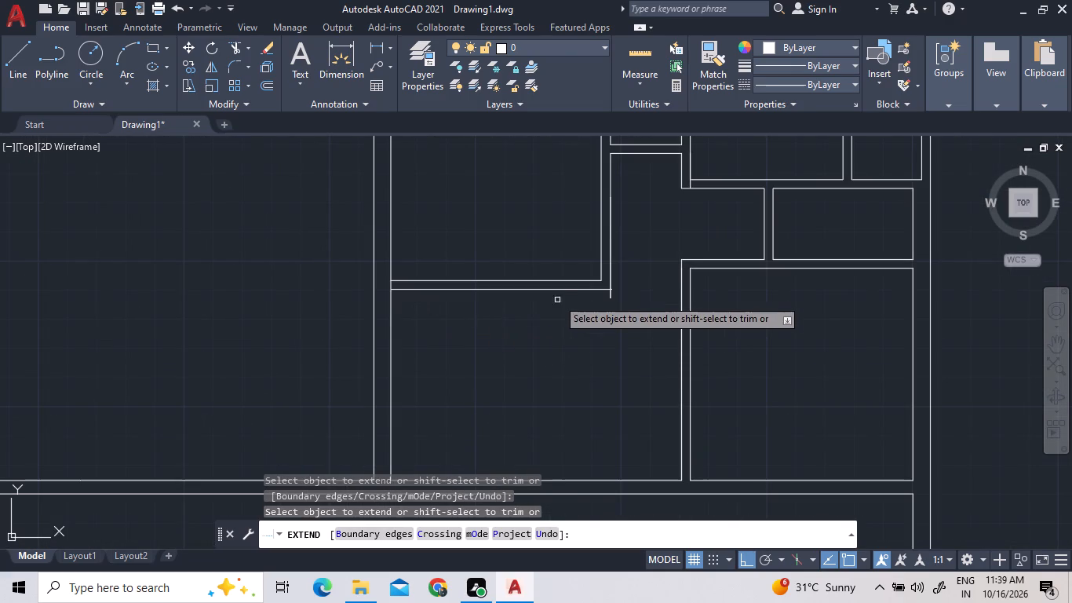
pyautogui.rightClick(572, 346)
pyautogui.click(593, 353)
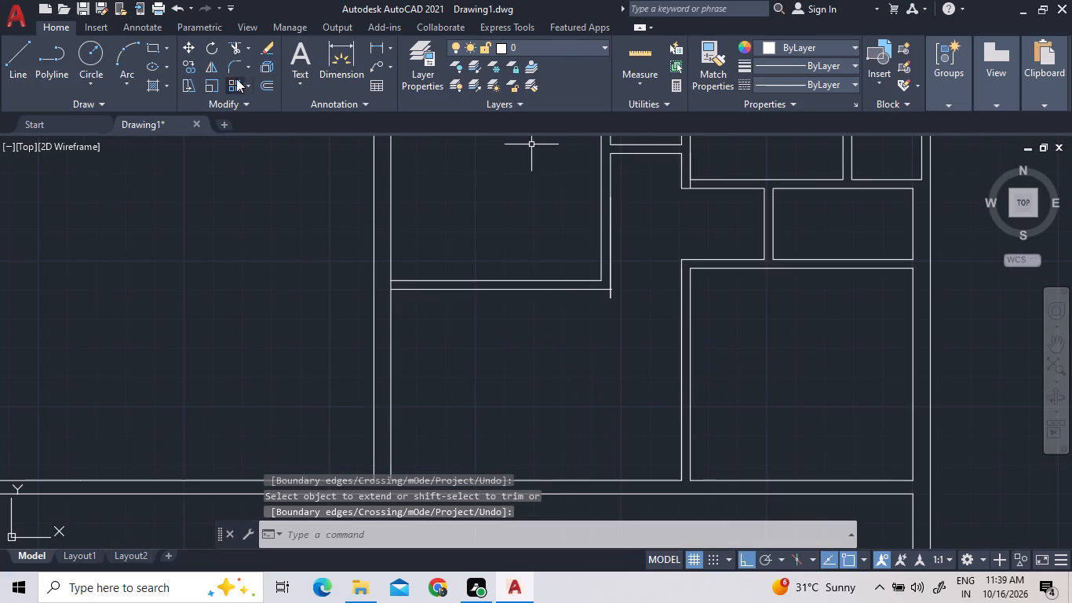
# Trim the left wall line between that partition's two lines and the line overshoots at the partition's right-hand outer corner.
pyautogui.click(233, 47)
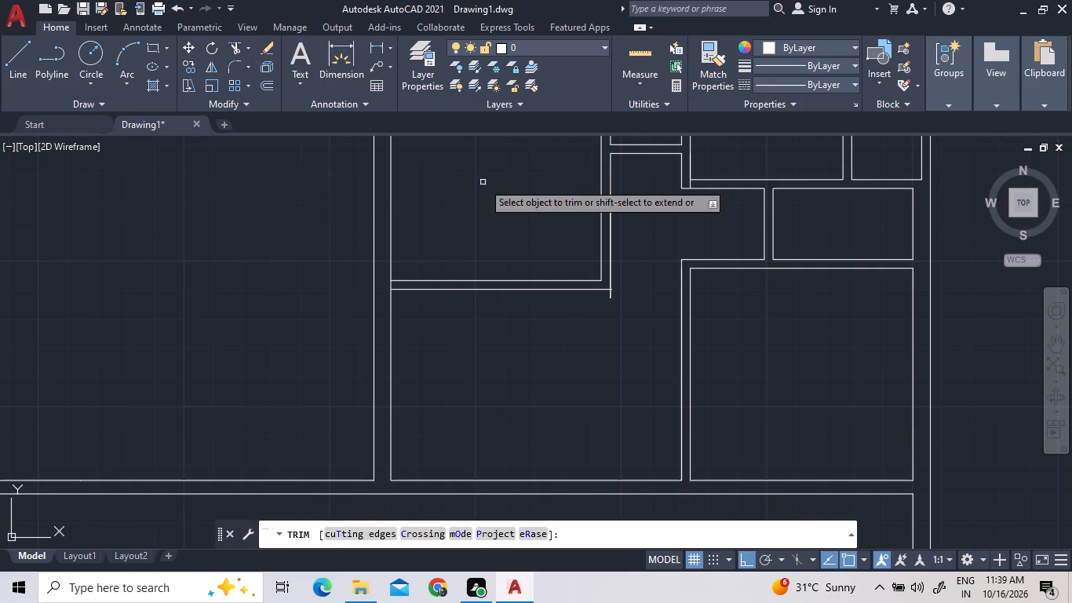
pyautogui.click(389, 283)
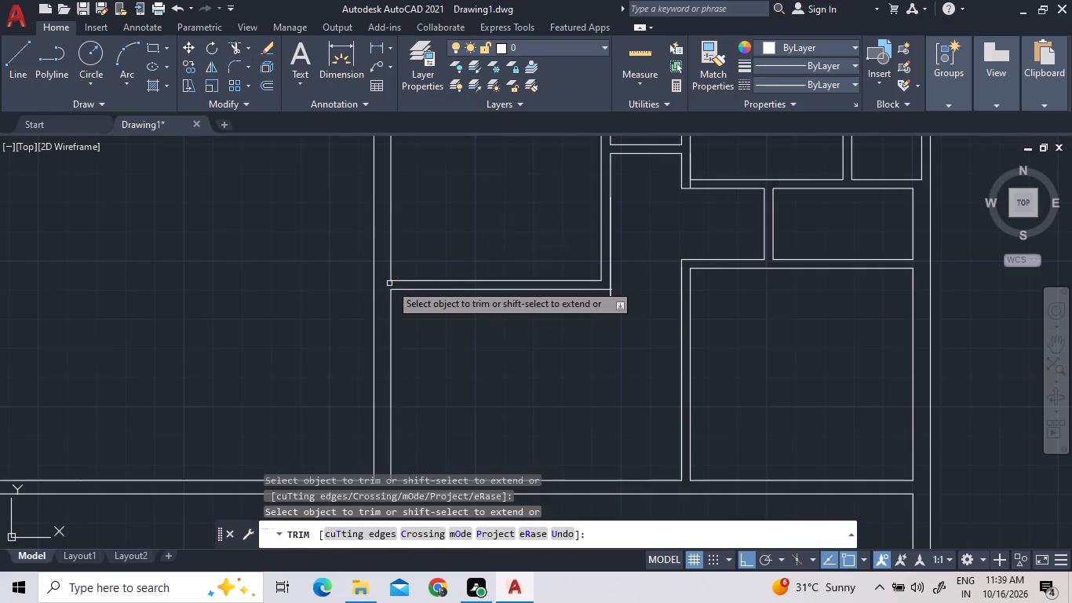
pyautogui.click(611, 296)
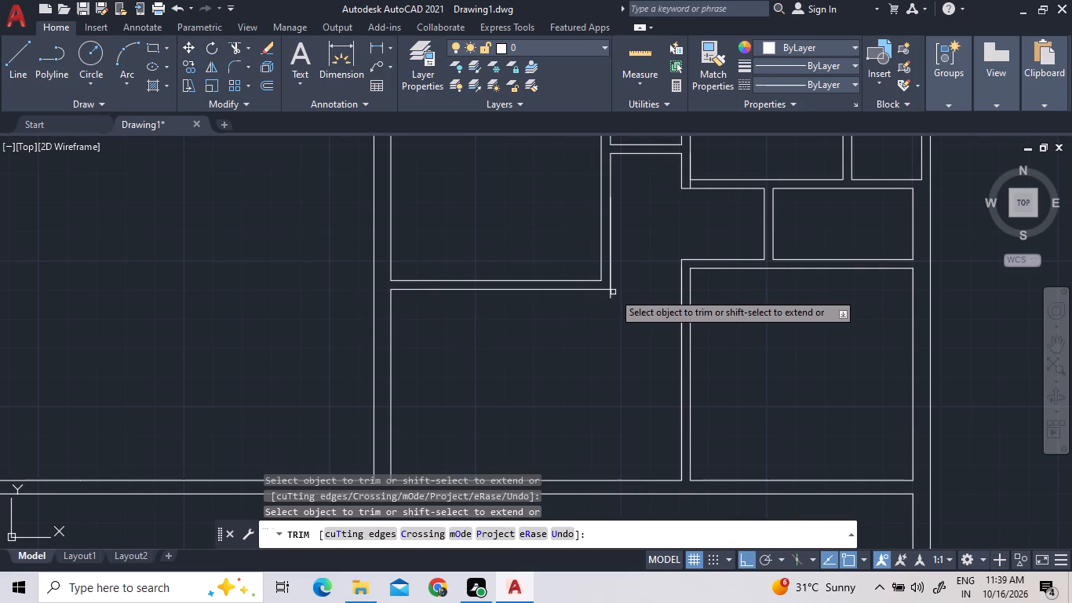
pyautogui.scroll(4, 614, 288)
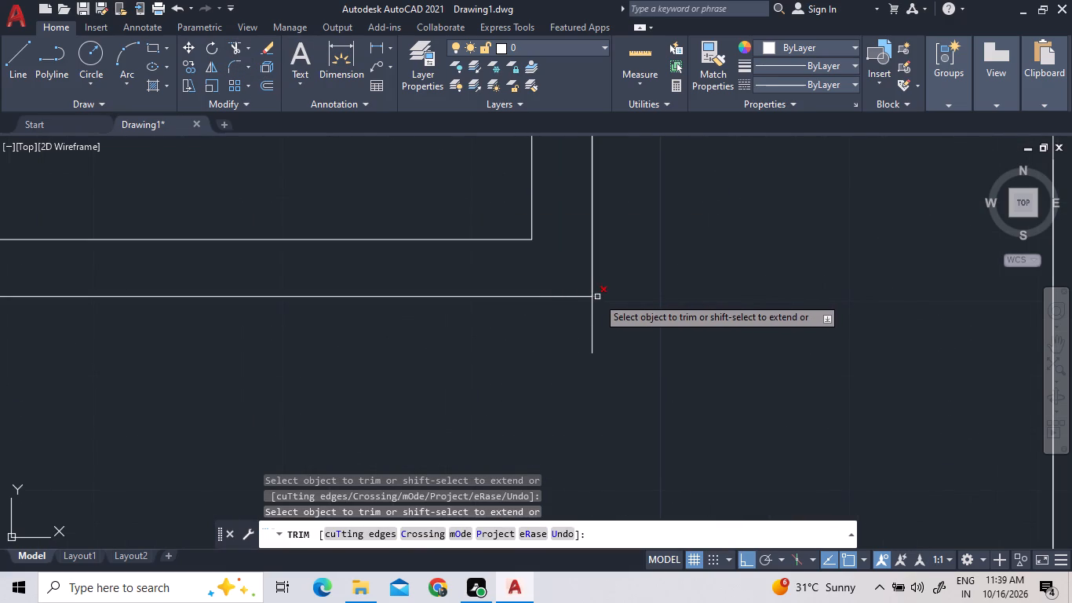
pyautogui.click(597, 297)
pyautogui.click(590, 307)
pyautogui.scroll(-5, 629, 314)
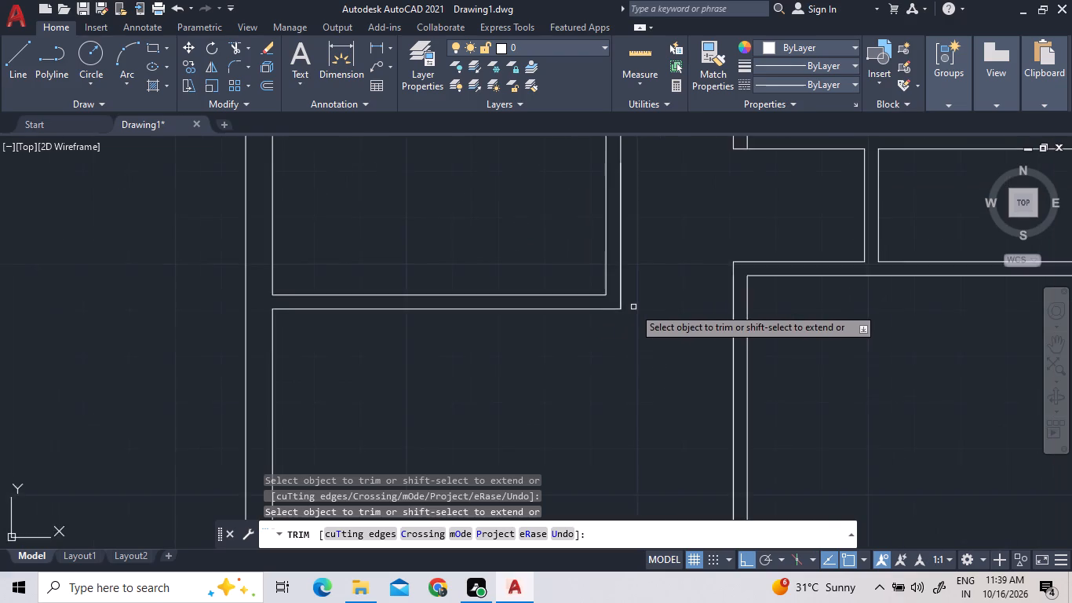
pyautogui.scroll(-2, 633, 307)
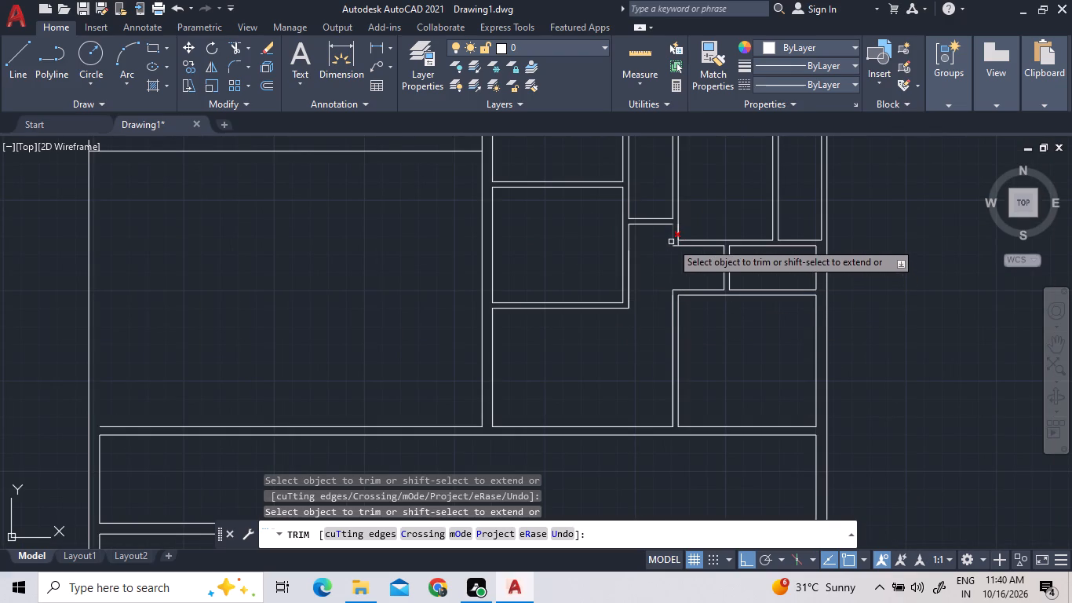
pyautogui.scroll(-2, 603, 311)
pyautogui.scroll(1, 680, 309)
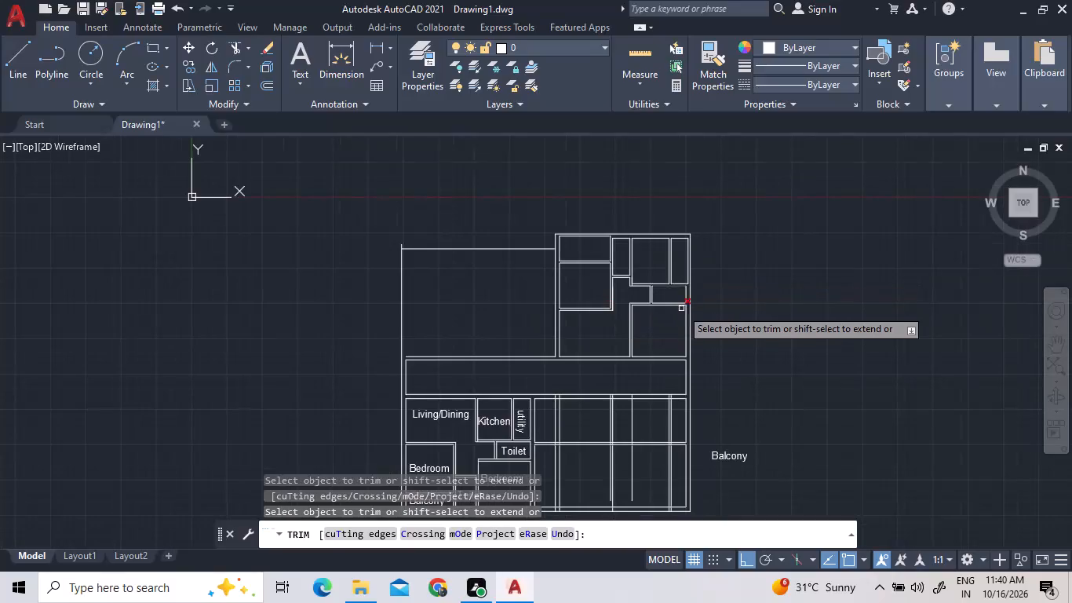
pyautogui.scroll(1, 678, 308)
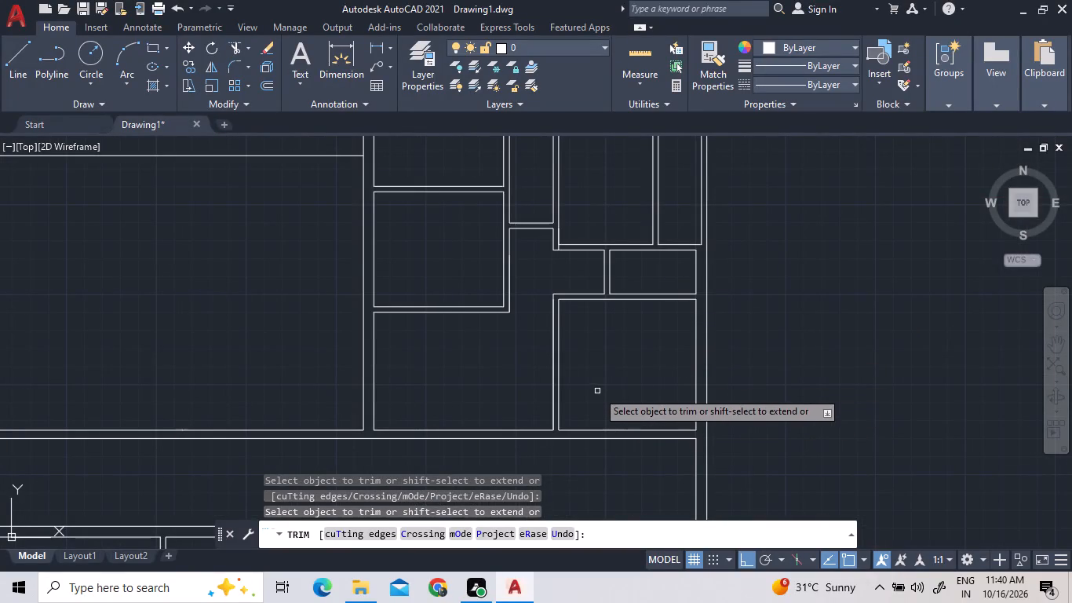
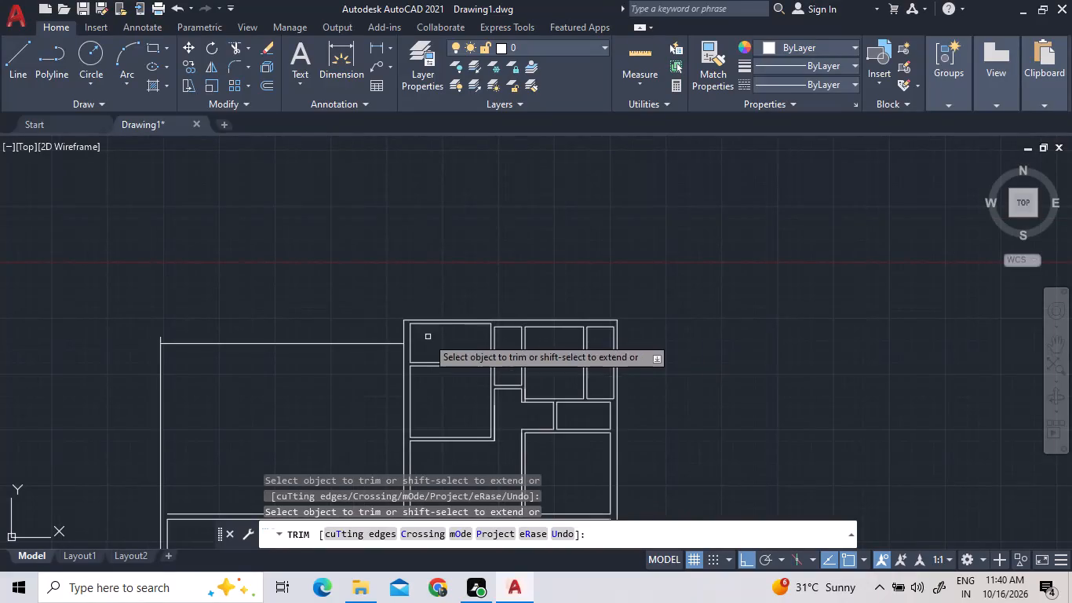
# Move the Balcony label from the lower block's bottom-left room into the upper block's top-left room.
pyautogui.rightClick(396, 323)
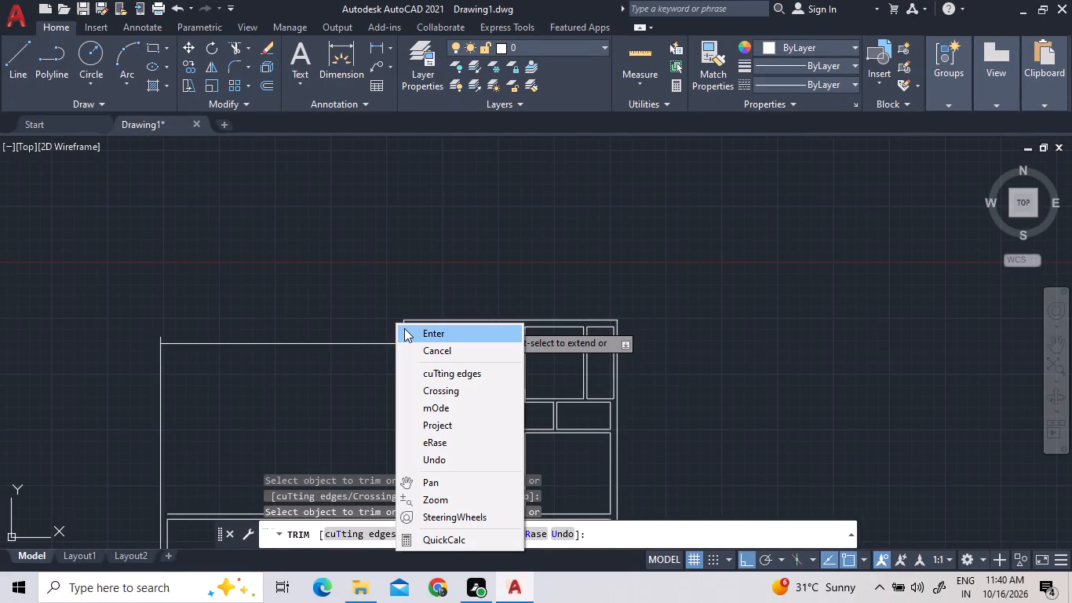
pyautogui.click(404, 328)
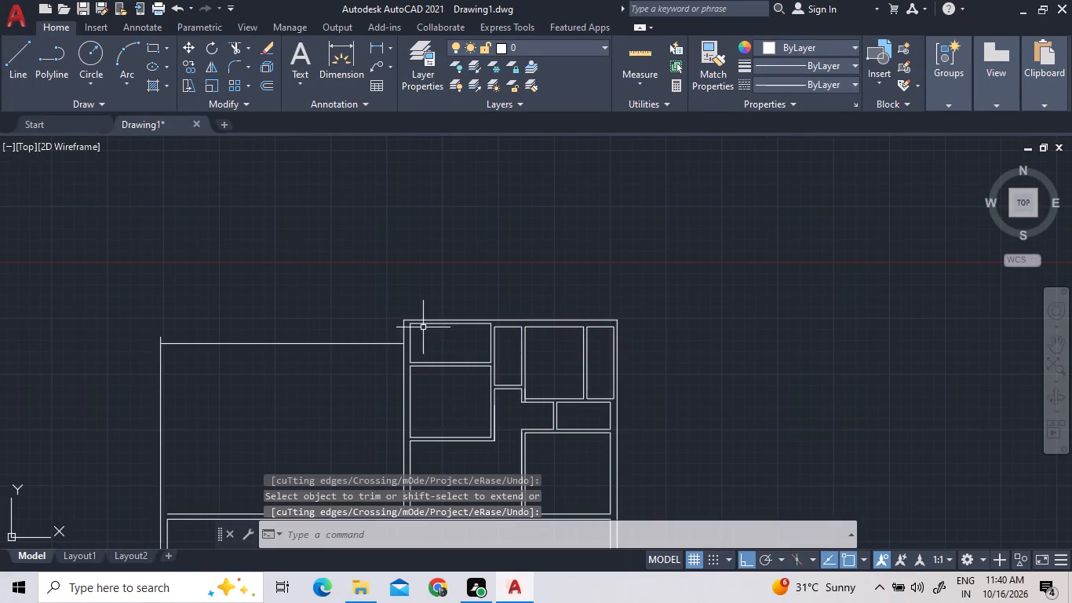
pyautogui.scroll(1, 423, 327)
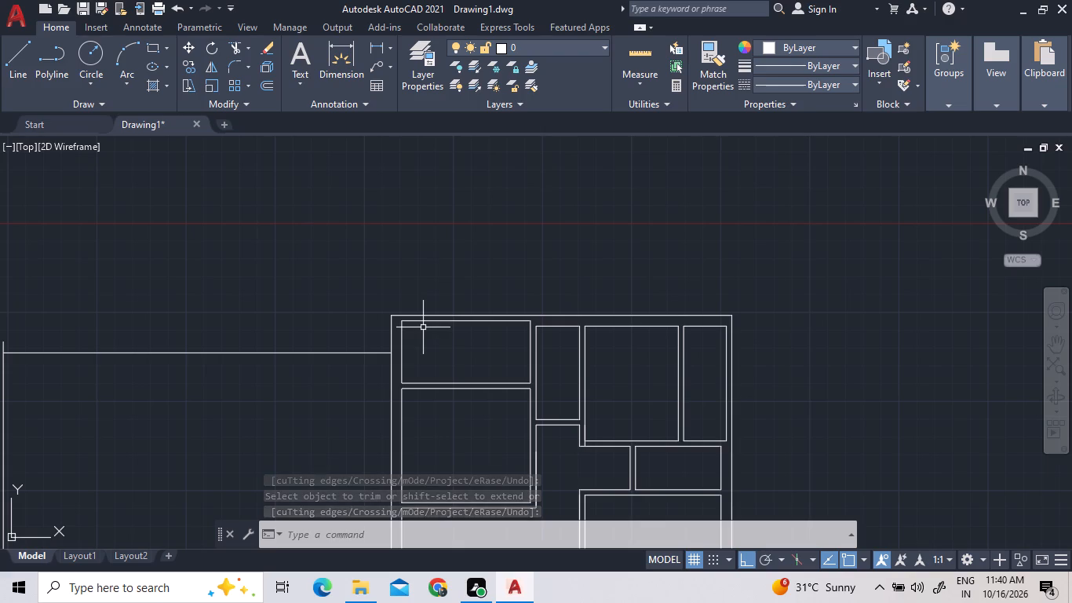
pyautogui.scroll(-1, 425, 331)
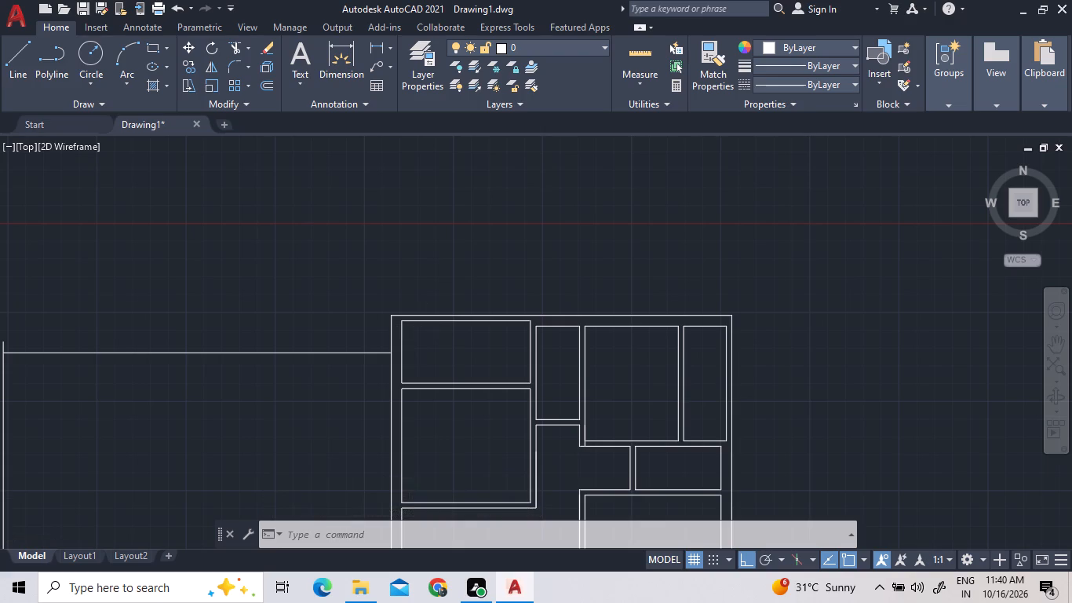
pyautogui.scroll(-3, 422, 427)
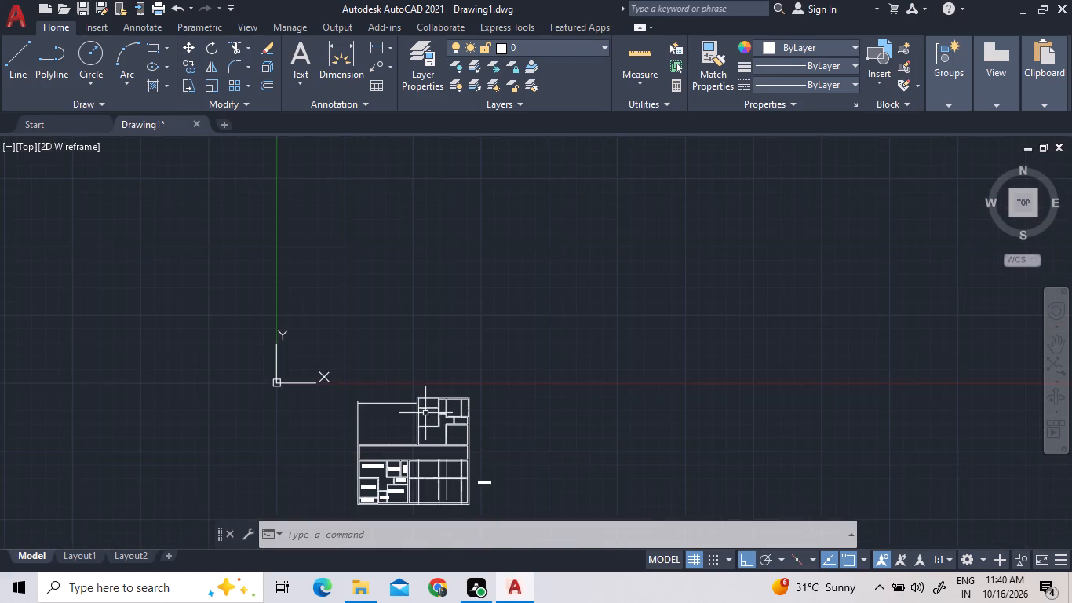
pyautogui.scroll(-1, 425, 412)
pyautogui.scroll(4, 403, 459)
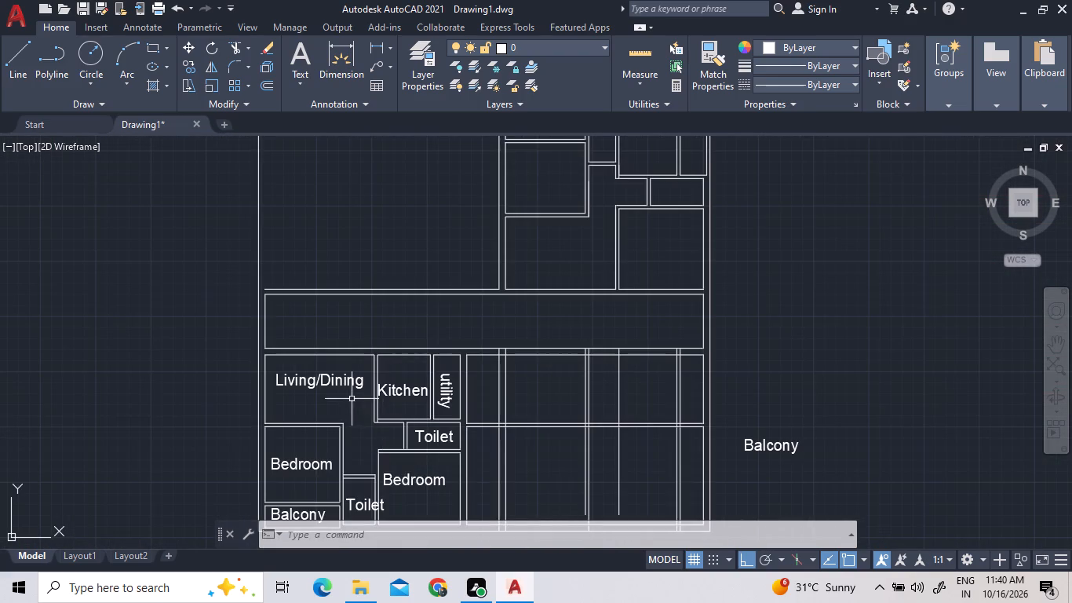
pyautogui.scroll(-1, 345, 371)
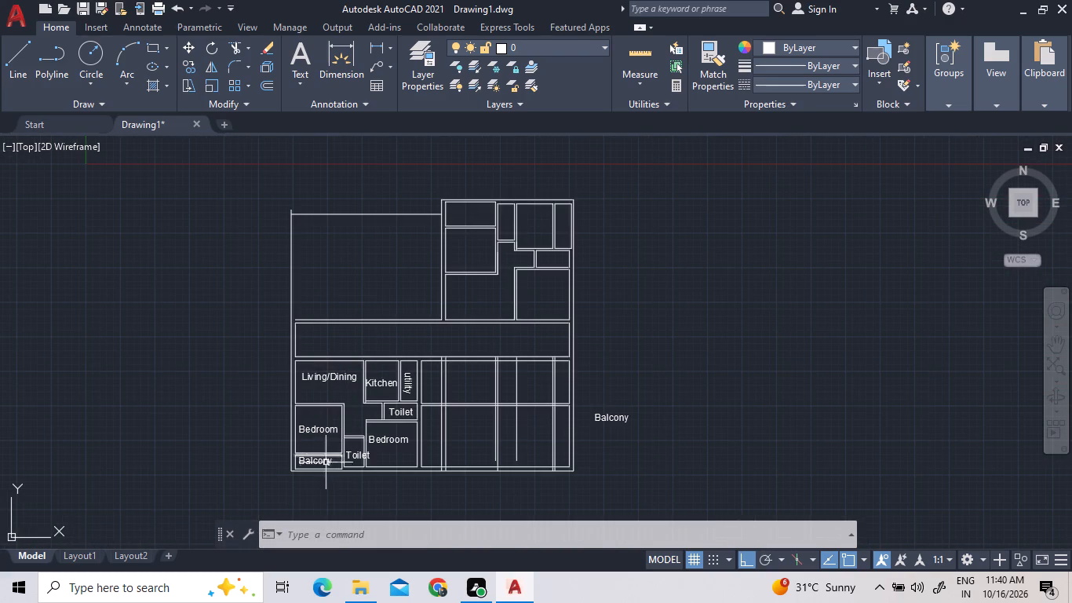
pyautogui.click(323, 464)
pyautogui.rightClick(376, 405)
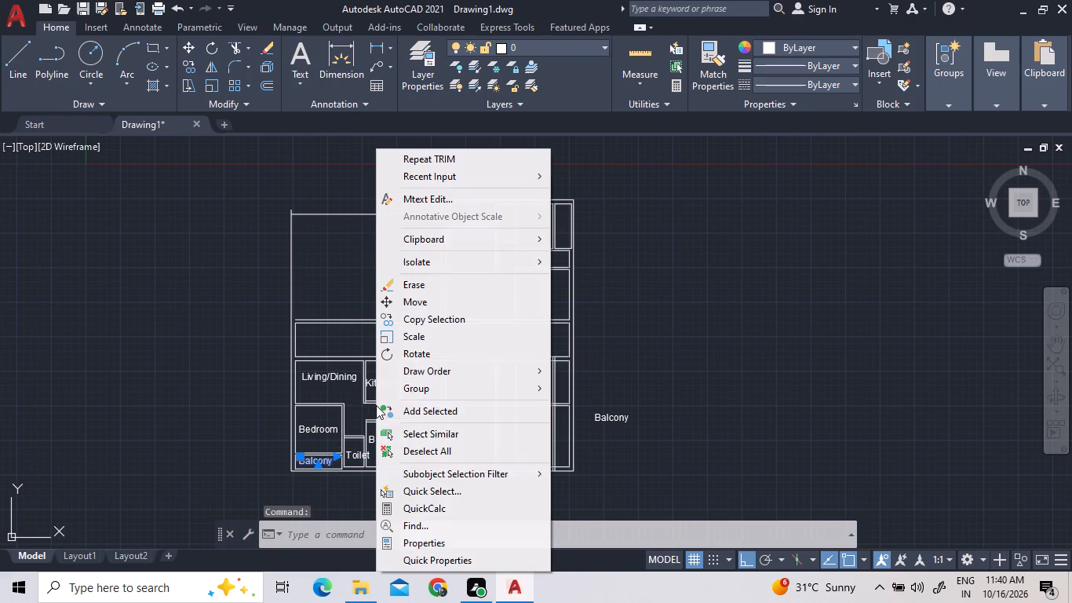
pyautogui.click(444, 301)
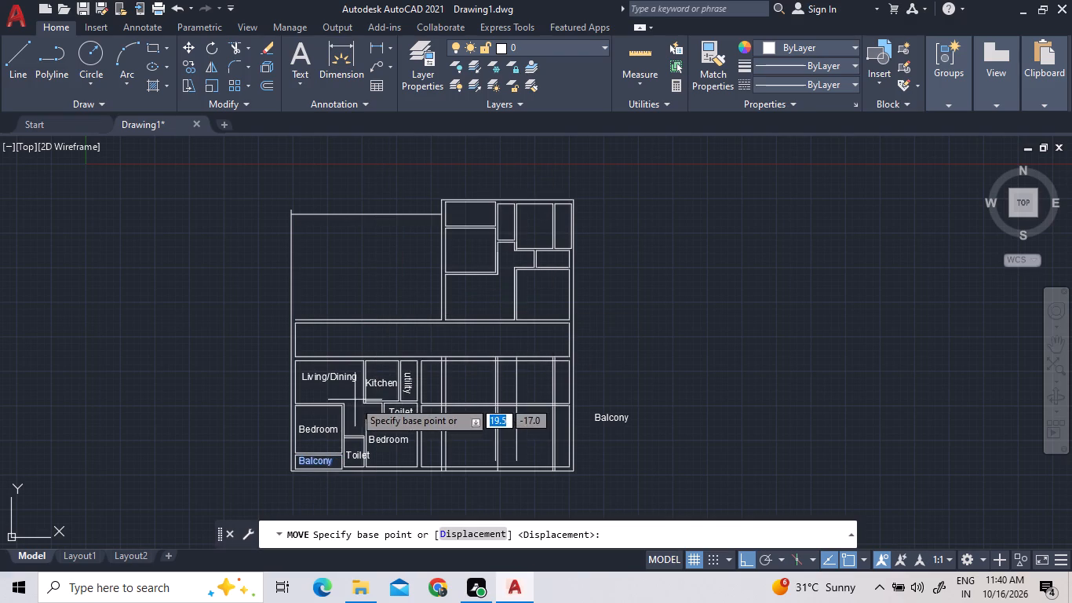
pyautogui.click(323, 466)
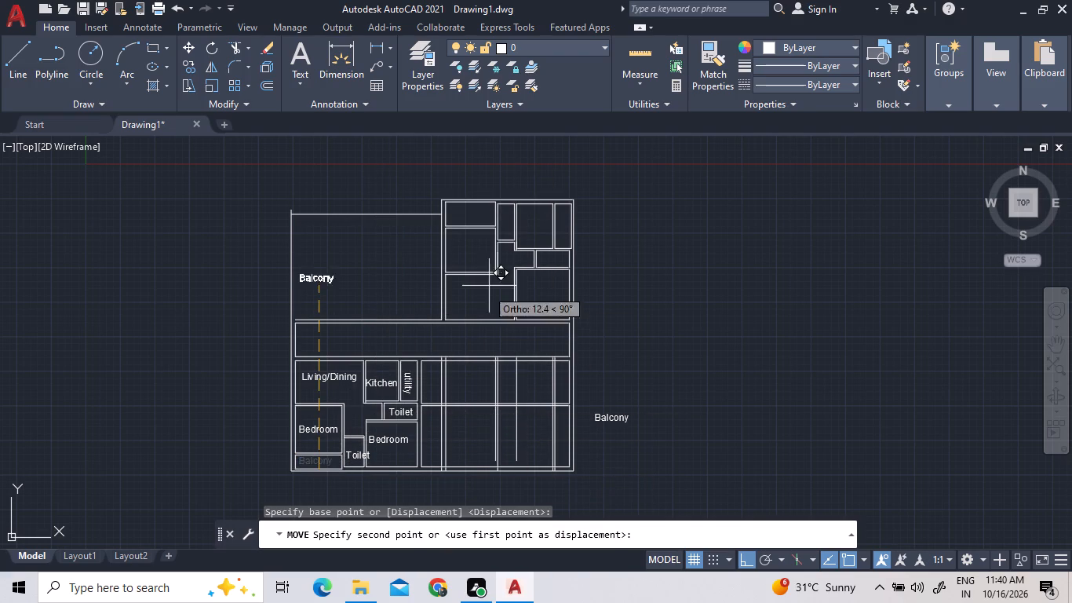
pyautogui.scroll(2, 521, 227)
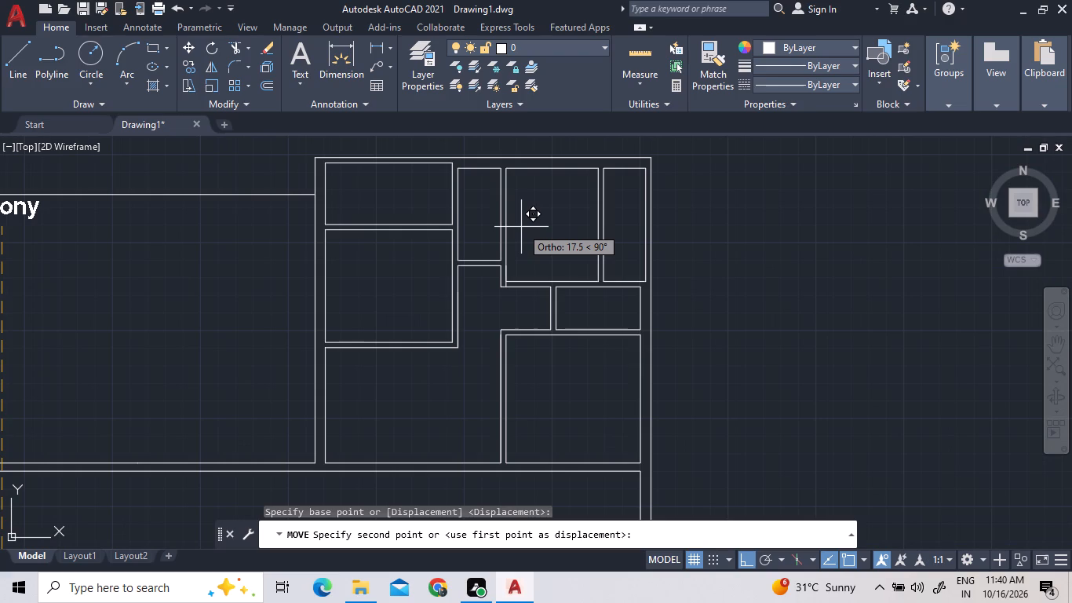
pyautogui.press('F8')
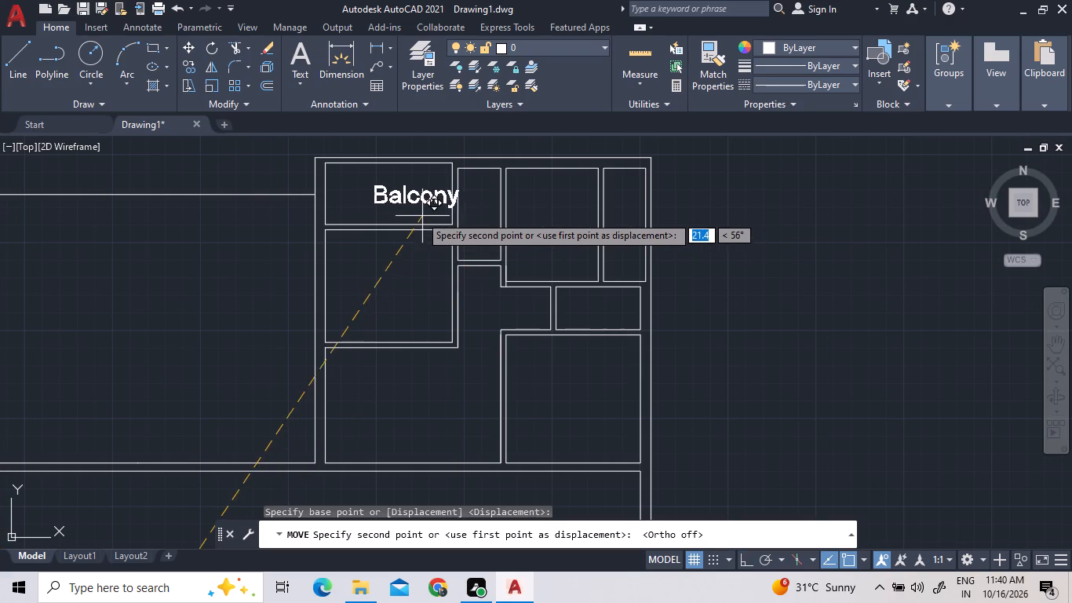
pyautogui.click(412, 212)
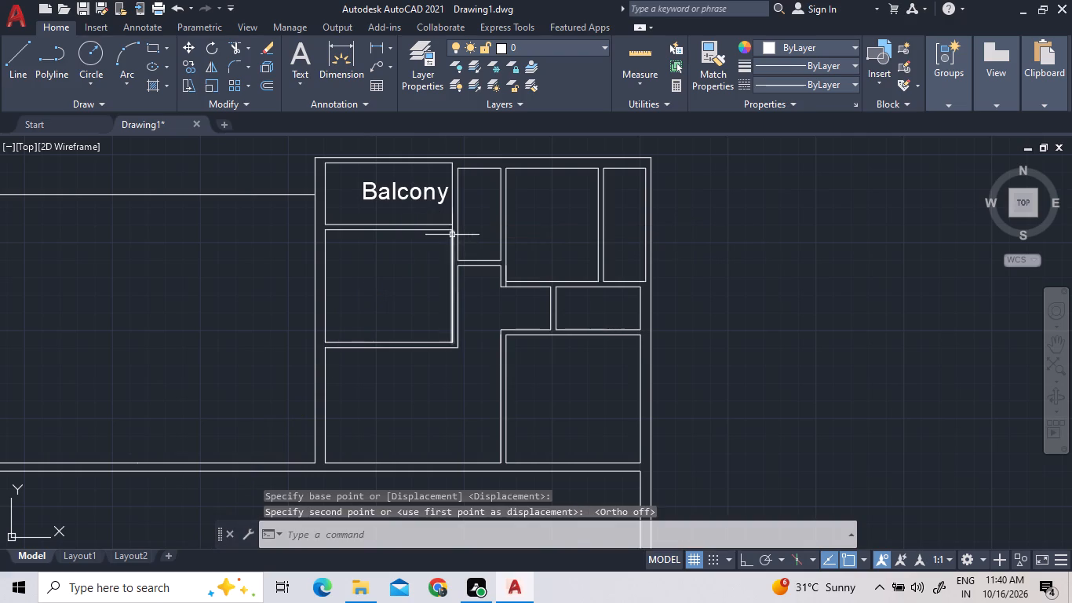
# Move the Kitchen, utility, right-hand Toilet and right-hand Bedroom labels together from the lower block into the matching rooms along the upper block's right side.
pyautogui.scroll(-2, 453, 234)
pyautogui.click(365, 413)
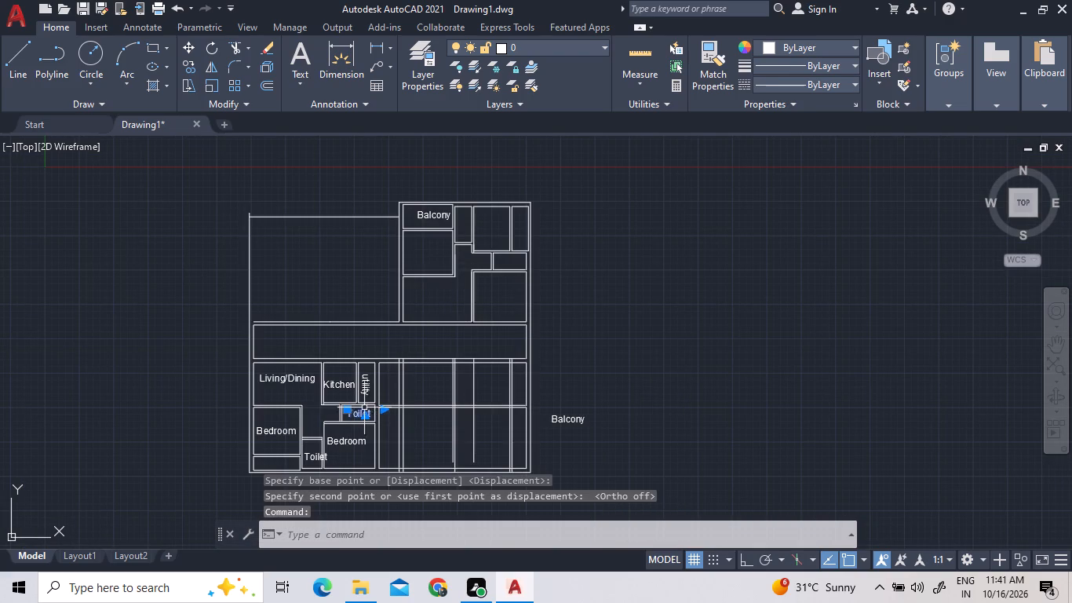
pyautogui.click(366, 393)
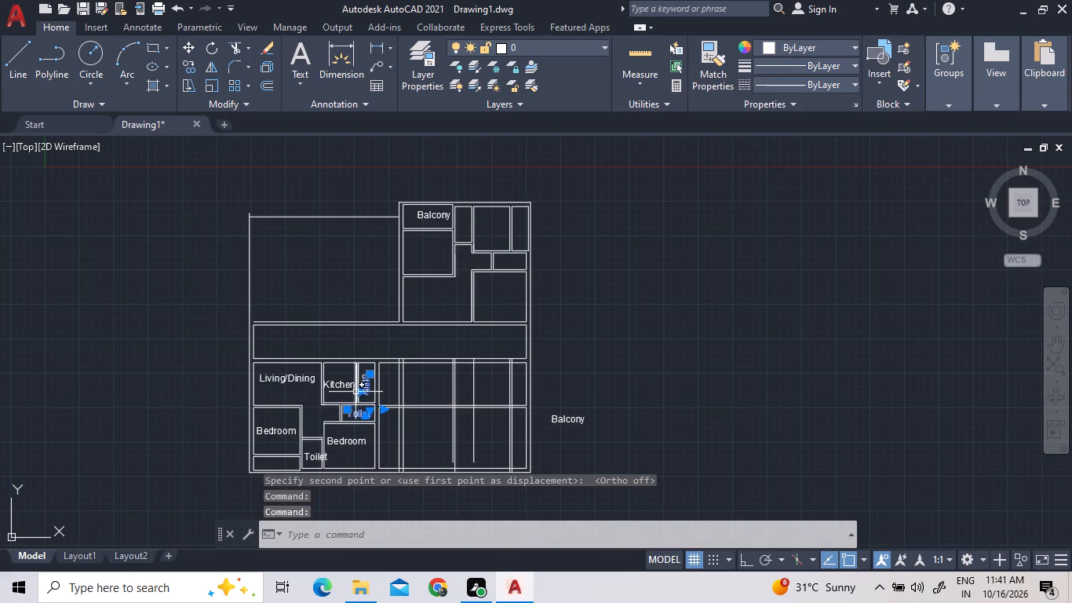
pyautogui.click(347, 388)
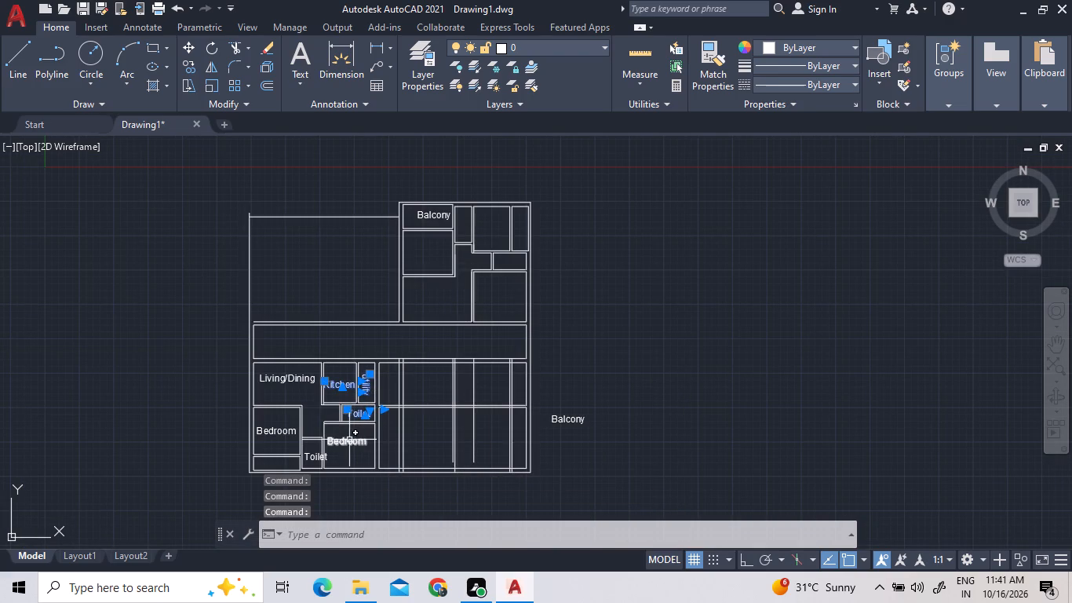
pyautogui.click(348, 447)
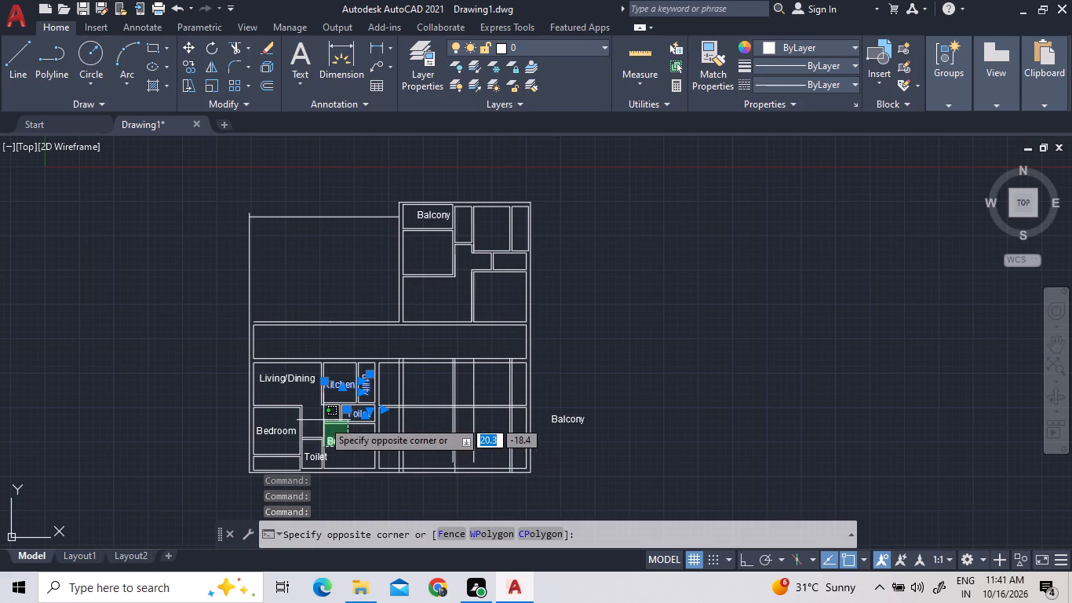
pyautogui.click(334, 438)
pyautogui.rightClick(337, 430)
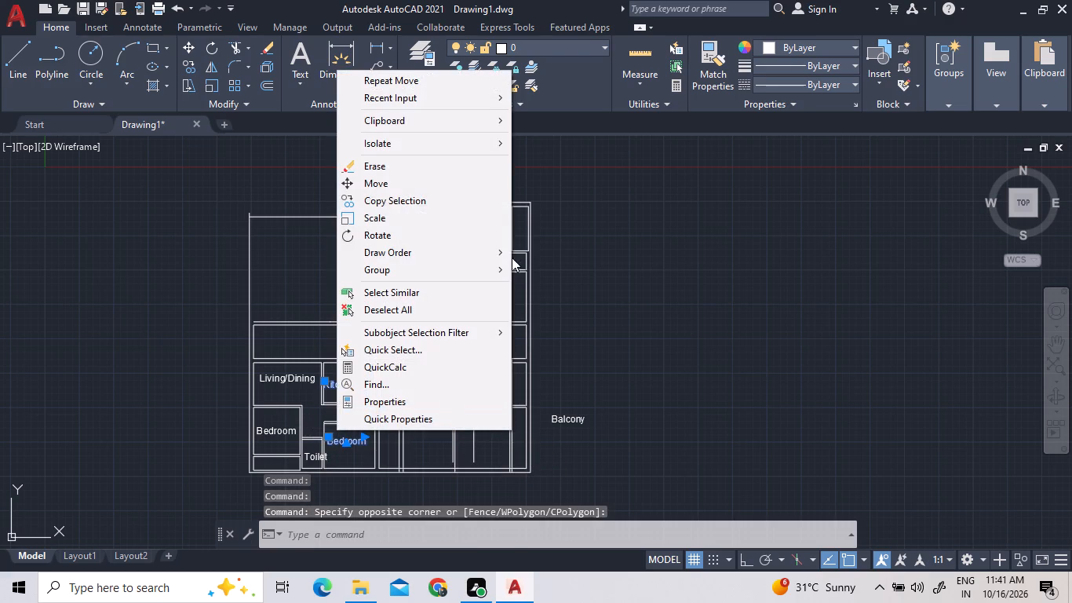
pyautogui.click(436, 192)
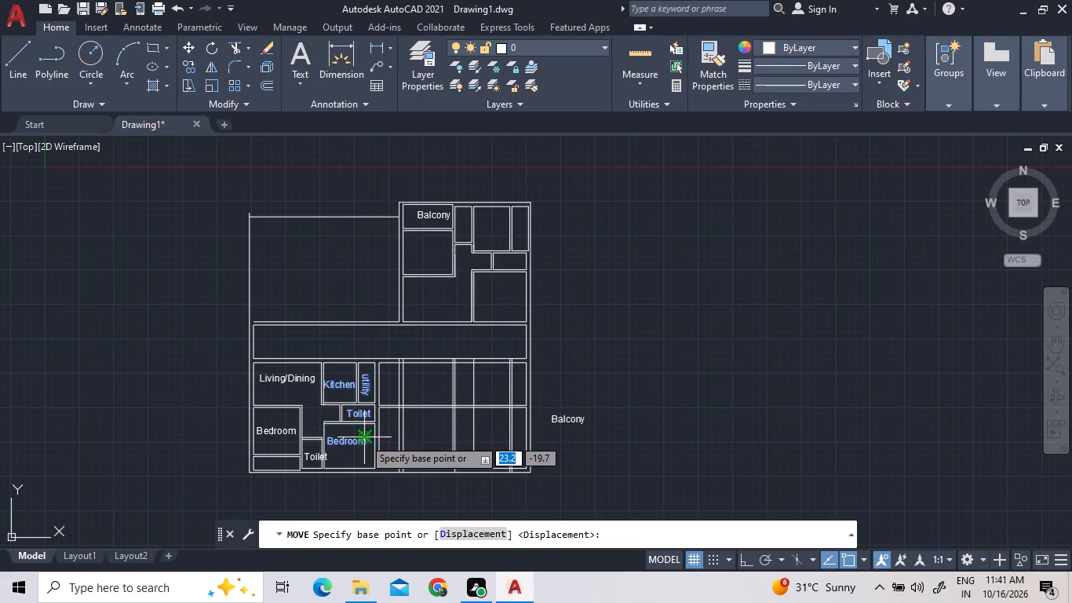
pyautogui.click(363, 438)
pyautogui.scroll(2, 520, 273)
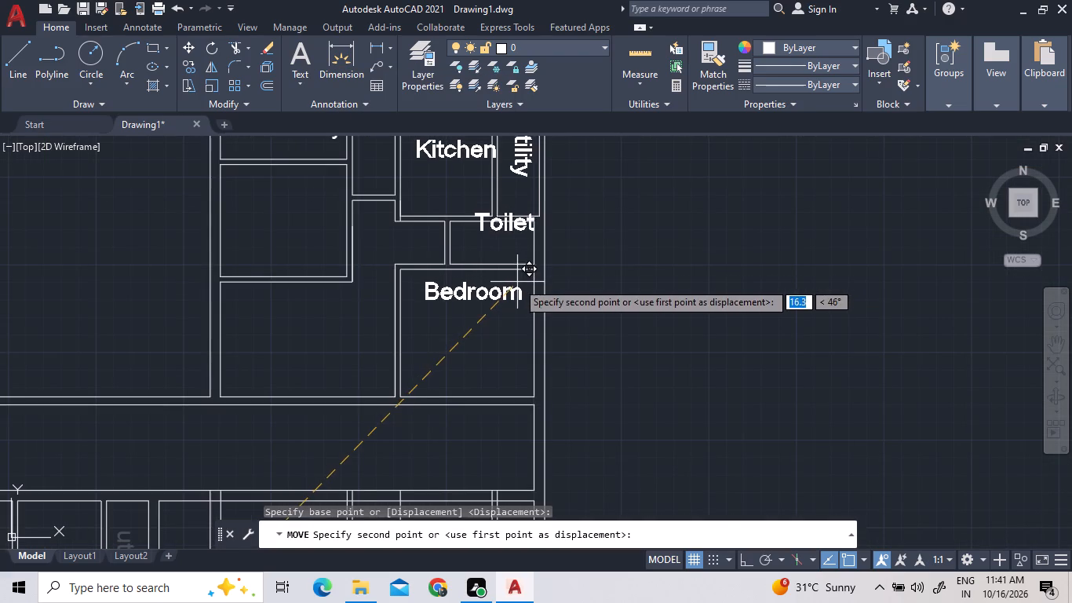
pyautogui.click(508, 294)
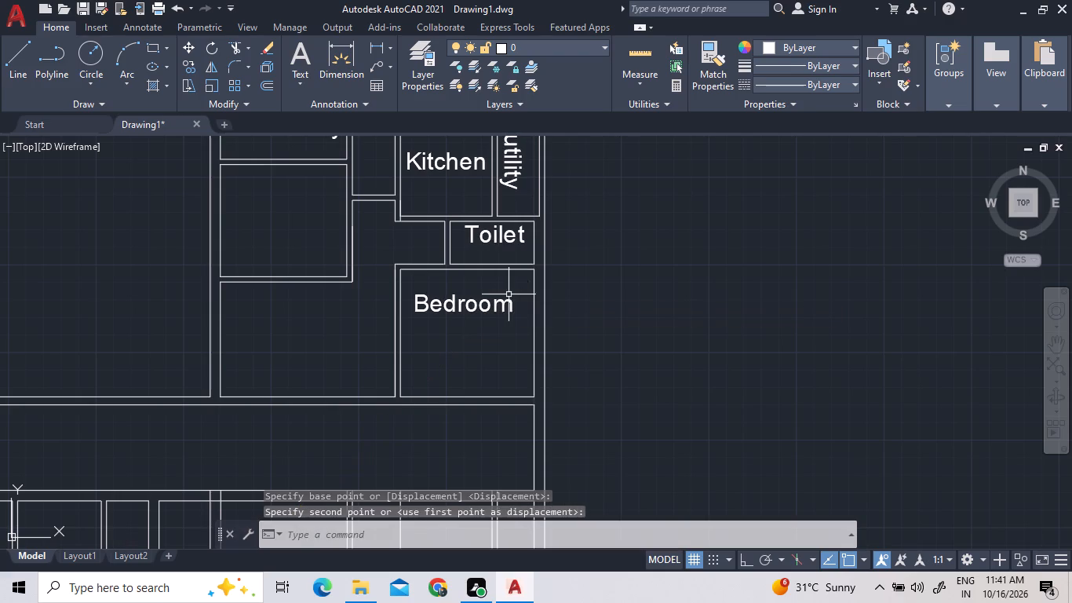
# Rotate the remaining Toilet label in the lower block to 270° so it reads vertically.
pyautogui.scroll(-1, 432, 353)
pyautogui.scroll(1, 391, 214)
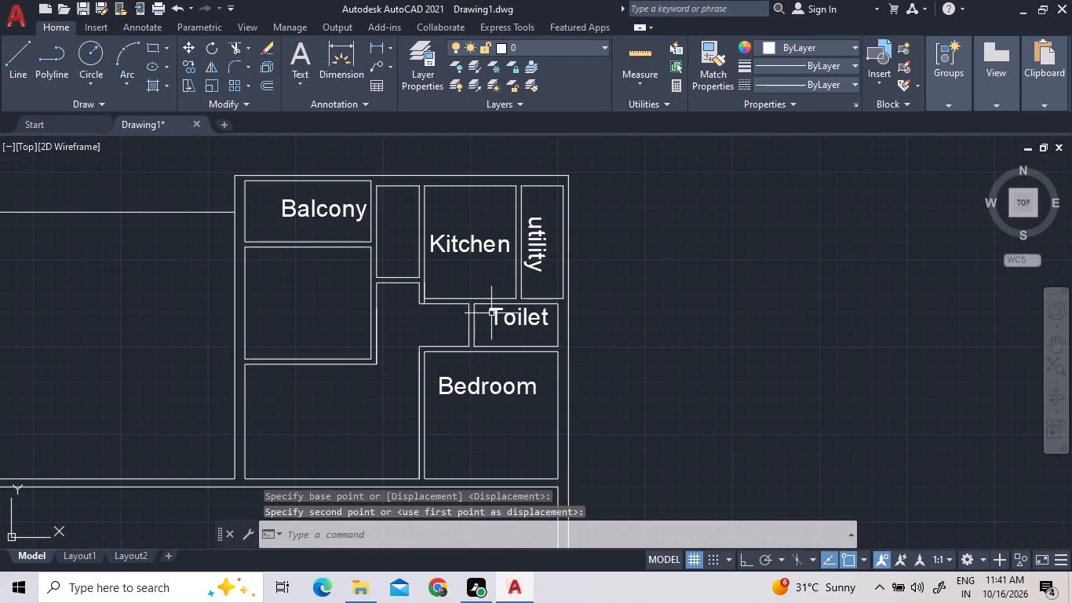
pyautogui.scroll(-3, 513, 310)
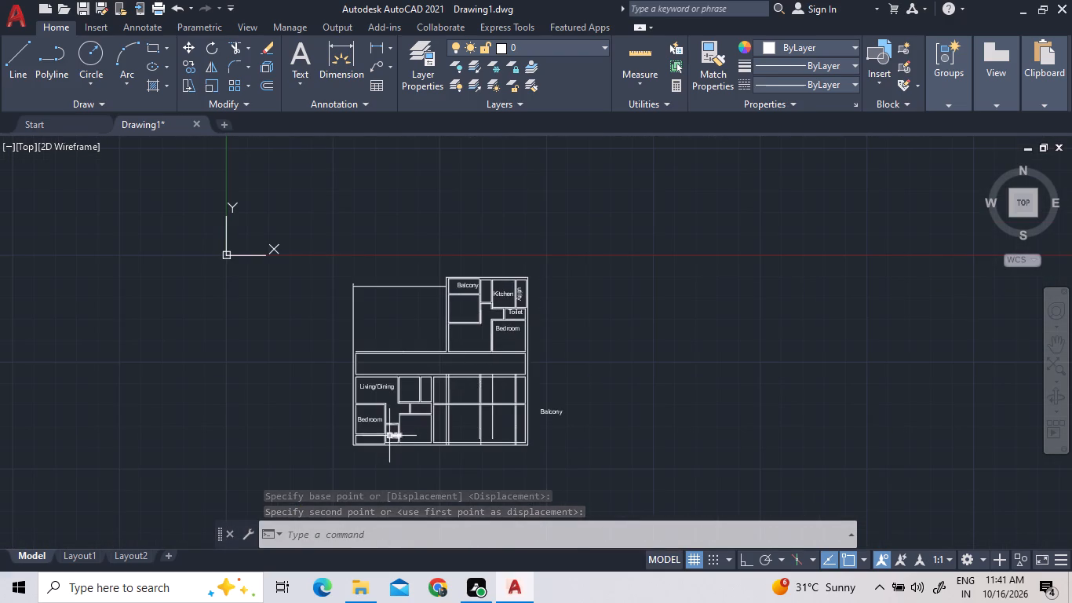
pyautogui.scroll(3, 385, 440)
pyautogui.click(406, 429)
pyautogui.rightClick(406, 429)
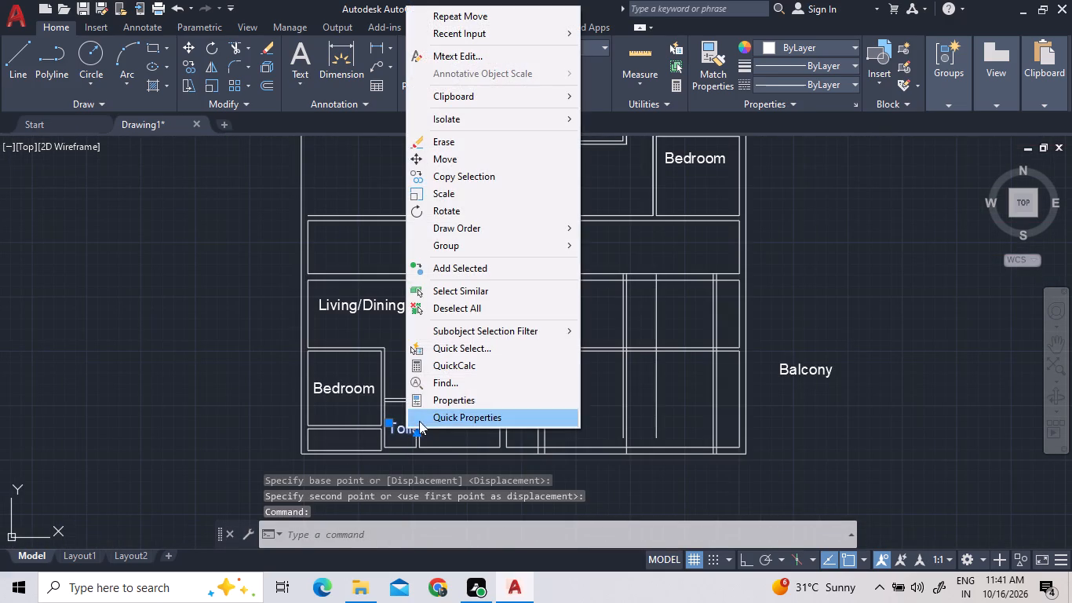
pyautogui.click(525, 203)
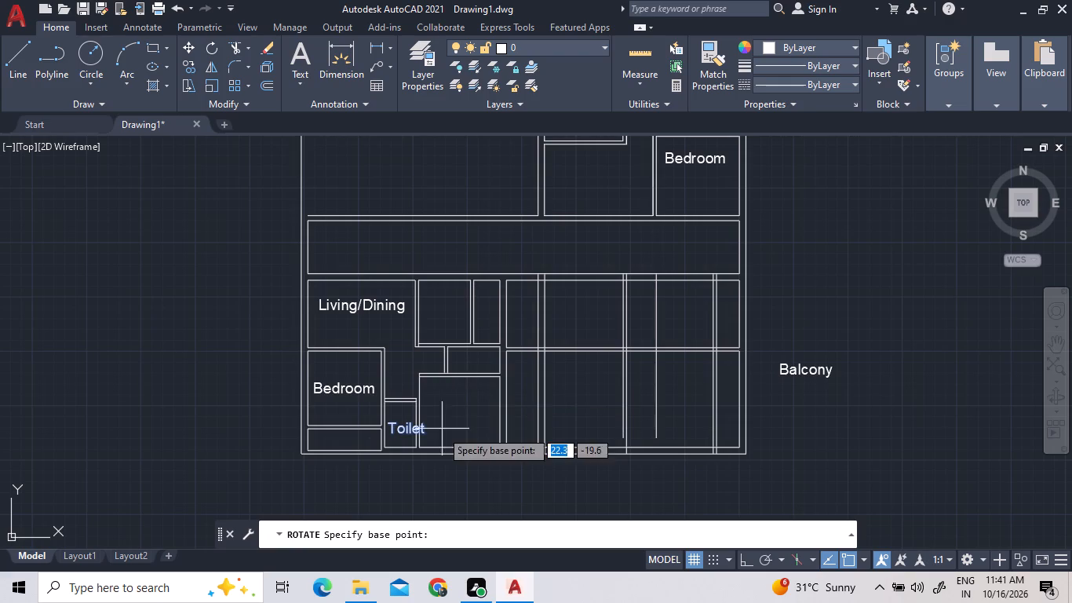
pyautogui.scroll(4, 417, 446)
pyautogui.click(443, 397)
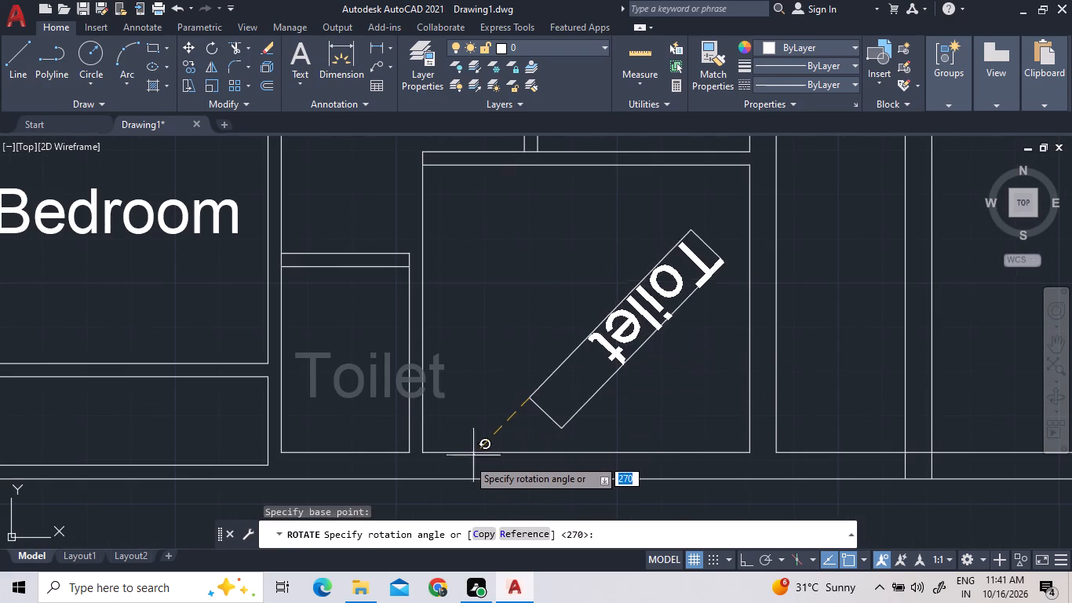
pyautogui.press('F8')
pyautogui.click(523, 414)
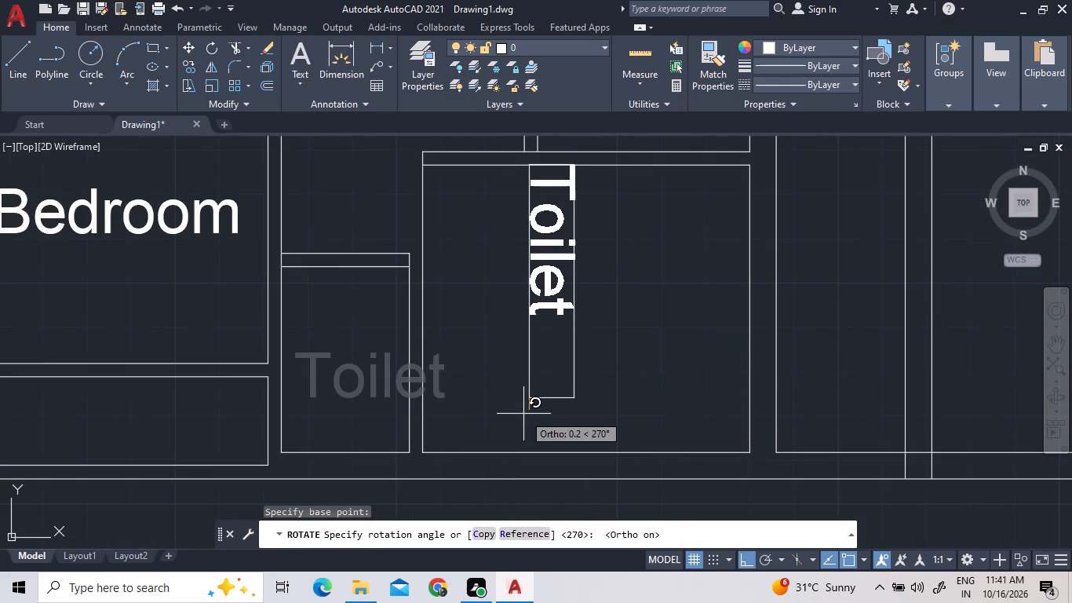
# Move the vertical Toilet label into the upper block's narrow room between the Balcony and Kitchen.
pyautogui.click(595, 346)
pyautogui.click(534, 253)
pyautogui.rightClick(534, 253)
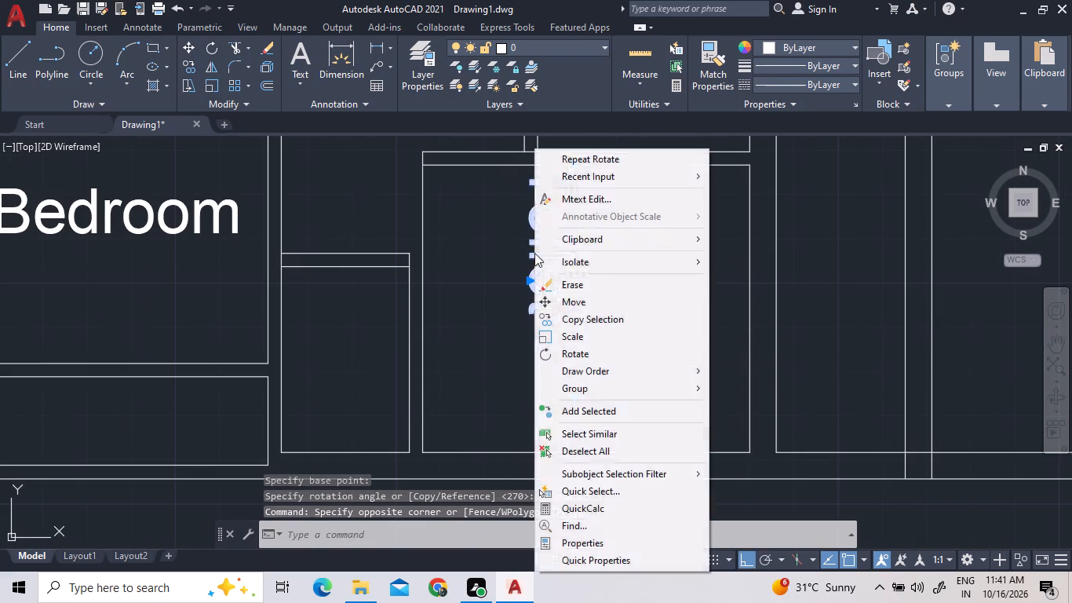
pyautogui.doubleClick(593, 303)
pyautogui.scroll(-3, 613, 364)
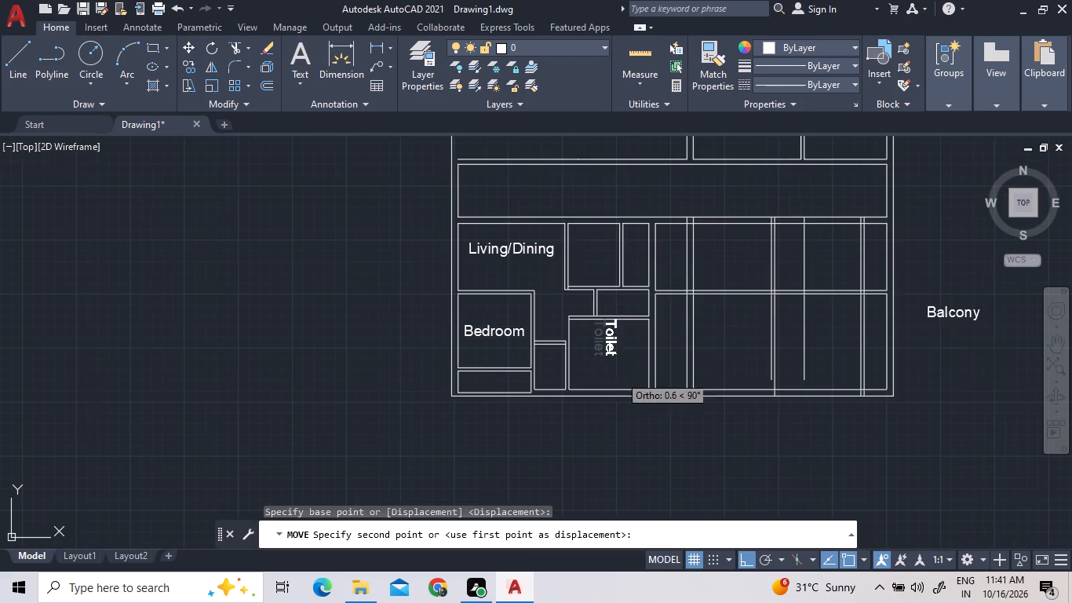
pyautogui.scroll(-4, 680, 284)
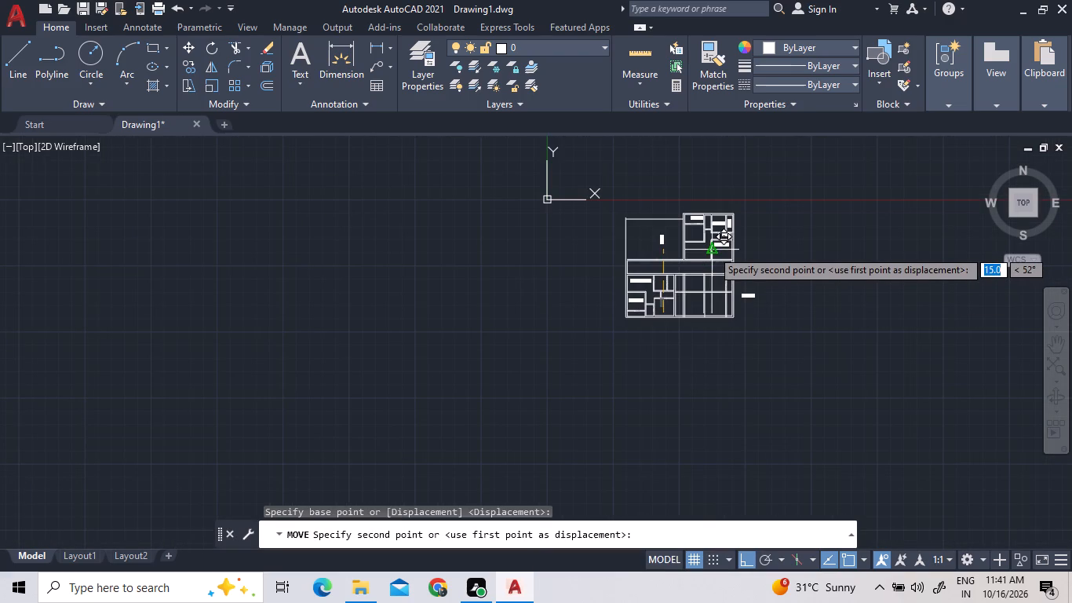
pyautogui.press('F8')
pyautogui.scroll(5, 716, 222)
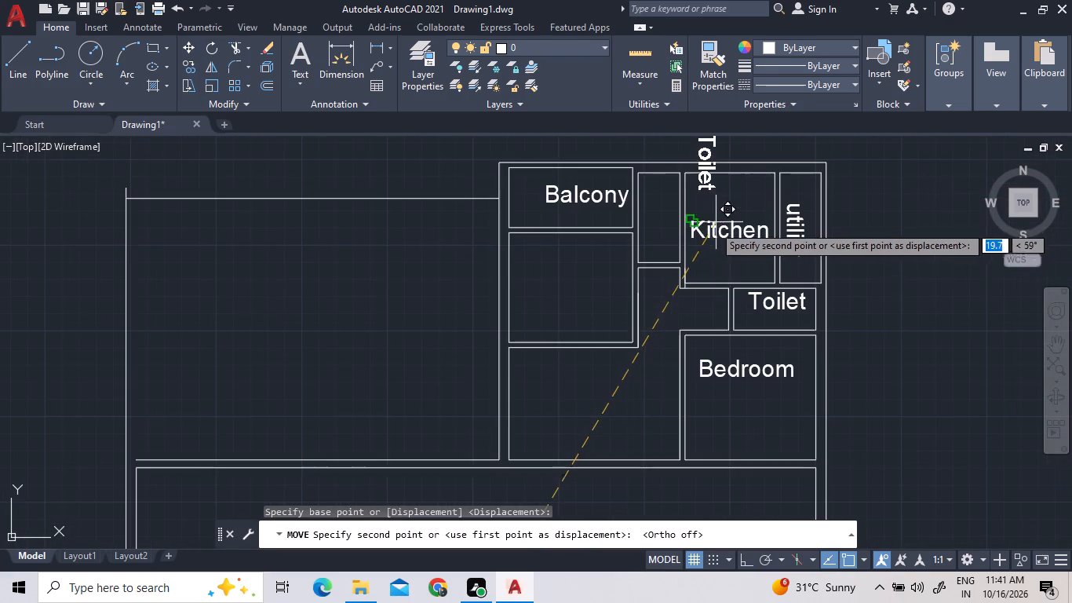
pyautogui.click(669, 269)
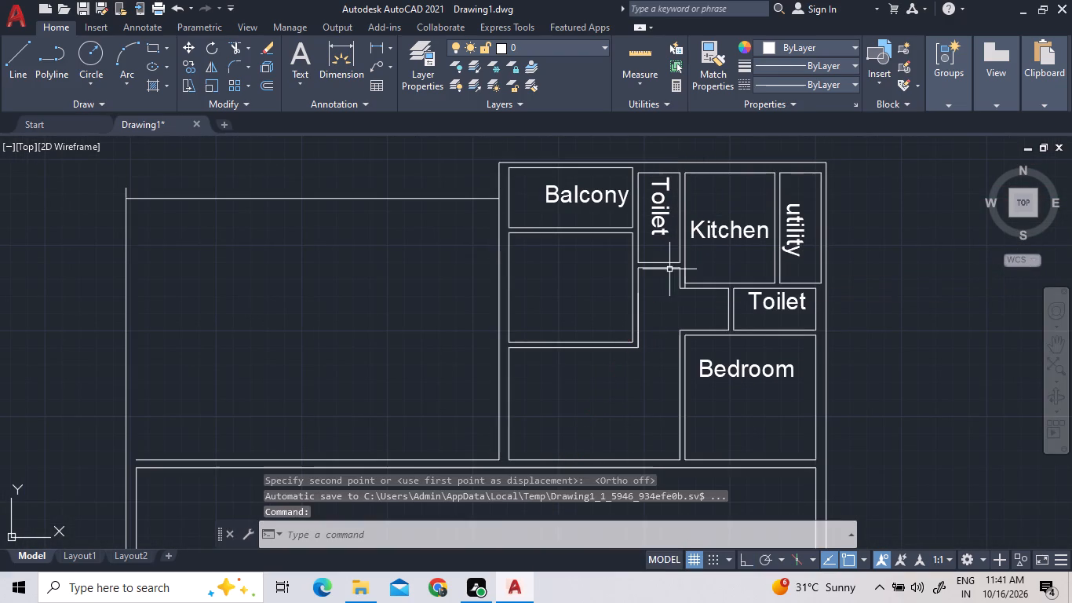
# Move the Bedroom label from the lower block into the upper block's room directly below the Balcony.
pyautogui.scroll(-2, 588, 275)
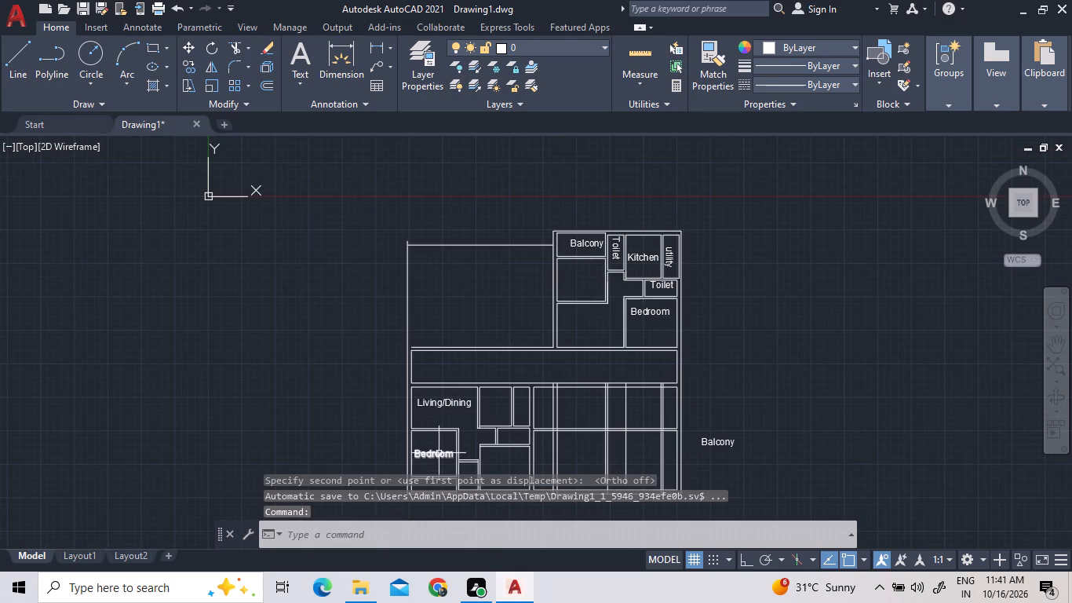
pyautogui.click(438, 455)
pyautogui.rightClick(487, 410)
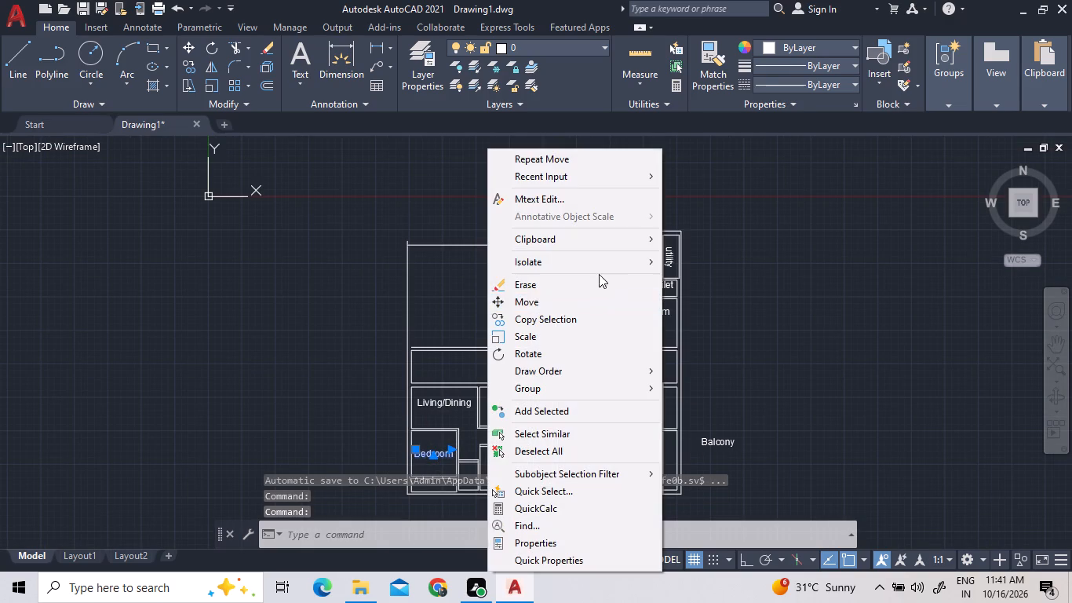
pyautogui.click(566, 298)
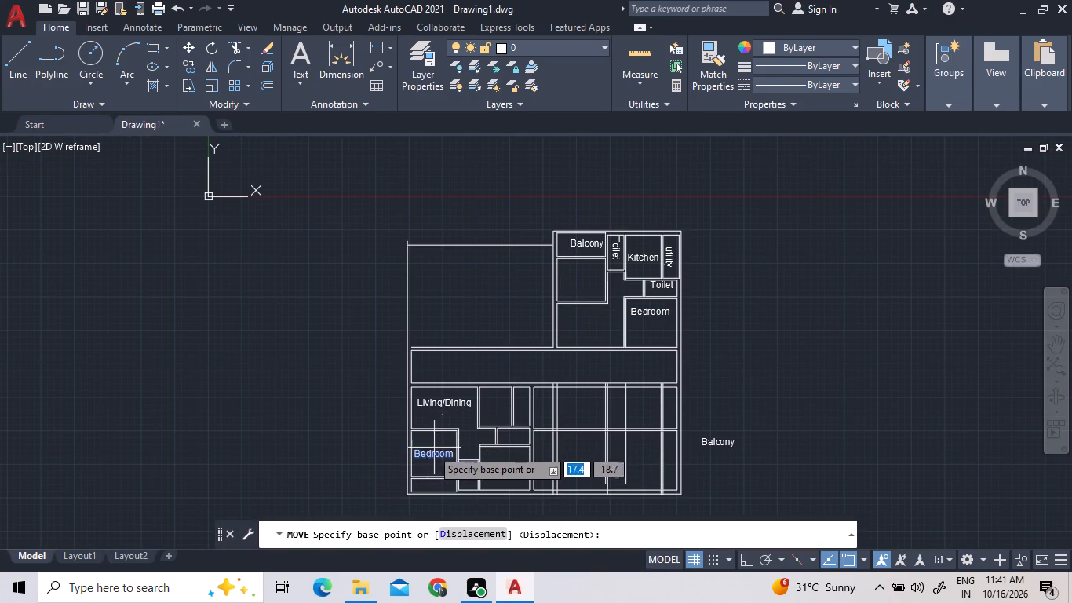
pyautogui.click(427, 452)
pyautogui.scroll(3, 607, 243)
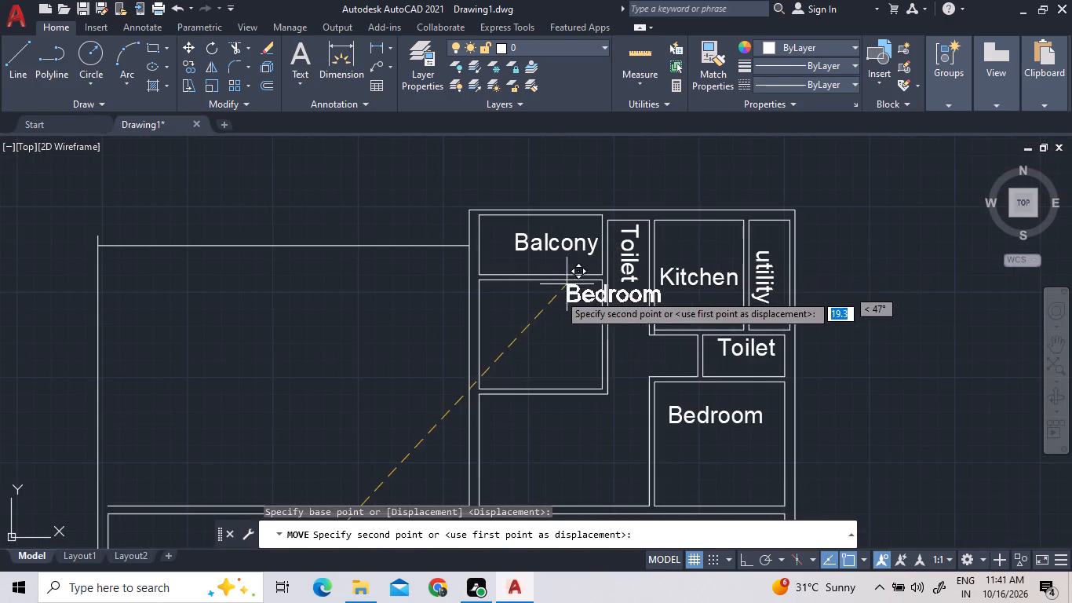
pyautogui.click(498, 306)
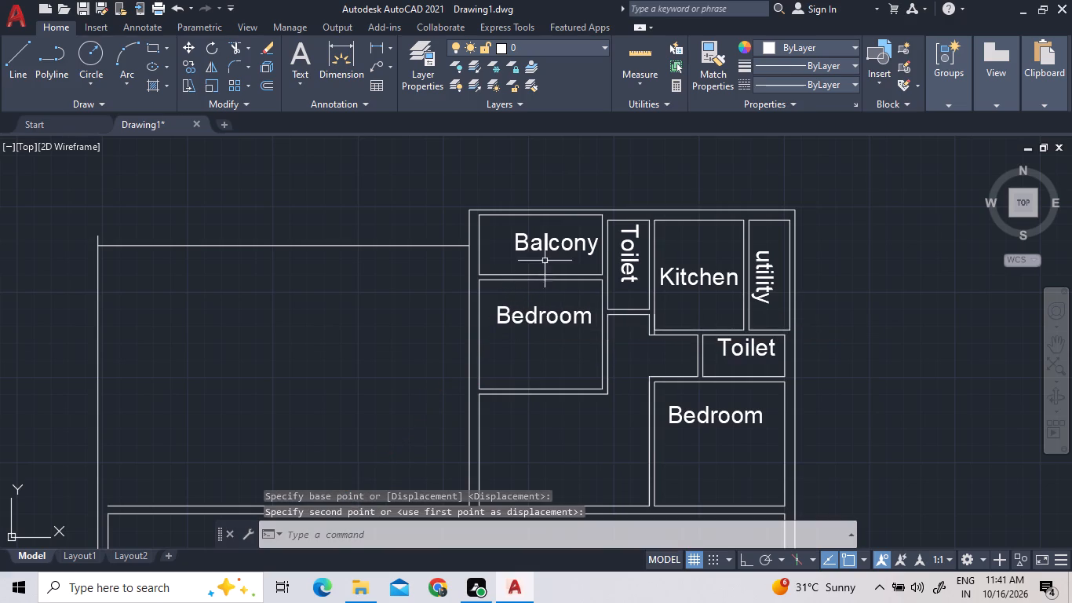
# Move the Living/Dining label from the lower block into the upper block's open room below the left-hand Bedroom.
pyautogui.scroll(-3, 552, 251)
pyautogui.click(459, 350)
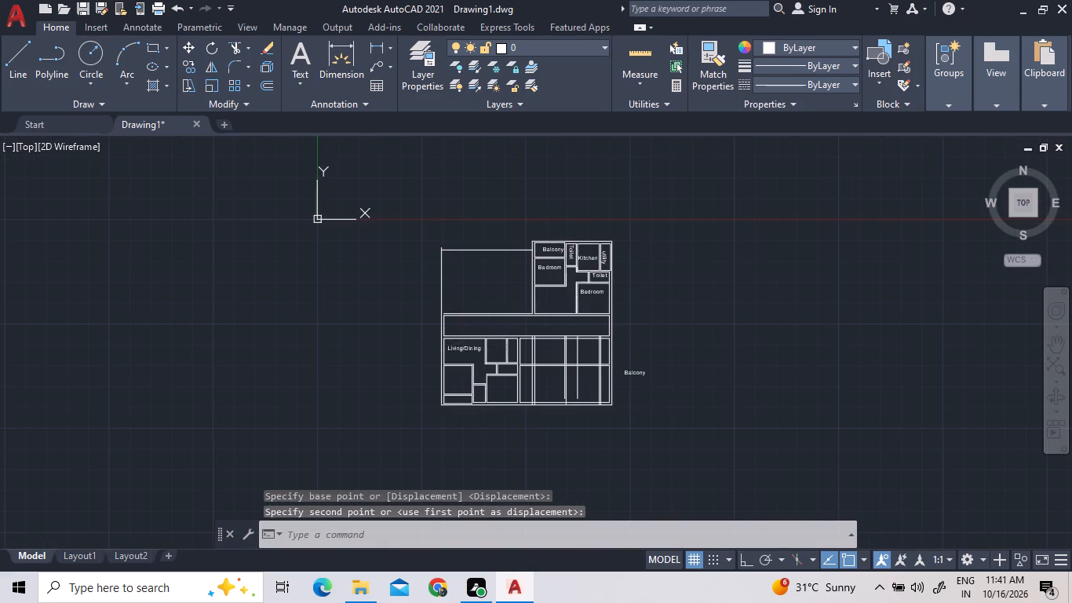
pyautogui.rightClick(523, 323)
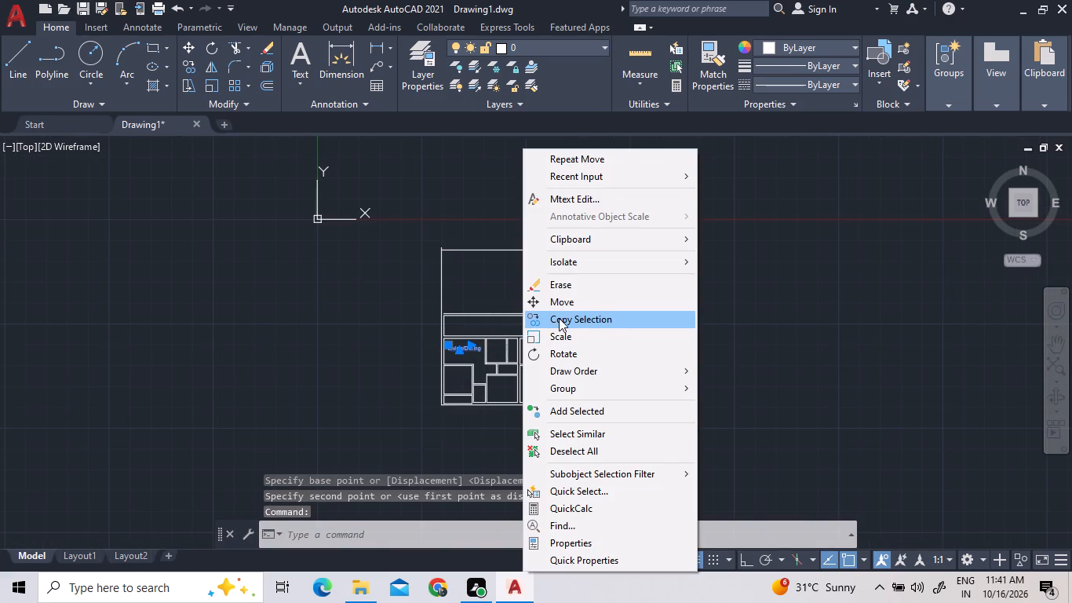
pyautogui.click(570, 305)
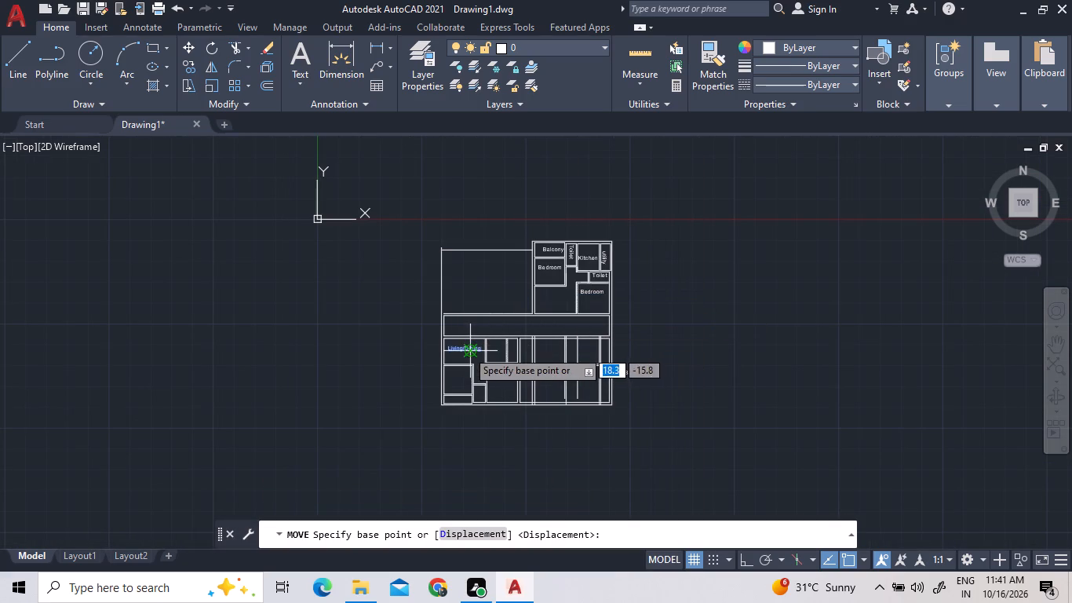
pyautogui.click(467, 350)
pyautogui.scroll(4, 567, 299)
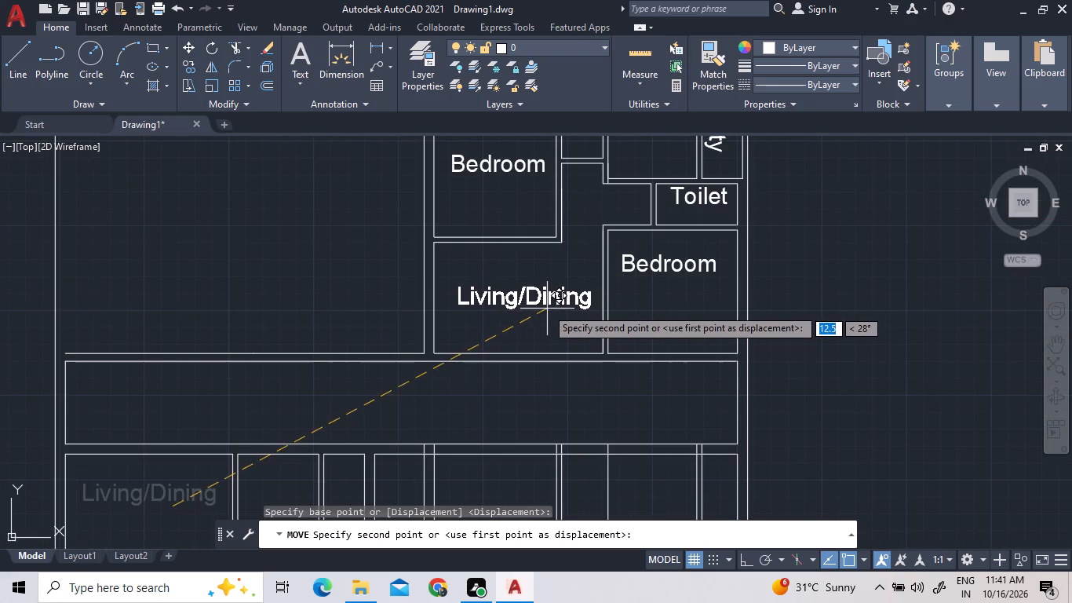
pyautogui.click(545, 299)
pyautogui.scroll(-2, 584, 322)
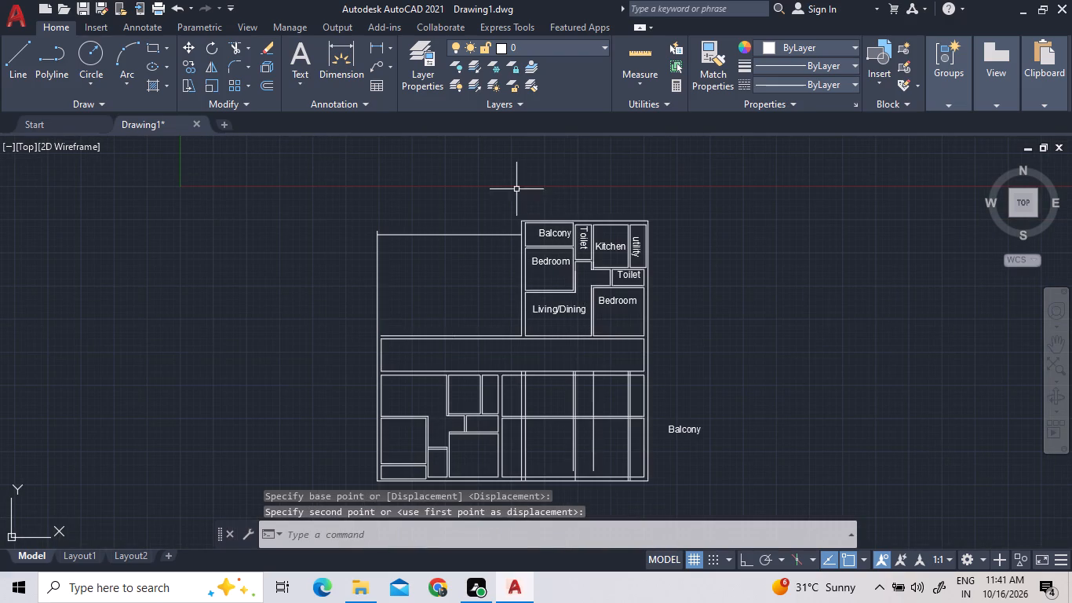
pyautogui.scroll(1, 520, 199)
pyautogui.press('Escape')
pyautogui.press('Escape')
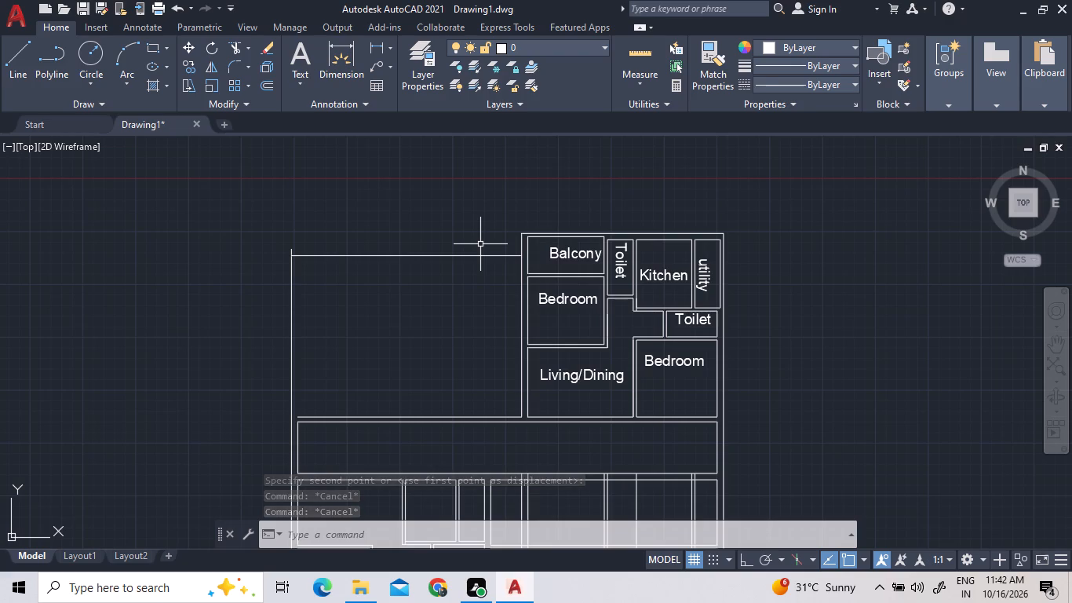
# Offset the Balcony's left inner wall line 1.0 inward, toward the room's label.
pyautogui.scroll(2, 534, 254)
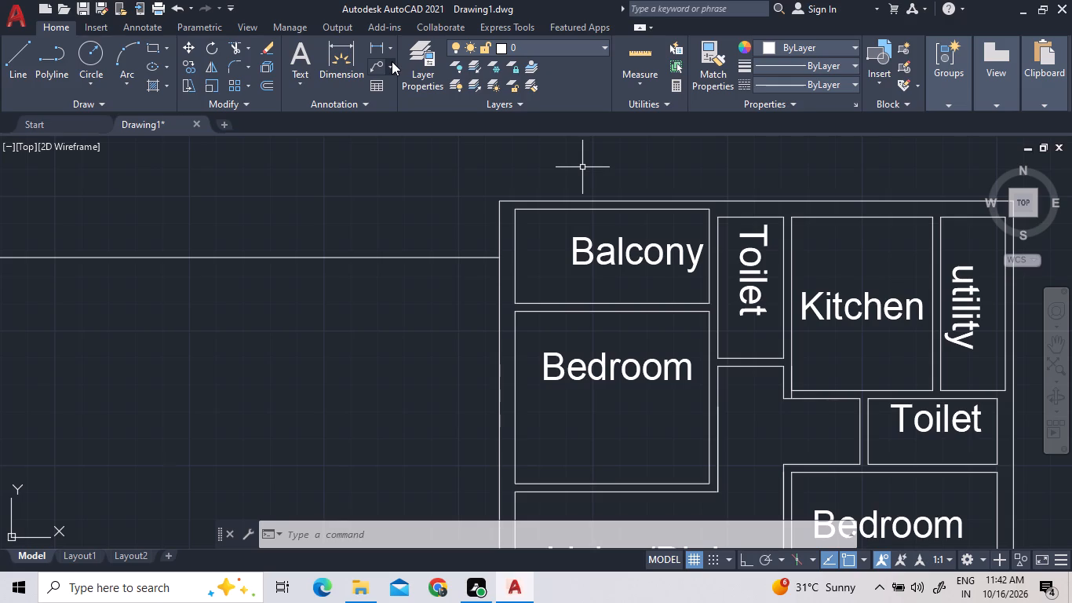
pyautogui.click(272, 84)
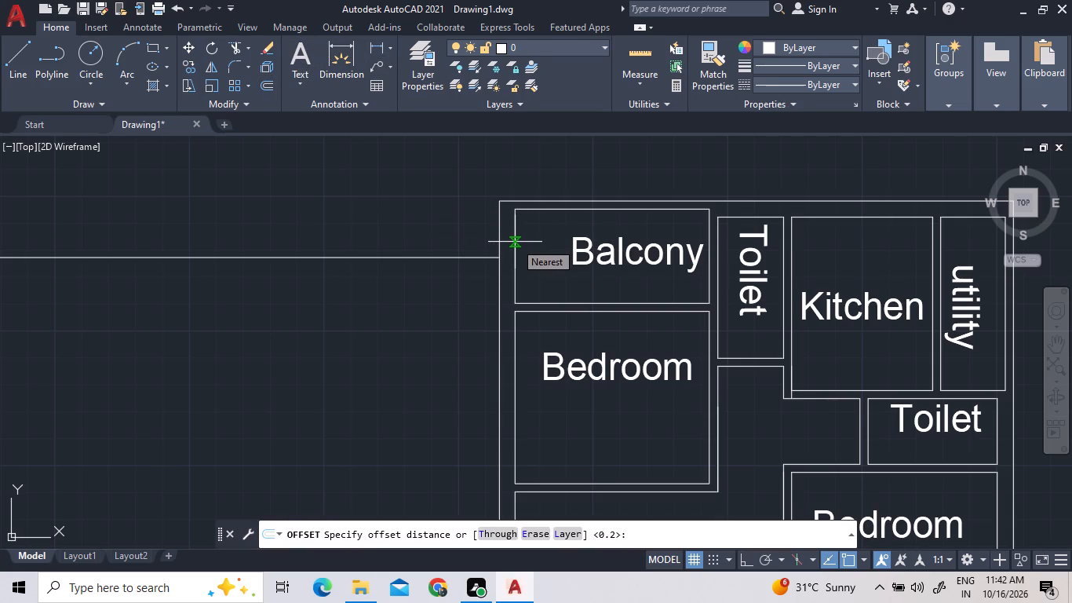
pyautogui.write('1.0')
pyautogui.press('Return')
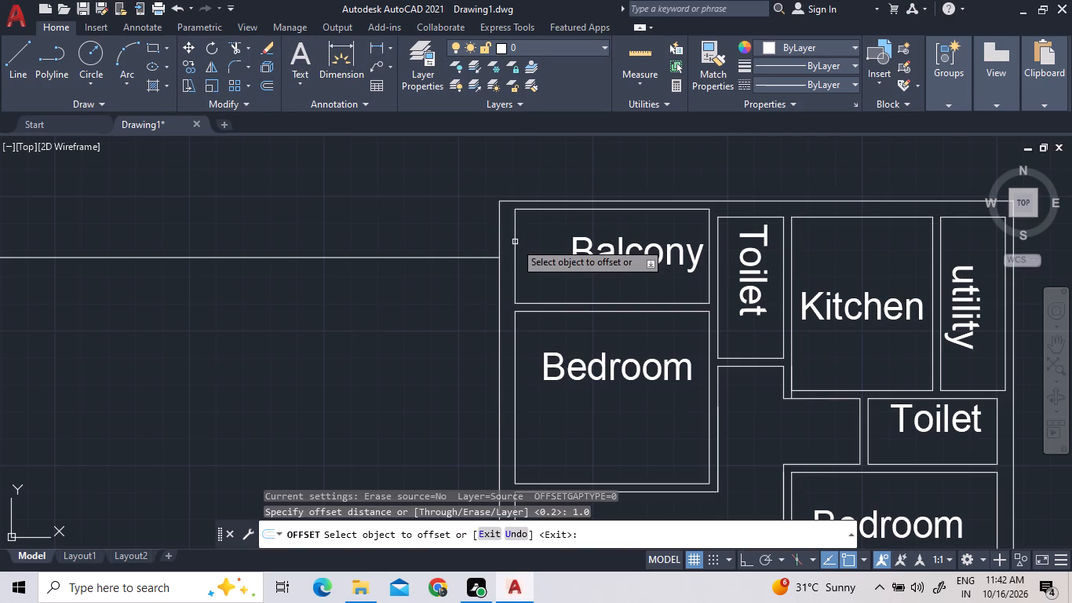
pyautogui.click(515, 258)
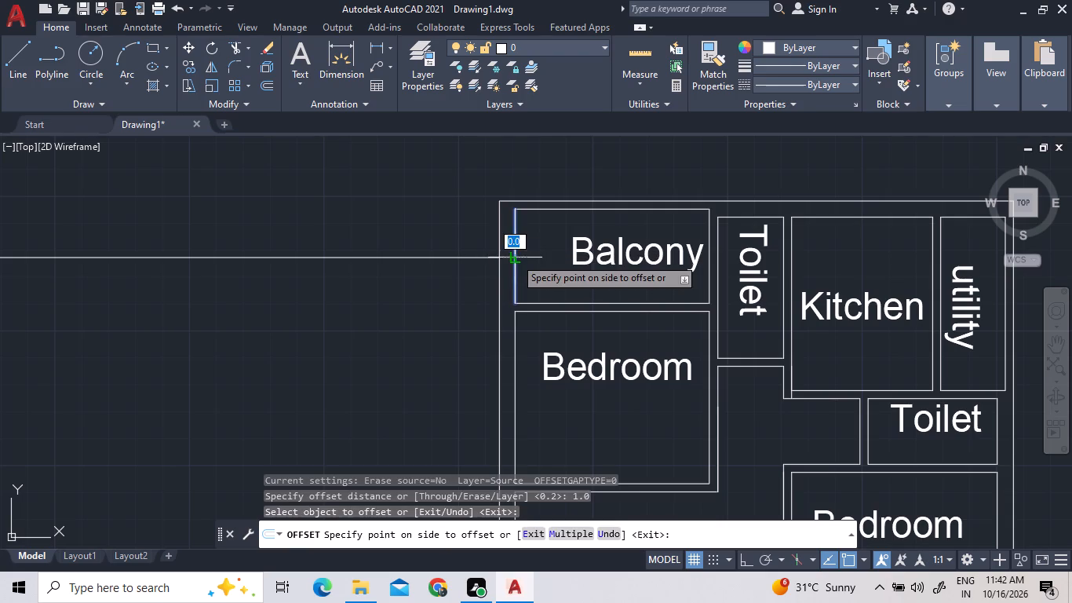
pyautogui.click(539, 258)
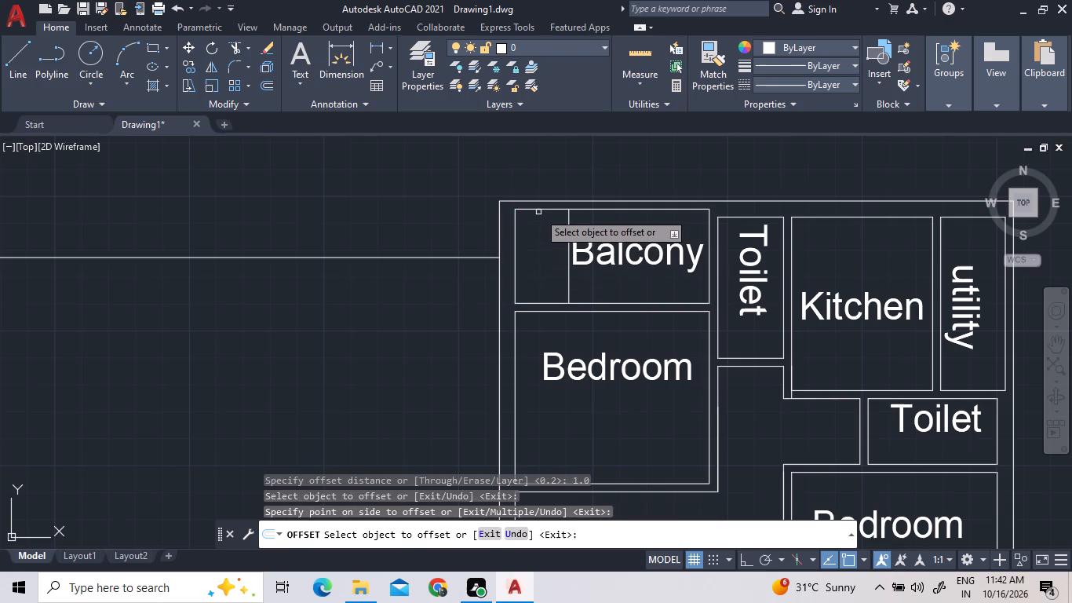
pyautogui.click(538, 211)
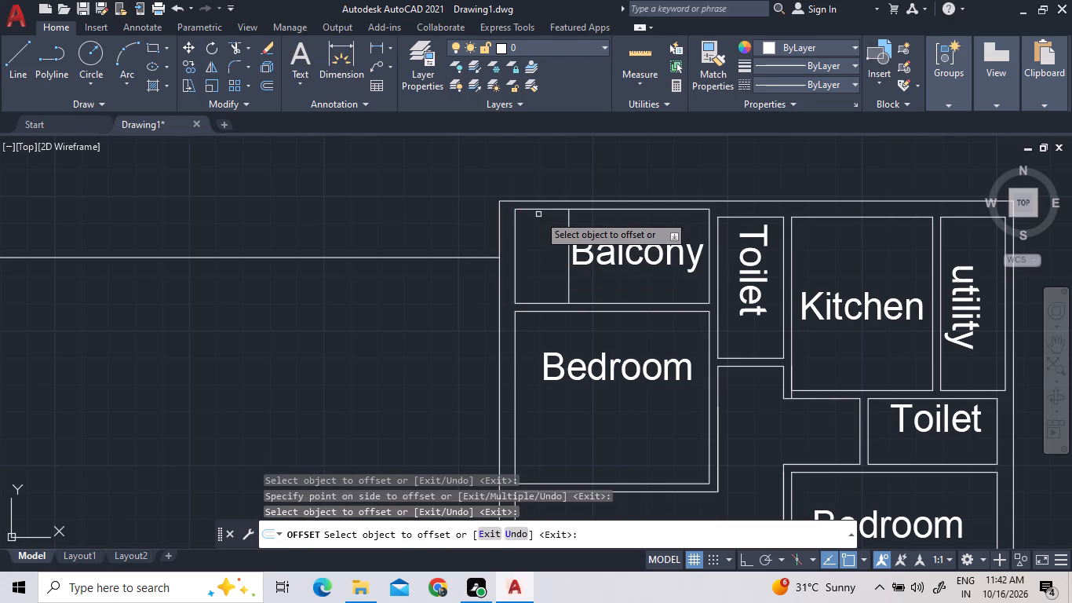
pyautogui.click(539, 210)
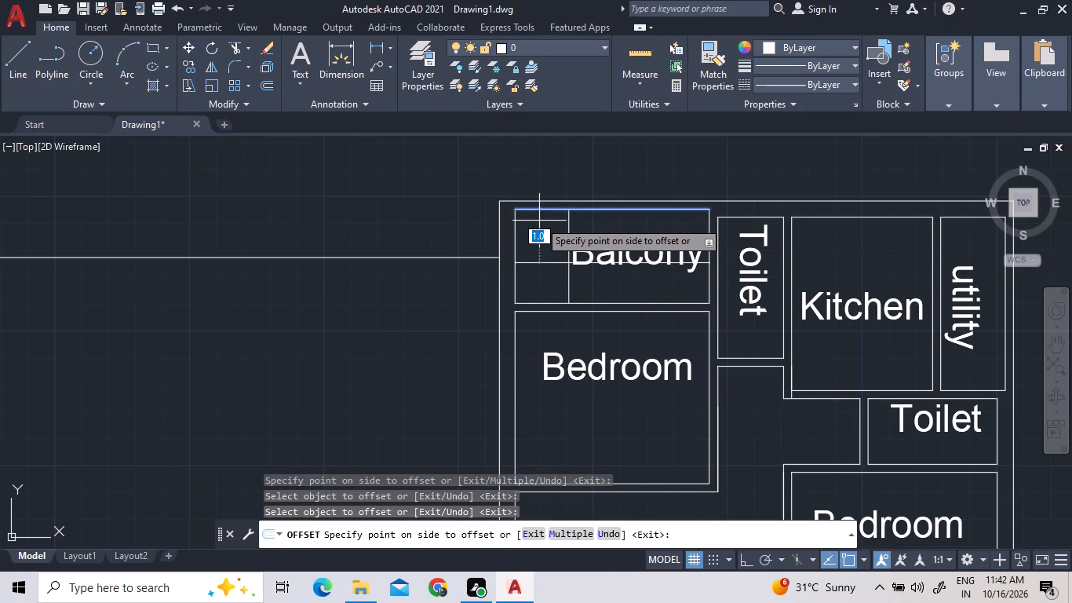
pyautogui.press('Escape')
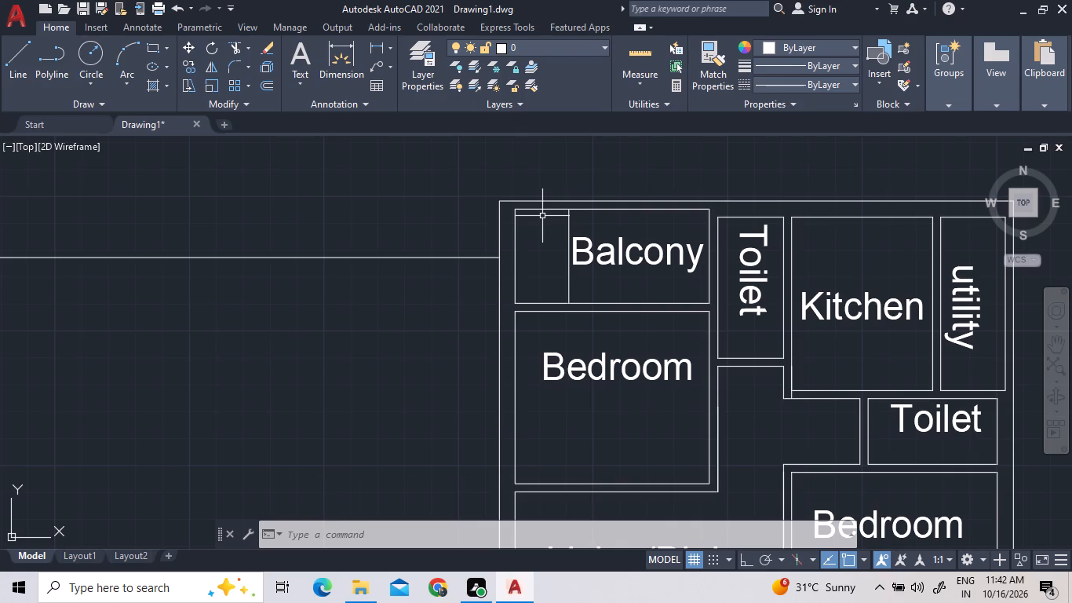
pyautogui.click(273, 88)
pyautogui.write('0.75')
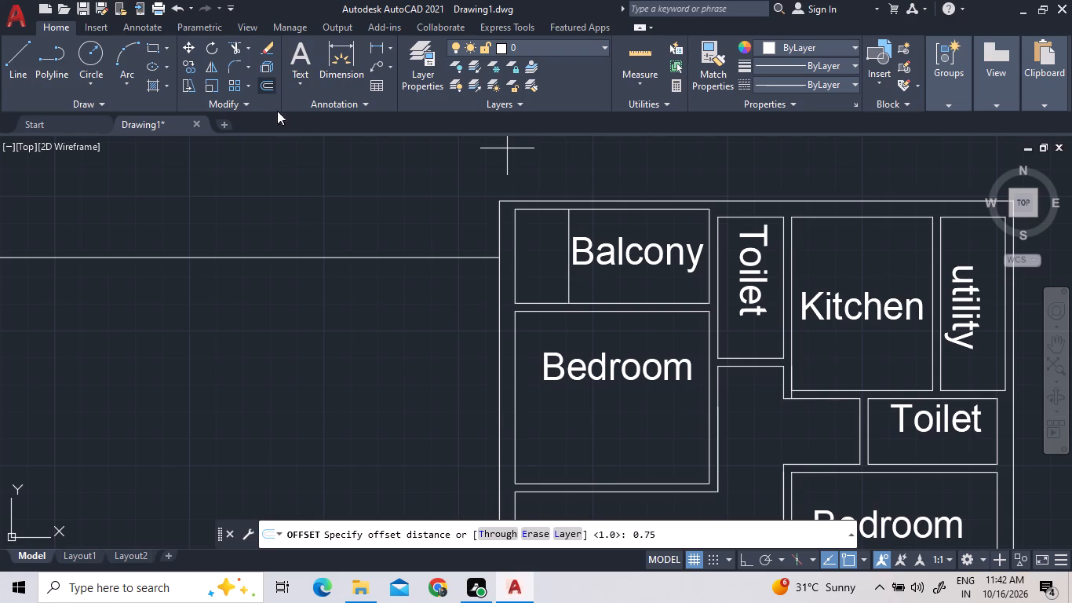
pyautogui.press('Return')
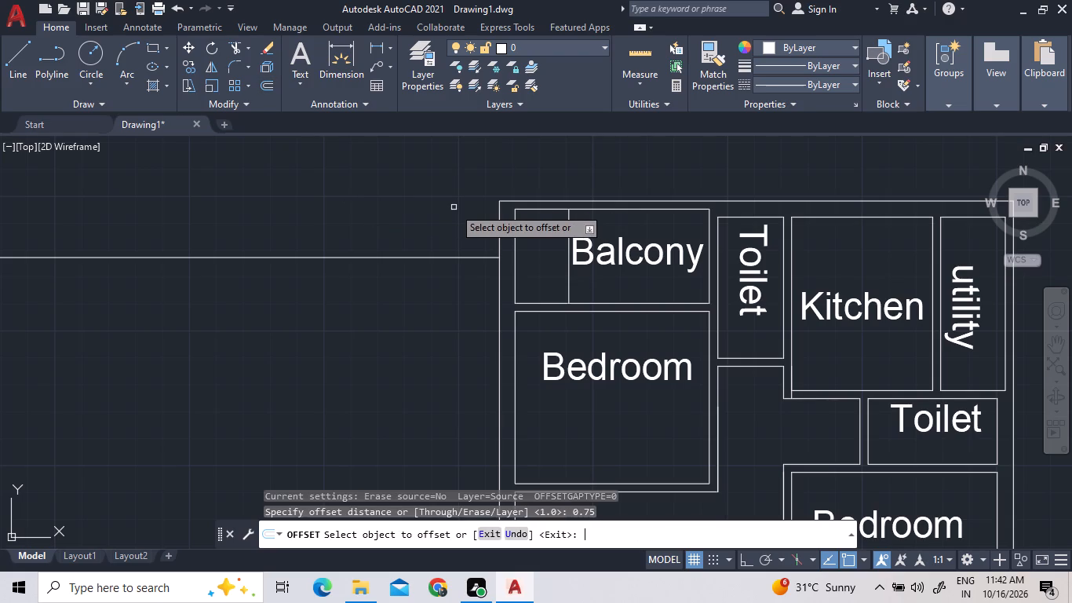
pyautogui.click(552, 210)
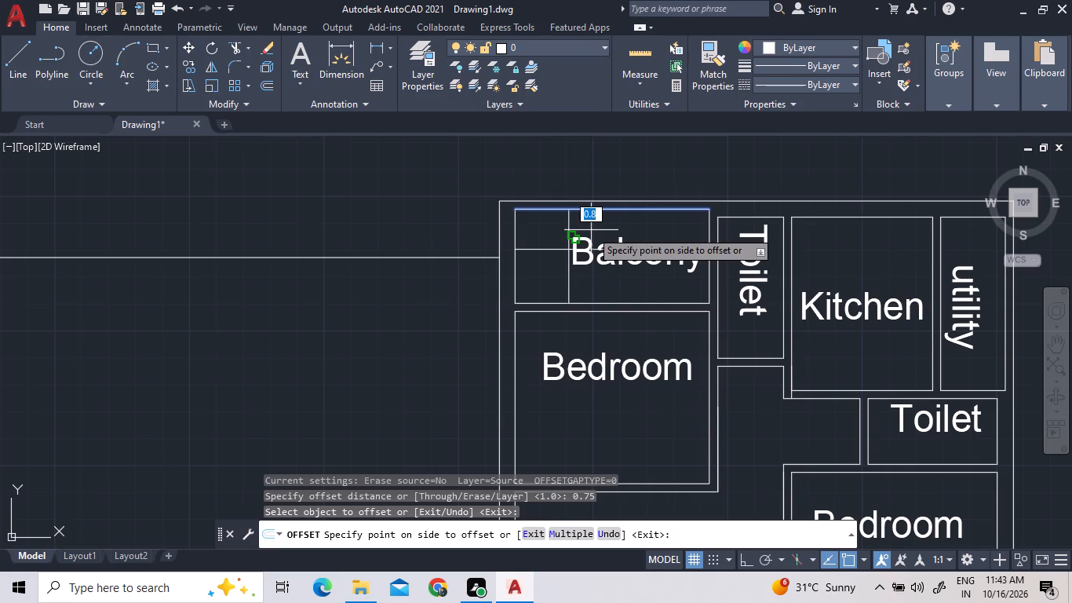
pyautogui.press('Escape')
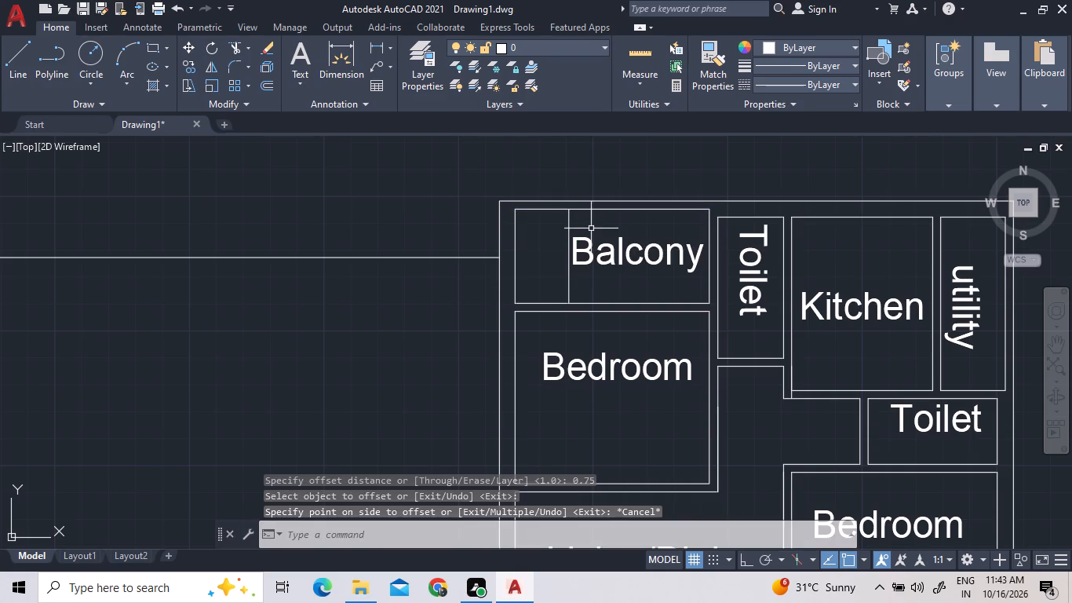
# Offset the Balcony's top inner wall line 0.75 downward into the room.
pyautogui.click(264, 91)
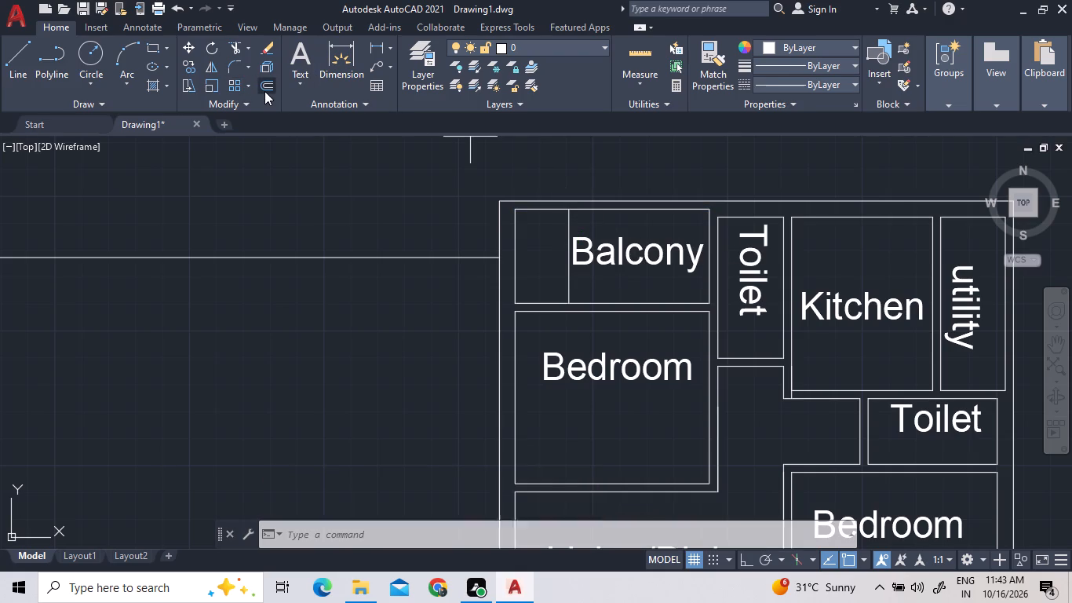
pyautogui.write('0.75')
pyautogui.press('Return')
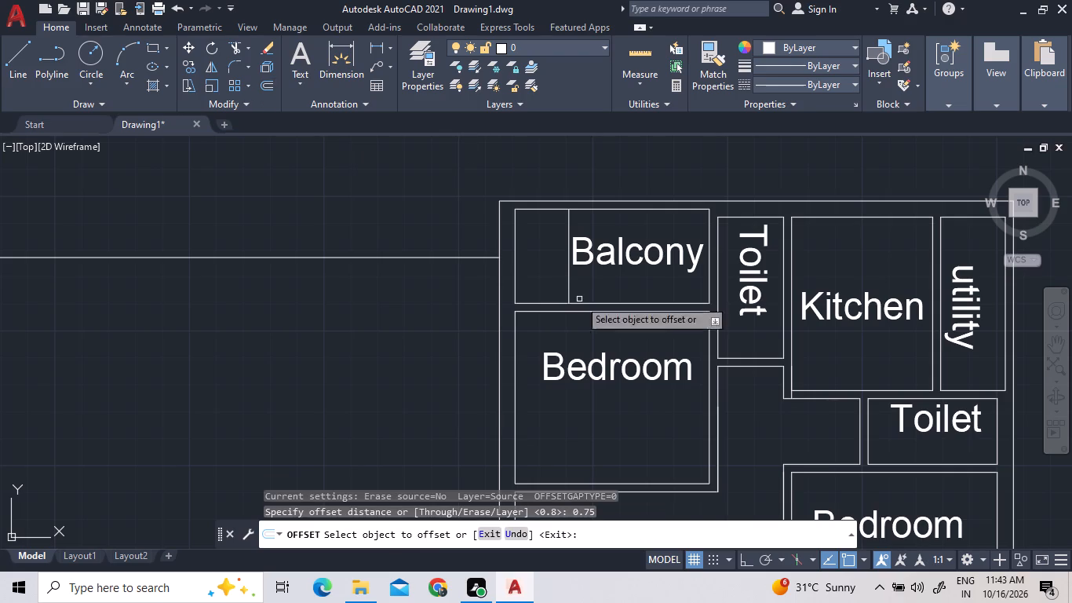
pyautogui.click(529, 208)
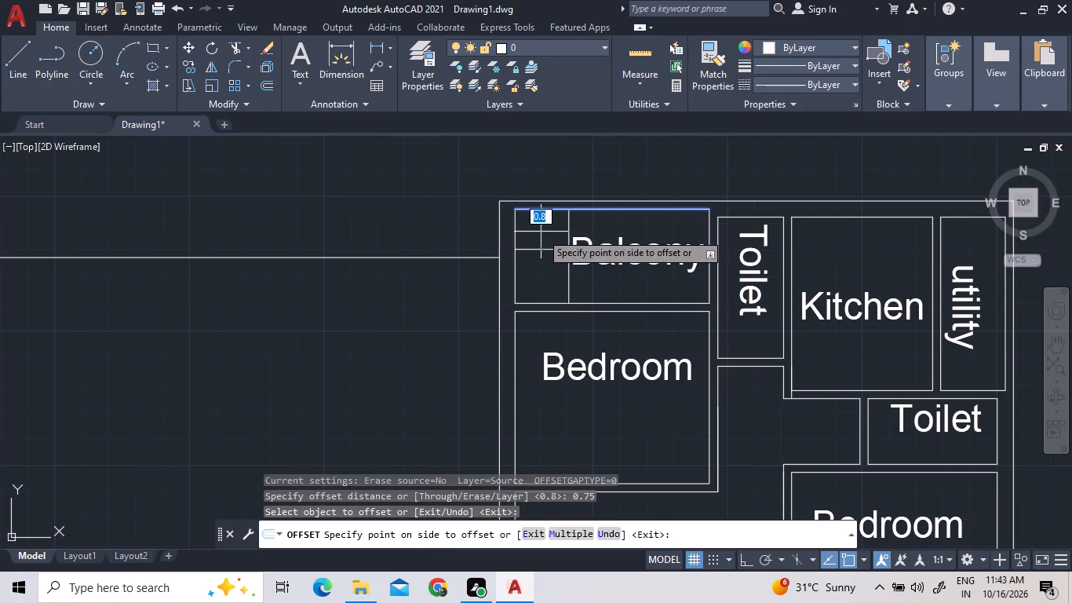
pyautogui.click(542, 235)
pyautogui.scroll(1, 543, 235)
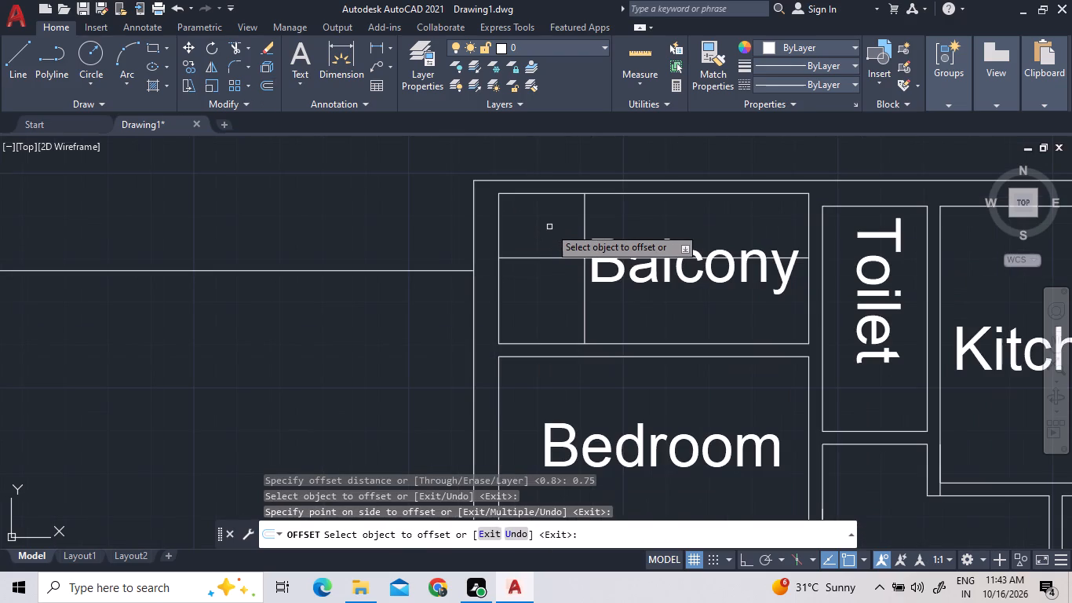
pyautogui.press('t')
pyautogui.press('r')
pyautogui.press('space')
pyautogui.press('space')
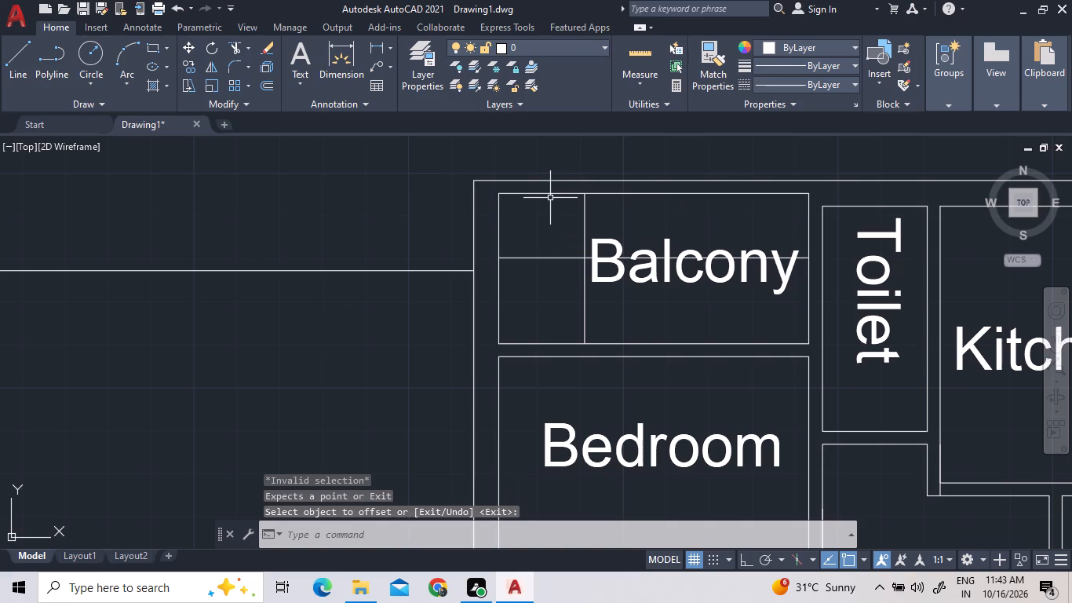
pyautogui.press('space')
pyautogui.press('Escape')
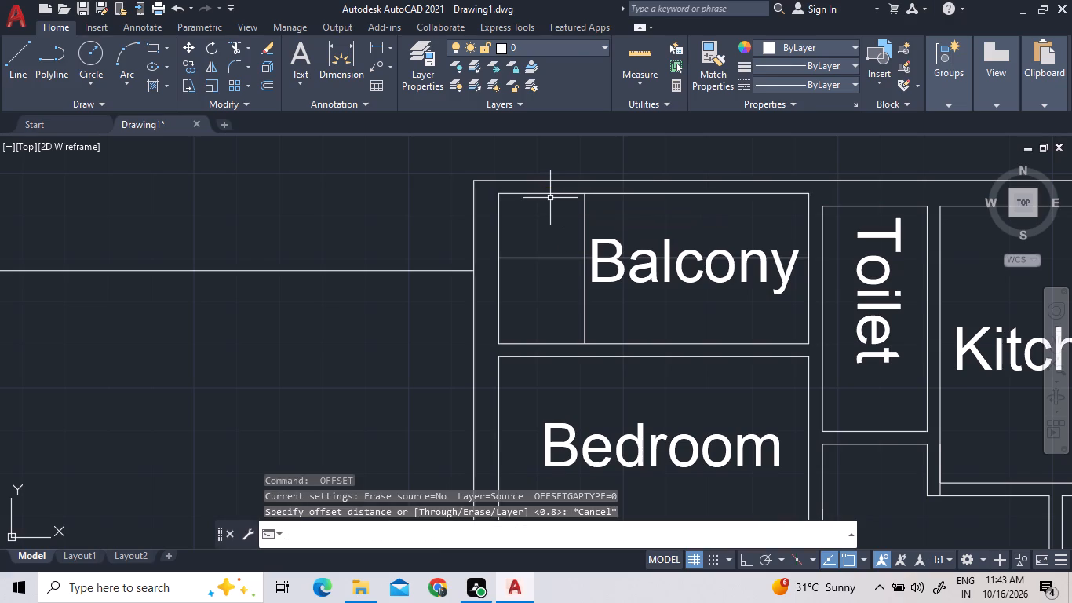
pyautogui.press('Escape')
# Trim away the Balcony's top and left inner wall lines at the upper-left corner, back to the two offset lines.
pyautogui.write('tr')
pyautogui.press('space')
pyautogui.press('space')
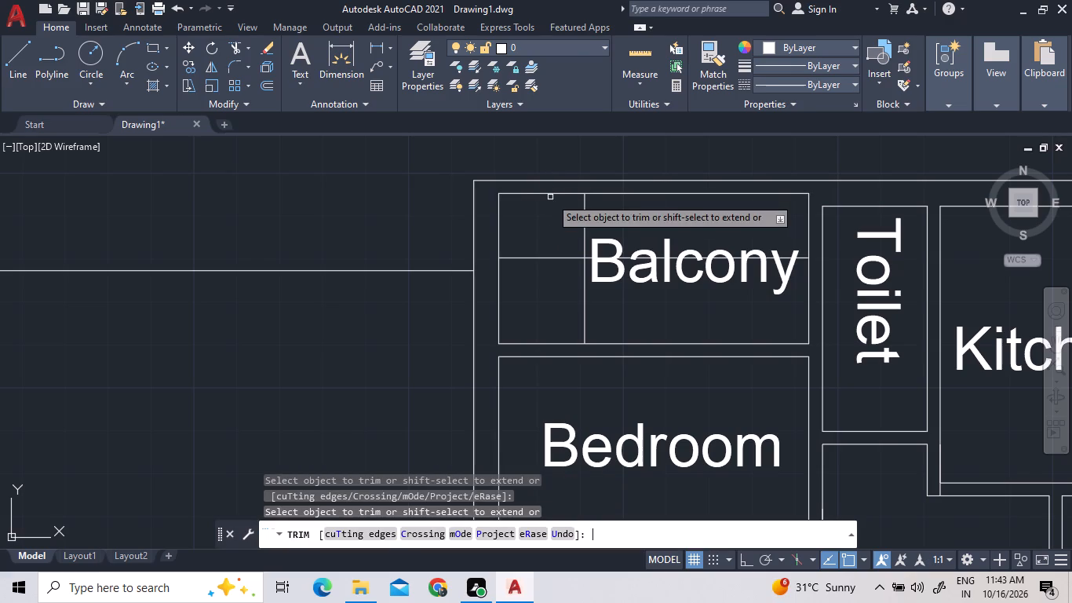
pyautogui.click(553, 194)
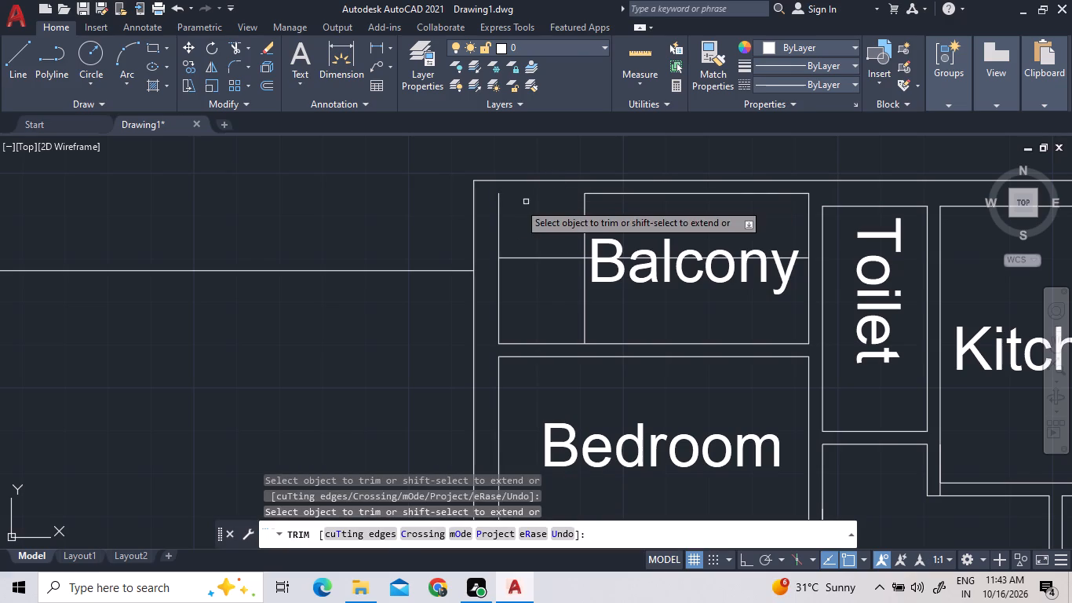
pyautogui.click(498, 210)
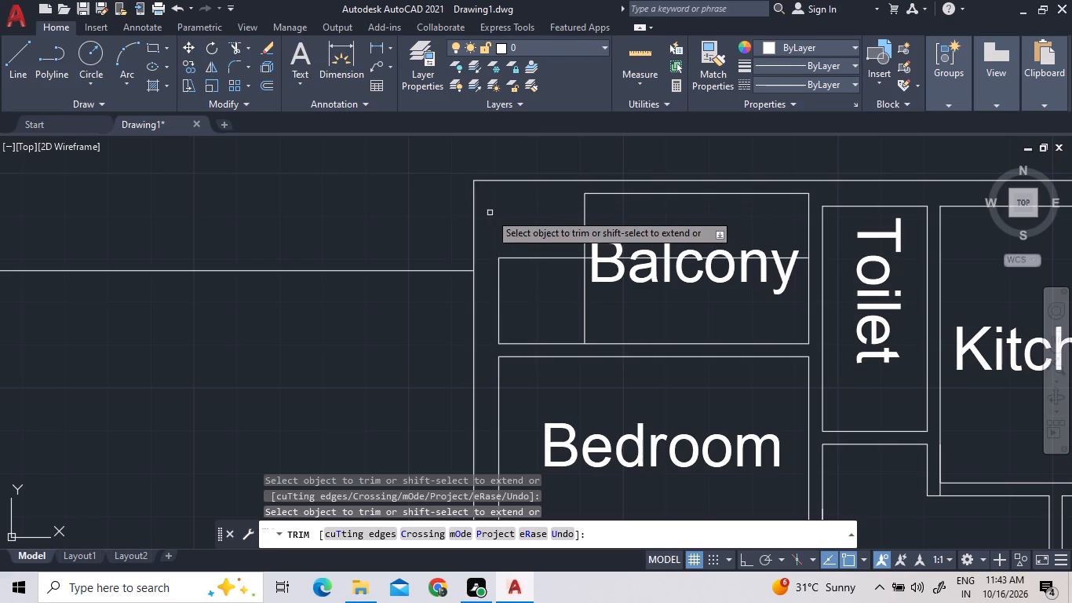
pyautogui.rightClick(515, 199)
pyautogui.click(537, 210)
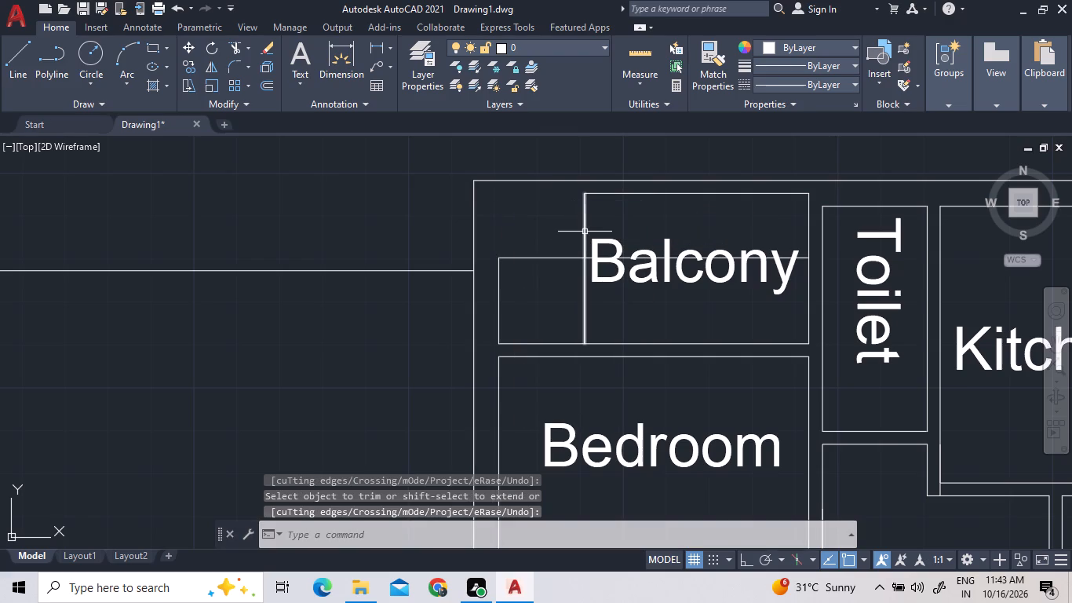
pyautogui.press('Escape')
pyautogui.press('Escape')
# Trim the two offset lines inside the Balcony past their crossing, leaving a stepped notch at its upper-left corner.
pyautogui.write('tr')
pyautogui.press('space')
pyautogui.press('space')
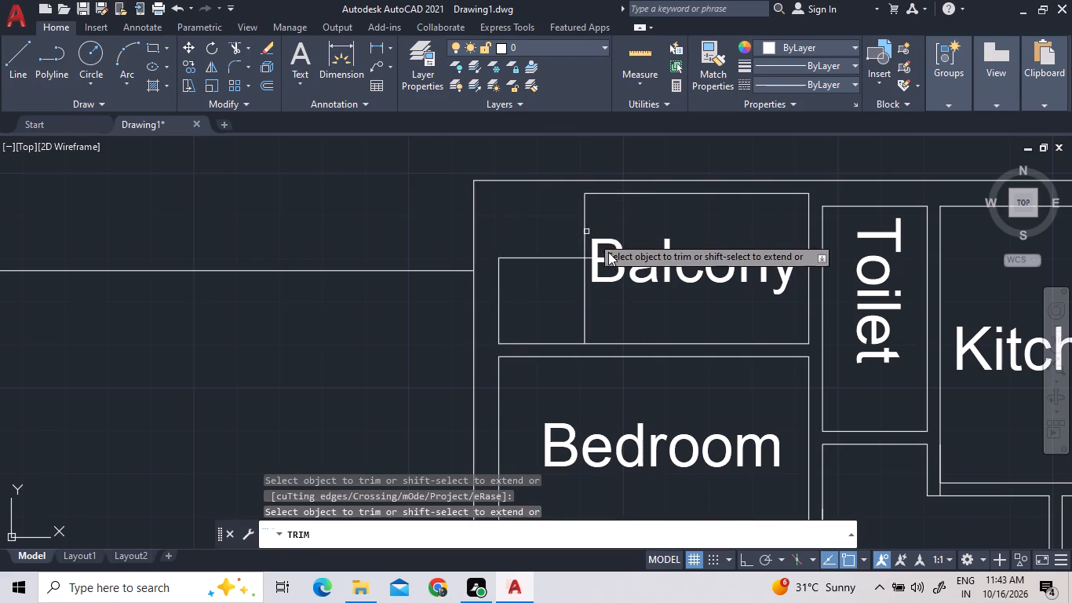
pyautogui.scroll(2, 619, 257)
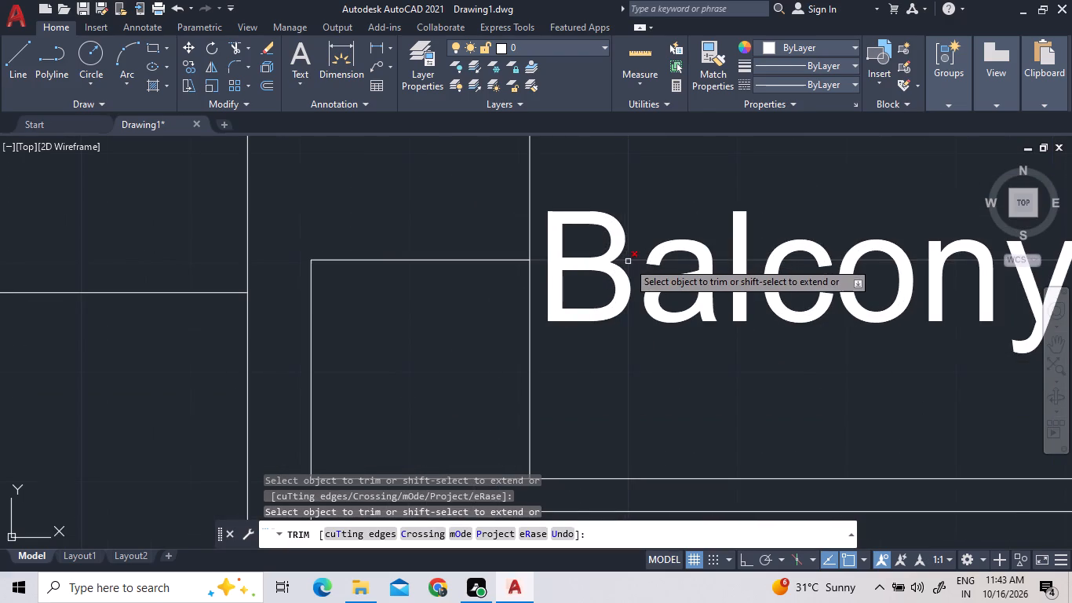
pyautogui.click(629, 260)
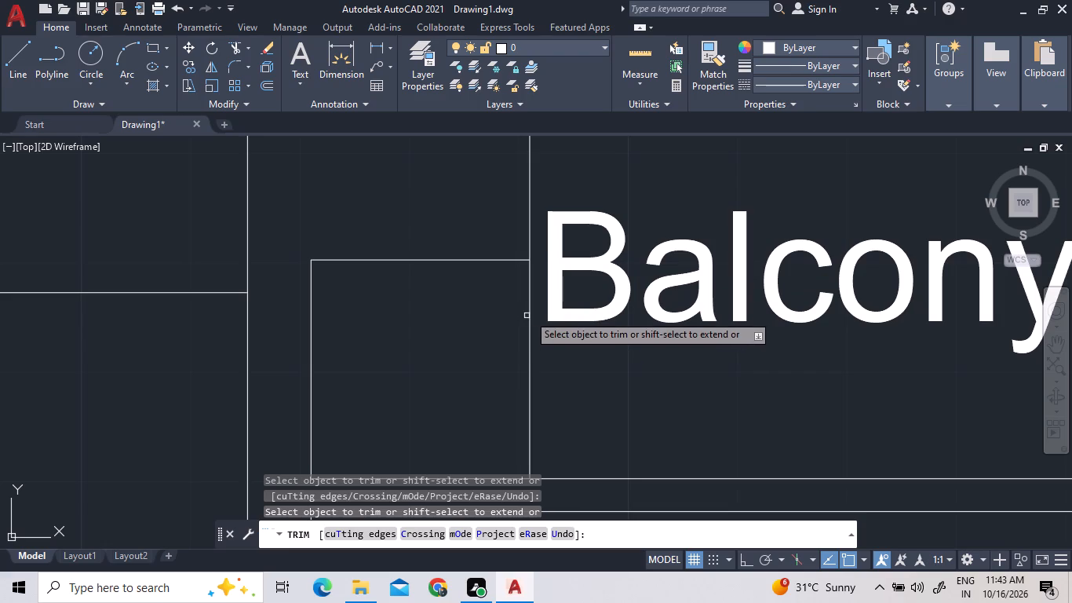
pyautogui.click(530, 313)
pyautogui.scroll(-2, 531, 312)
pyautogui.press('Escape')
pyautogui.press('Escape')
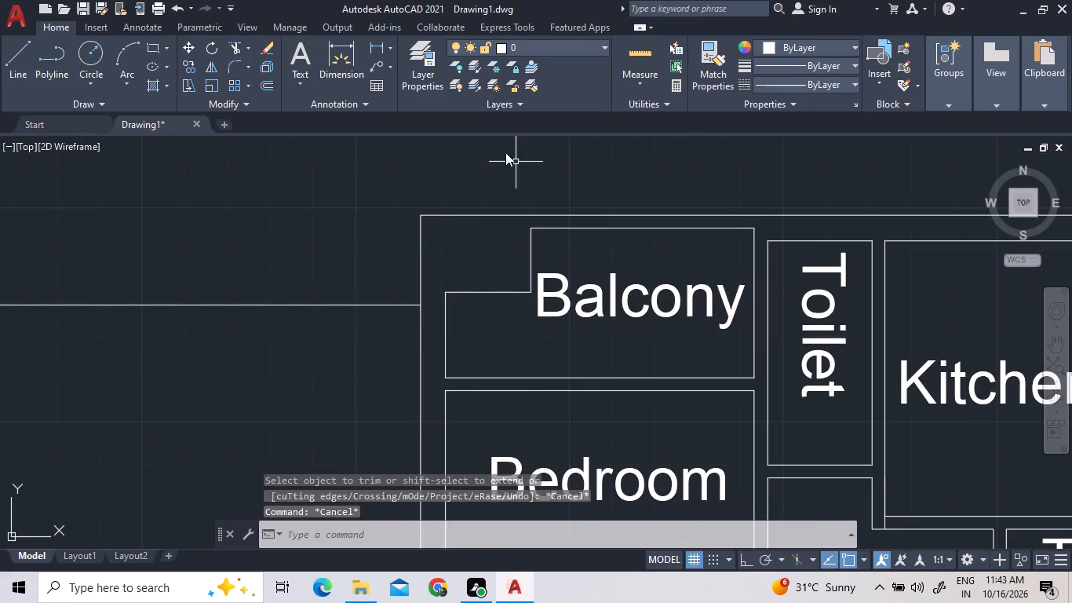
# Offset the Balcony notch's vertical and horizontal lines 0.3 outward, toward the block's upper-left outer corner.
pyautogui.click(272, 86)
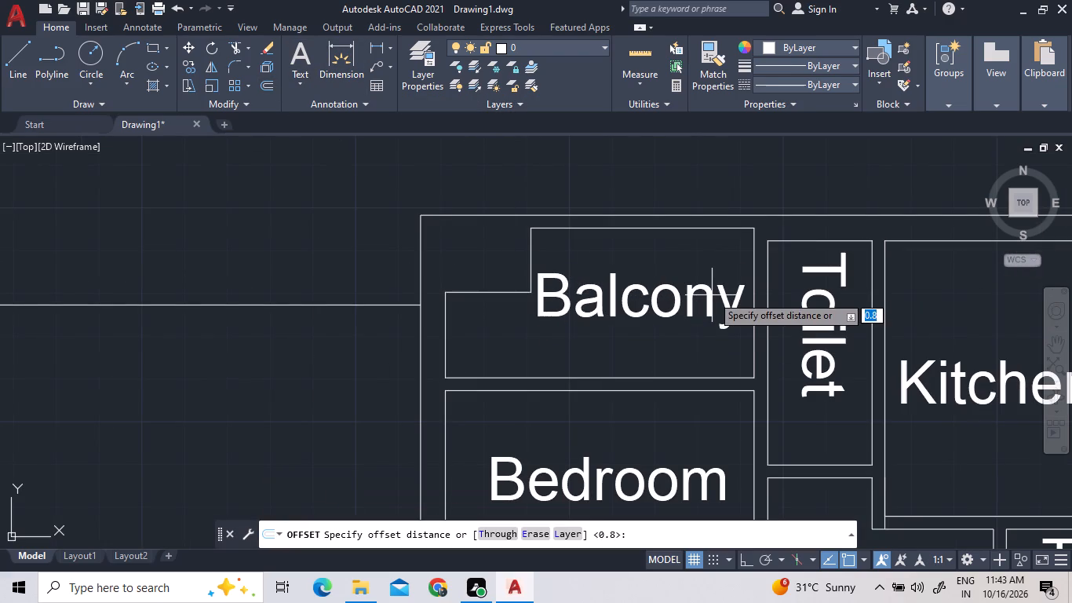
pyautogui.press('0')
pyautogui.write('.3')
pyautogui.press('Return')
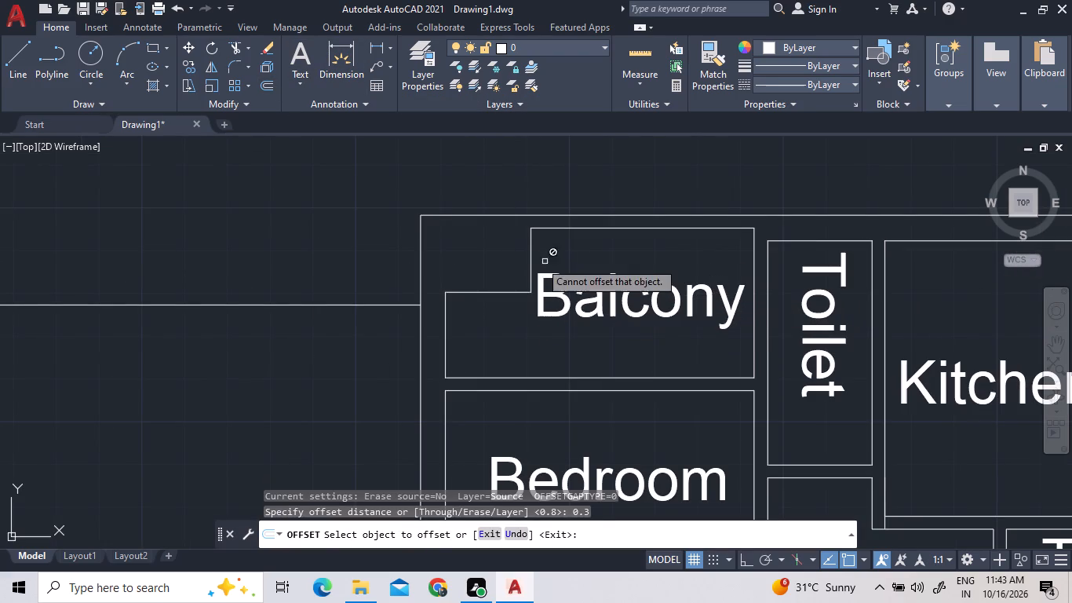
pyautogui.click(531, 259)
pyautogui.click(515, 258)
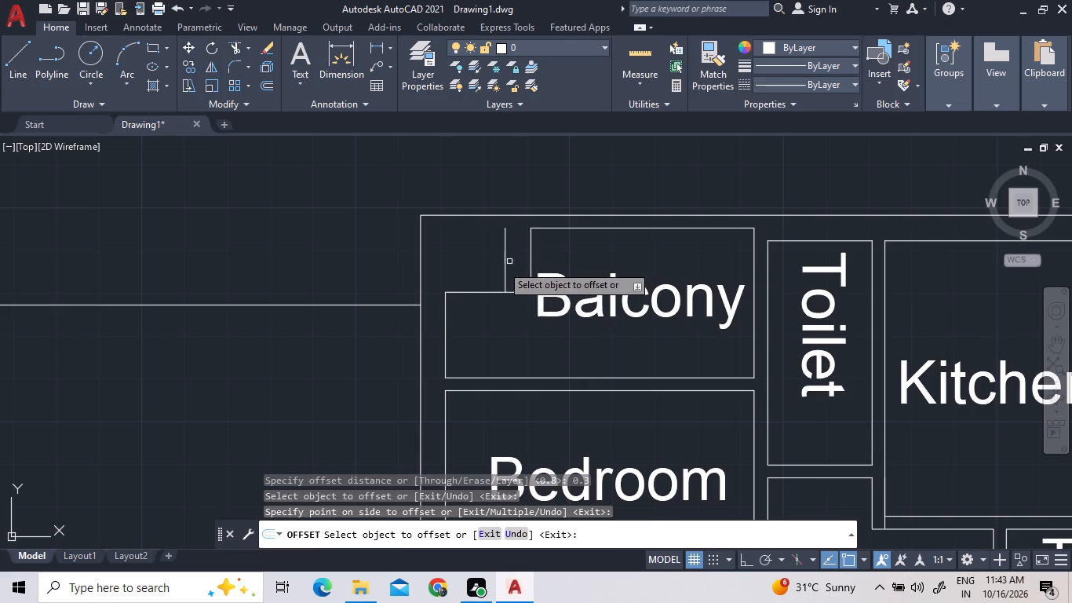
pyautogui.click(475, 291)
pyautogui.doubleClick(473, 273)
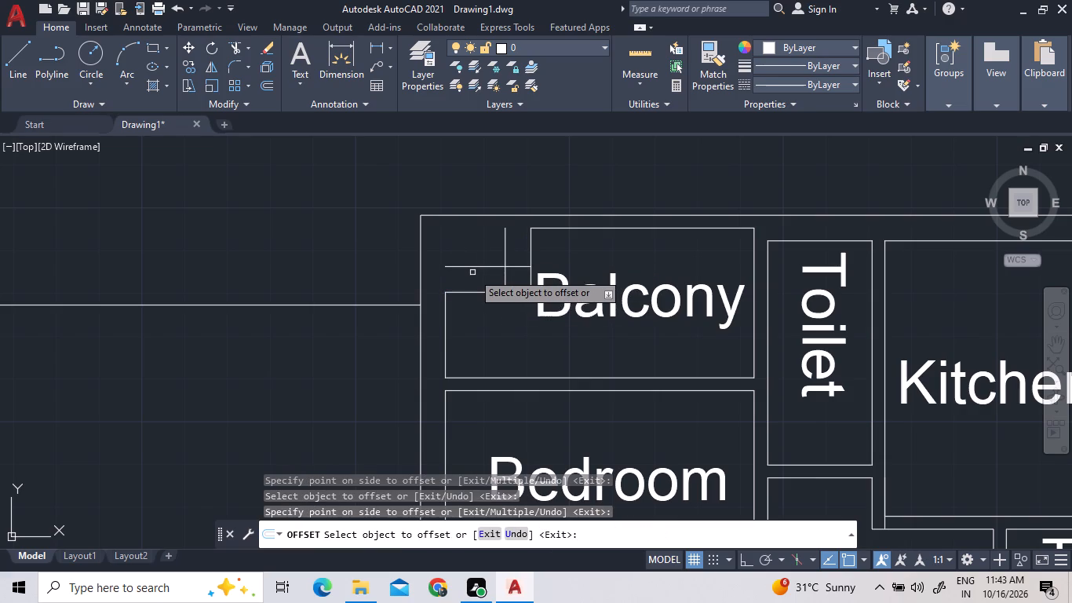
pyautogui.press('Escape')
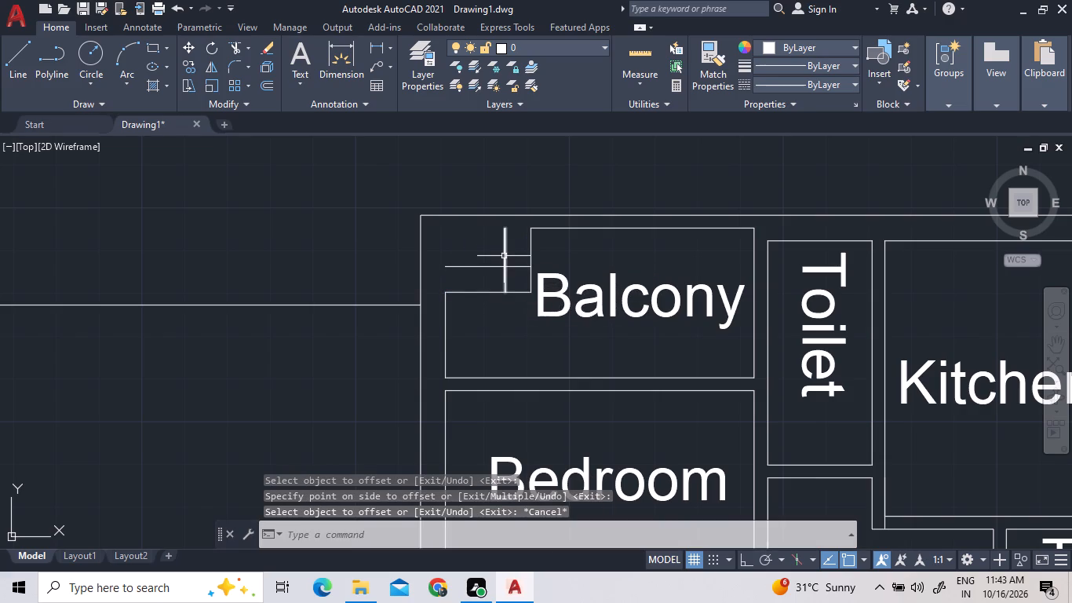
# Extend the vertical offset line up to the top outer wall and the horizontal one to the left outer wall.
pyautogui.press('e')
pyautogui.write('x')
pyautogui.press('space')
pyautogui.press('space')
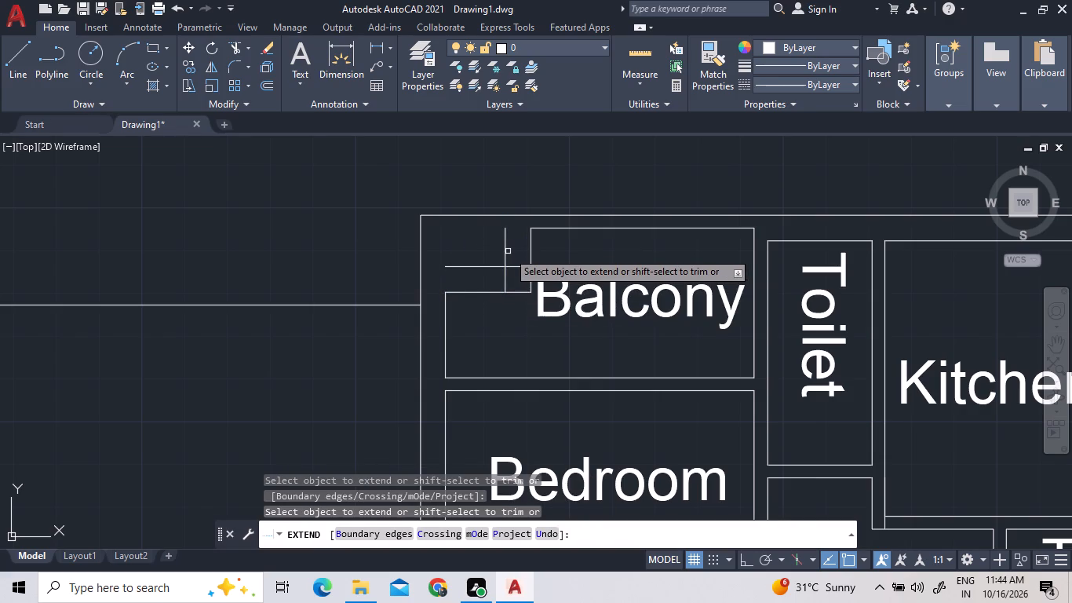
pyautogui.click(508, 249)
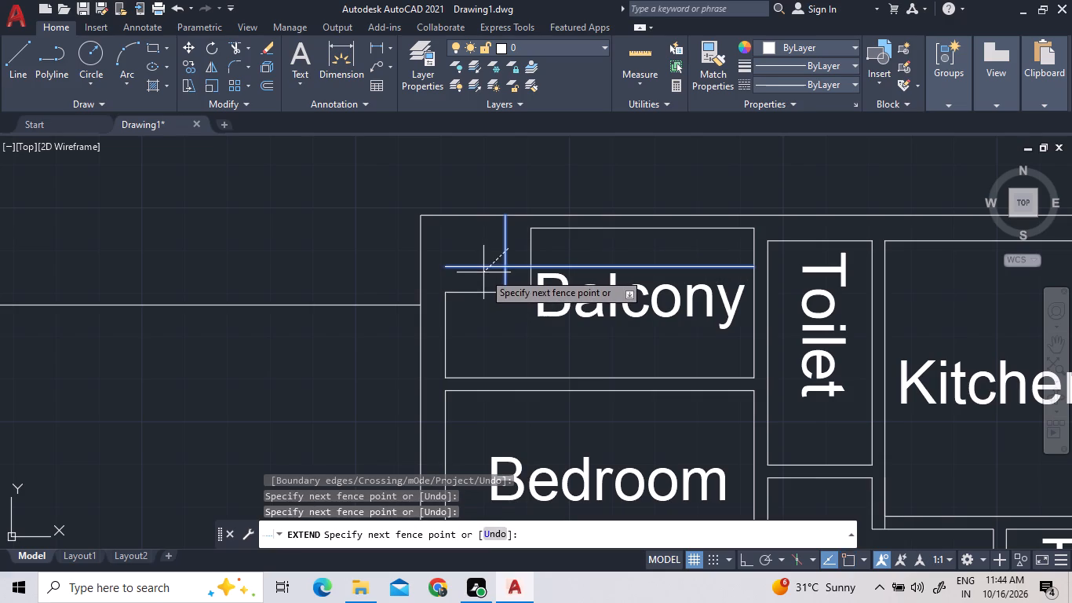
pyautogui.click(491, 243)
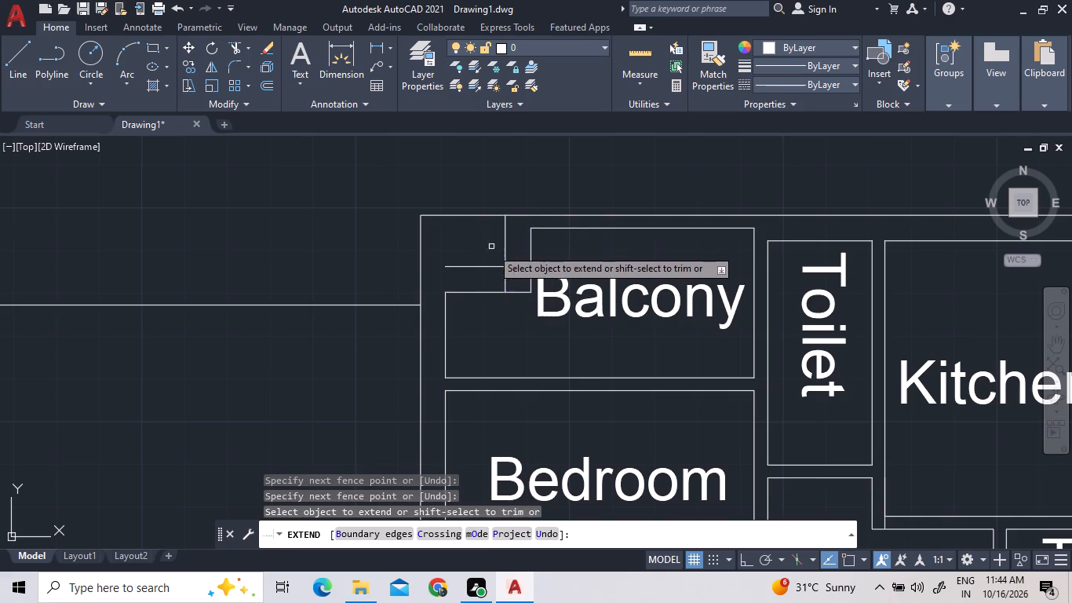
pyautogui.click(476, 245)
pyautogui.click(469, 278)
pyautogui.press('Escape')
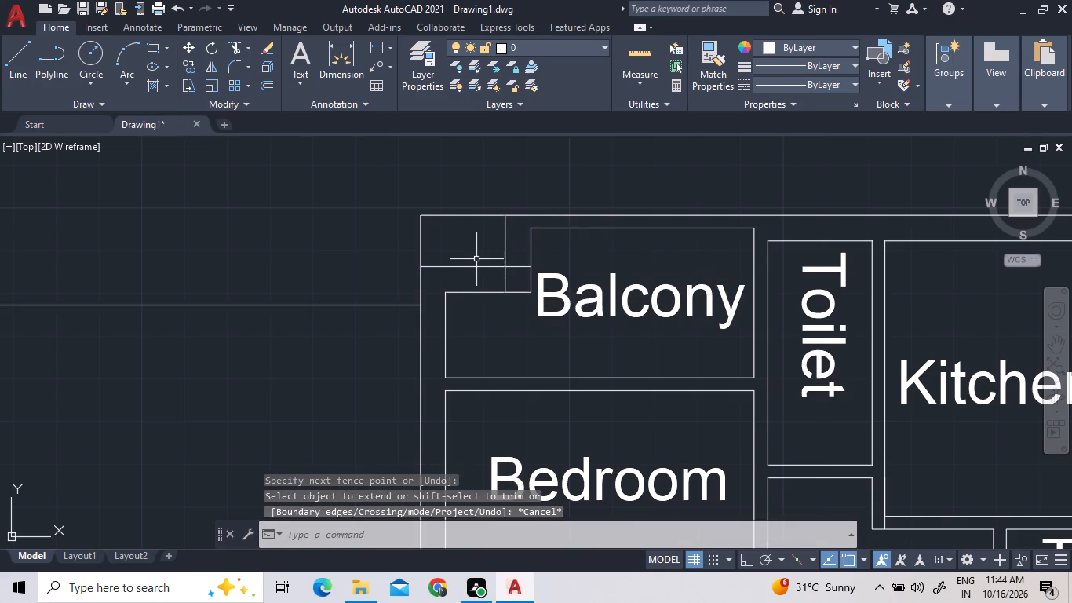
pyautogui.press('Escape')
# Trim away the left and top outer wall lines at the block's upper-left corner, back to the offset lines.
pyautogui.write('tr')
pyautogui.press('space')
pyautogui.press('space')
pyautogui.click(482, 241)
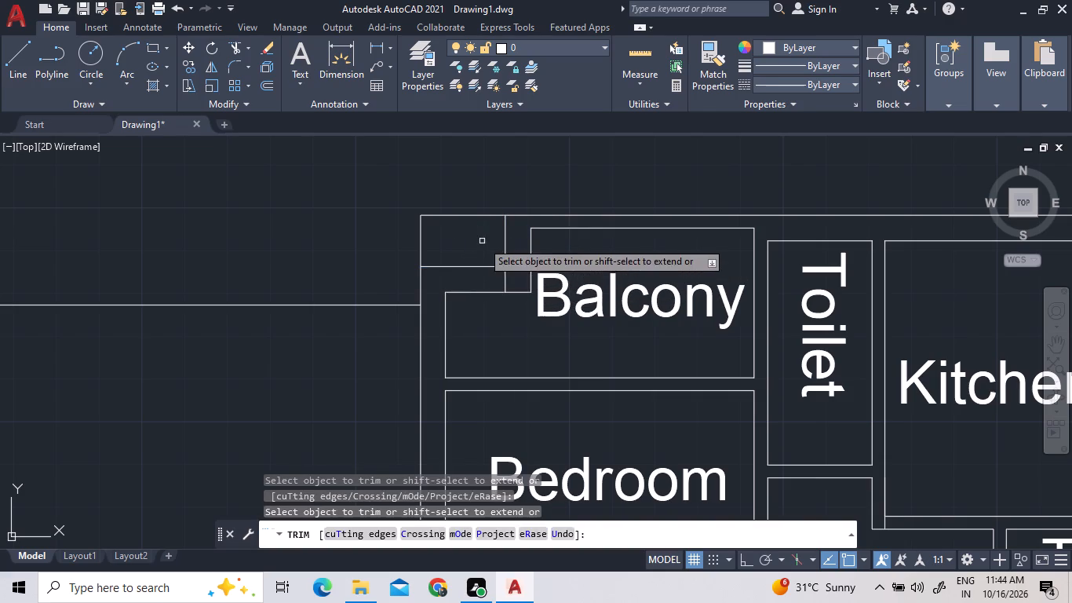
pyautogui.click(381, 216)
pyautogui.click(438, 225)
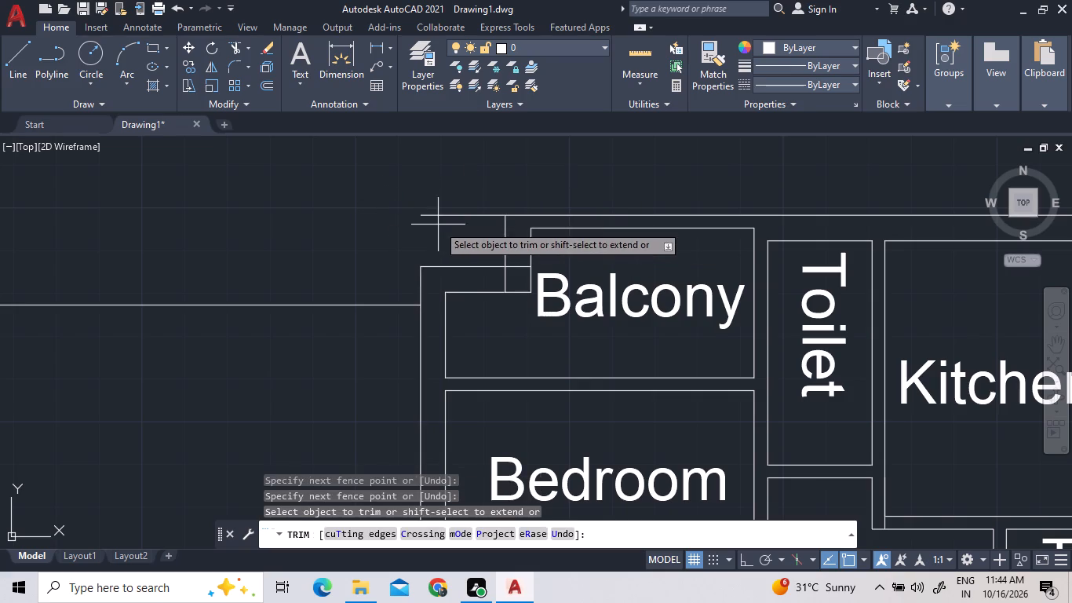
pyautogui.click(449, 195)
# Trim the ends of the two outer notch lines that run past their crossing toward the Balcony.
pyautogui.scroll(-1, 467, 184)
pyautogui.scroll(3, 493, 233)
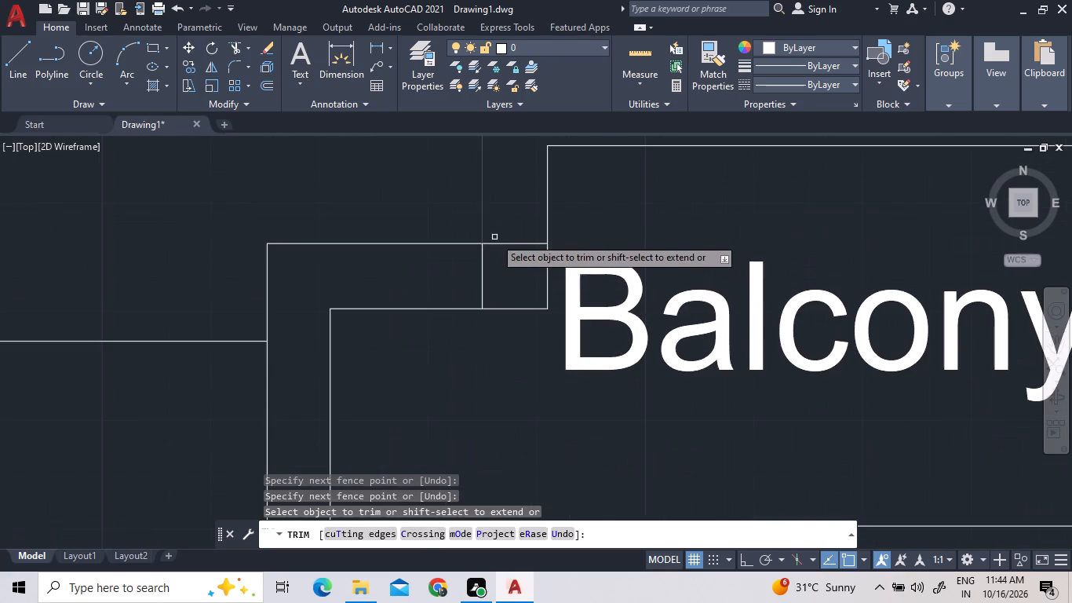
pyautogui.click(499, 243)
pyautogui.click(479, 261)
pyautogui.click(485, 262)
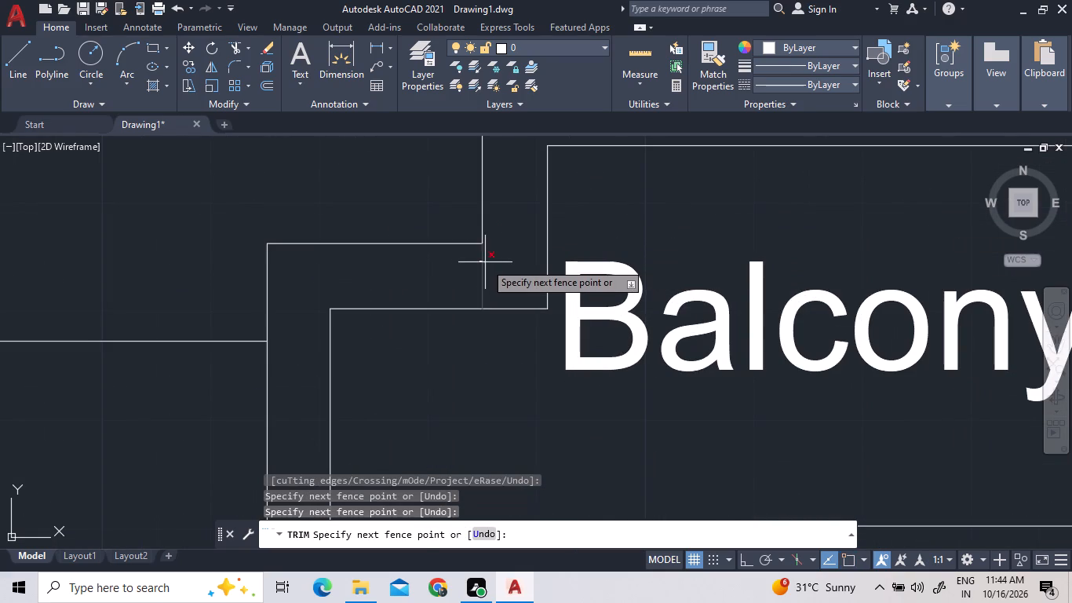
pyautogui.scroll(-4, 512, 246)
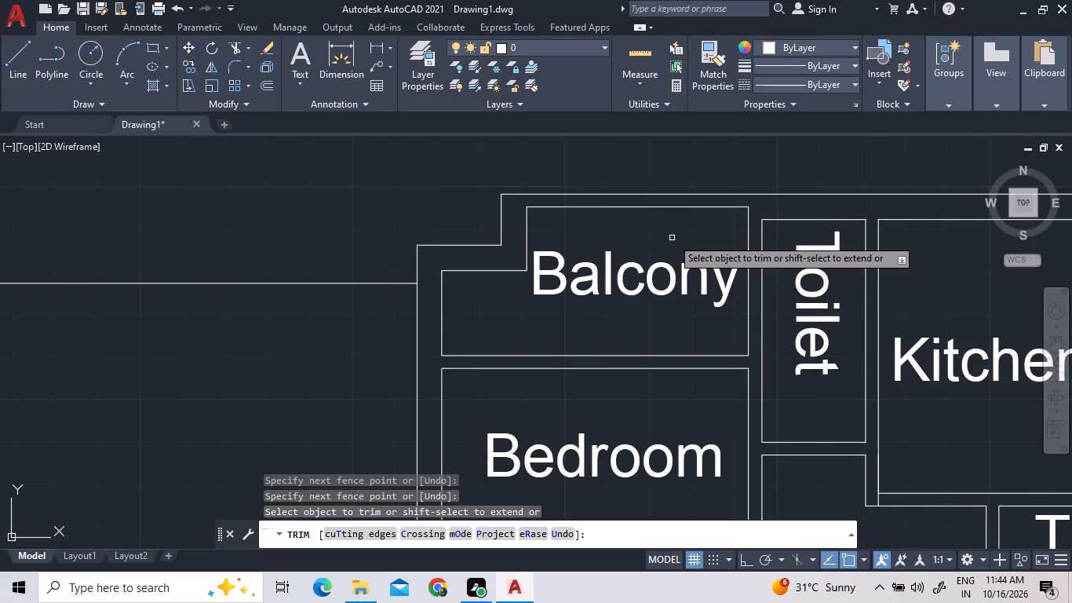
pyautogui.scroll(-3, 672, 238)
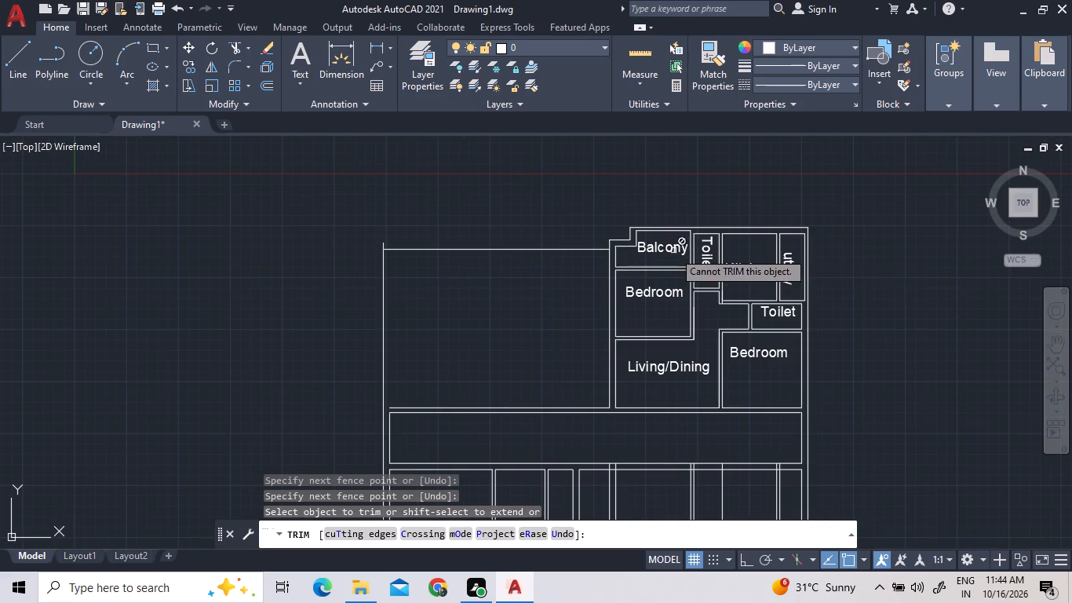
pyautogui.scroll(5, 650, 254)
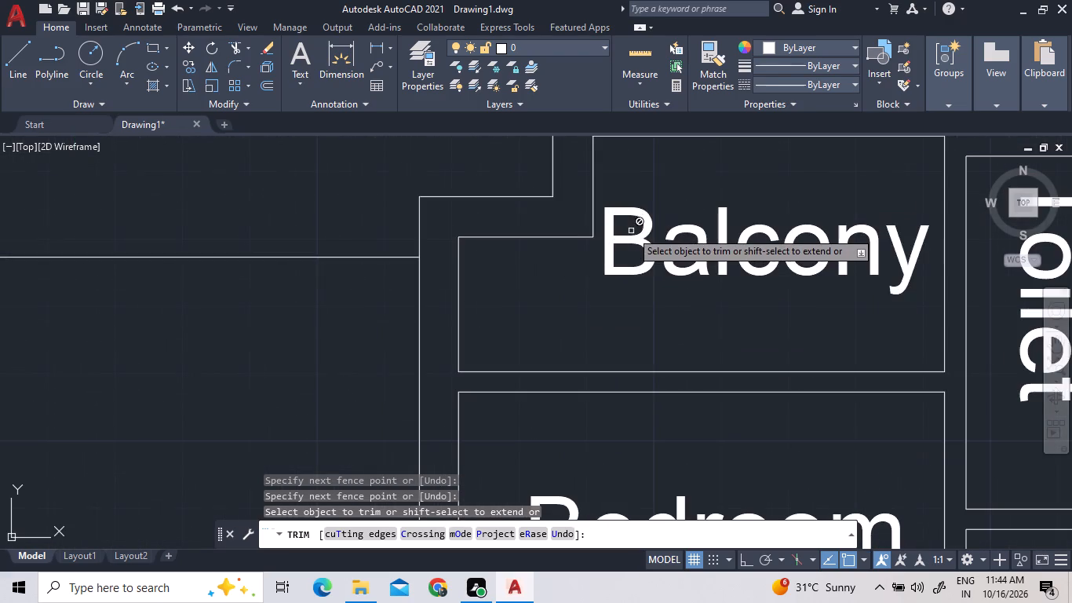
pyautogui.scroll(-2, 629, 228)
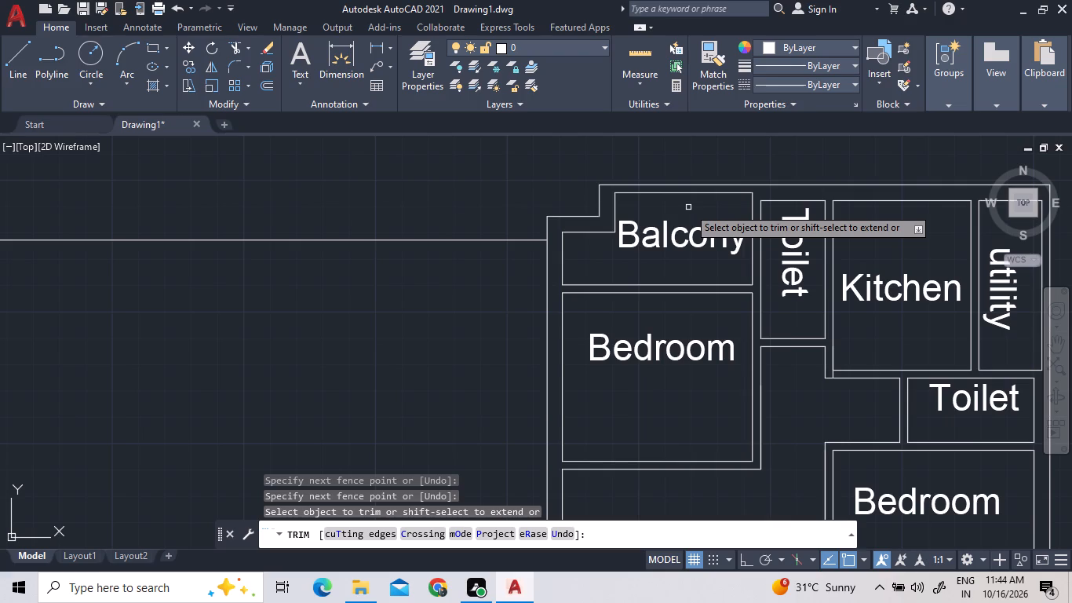
pyautogui.press('Escape')
# Move both outer notch lines together 0.15 downward, toward the Balcony's inner notch line.
pyautogui.click(608, 228)
pyautogui.click(571, 205)
pyautogui.rightClick(571, 205)
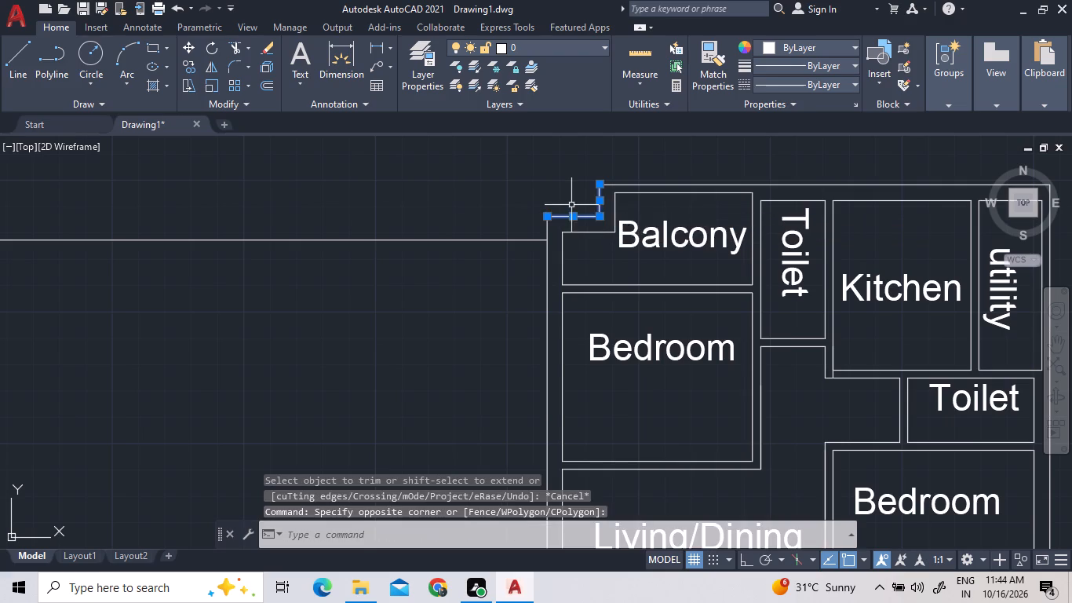
pyautogui.click(651, 322)
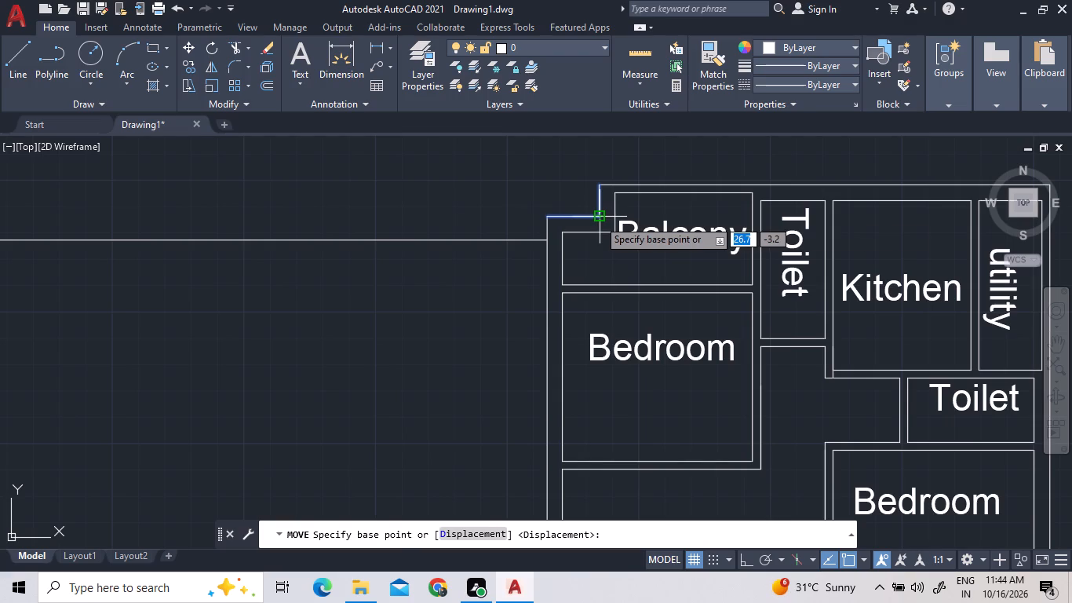
pyautogui.click(598, 219)
pyautogui.write('0.15')
pyautogui.press('Return')
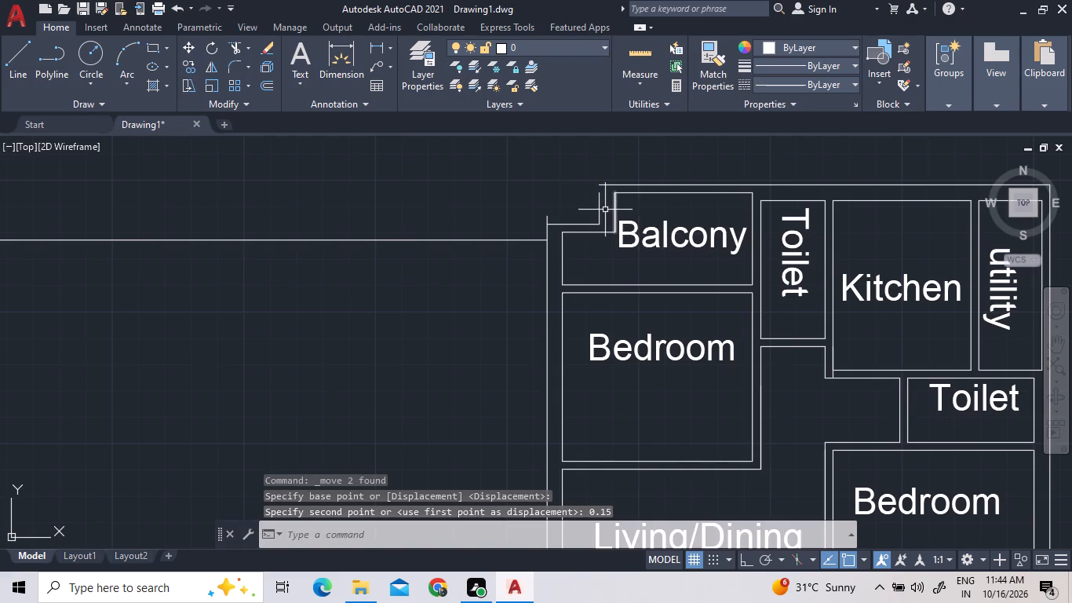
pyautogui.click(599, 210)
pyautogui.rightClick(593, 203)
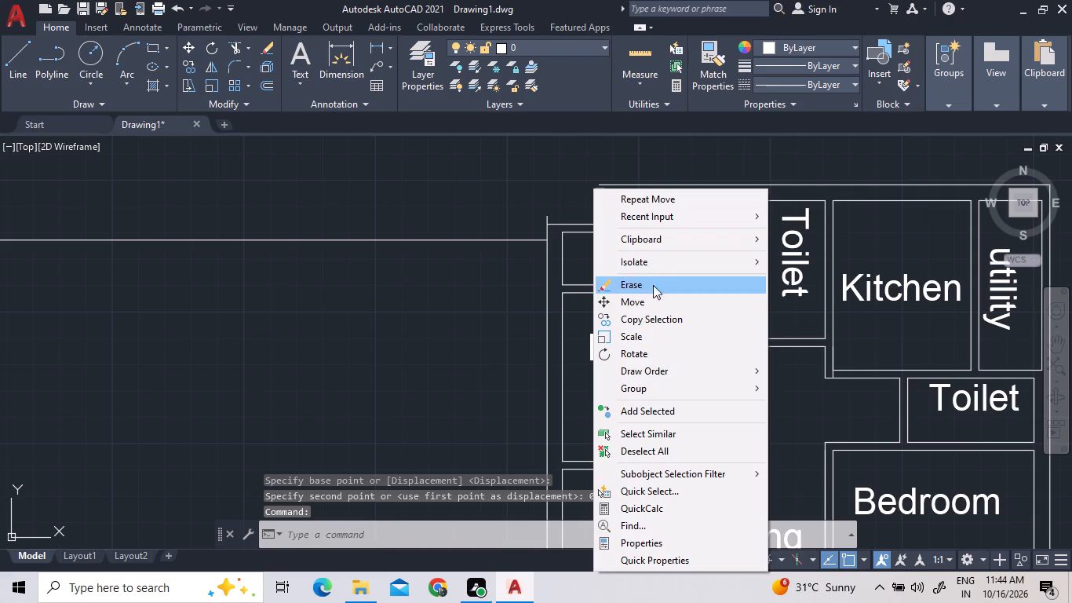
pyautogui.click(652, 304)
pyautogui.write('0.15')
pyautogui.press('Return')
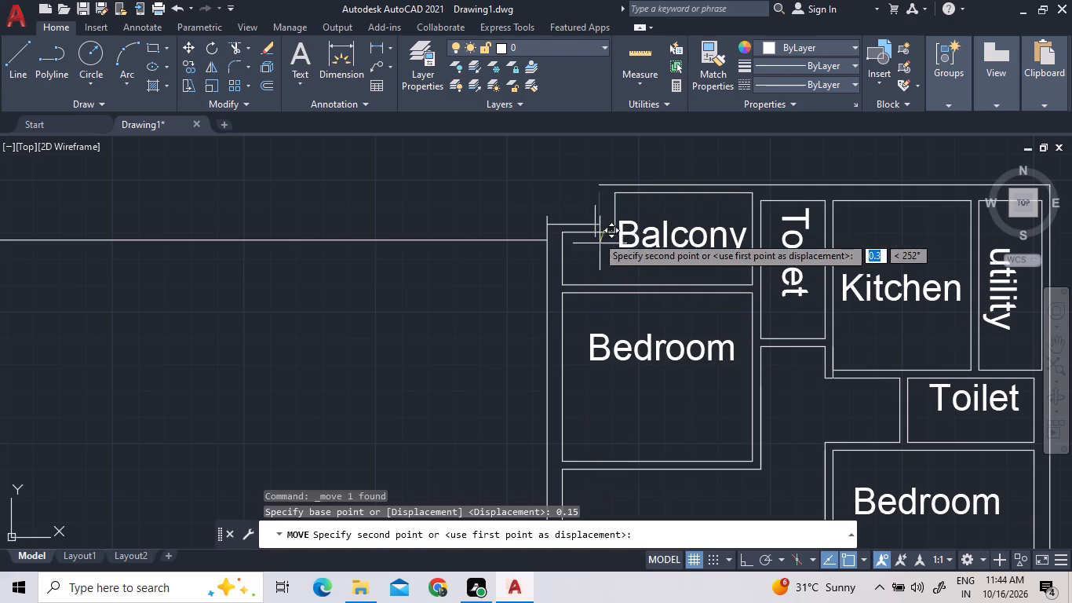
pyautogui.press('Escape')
# Move the vertical outer notch line 0.15 to the right, toward the Balcony's inner notch line.
pyautogui.click(601, 215)
pyautogui.rightClick(592, 210)
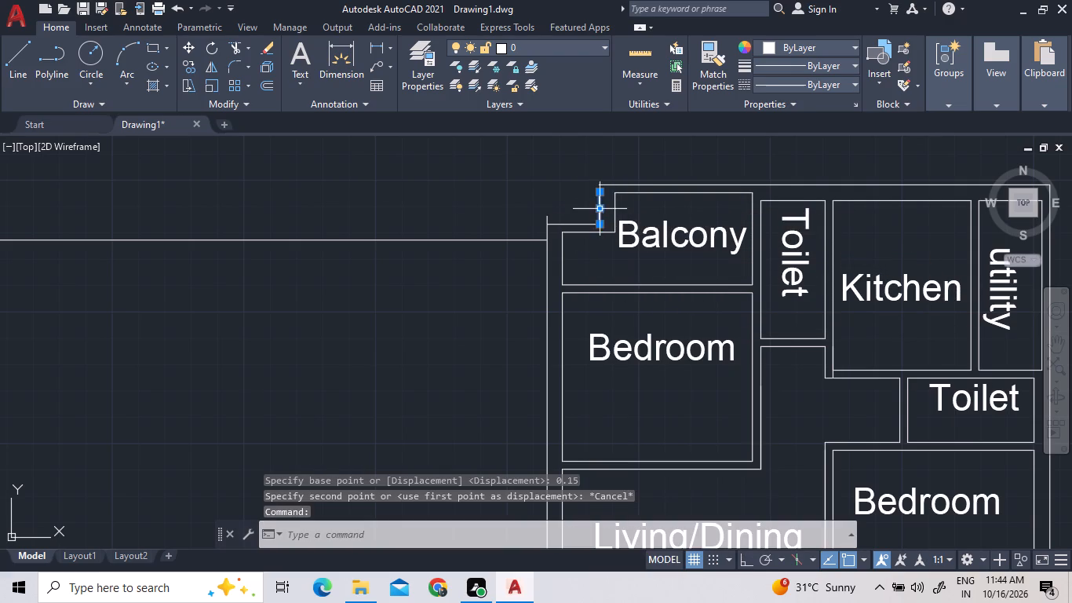
pyautogui.click(646, 301)
pyautogui.scroll(2, 640, 239)
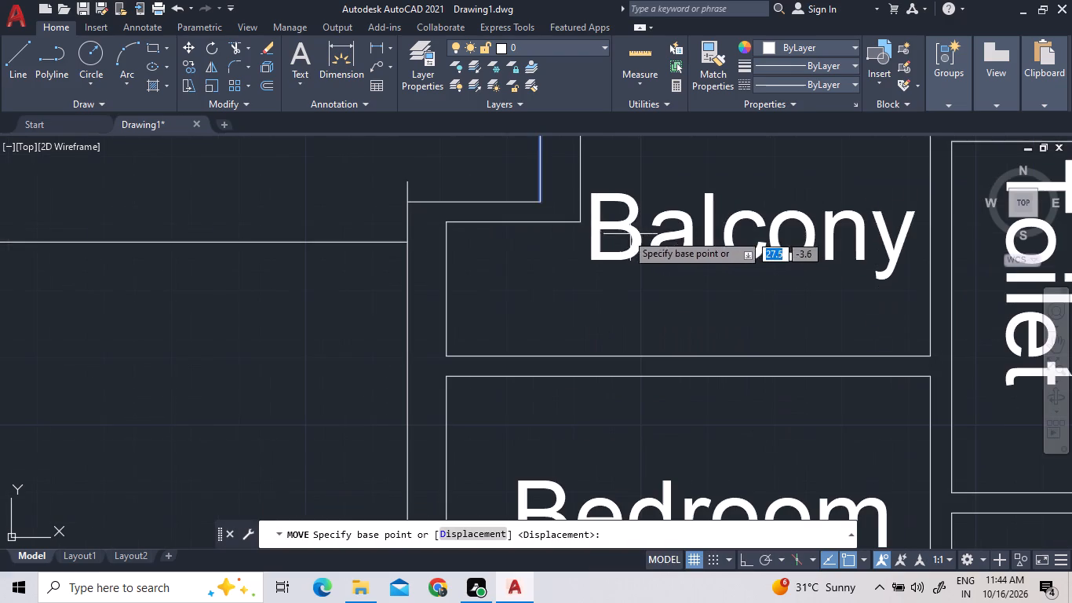
pyautogui.click(541, 203)
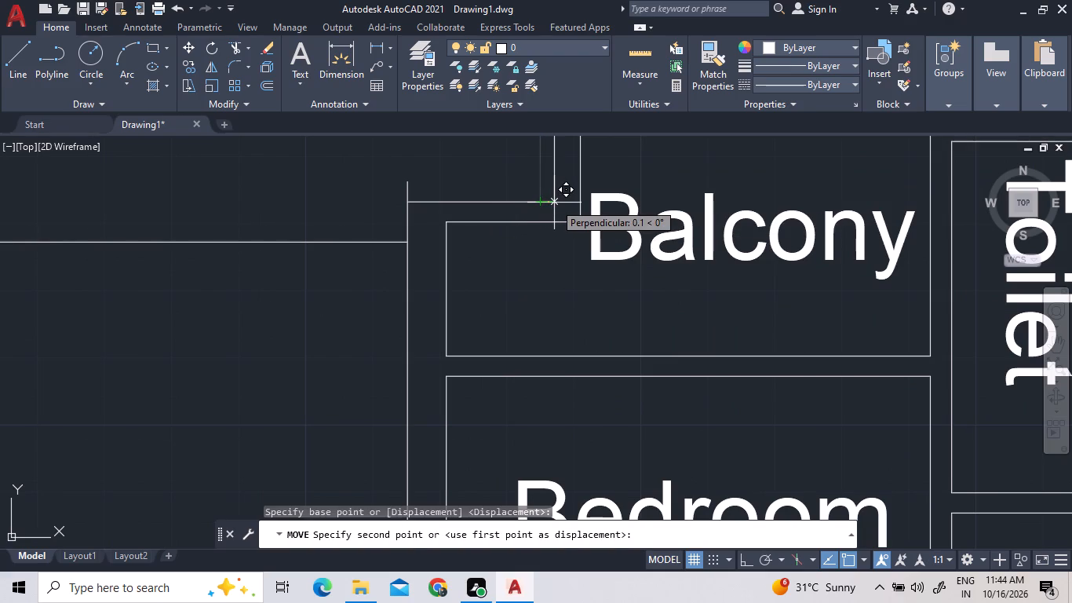
pyautogui.write('0.15')
pyautogui.press('Return')
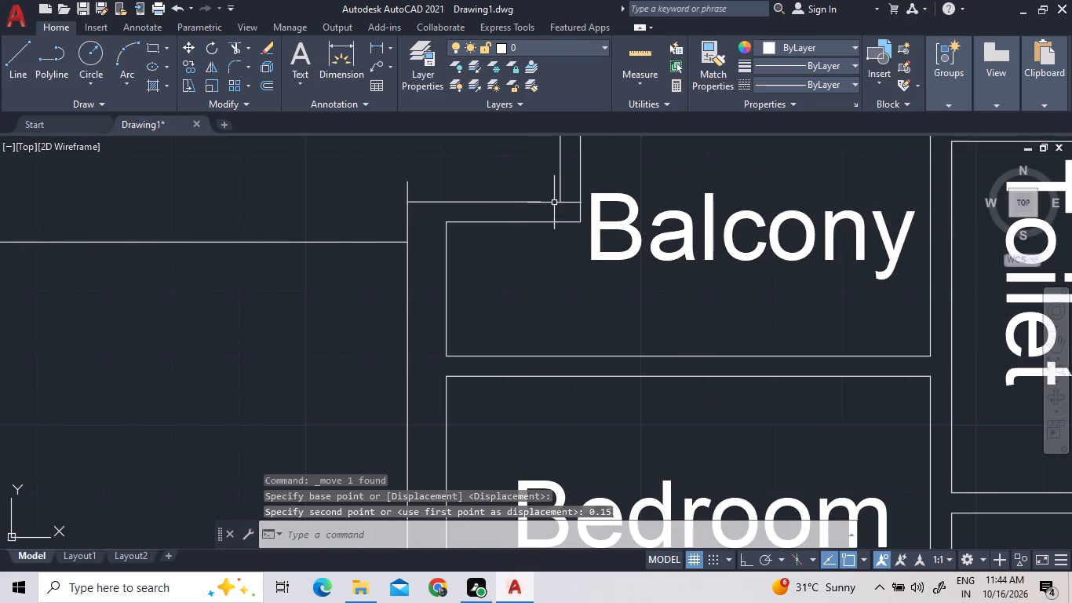
pyautogui.press('Escape')
pyautogui.press('Escape')
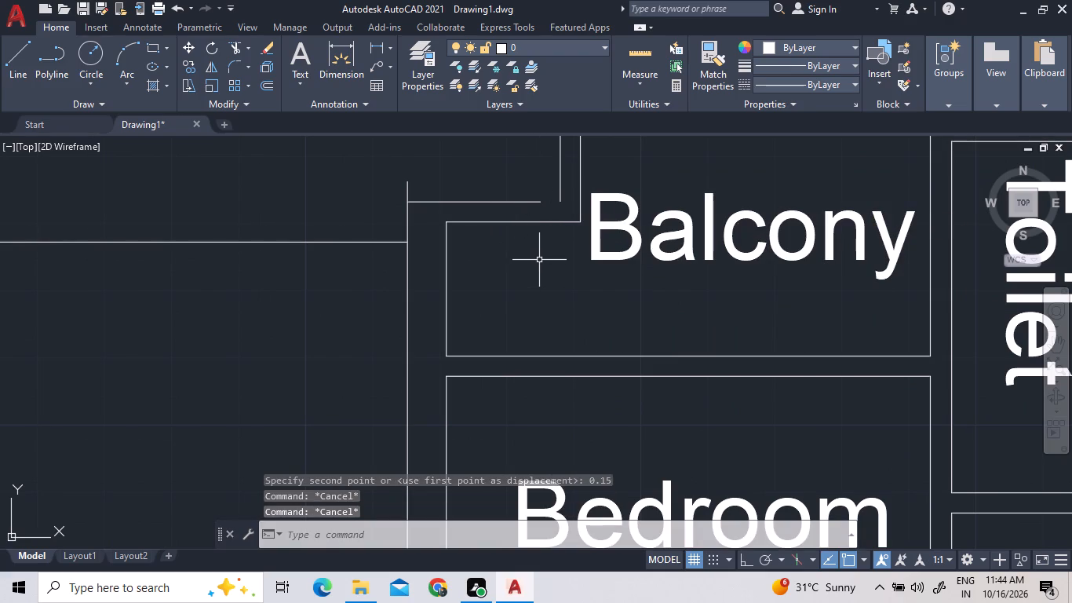
# Extend the horizontal outer notch line to the vertical one, and the vertical one up to the top outer wall.
pyautogui.press('e')
pyautogui.press('x')
pyautogui.press('space')
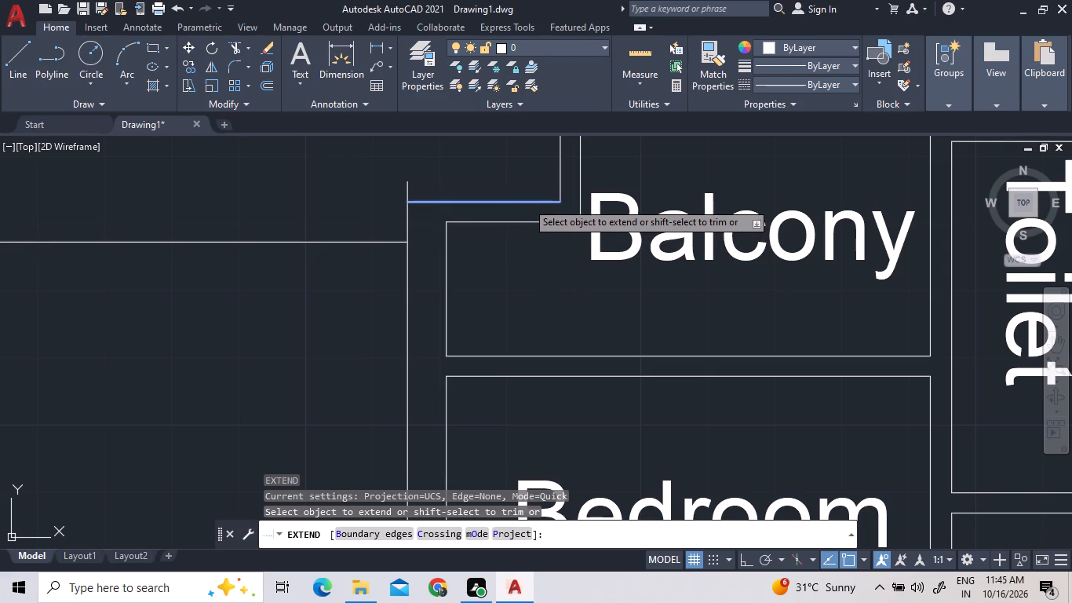
pyautogui.click(527, 202)
pyautogui.scroll(-2, 580, 241)
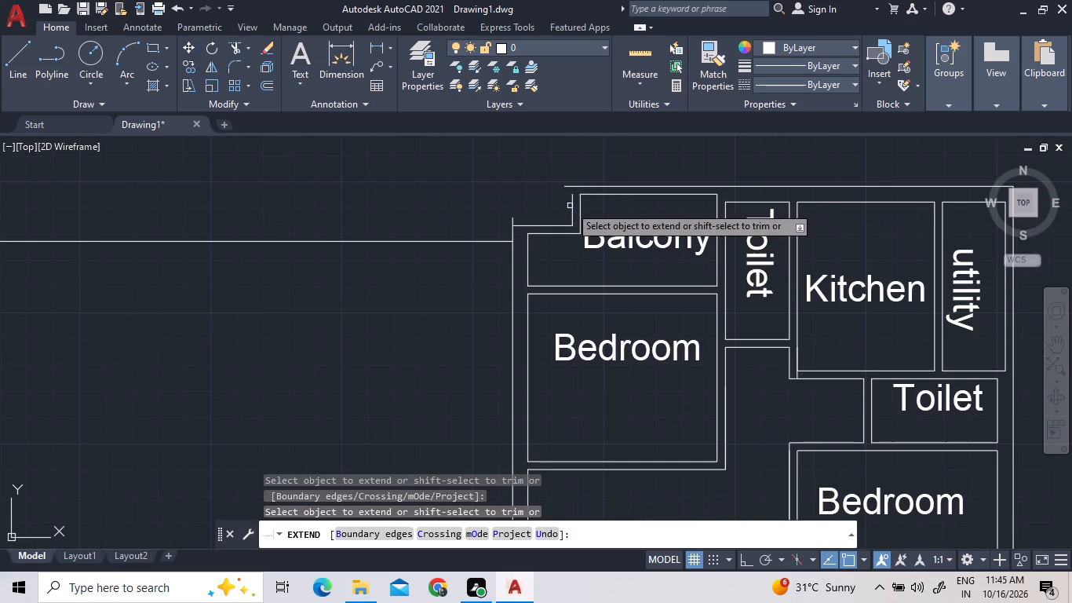
pyautogui.click(572, 205)
pyautogui.press('Escape')
pyautogui.press('Escape')
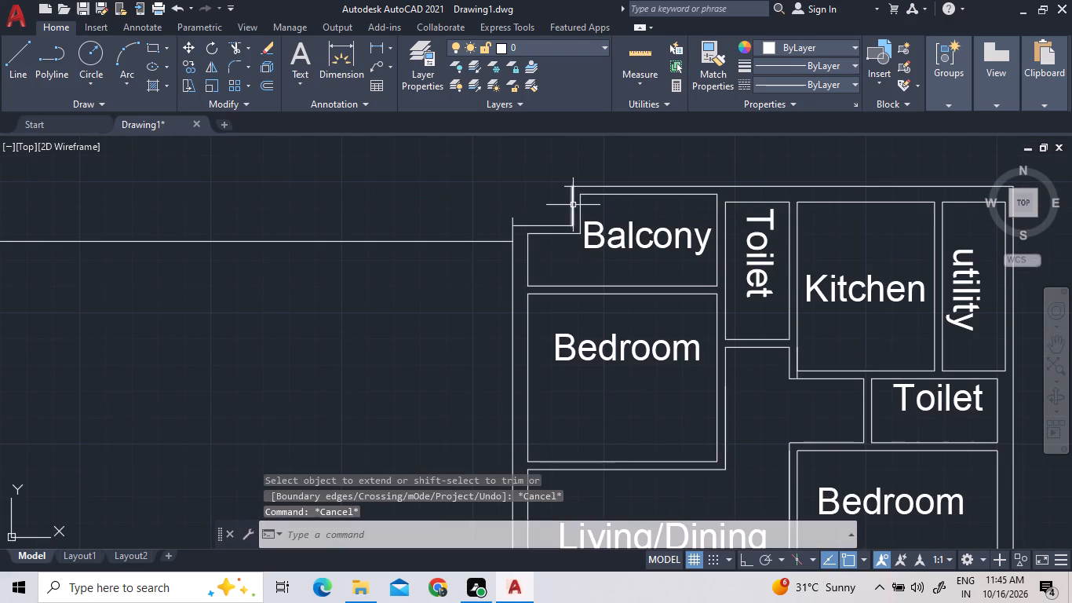
# Trim the top and left outer wall lines where their ends overrun the outer notch lines at the Balcony corner.
pyautogui.write('tr')
pyautogui.press('space')
pyautogui.press('space')
pyautogui.scroll(-1, 570, 178)
pyautogui.scroll(2, 567, 189)
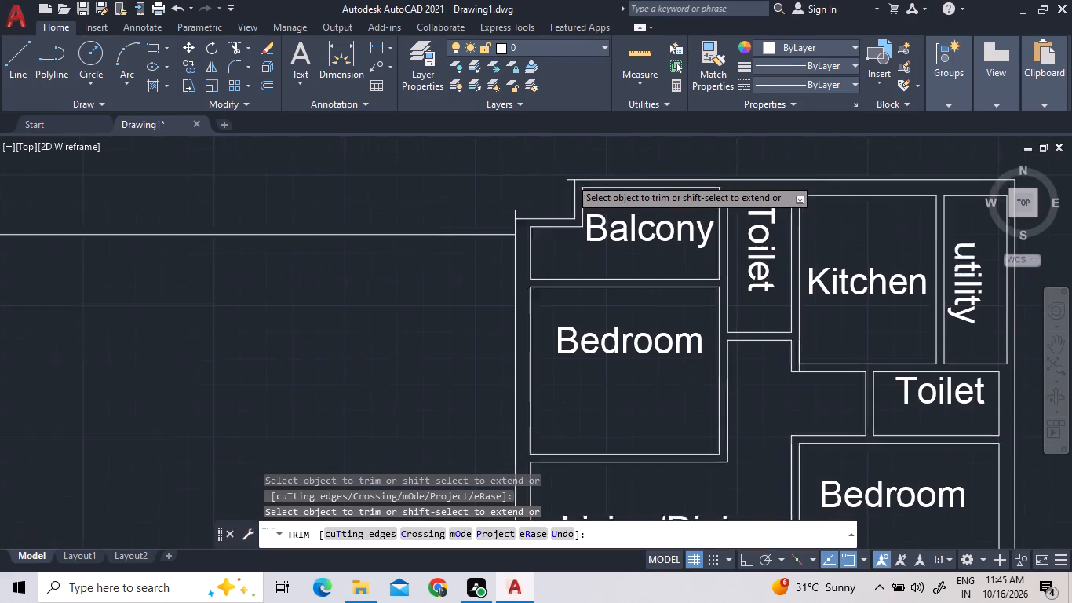
pyautogui.scroll(1, 567, 189)
pyautogui.click(584, 166)
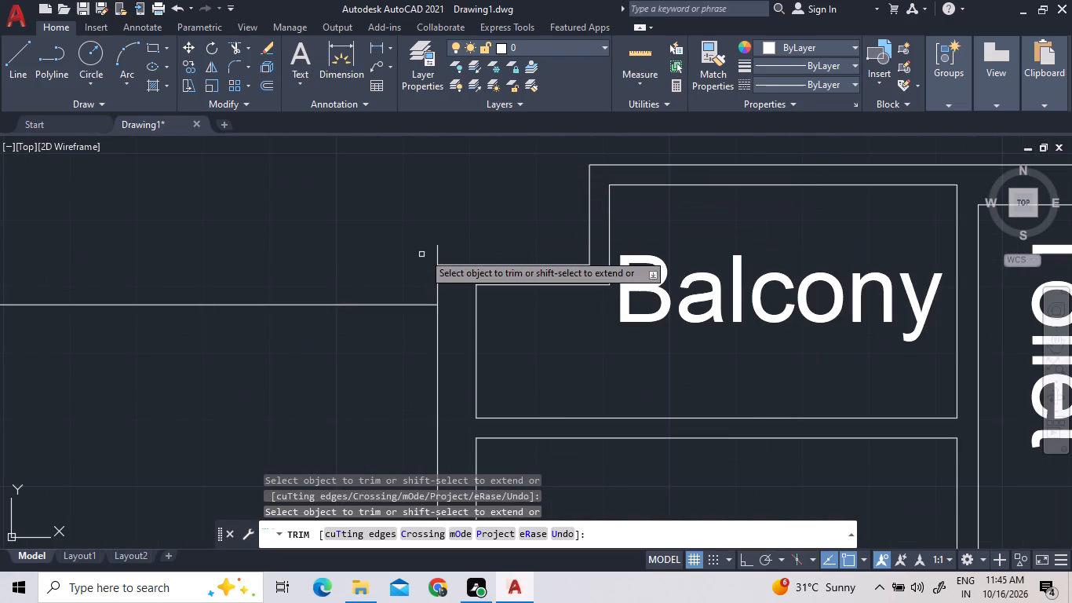
pyautogui.click(437, 249)
pyautogui.scroll(-4, 454, 232)
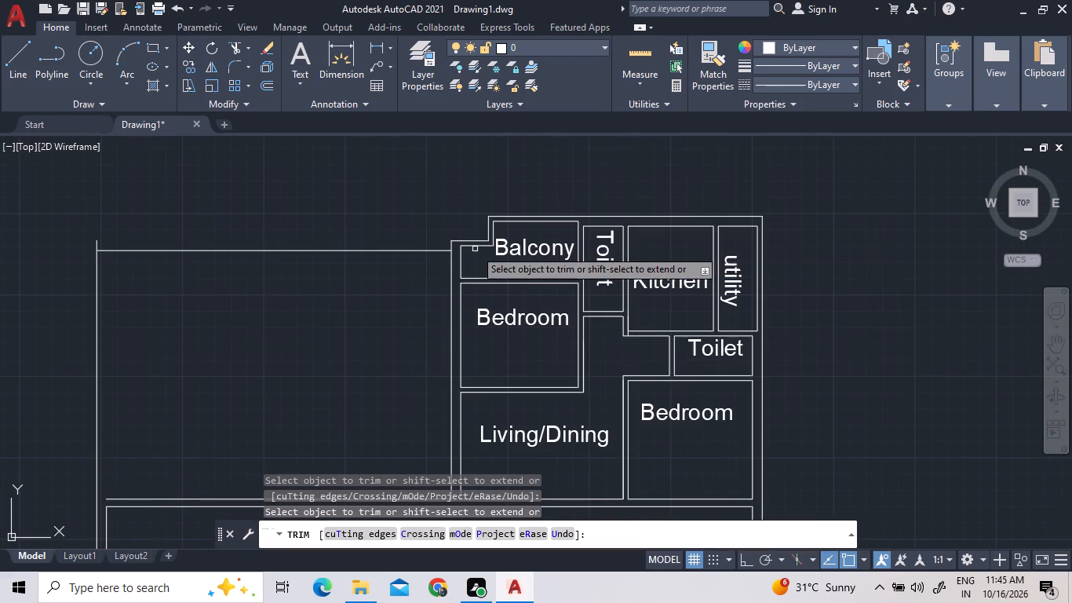
pyautogui.scroll(-2, 622, 239)
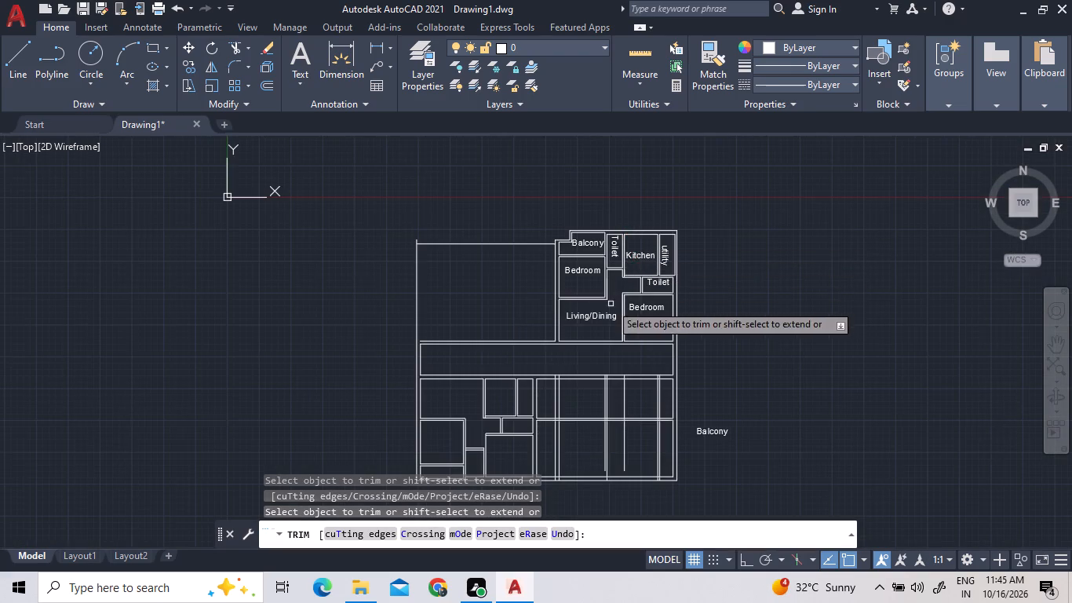
pyautogui.scroll(2, 608, 311)
pyautogui.scroll(-1, 608, 311)
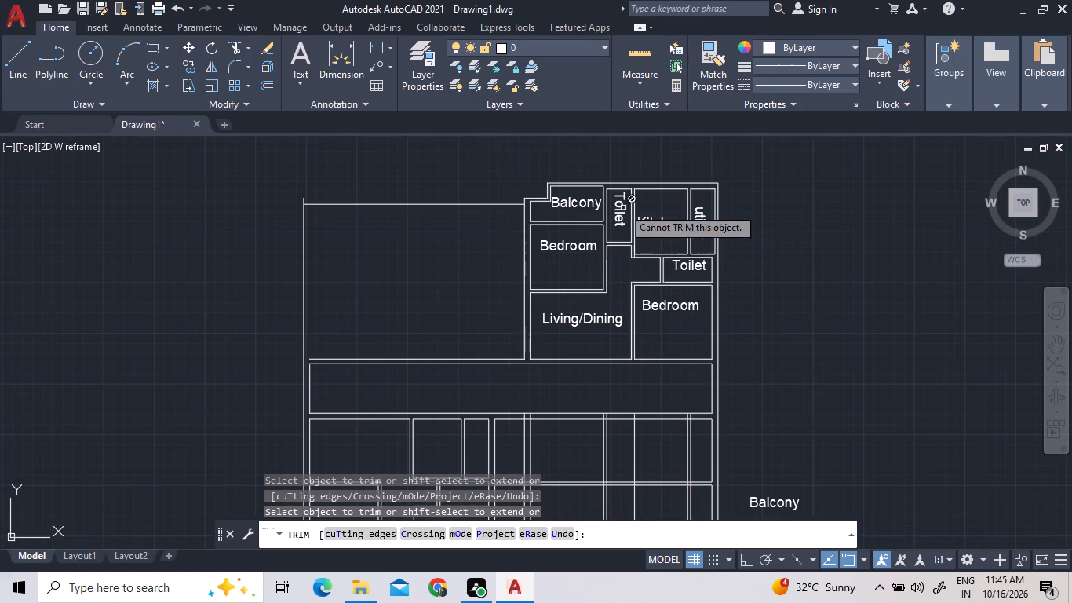
pyautogui.scroll(2, 625, 201)
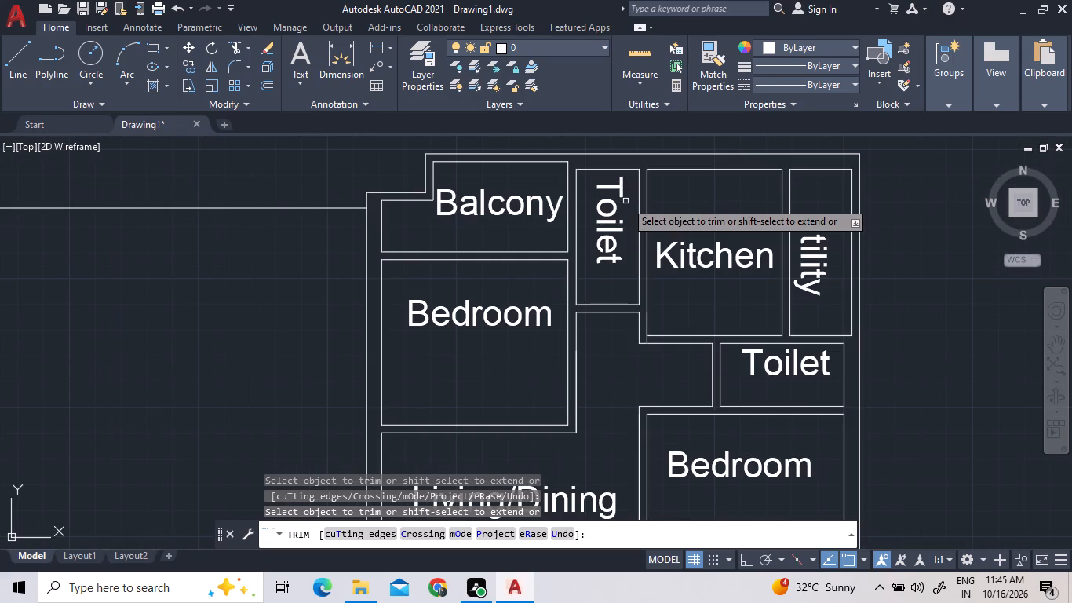
pyautogui.press('Escape')
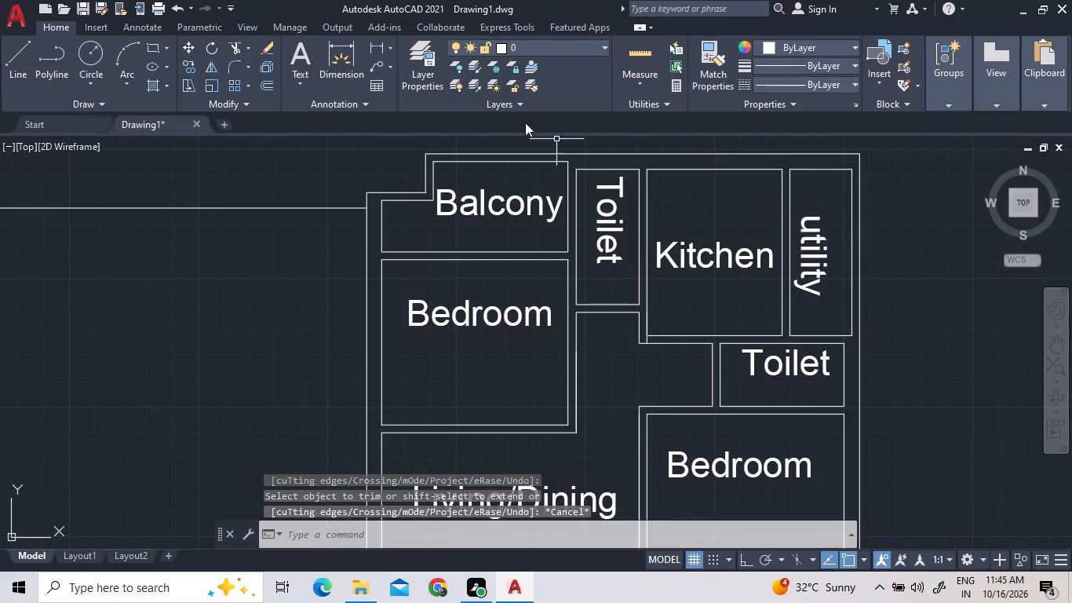
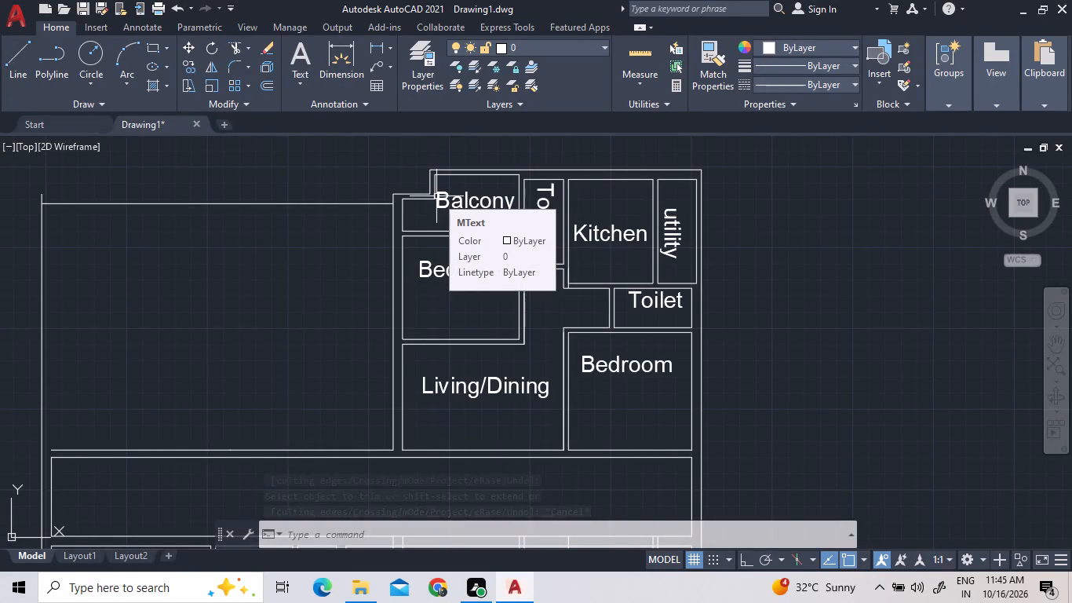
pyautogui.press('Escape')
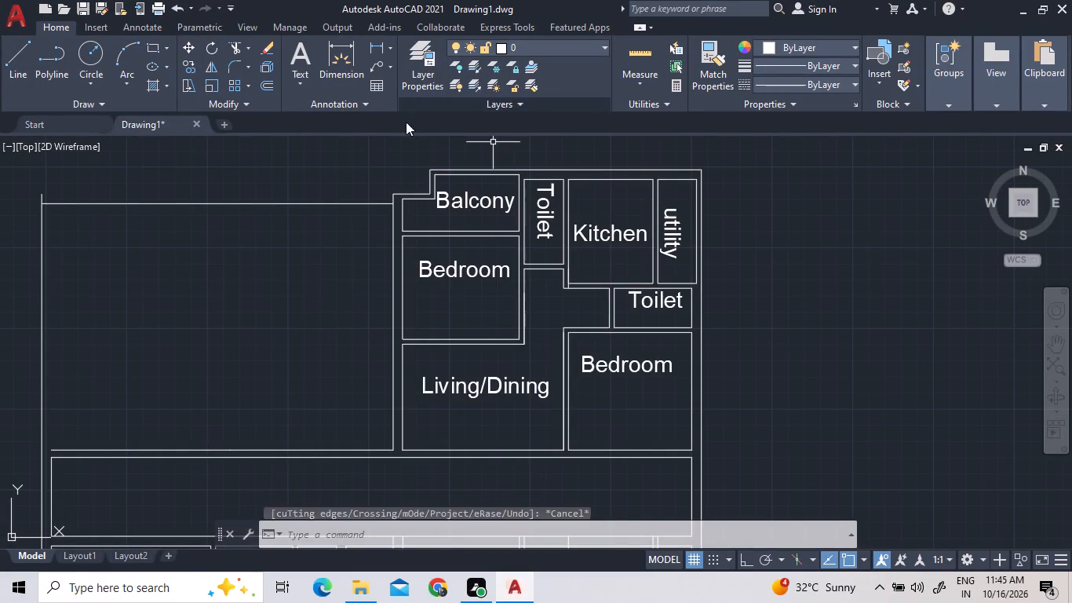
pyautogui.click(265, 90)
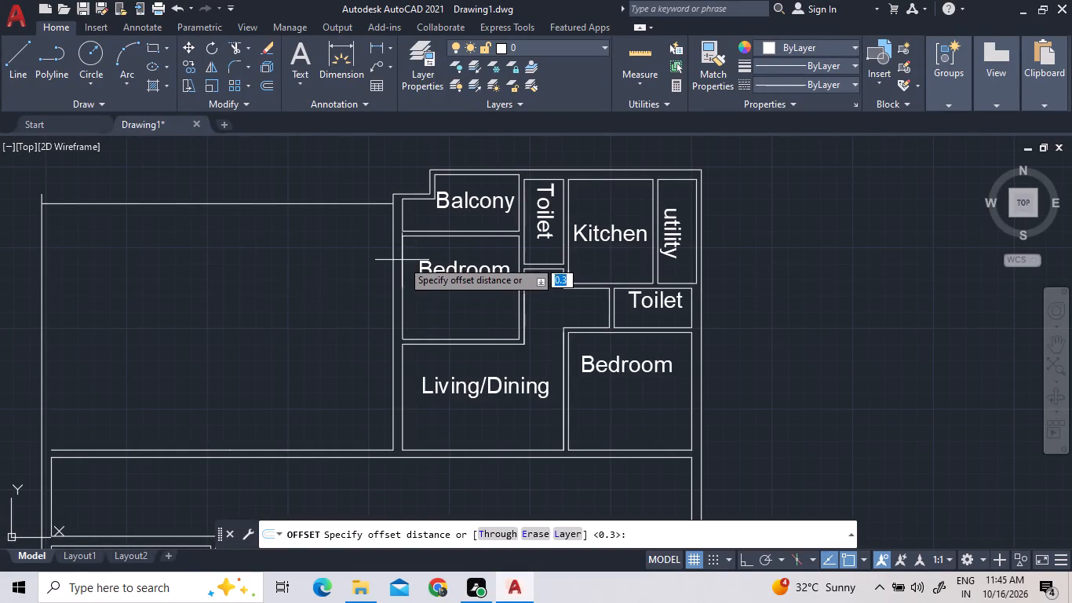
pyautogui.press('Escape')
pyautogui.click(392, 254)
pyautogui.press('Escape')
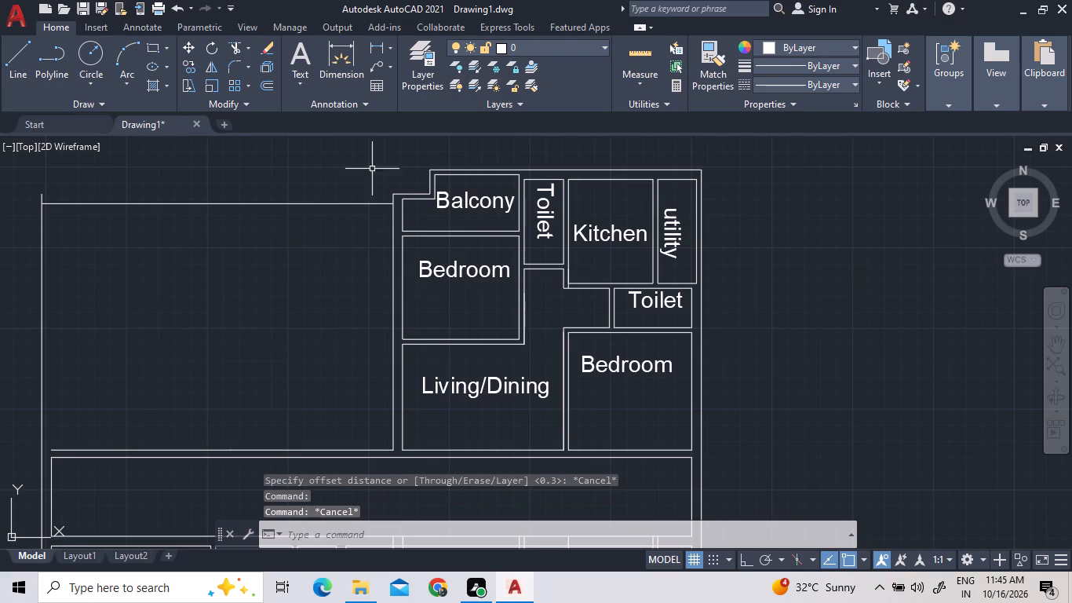
# Offset the outer wall line beside the Balcony, Bedroom and Living/Dining 2.0 to the left, into the empty area.
pyautogui.click(262, 86)
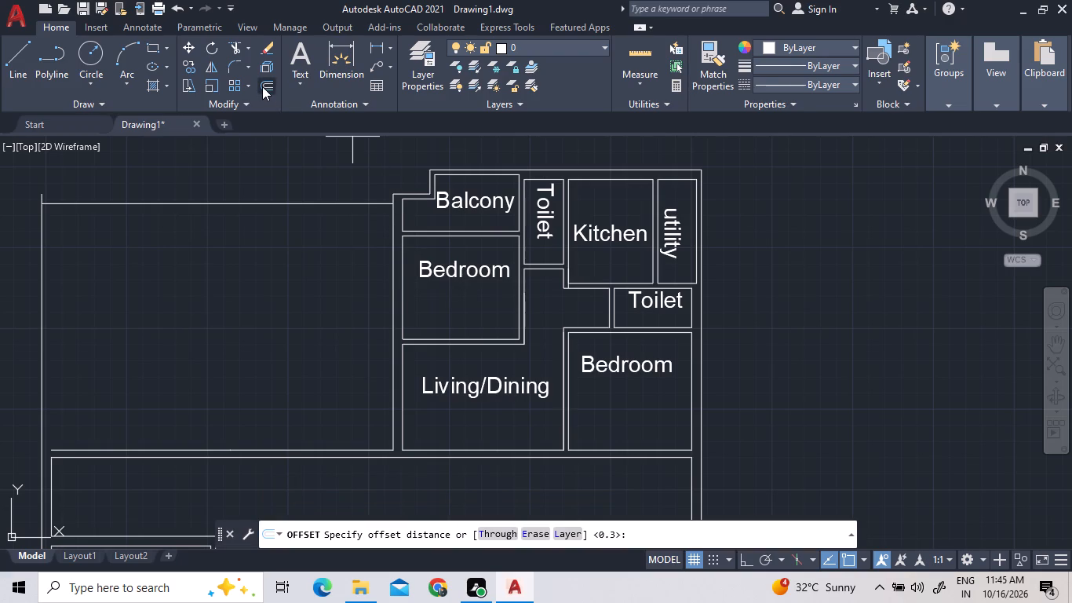
pyautogui.write('2.0')
pyautogui.press('Return')
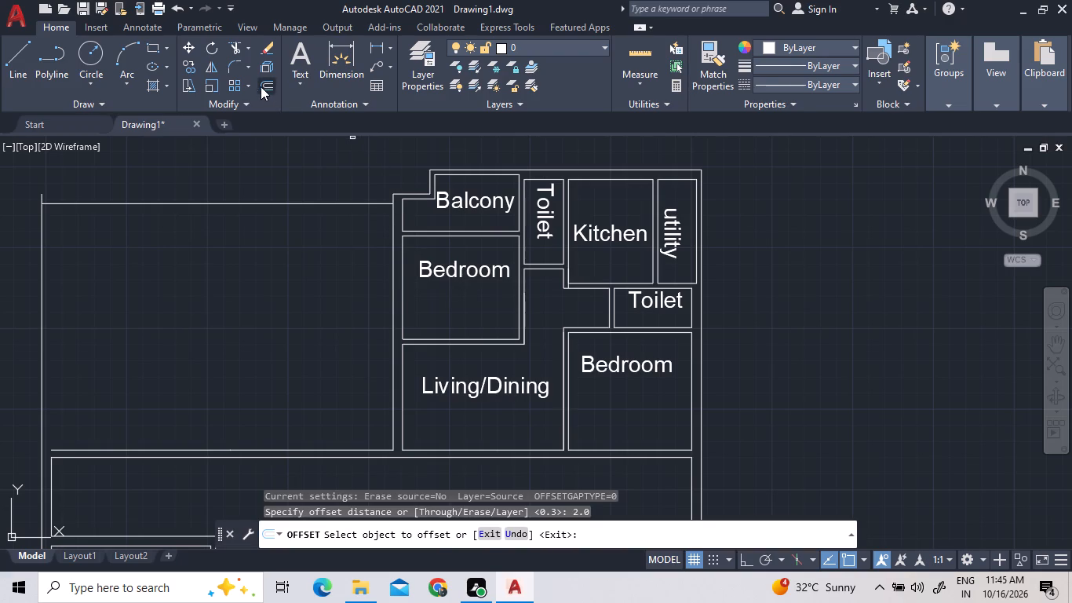
pyautogui.click(392, 298)
pyautogui.click(372, 302)
pyautogui.press('Escape')
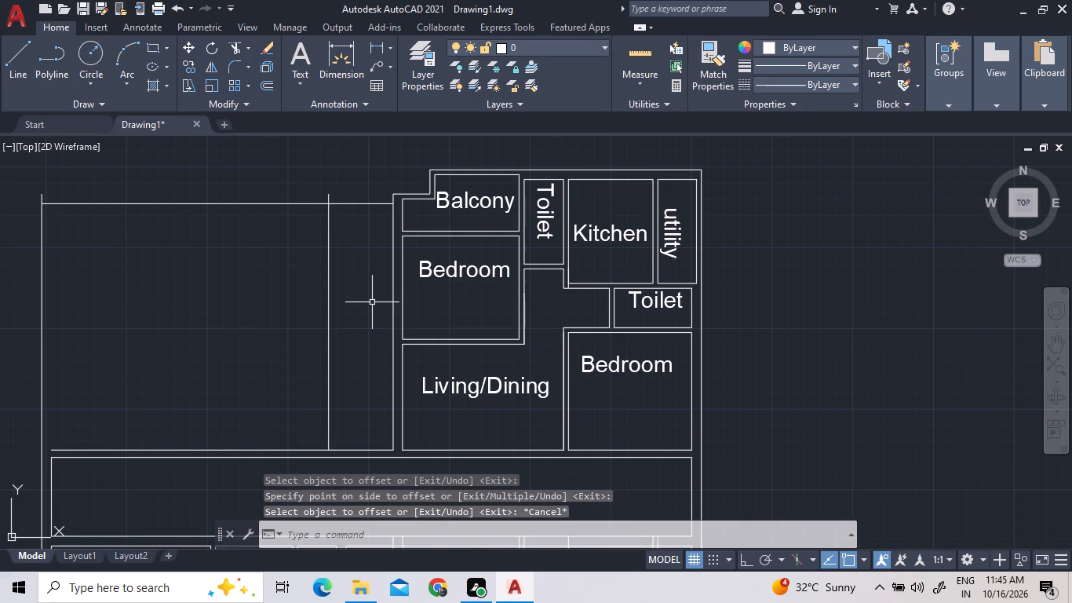
# Trim both vertical ends overrunning the large empty room's top line, and that line's stretch between the new wall line and the labelled block.
pyautogui.press('t')
pyautogui.press('r')
pyautogui.press('space')
pyautogui.press('space')
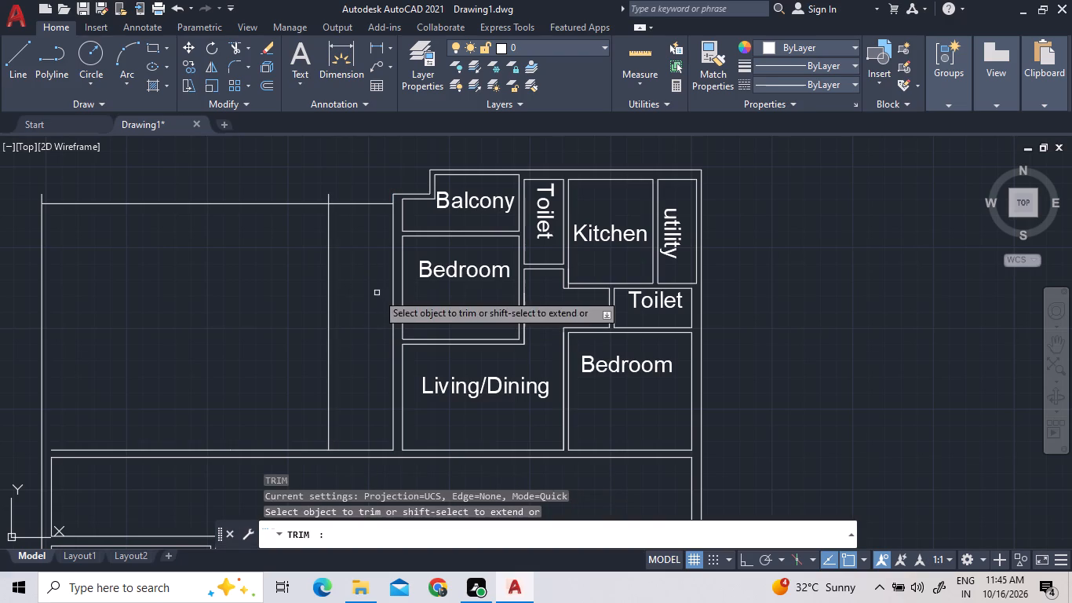
pyautogui.click(330, 197)
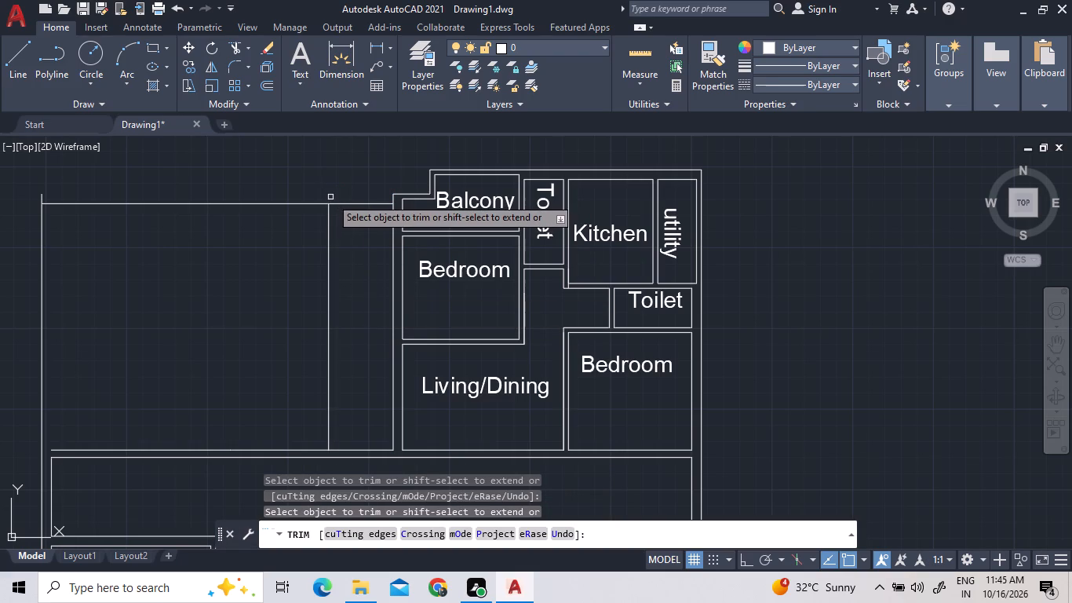
pyautogui.click(40, 195)
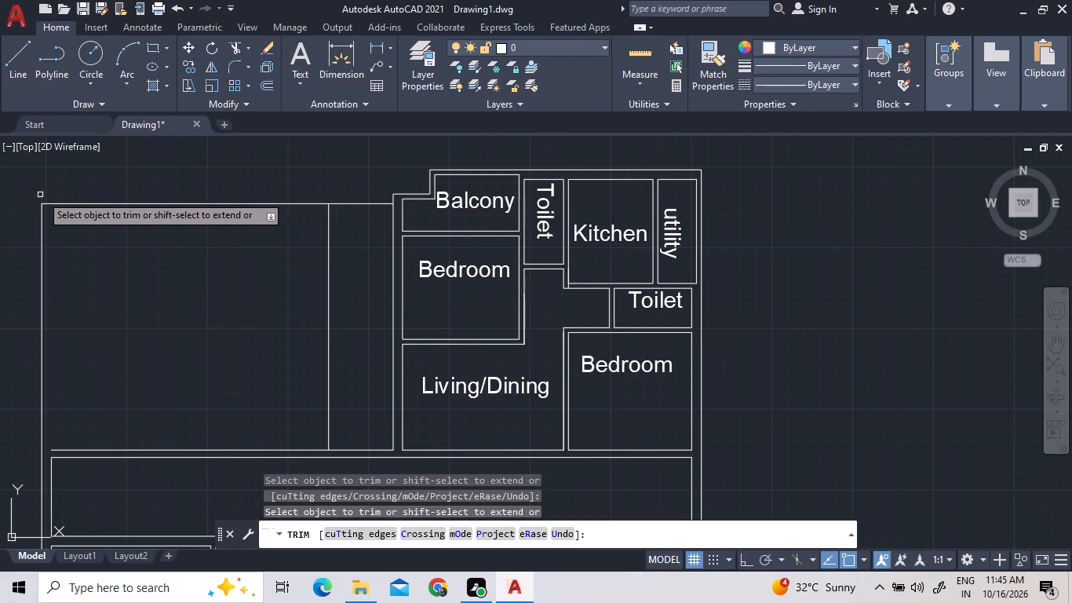
pyautogui.click(345, 205)
pyautogui.press('Escape')
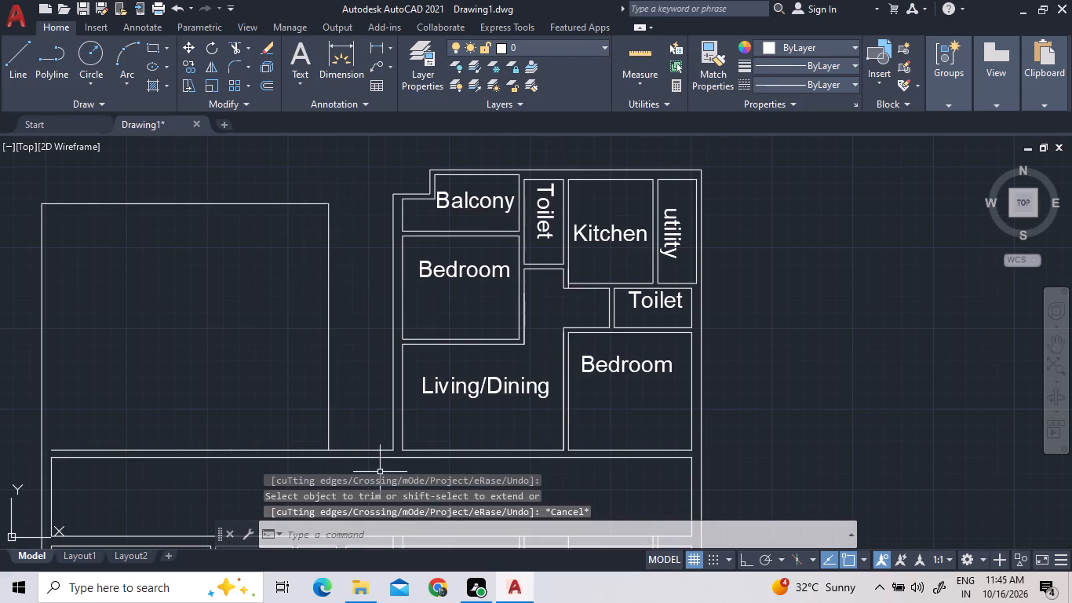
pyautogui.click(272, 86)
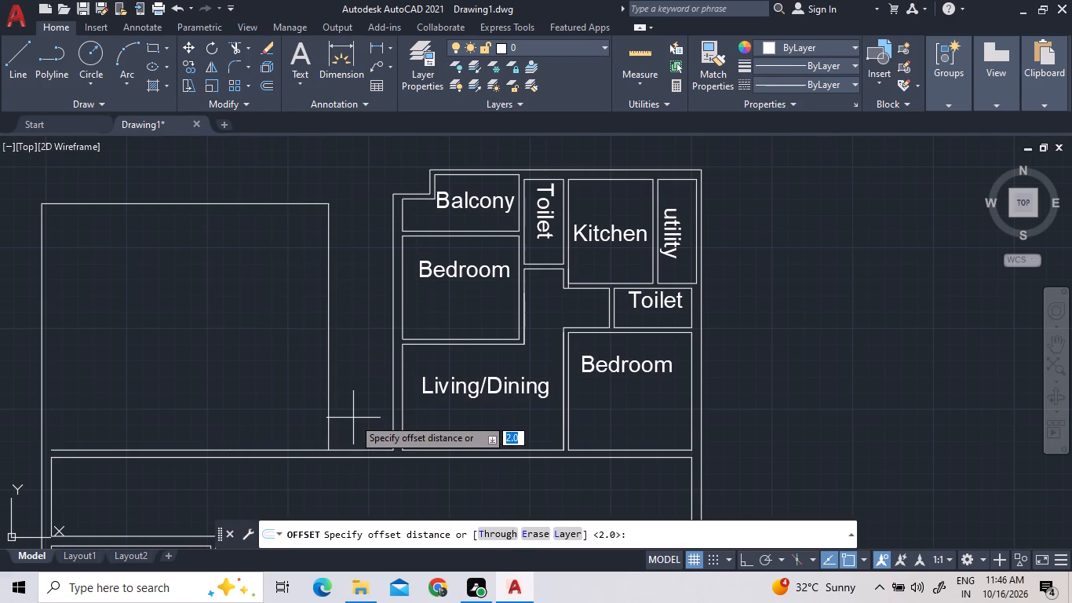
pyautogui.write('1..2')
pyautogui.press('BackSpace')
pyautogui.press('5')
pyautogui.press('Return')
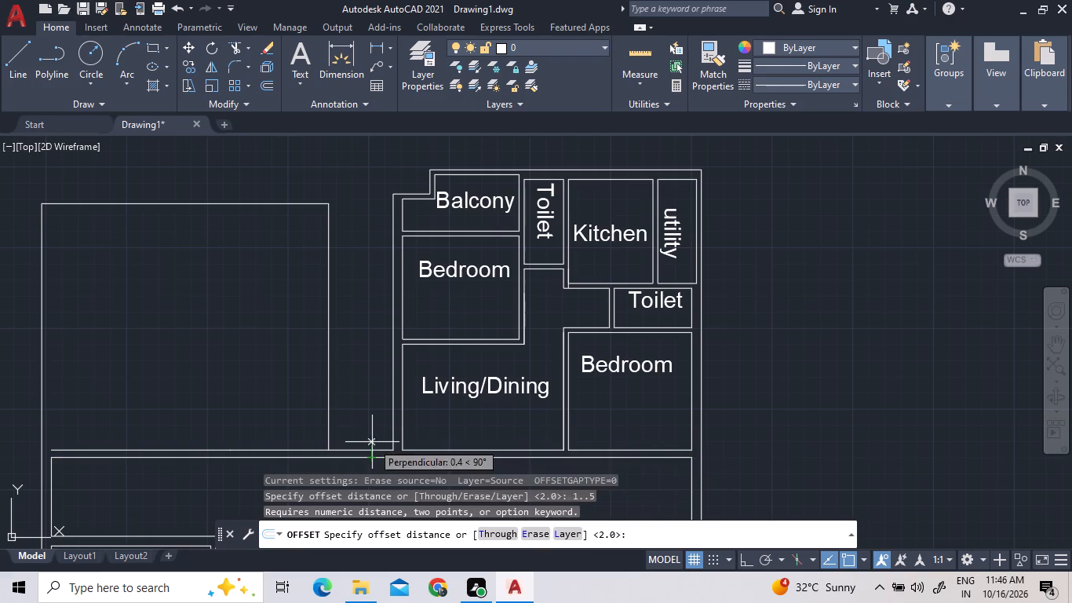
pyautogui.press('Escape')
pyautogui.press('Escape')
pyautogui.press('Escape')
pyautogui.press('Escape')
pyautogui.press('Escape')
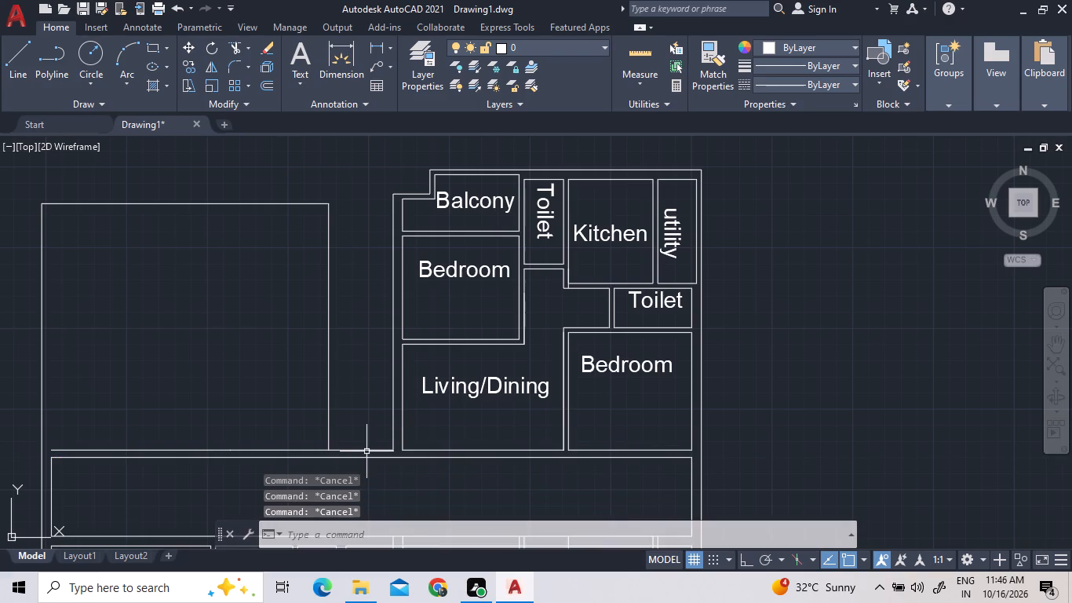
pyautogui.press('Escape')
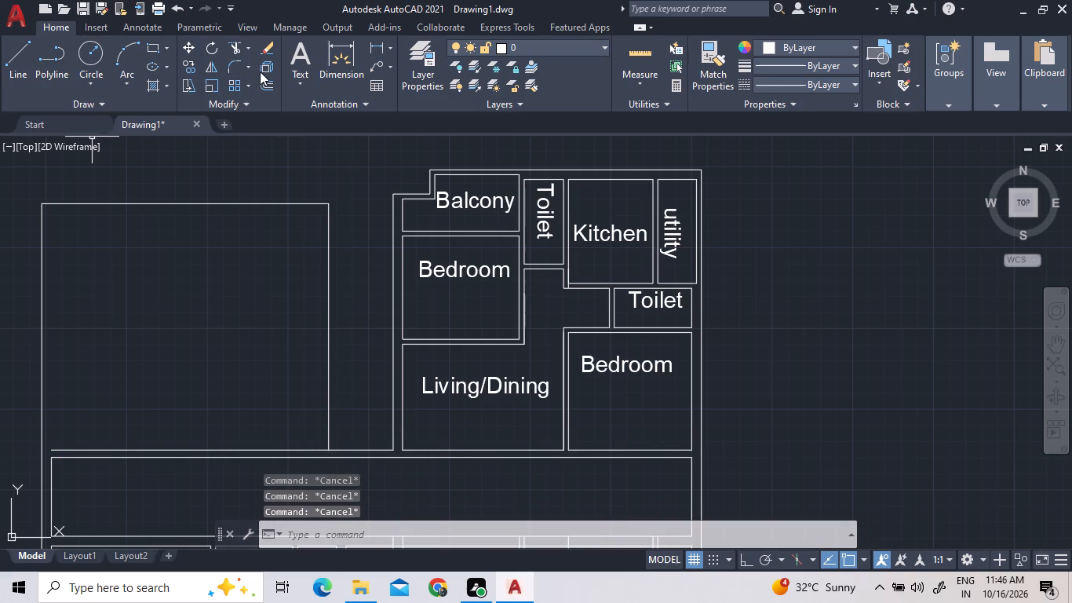
# Offset the bottom horizontal wall line between the empty room and the labelled block 1.5 upward.
pyautogui.click(266, 86)
pyautogui.write('1.')
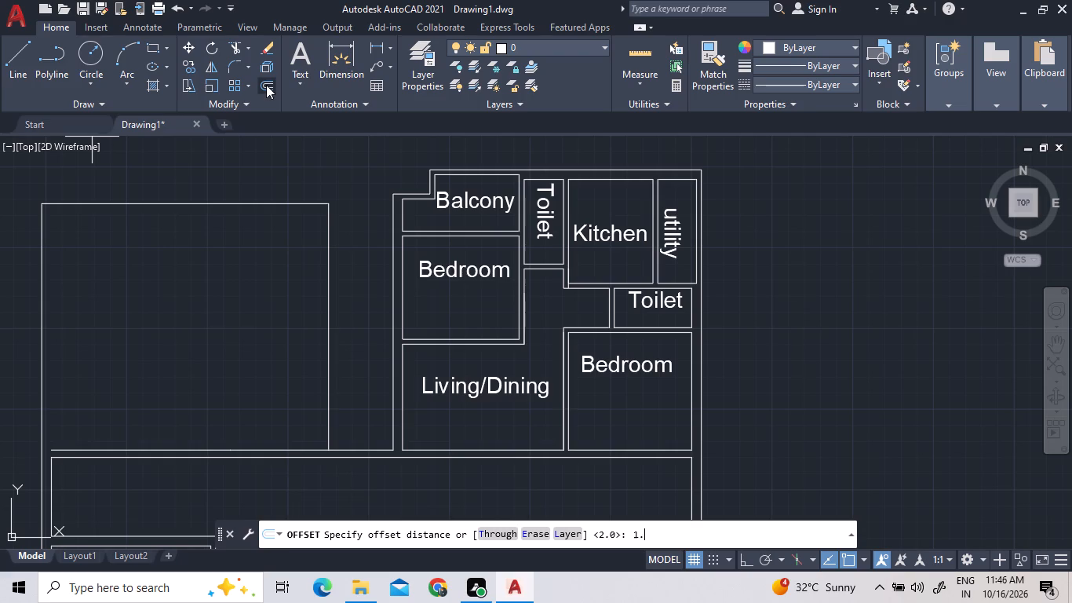
pyautogui.press('5')
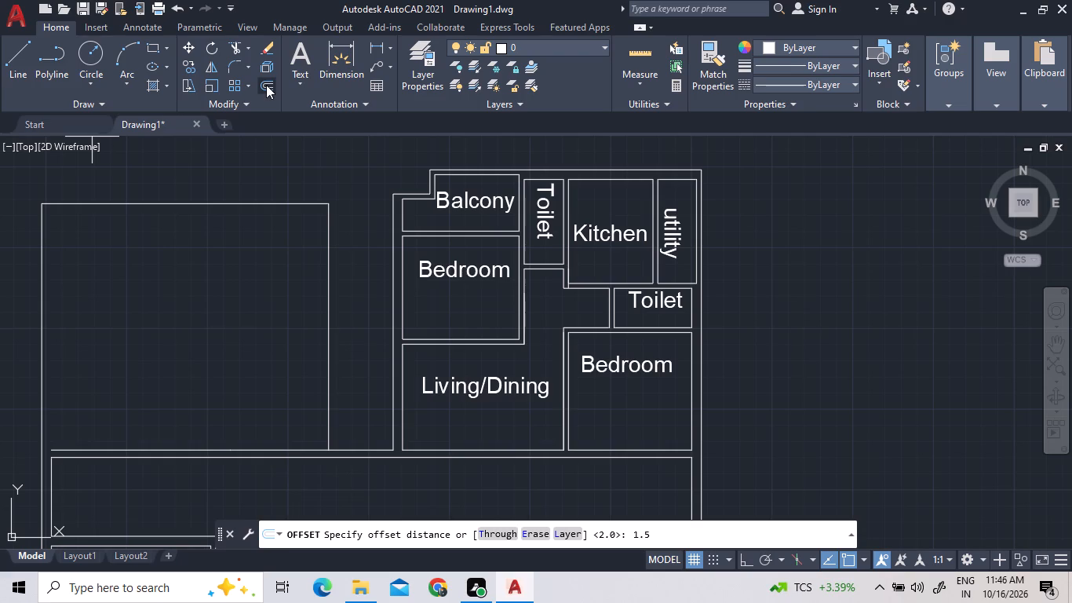
pyautogui.press('Return')
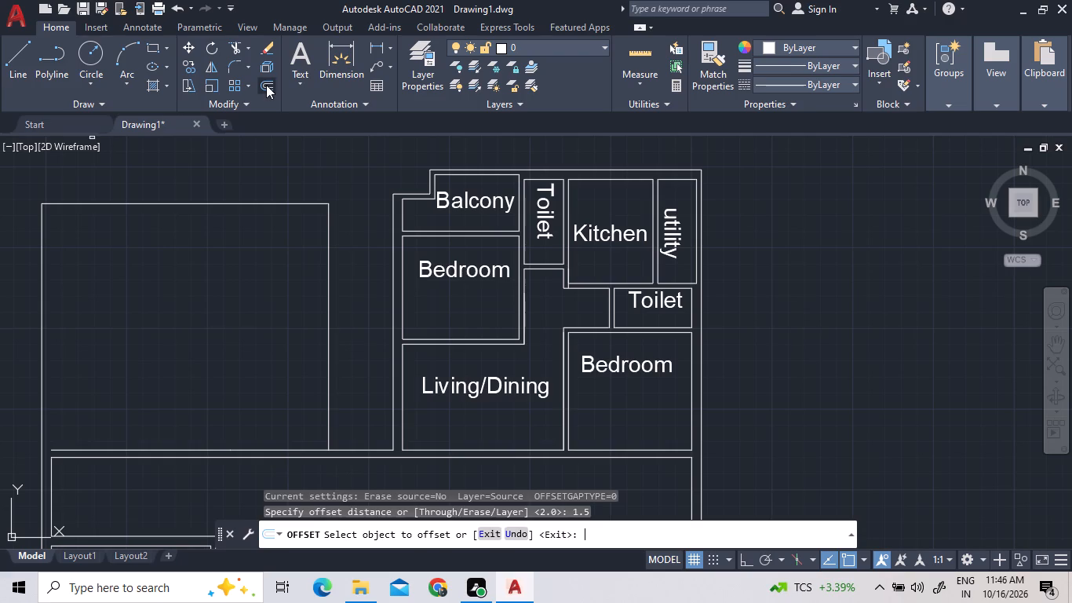
pyautogui.click(360, 448)
pyautogui.click(360, 449)
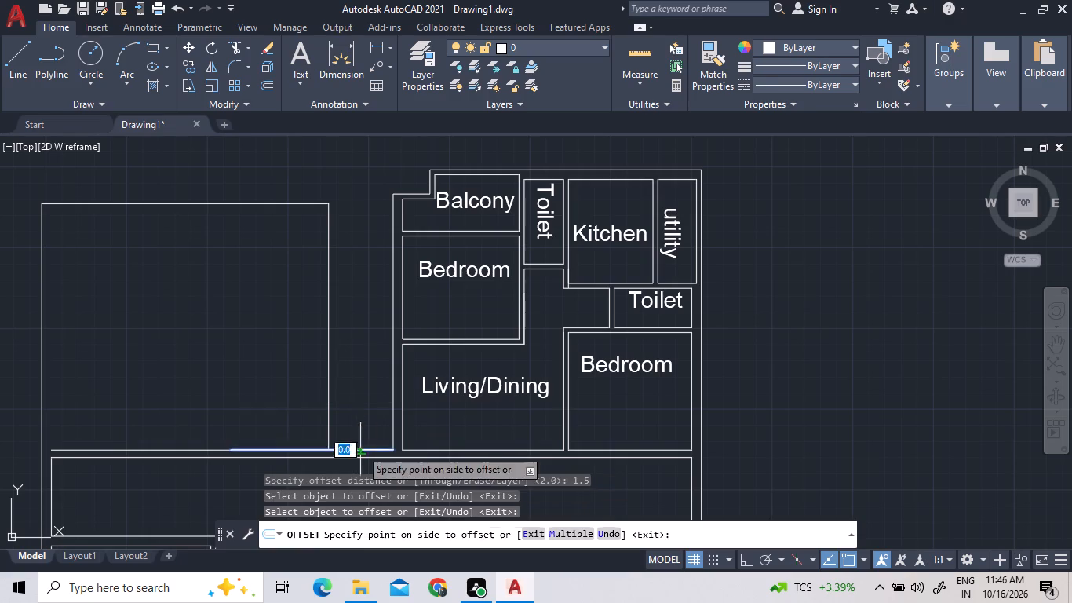
pyautogui.click(359, 387)
pyautogui.press('Escape')
pyautogui.press('Escape')
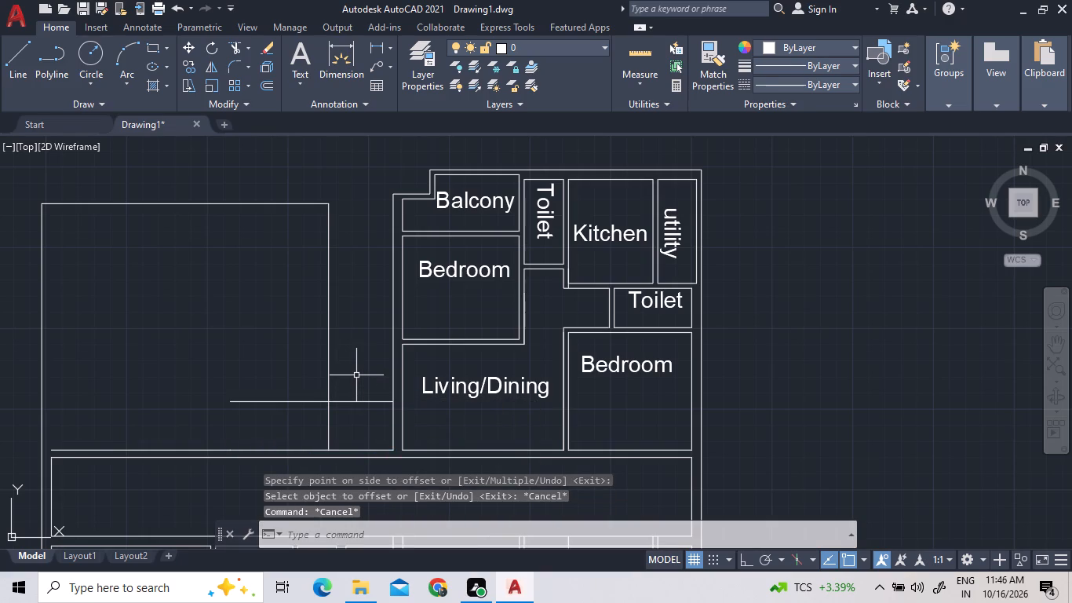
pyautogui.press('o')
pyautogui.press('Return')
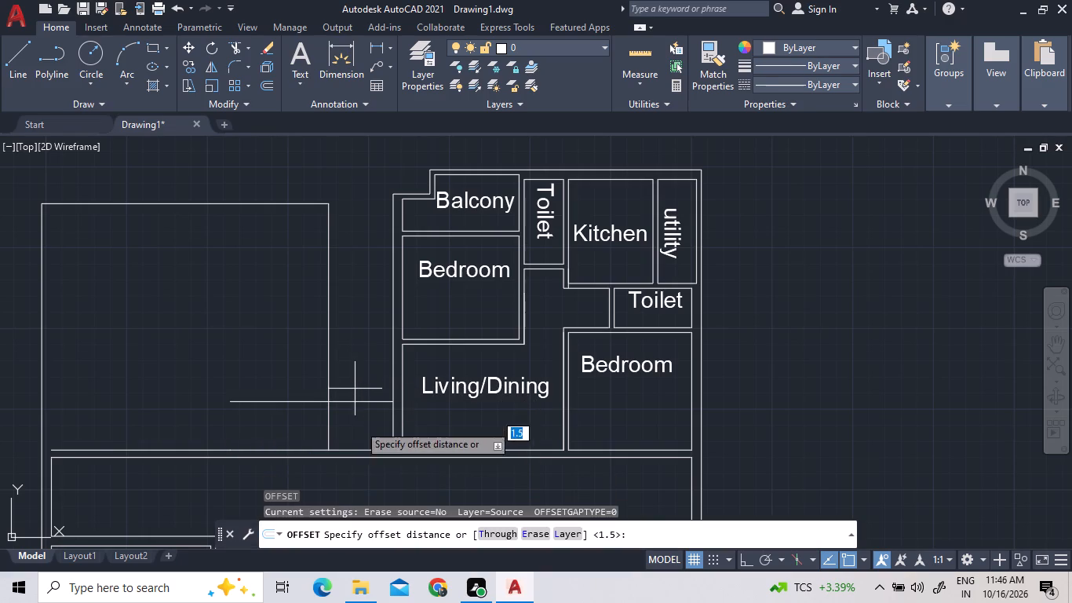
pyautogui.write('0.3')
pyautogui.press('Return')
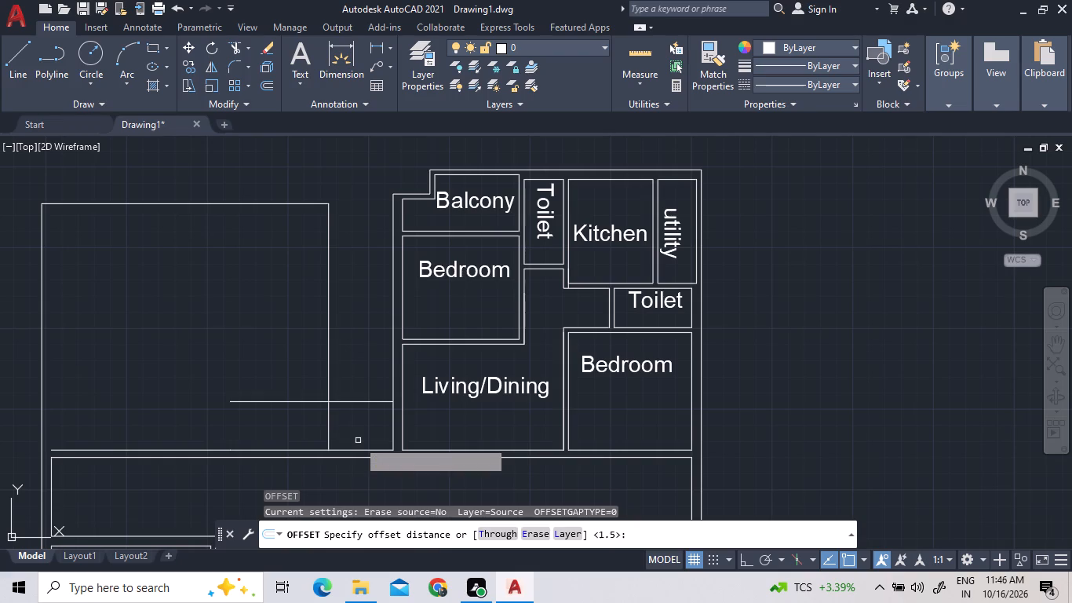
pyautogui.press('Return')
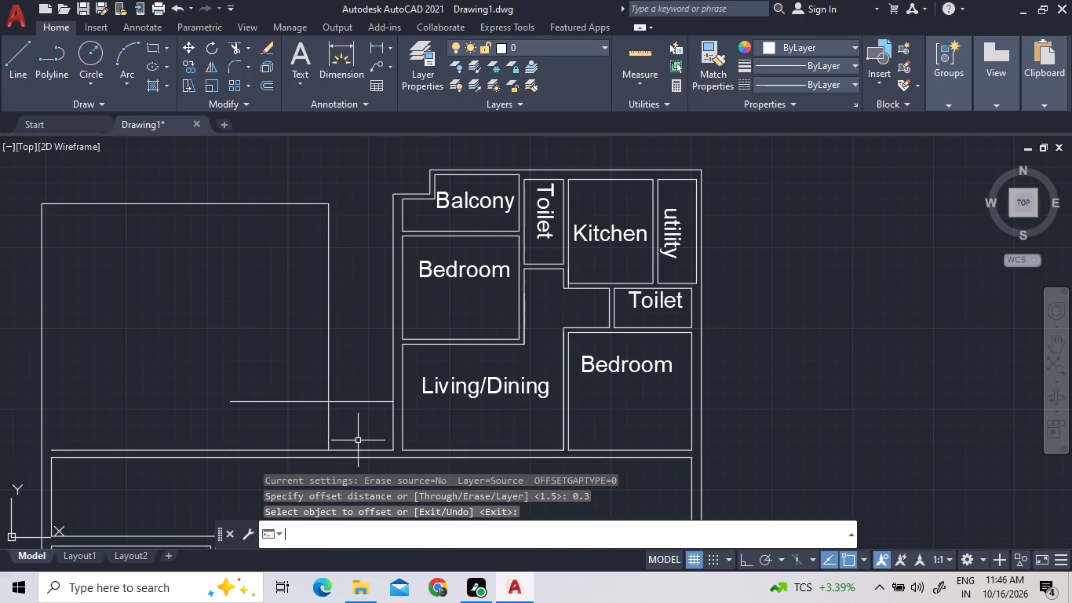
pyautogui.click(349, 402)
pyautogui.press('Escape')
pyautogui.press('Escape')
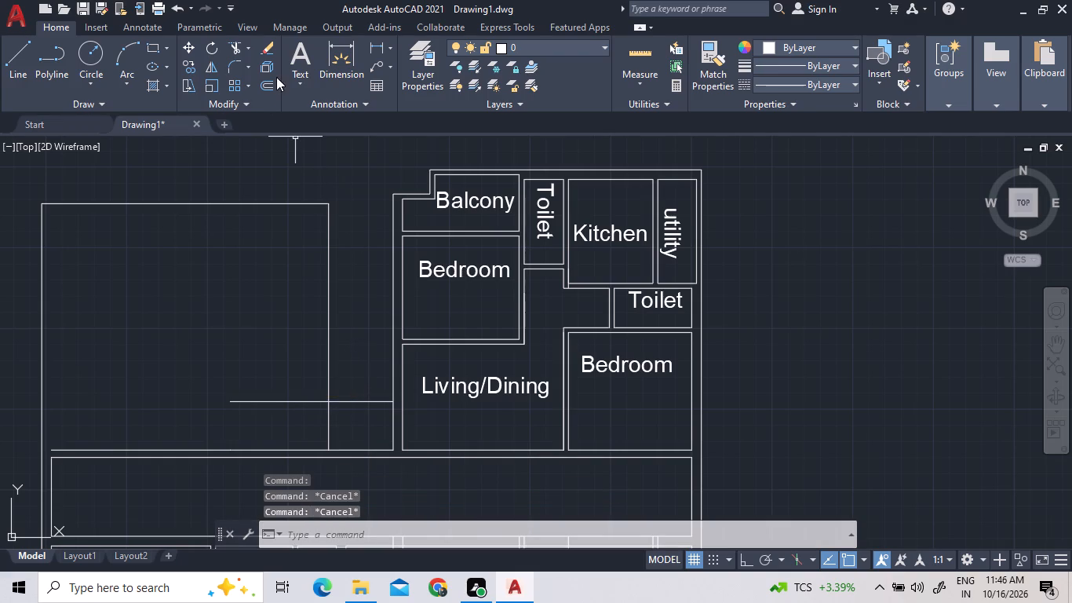
# Offset the new horizontal line 0.3 upward and the empty room's right-hand vertical line 0.3 to the left for wall thickness.
pyautogui.click(263, 88)
pyautogui.write('0.3')
pyautogui.press('Return')
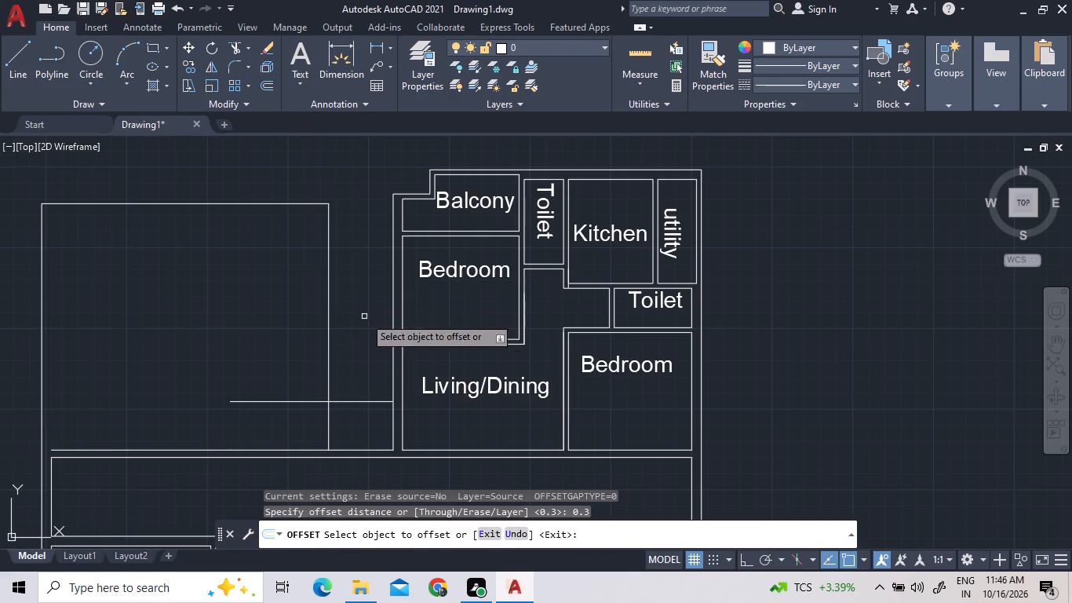
pyautogui.click(355, 400)
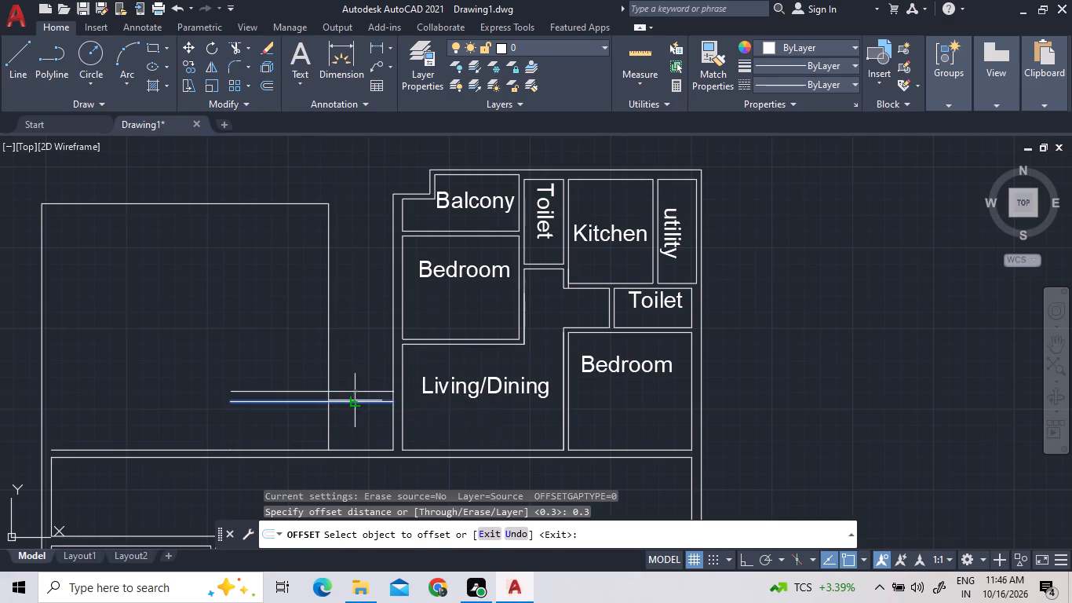
pyautogui.click(362, 373)
pyautogui.click(329, 376)
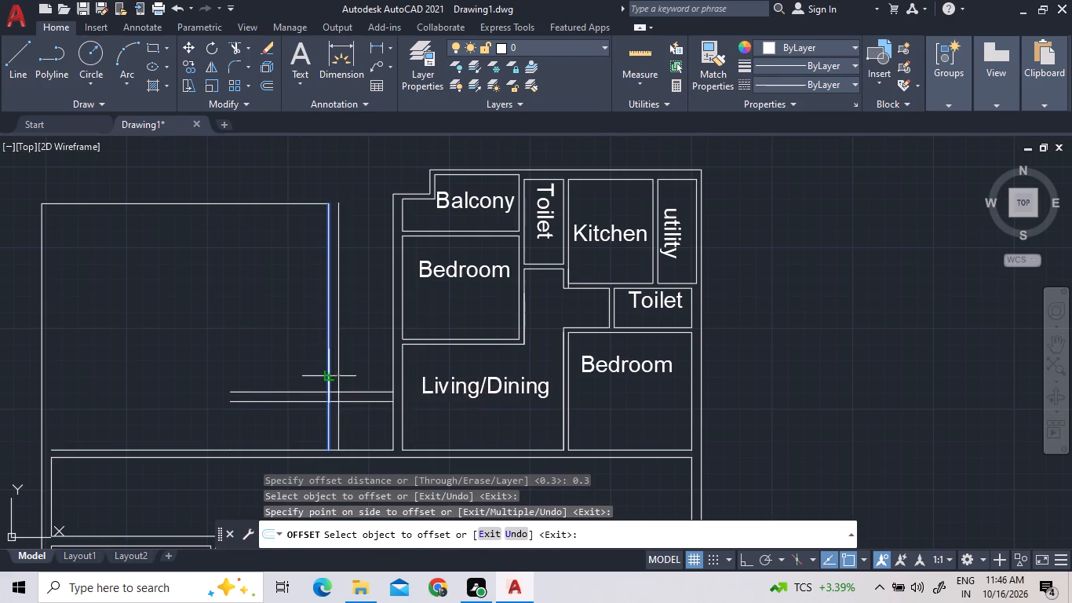
pyautogui.click(308, 371)
pyautogui.press('Escape')
# Trim the two horizontal wall lines where they run into the empty room past its inner vertical wall line.
pyautogui.press('t')
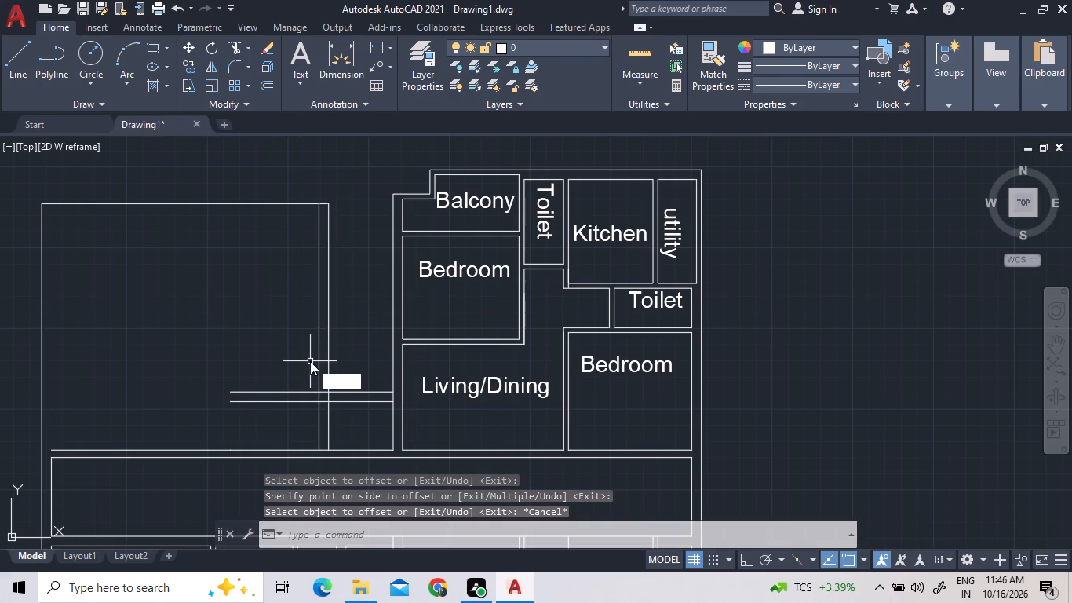
pyautogui.press('r')
pyautogui.press('space')
pyautogui.click(306, 374)
pyautogui.click(302, 421)
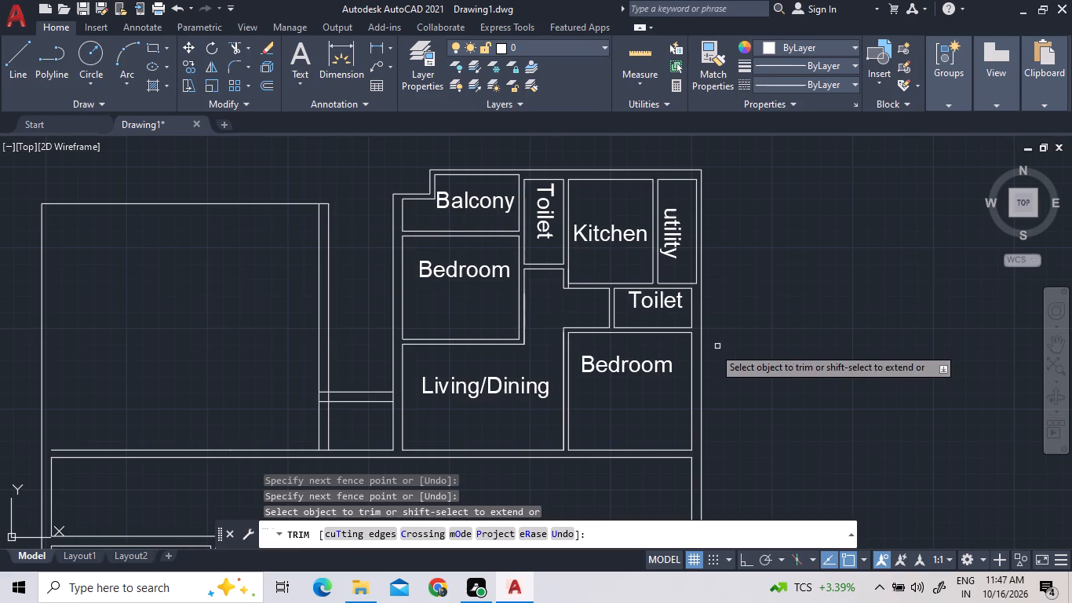
pyautogui.press('Escape')
pyautogui.press('Escape')
pyautogui.press('Escape')
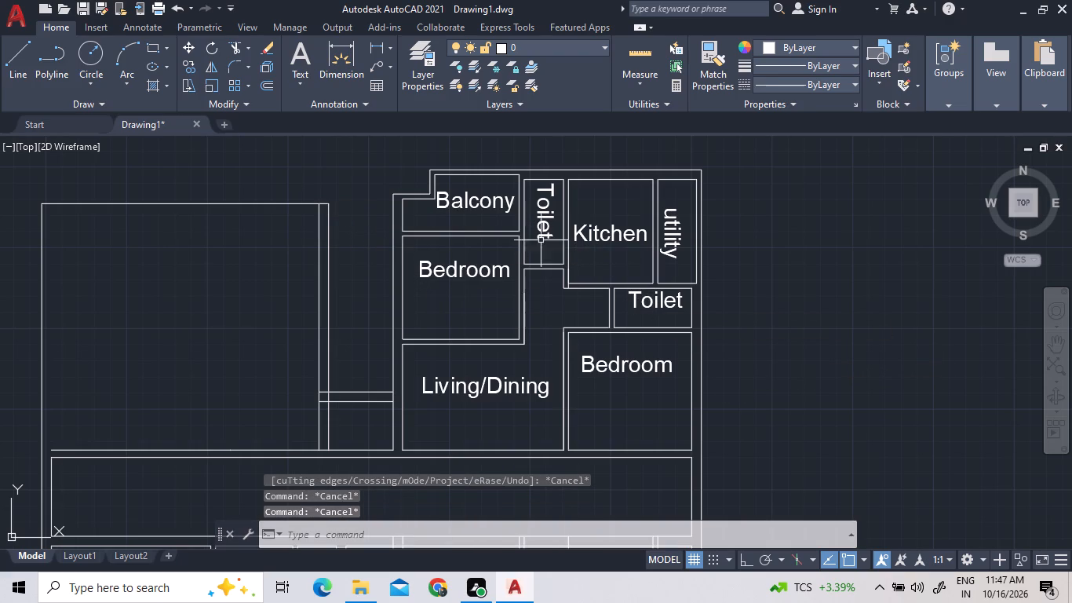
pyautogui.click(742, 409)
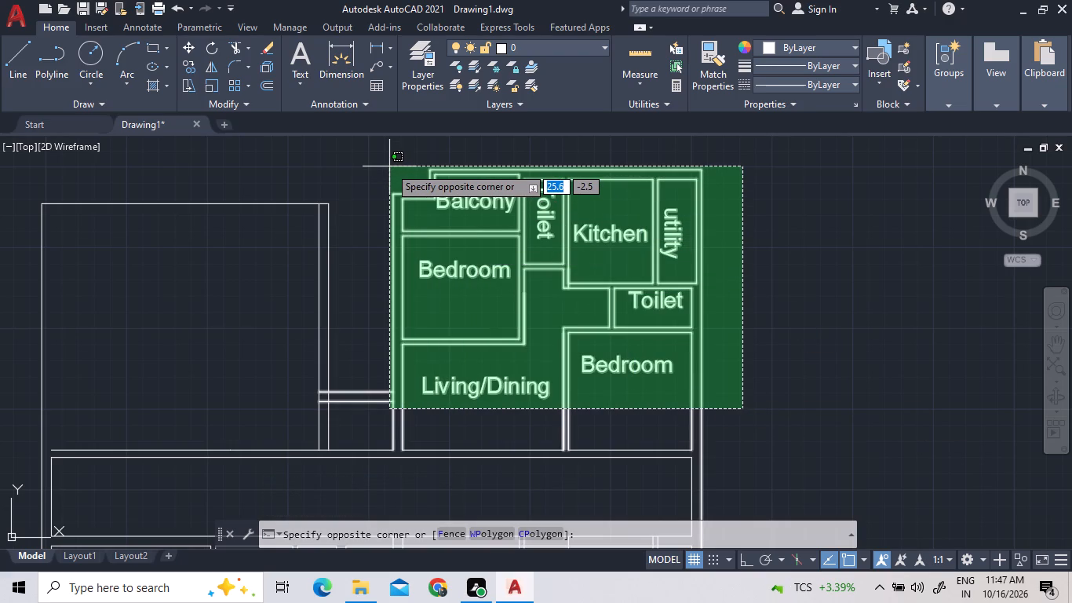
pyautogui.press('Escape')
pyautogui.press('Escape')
# Draw a 2.0 long horizontal line across the passage between its two facing wall lines, below the pair of horizontal wall lines.
pyautogui.write('l')
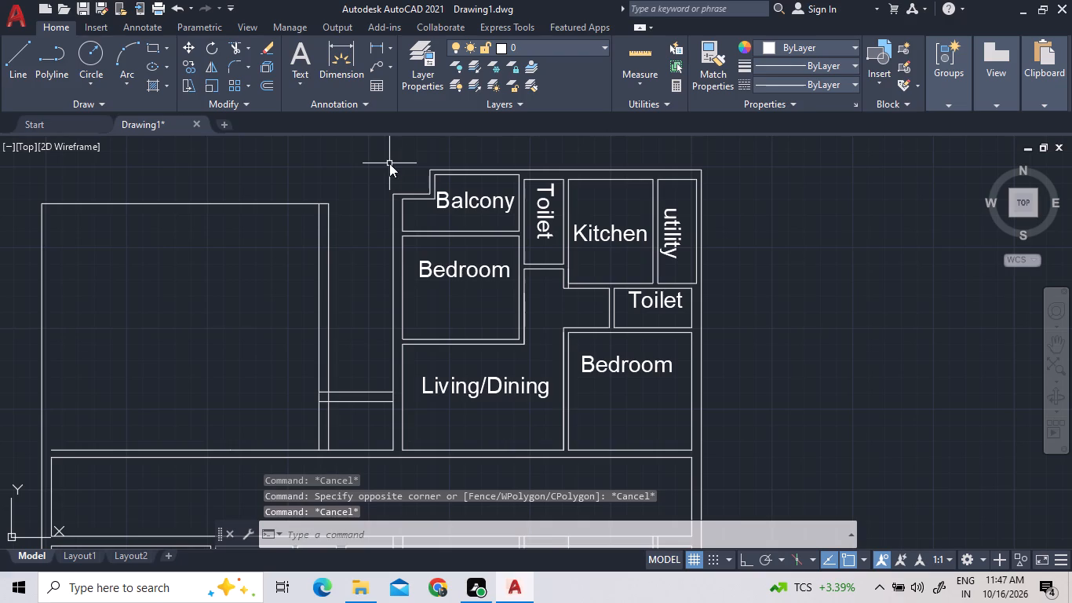
pyautogui.press('space')
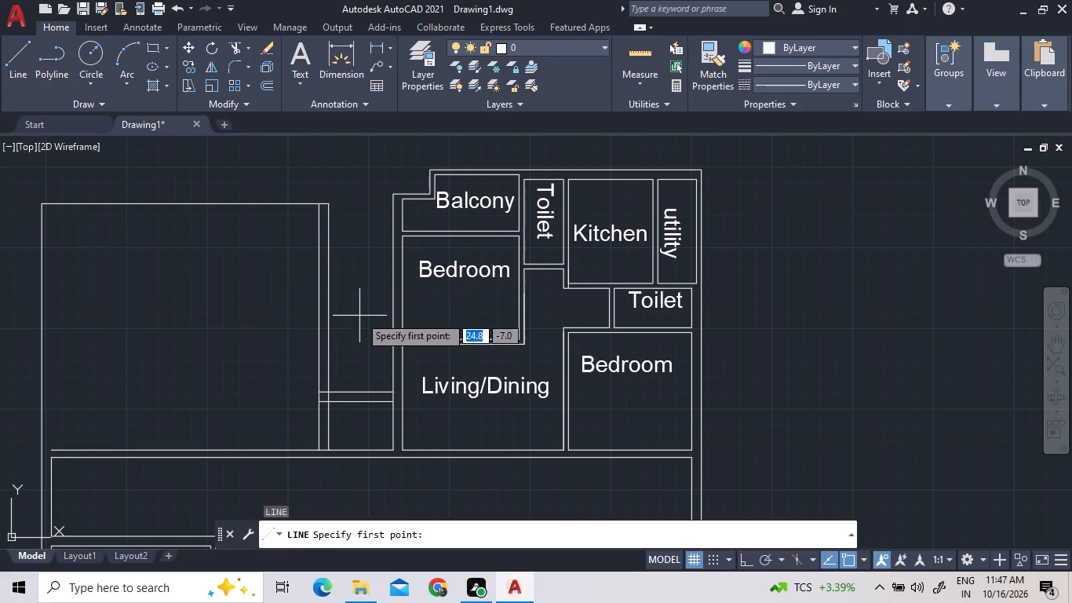
pyautogui.scroll(3, 330, 415)
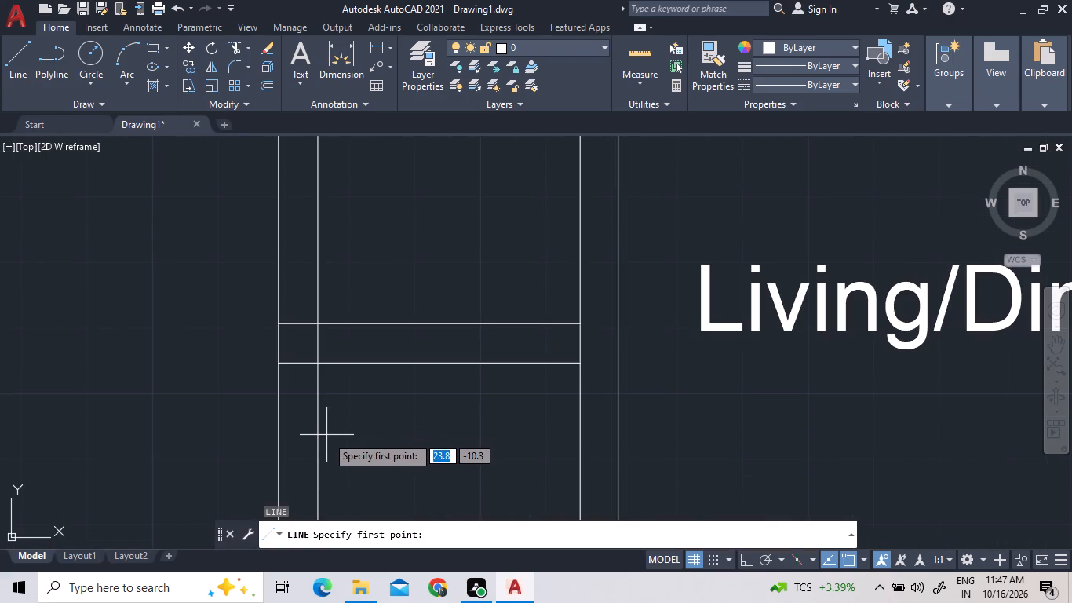
pyautogui.click(318, 450)
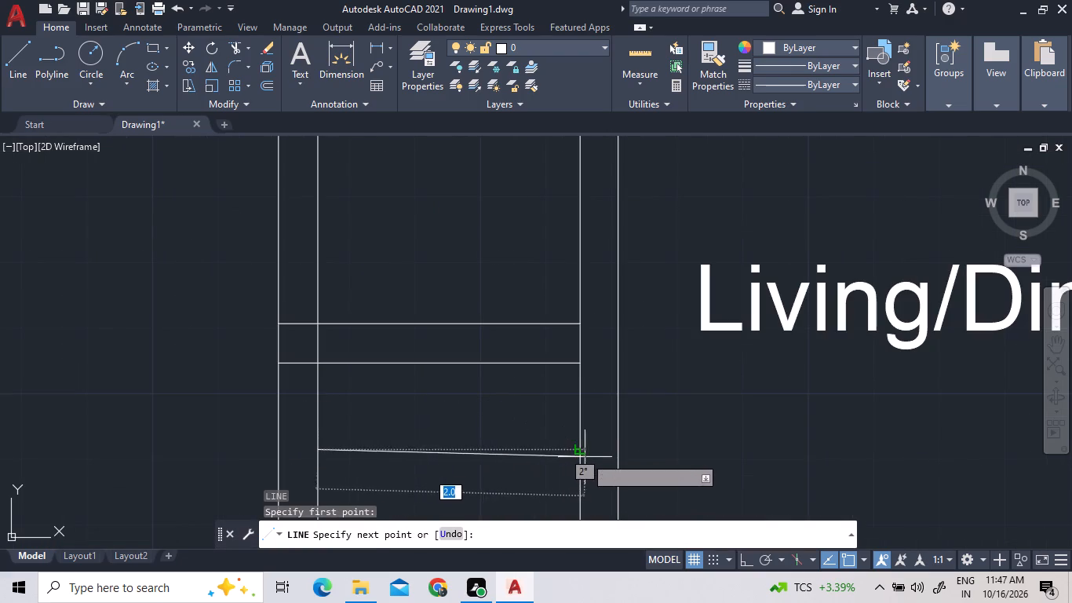
pyautogui.click(585, 452)
pyautogui.rightClick(583, 452)
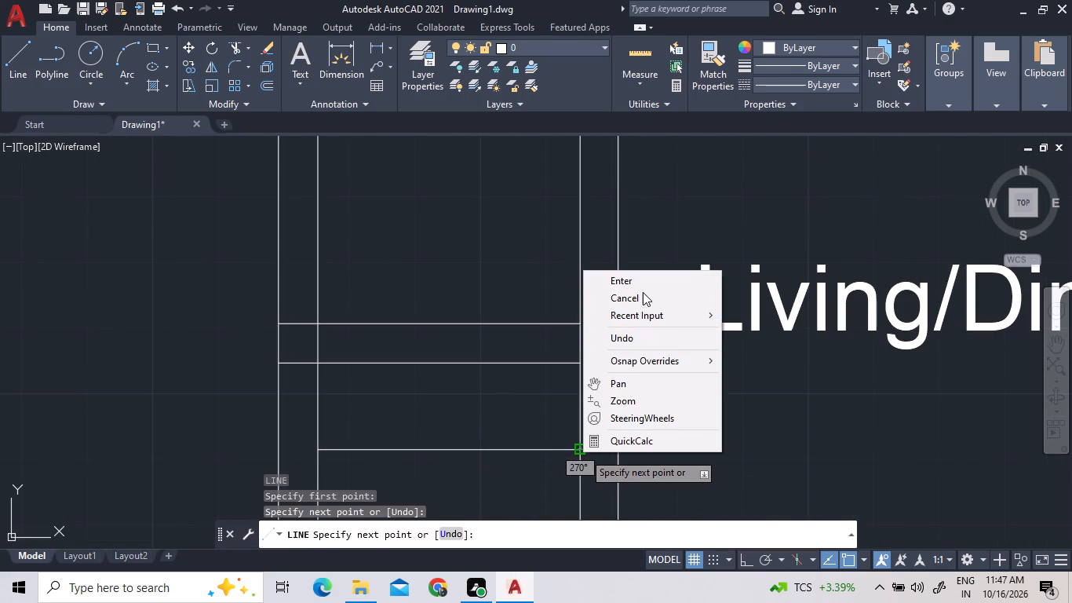
pyautogui.click(646, 283)
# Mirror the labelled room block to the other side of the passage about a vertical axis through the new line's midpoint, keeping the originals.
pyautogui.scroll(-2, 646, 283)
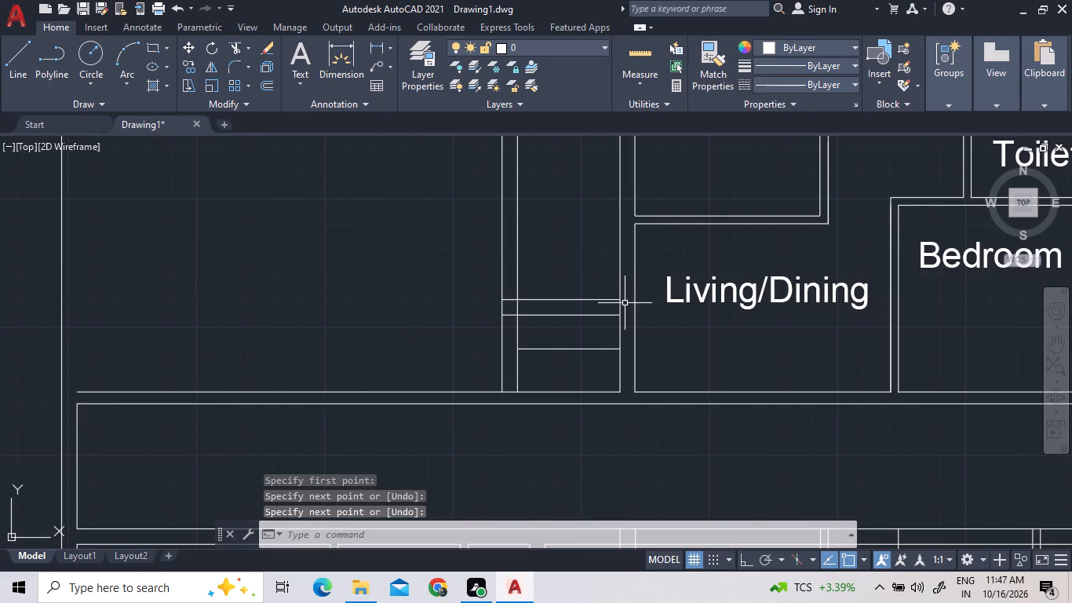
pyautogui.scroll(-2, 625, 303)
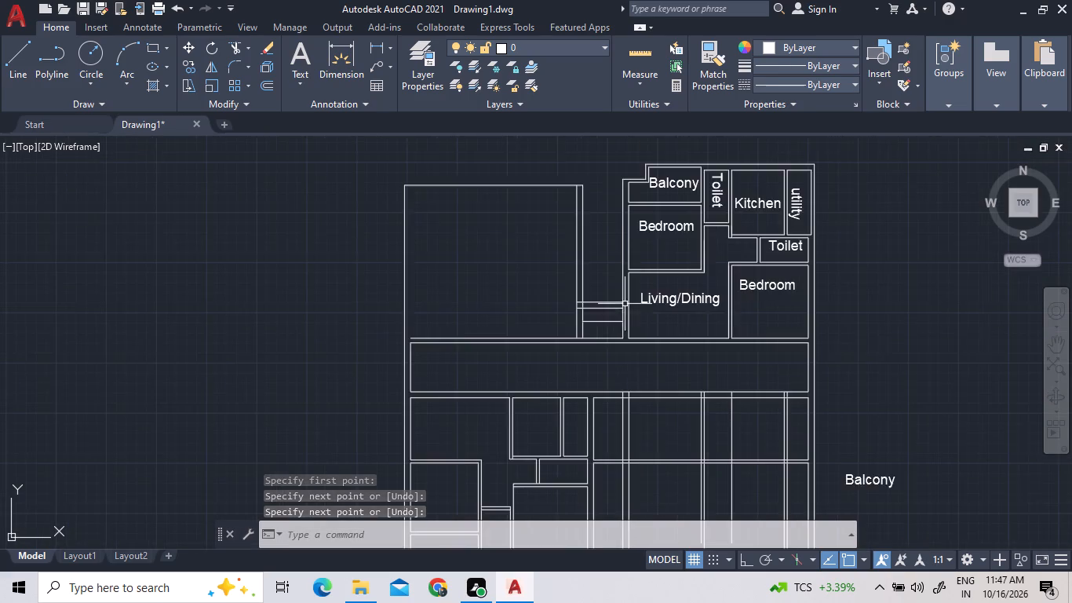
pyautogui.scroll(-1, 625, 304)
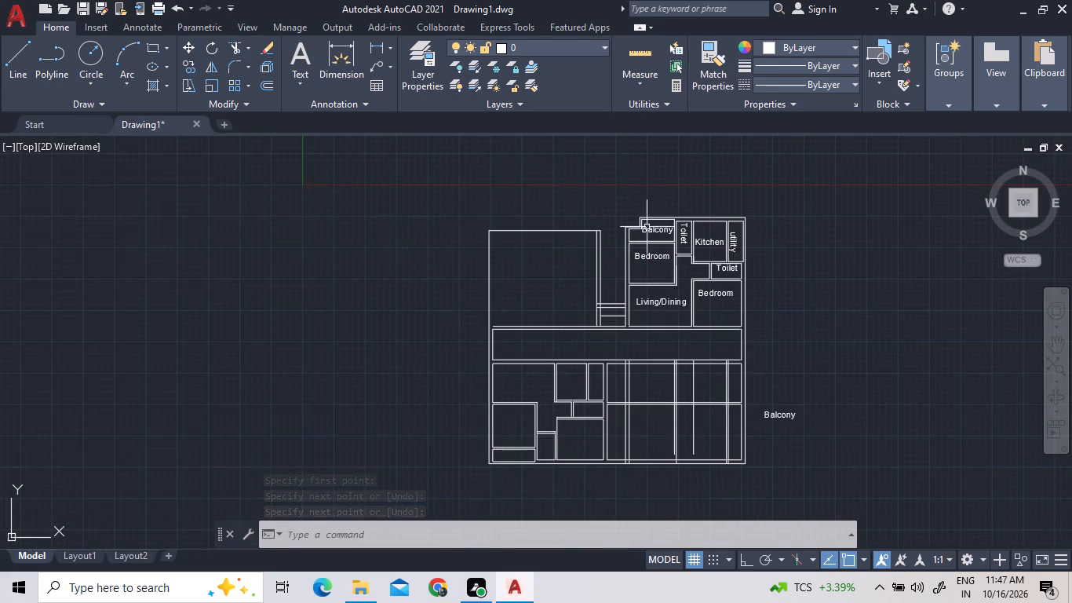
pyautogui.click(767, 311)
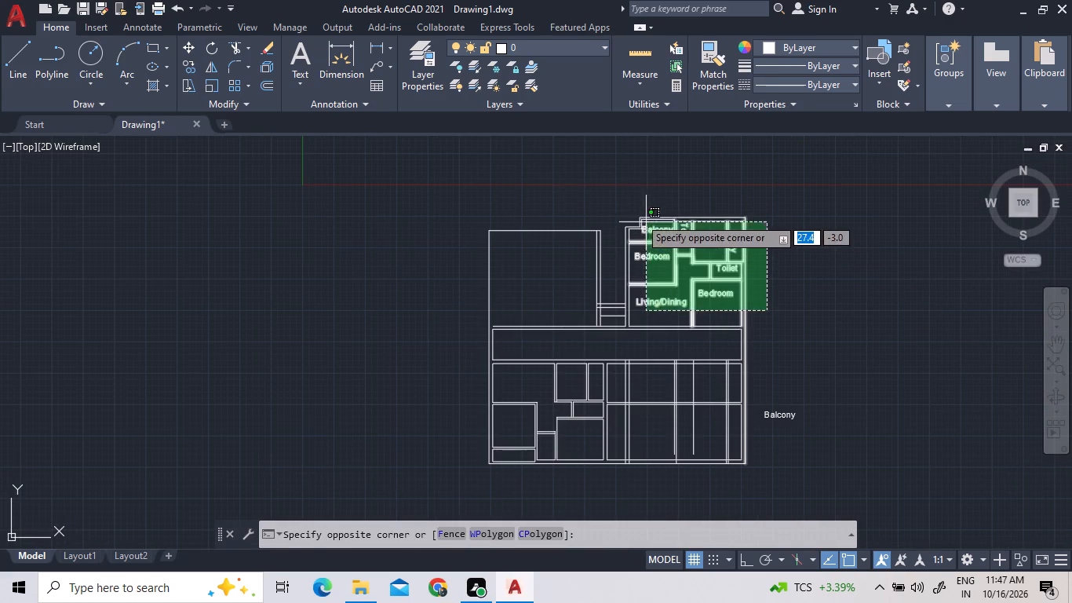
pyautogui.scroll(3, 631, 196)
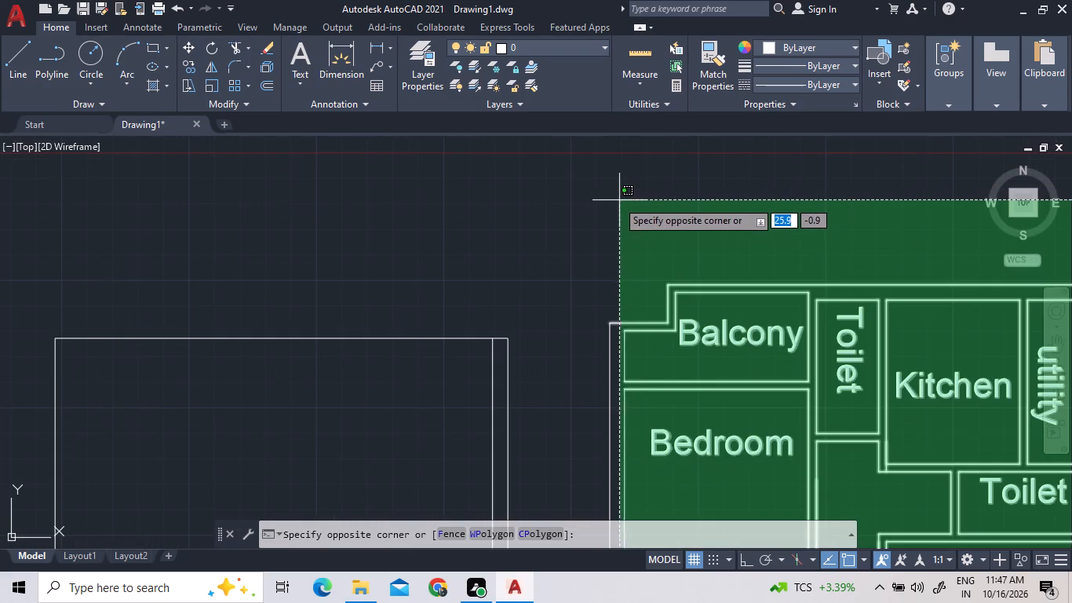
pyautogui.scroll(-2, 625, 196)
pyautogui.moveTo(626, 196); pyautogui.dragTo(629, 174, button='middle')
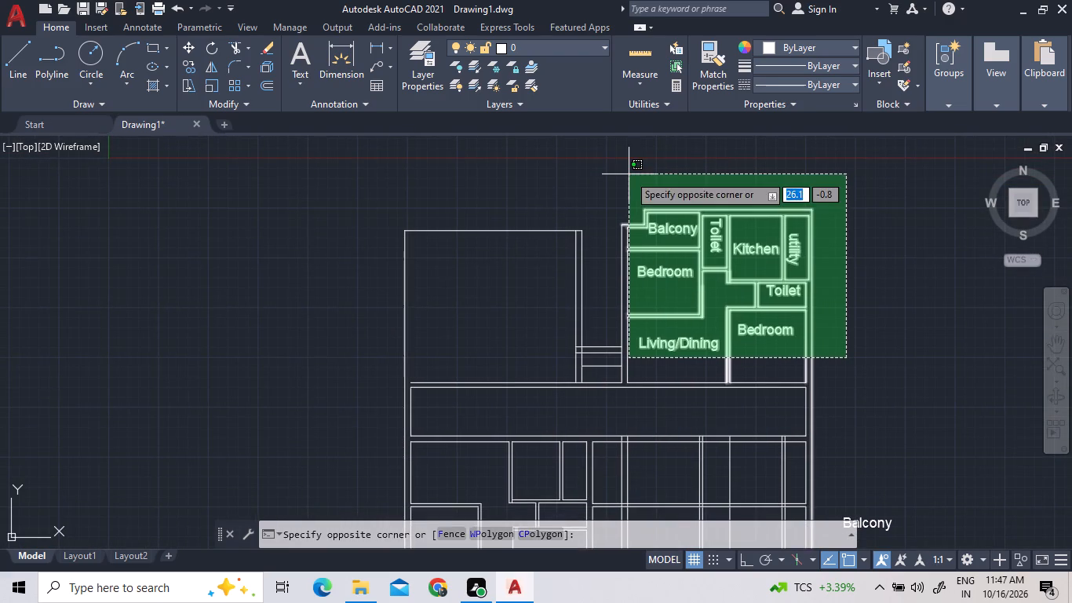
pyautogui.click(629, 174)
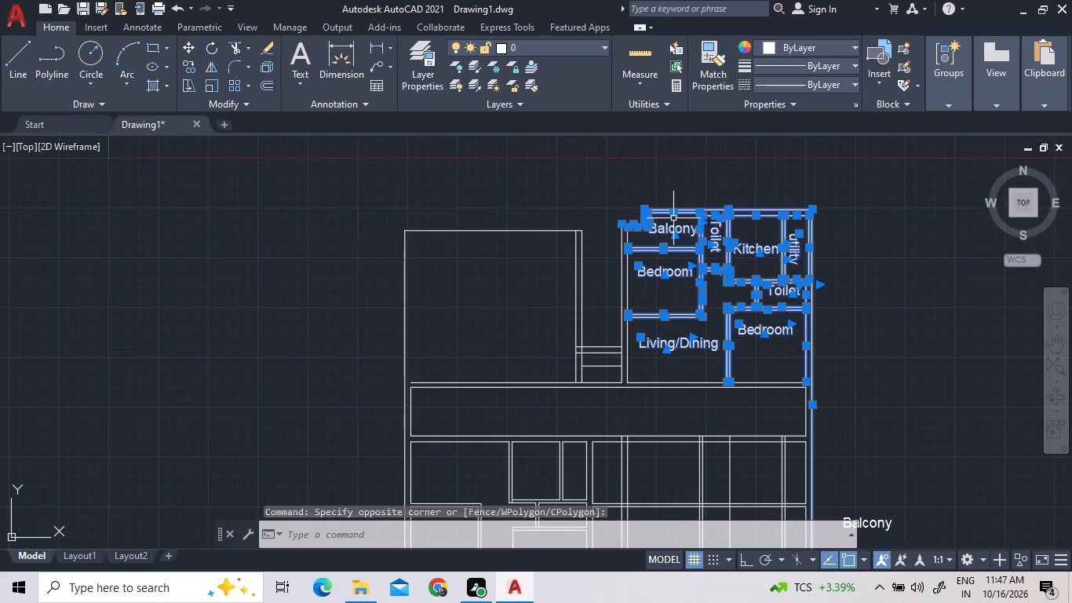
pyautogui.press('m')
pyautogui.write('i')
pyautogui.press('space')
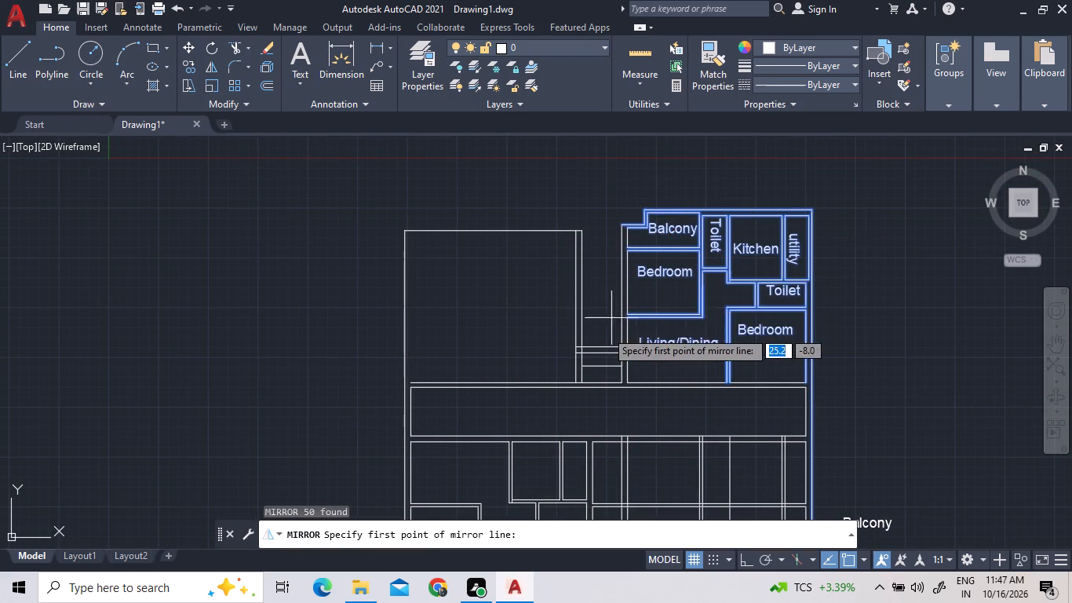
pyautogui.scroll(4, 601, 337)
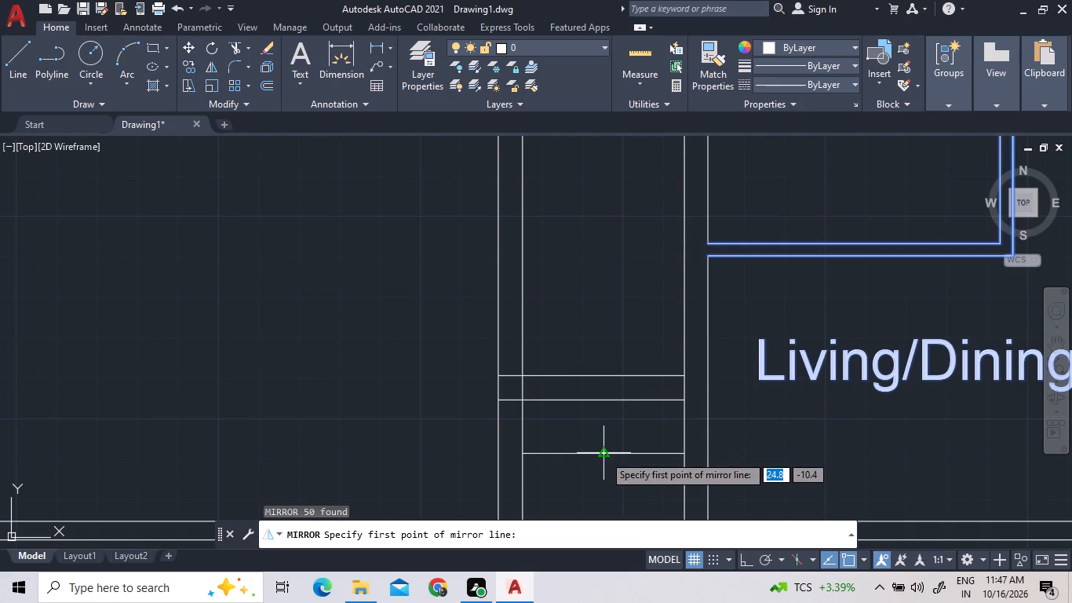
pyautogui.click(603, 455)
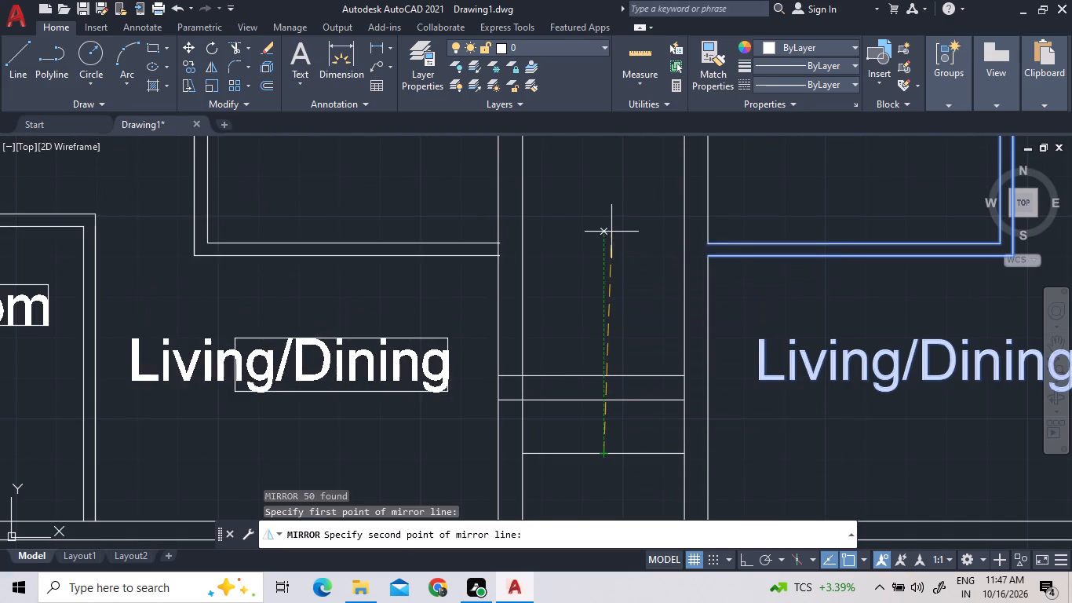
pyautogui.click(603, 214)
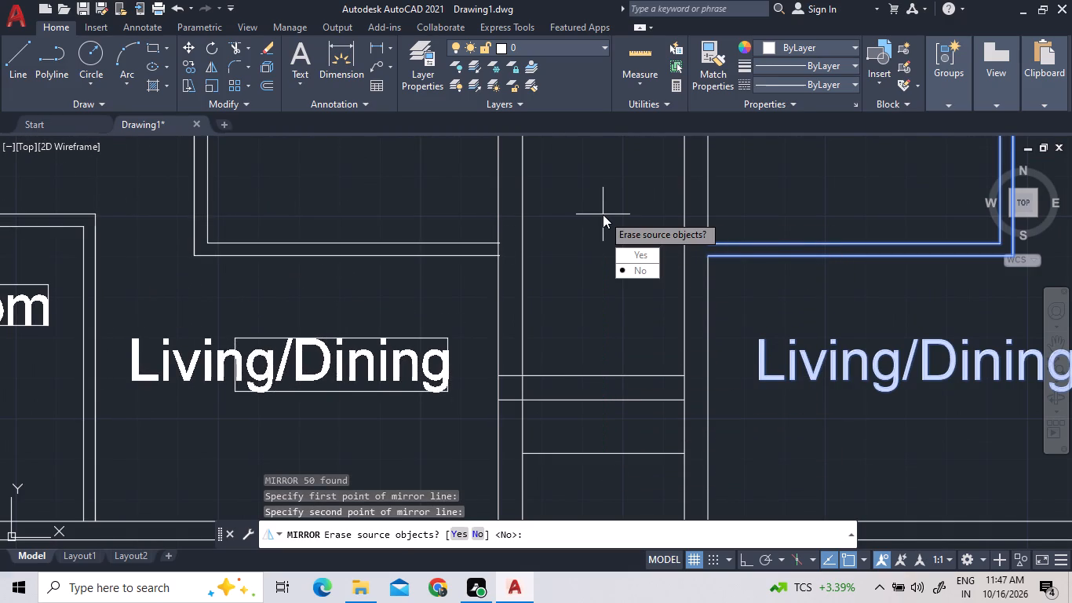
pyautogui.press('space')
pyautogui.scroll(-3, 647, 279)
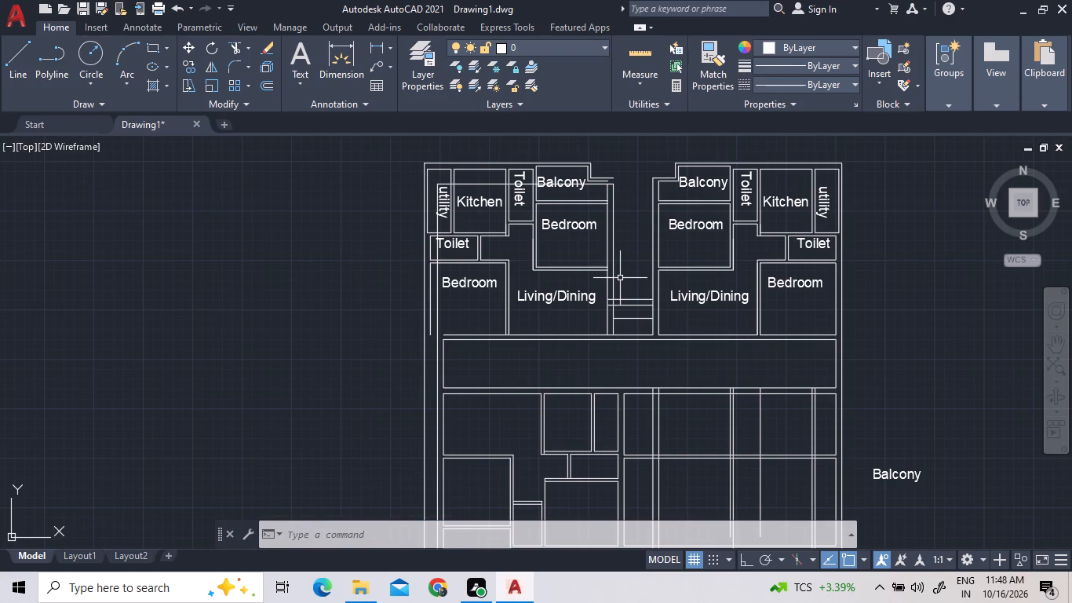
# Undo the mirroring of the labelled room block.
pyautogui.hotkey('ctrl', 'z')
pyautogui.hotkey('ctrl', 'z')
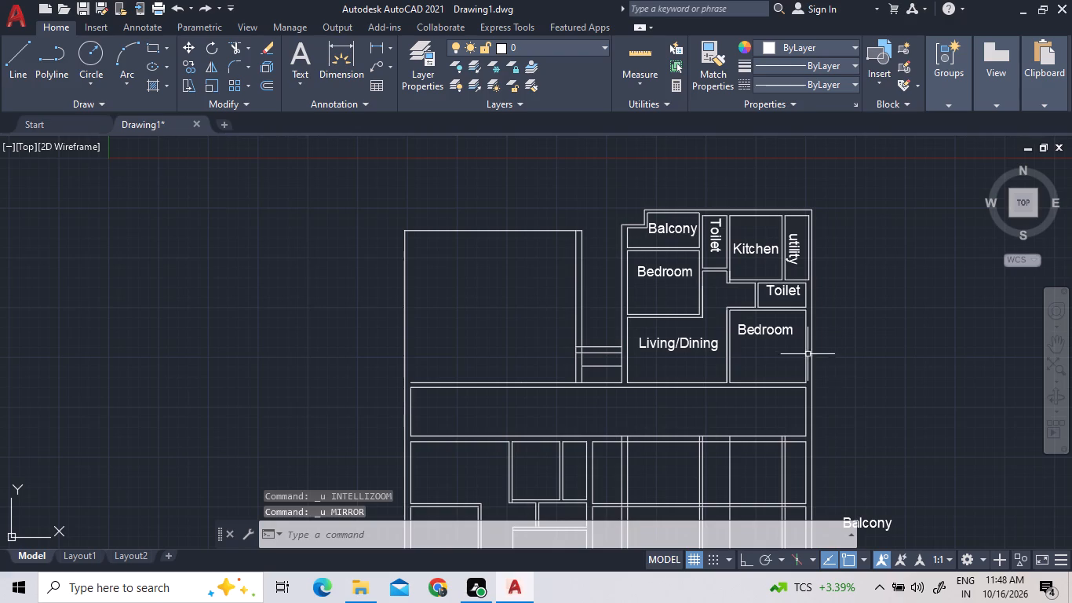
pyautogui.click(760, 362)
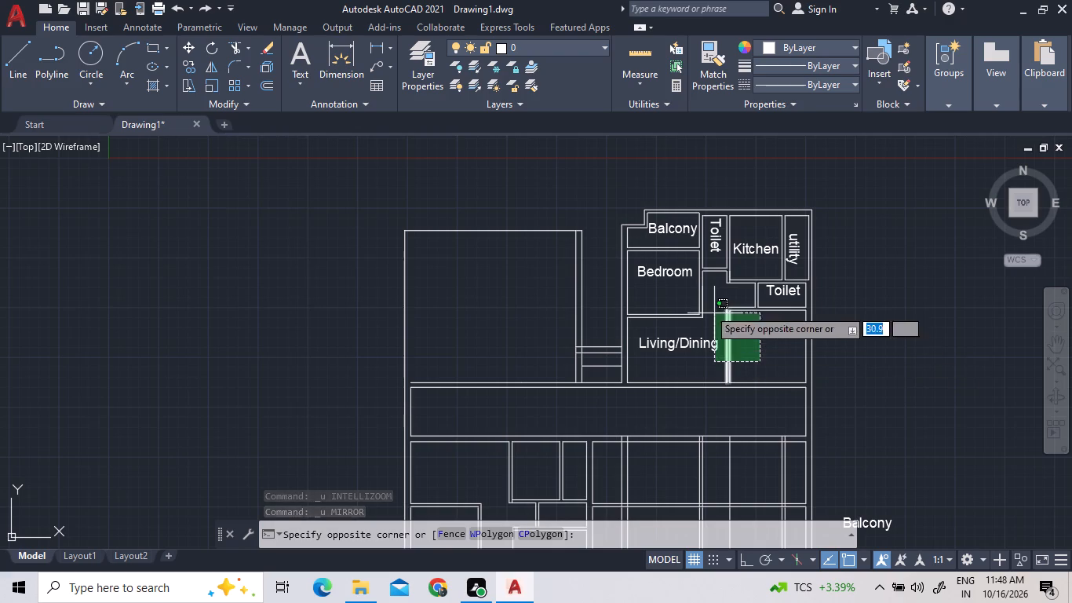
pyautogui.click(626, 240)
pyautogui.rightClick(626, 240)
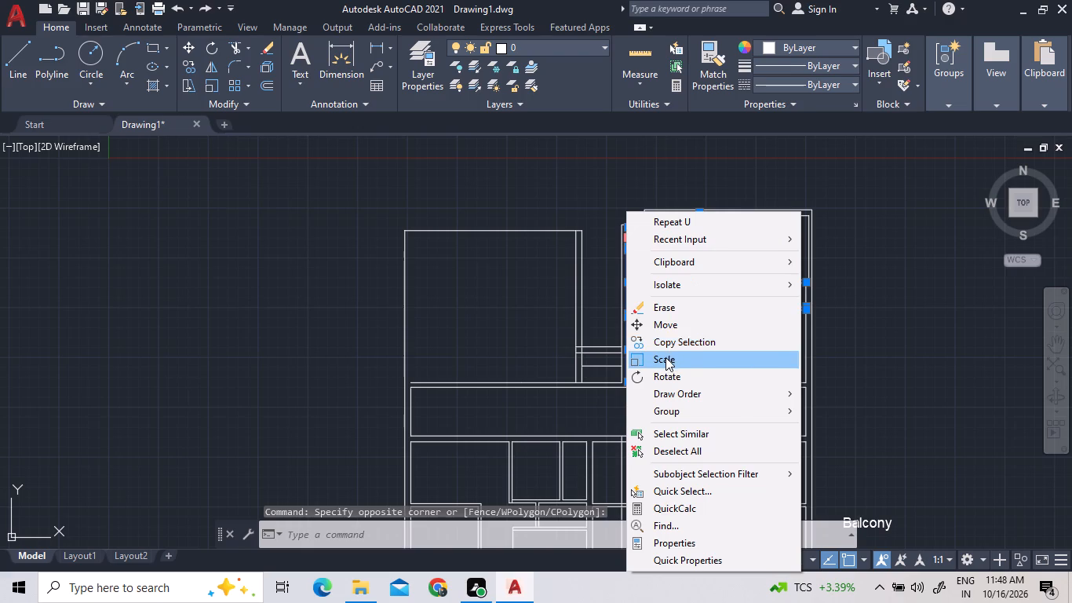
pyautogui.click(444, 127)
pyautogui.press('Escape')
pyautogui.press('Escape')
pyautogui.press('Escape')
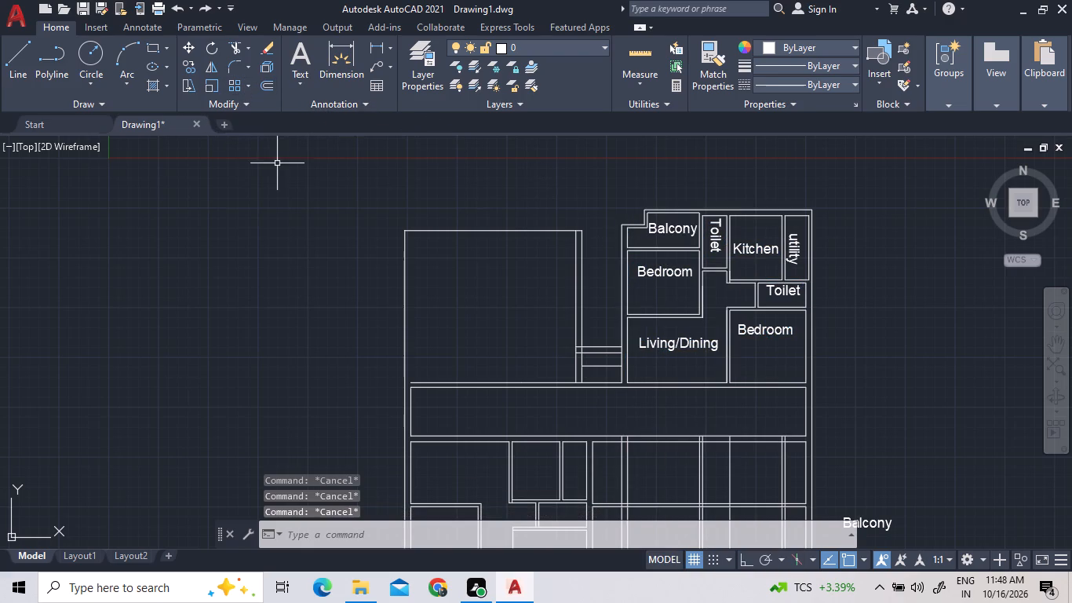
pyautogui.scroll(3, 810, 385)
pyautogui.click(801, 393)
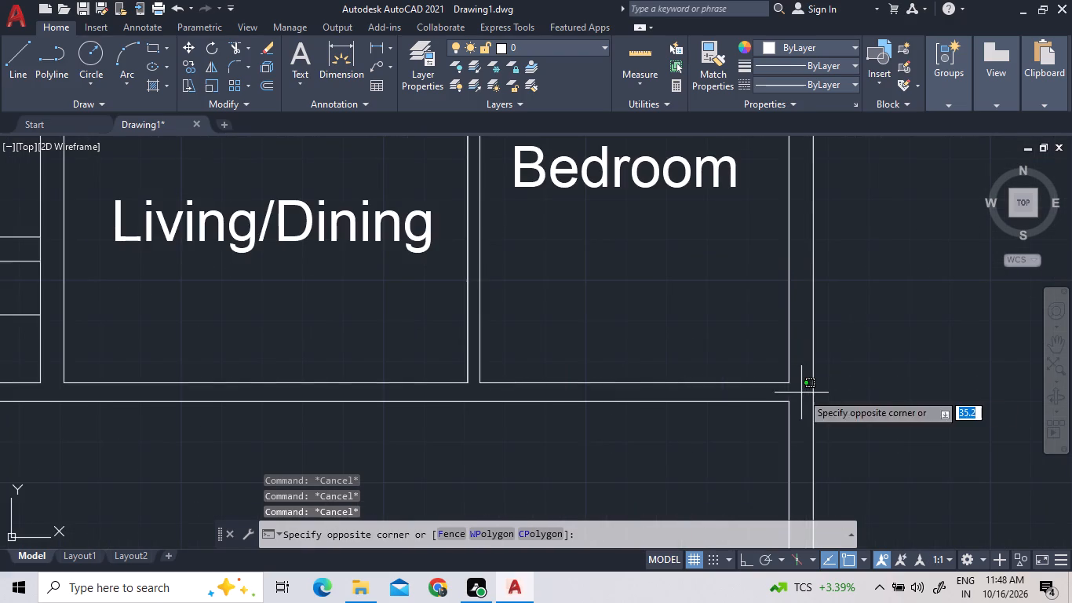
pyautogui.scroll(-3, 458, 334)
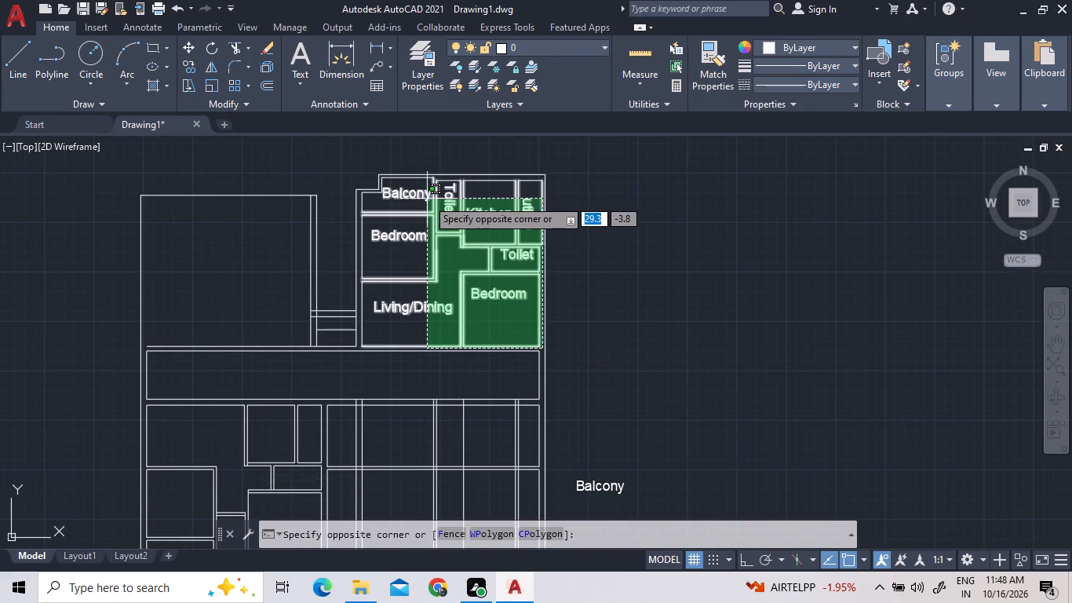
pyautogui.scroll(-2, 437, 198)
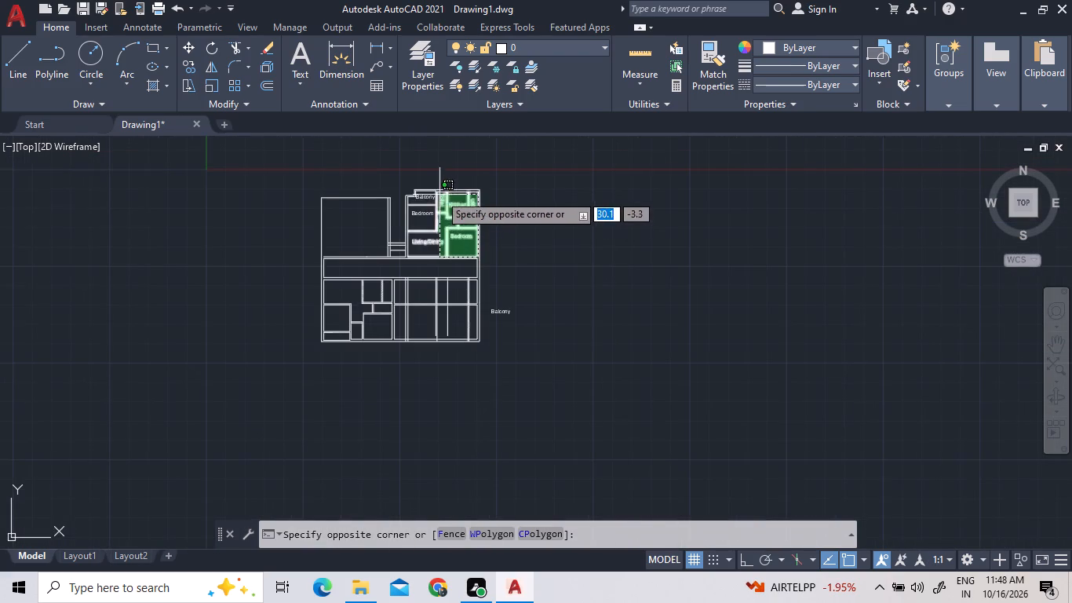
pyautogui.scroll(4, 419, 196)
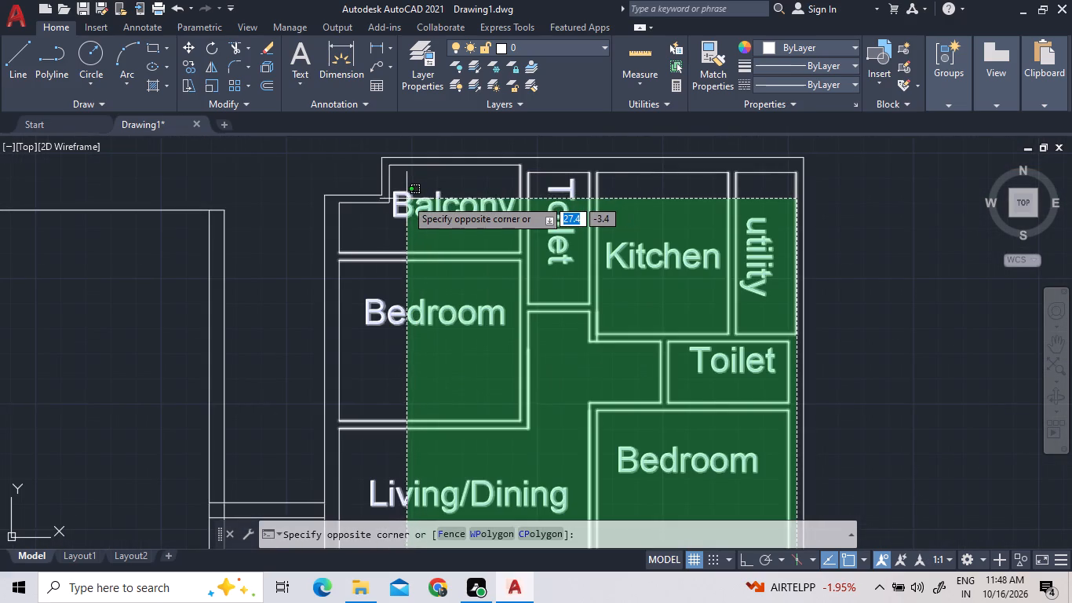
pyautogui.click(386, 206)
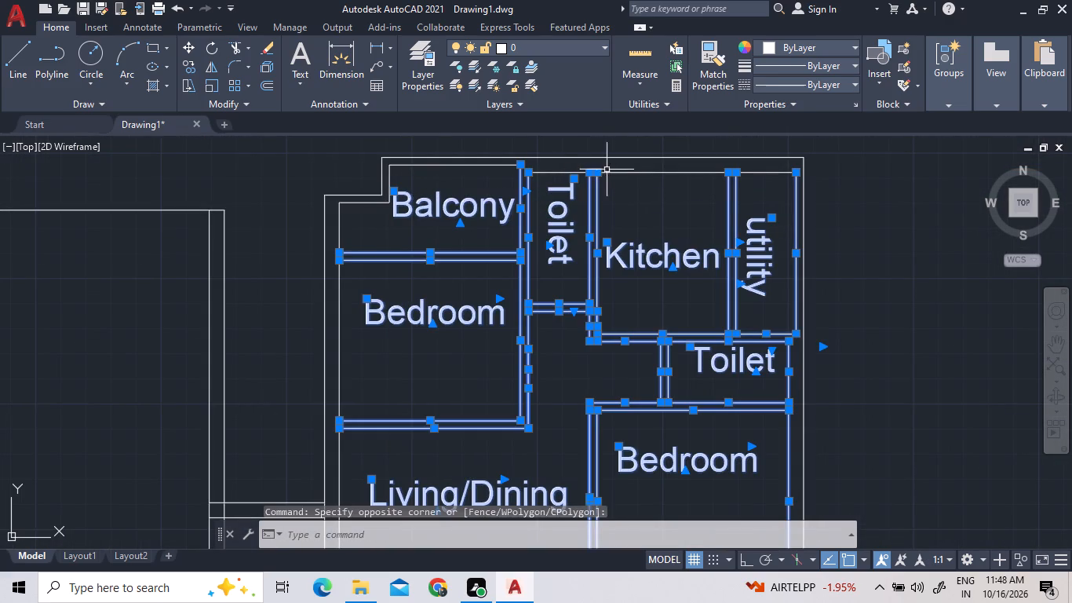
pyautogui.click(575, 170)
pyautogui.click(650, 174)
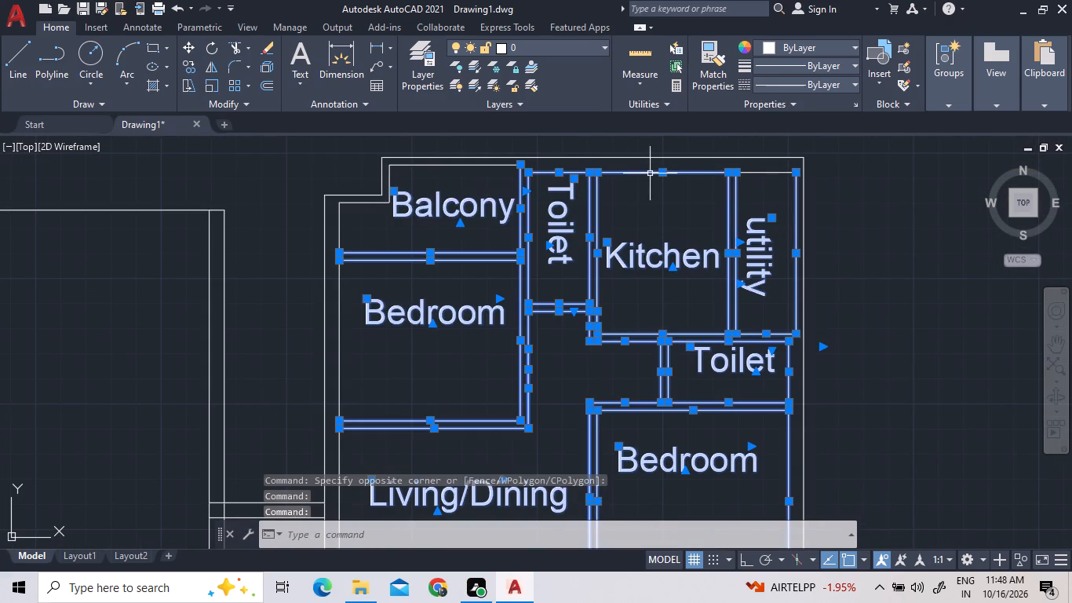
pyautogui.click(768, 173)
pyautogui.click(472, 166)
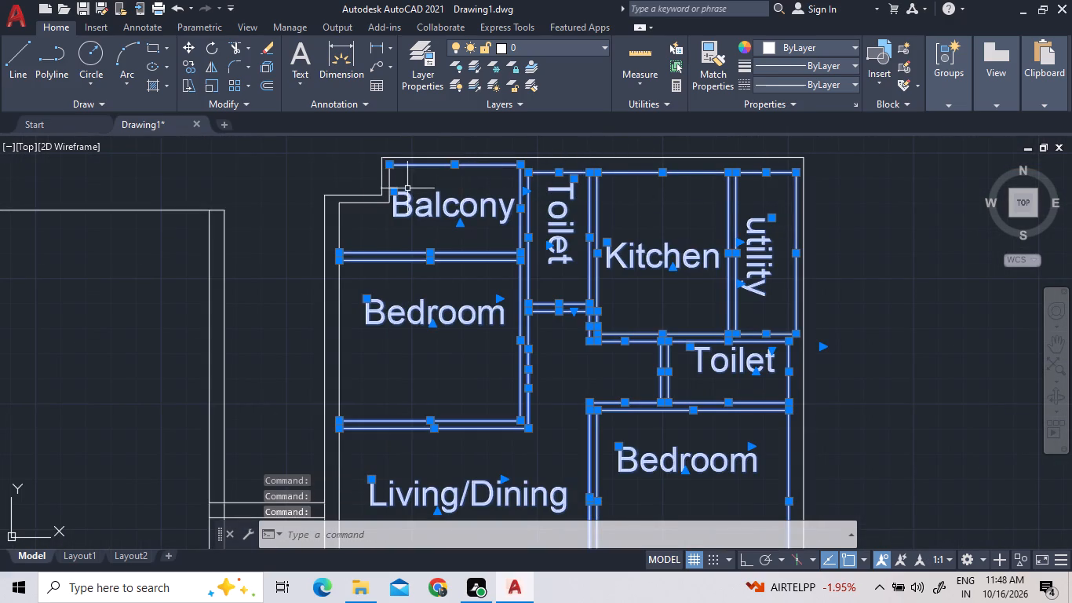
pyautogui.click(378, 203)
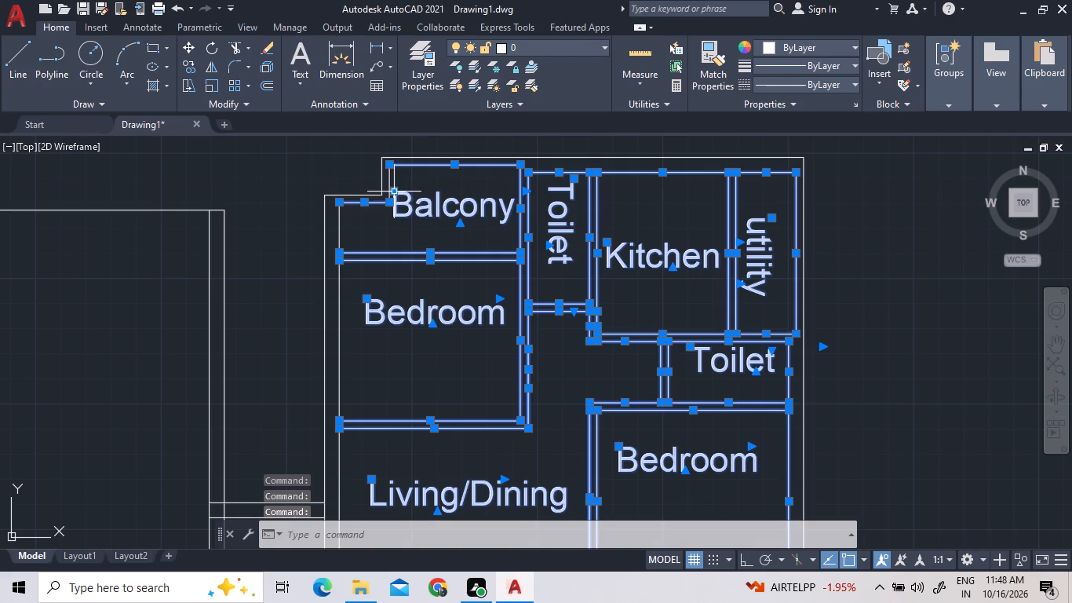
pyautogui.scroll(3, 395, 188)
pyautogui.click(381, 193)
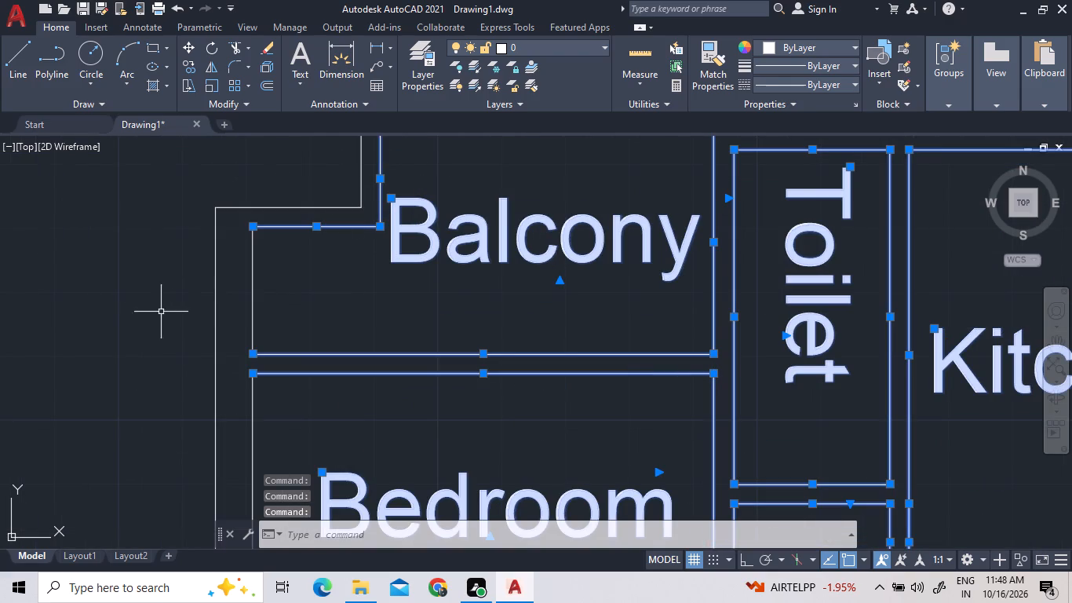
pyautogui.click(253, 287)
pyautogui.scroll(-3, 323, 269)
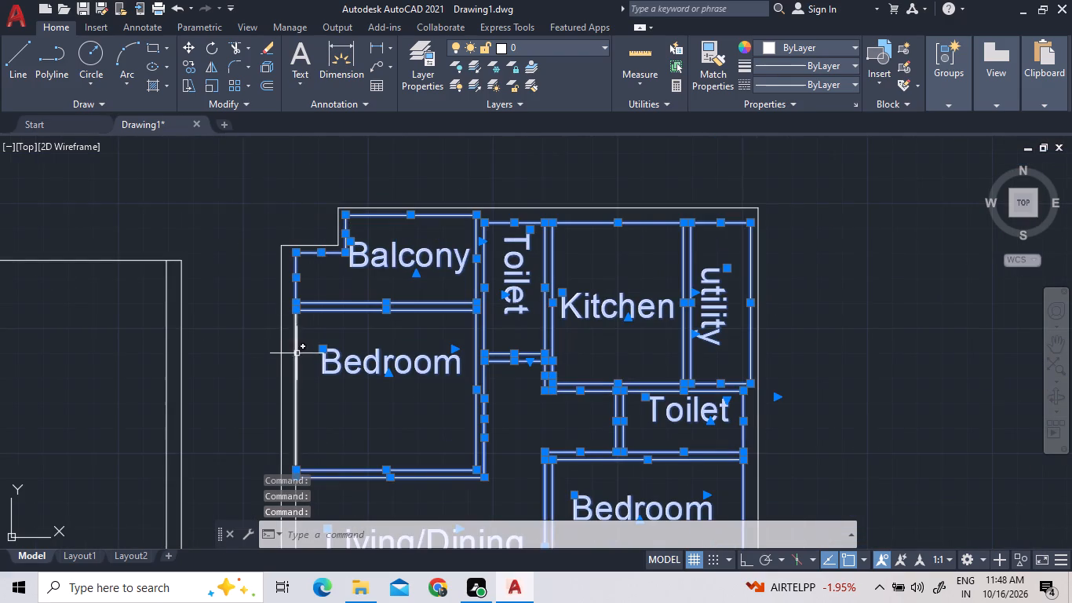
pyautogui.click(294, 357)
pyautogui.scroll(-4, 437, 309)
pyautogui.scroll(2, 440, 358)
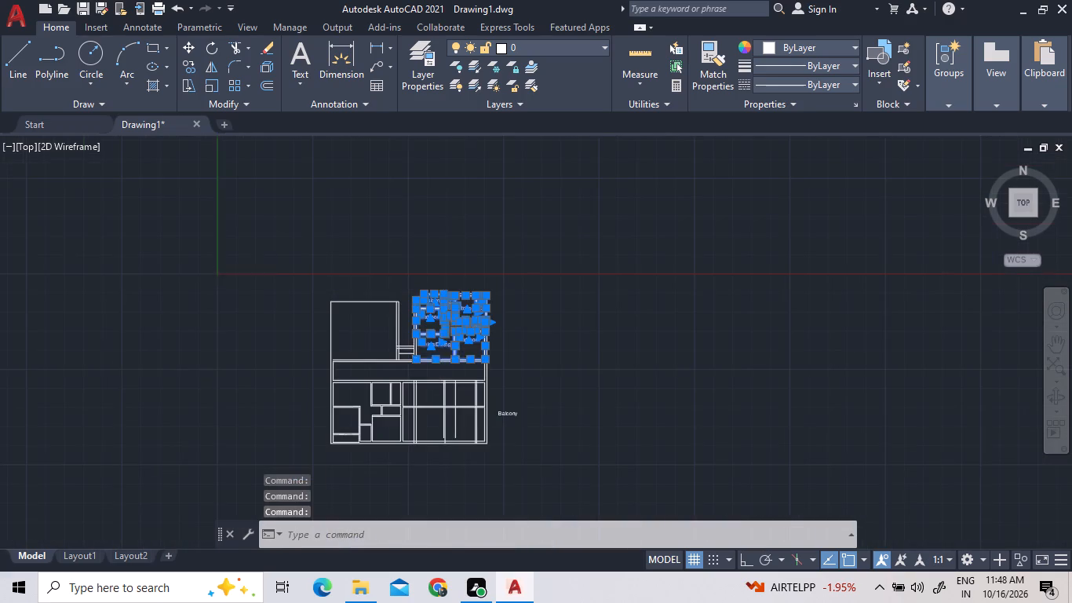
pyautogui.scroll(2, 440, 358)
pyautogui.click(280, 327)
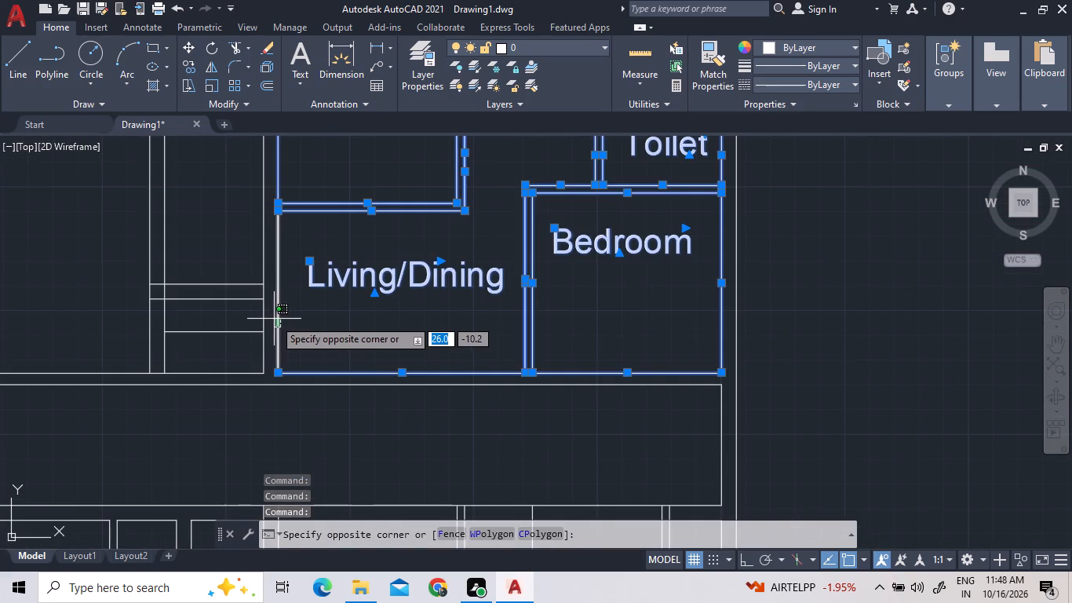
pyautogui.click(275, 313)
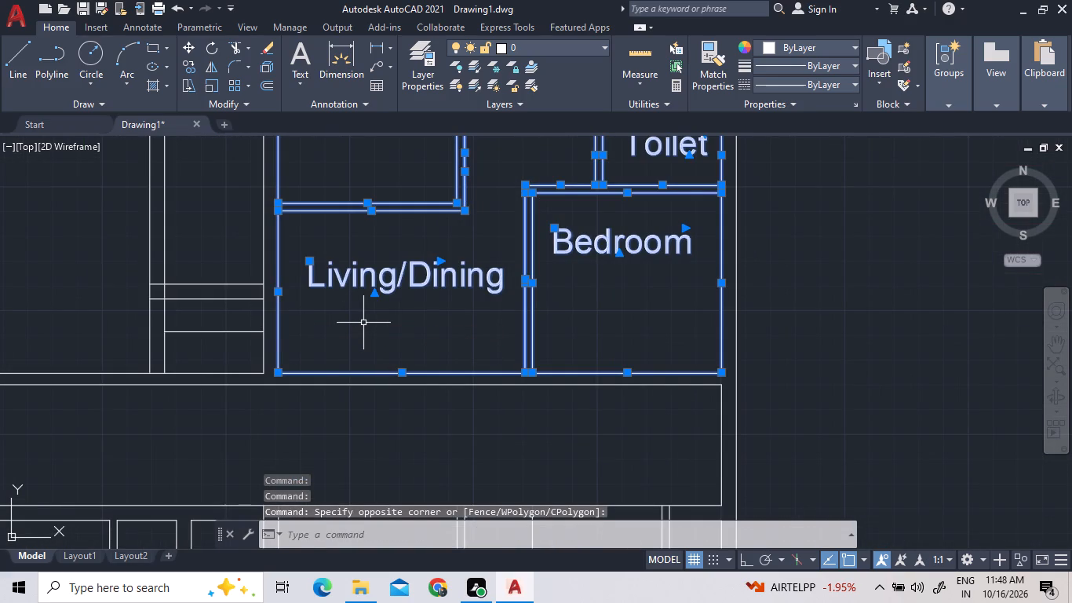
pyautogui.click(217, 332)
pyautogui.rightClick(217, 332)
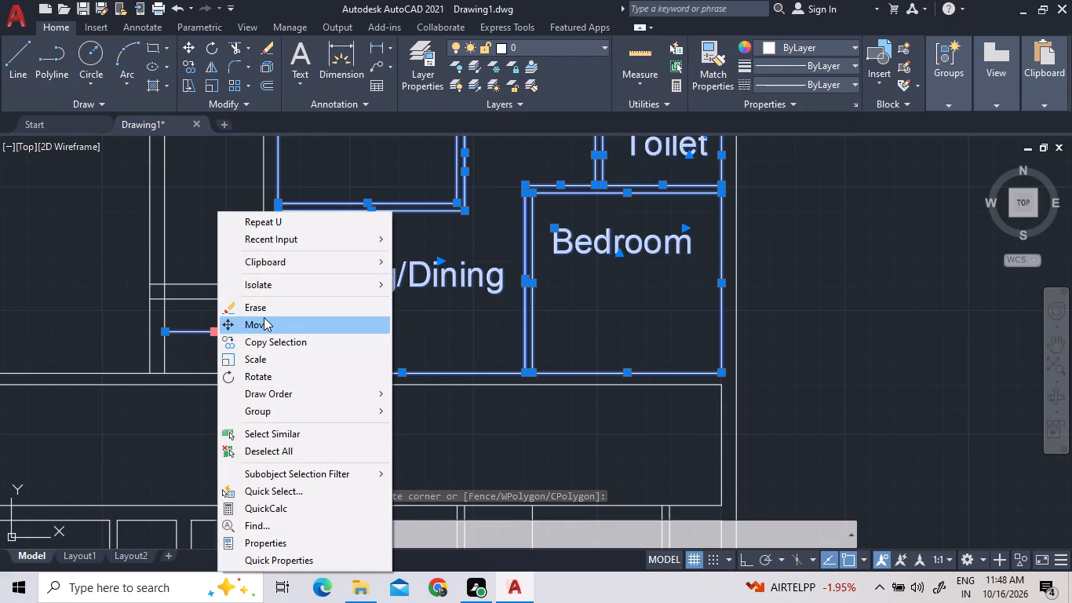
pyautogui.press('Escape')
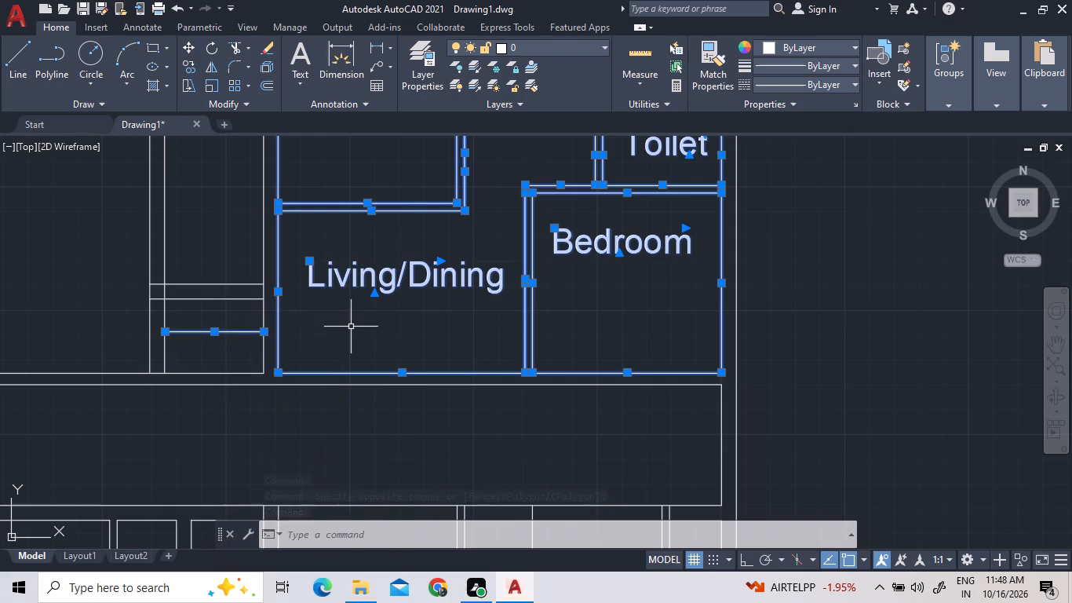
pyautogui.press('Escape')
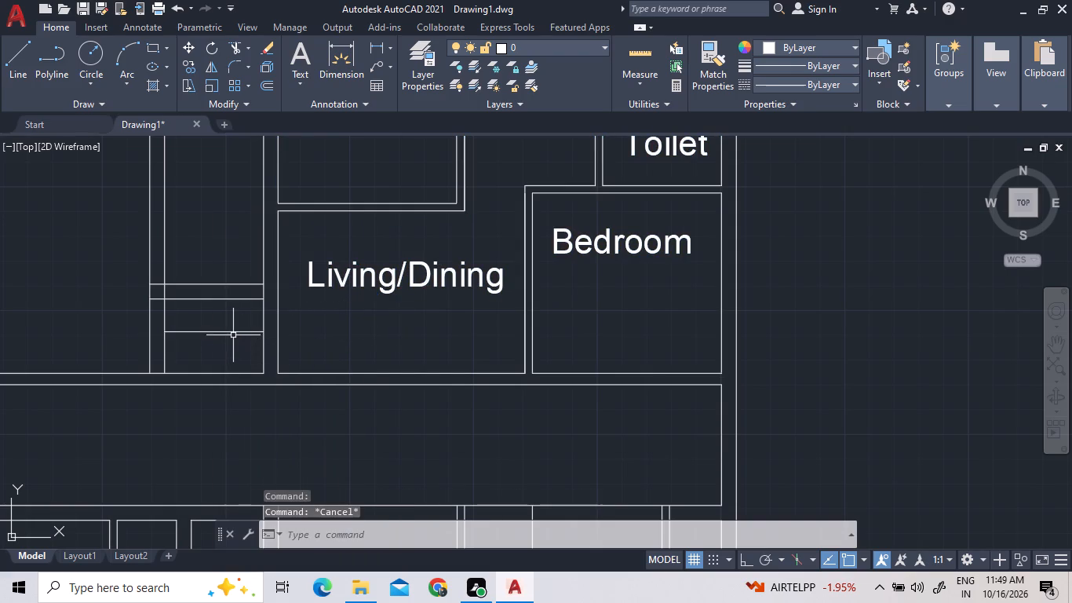
# Erase the single horizontal line spanning the passage below the pair of horizontal wall lines.
pyautogui.click(234, 334)
pyautogui.click(226, 334)
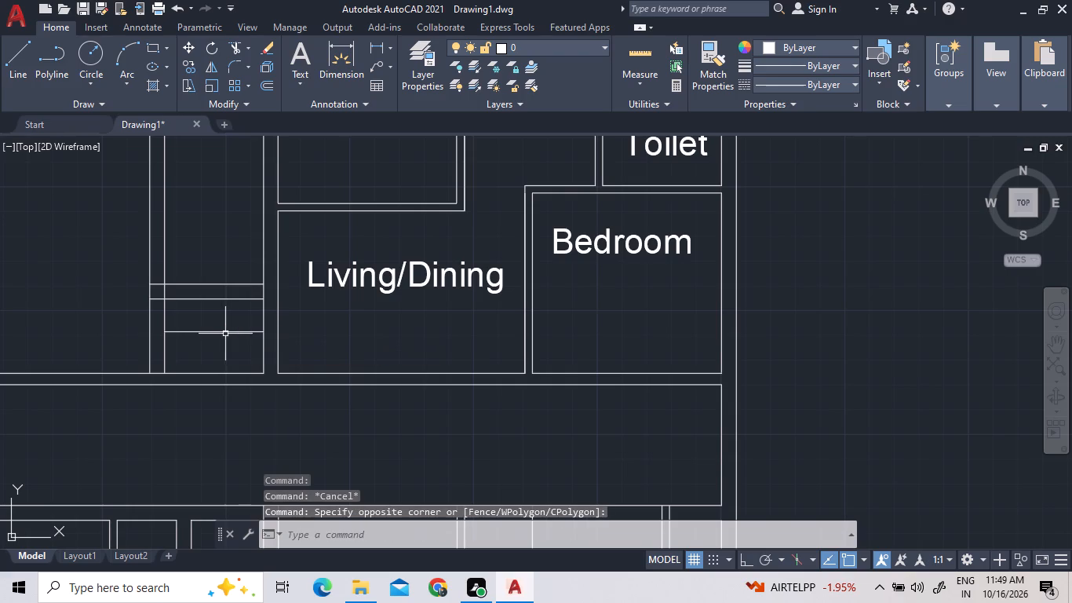
pyautogui.click(237, 332)
pyautogui.press('Delete')
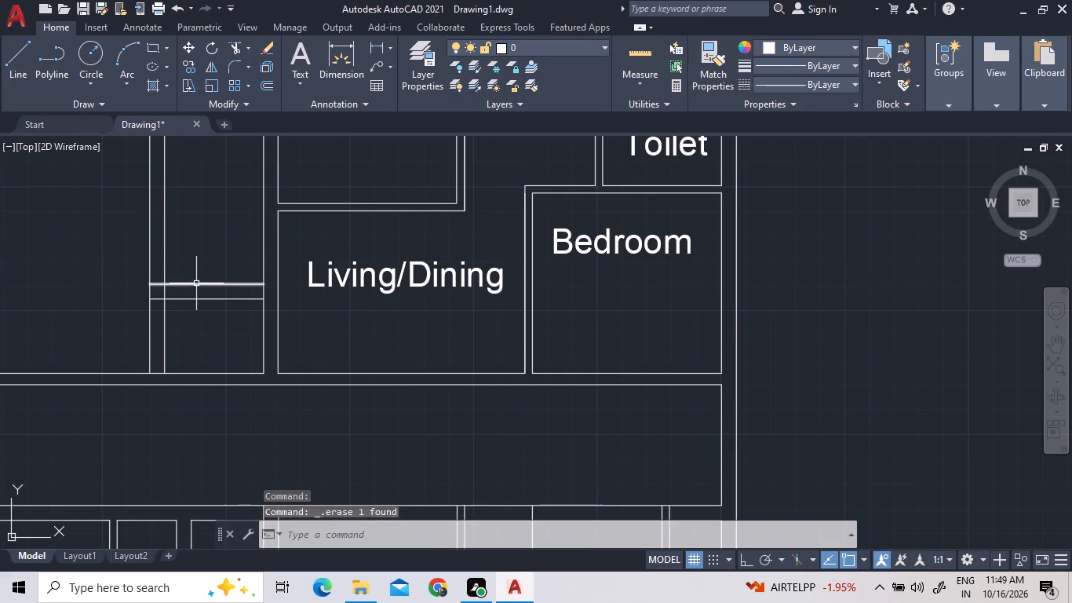
# Draw a short vertical line across the passage's two horizontal wall lines, connecting their midpoints.
pyautogui.click(25, 84)
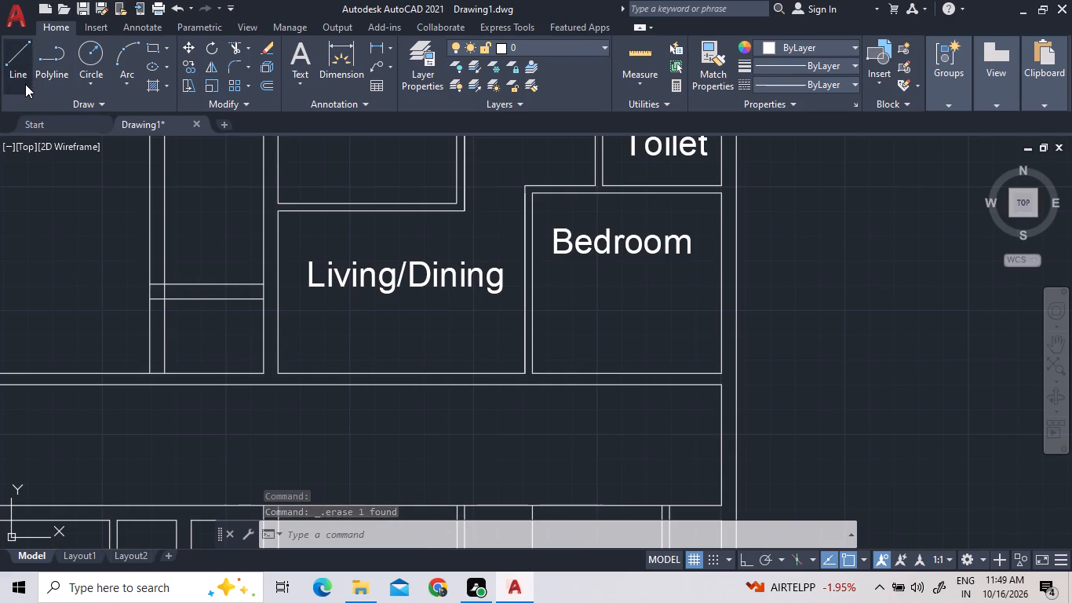
pyautogui.click(205, 284)
pyautogui.click(205, 295)
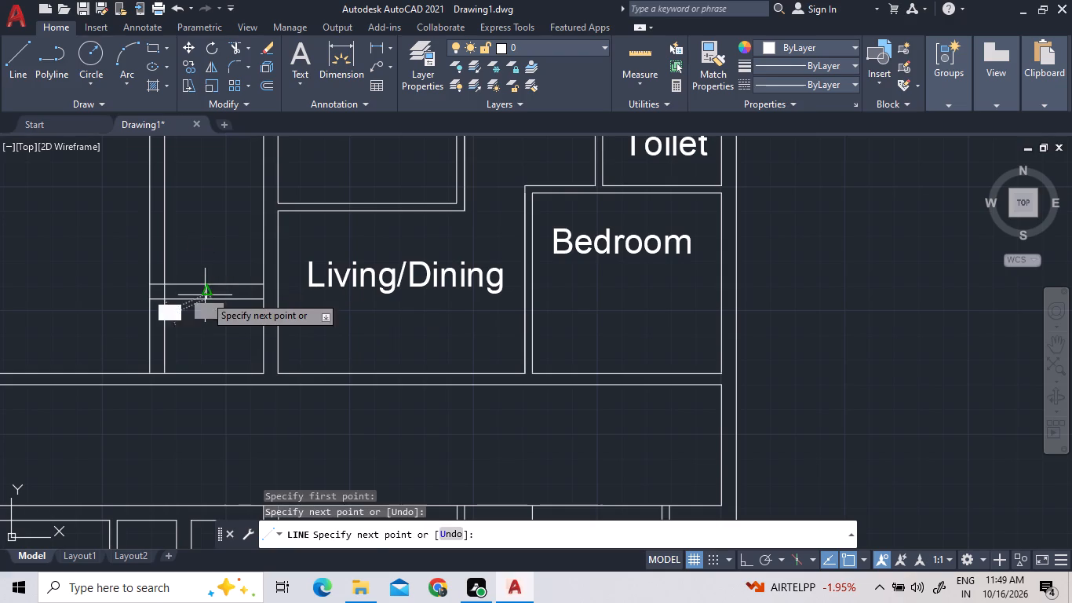
pyautogui.press('Escape')
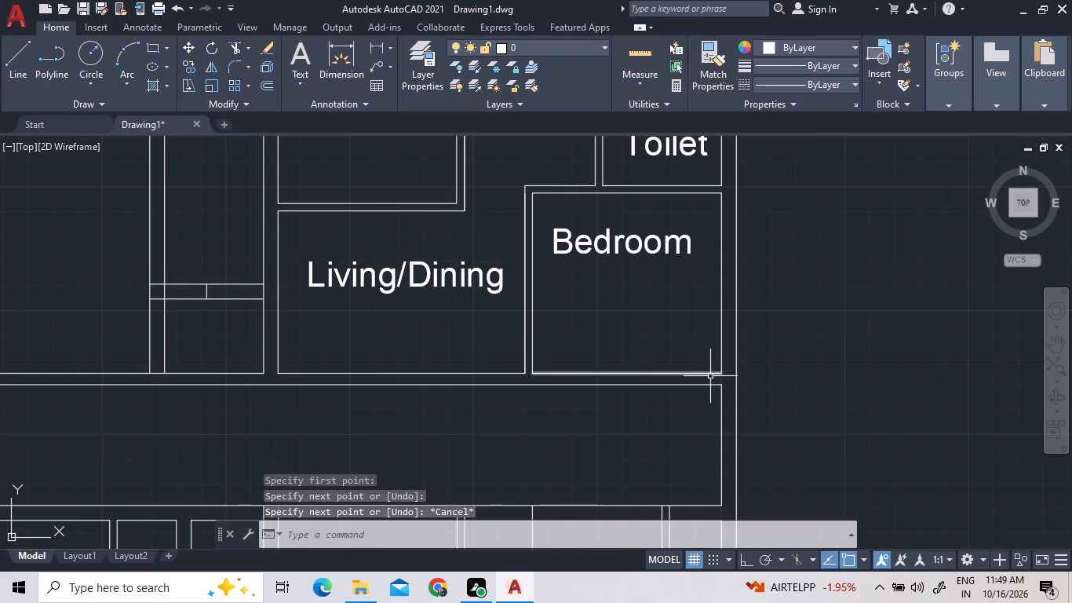
# Copy the labelled room block about 11.2 horizontally, with Ortho on, from the Living/Dining room's lower-left corner to the empty room's lower-left outer corner.
pyautogui.click(731, 376)
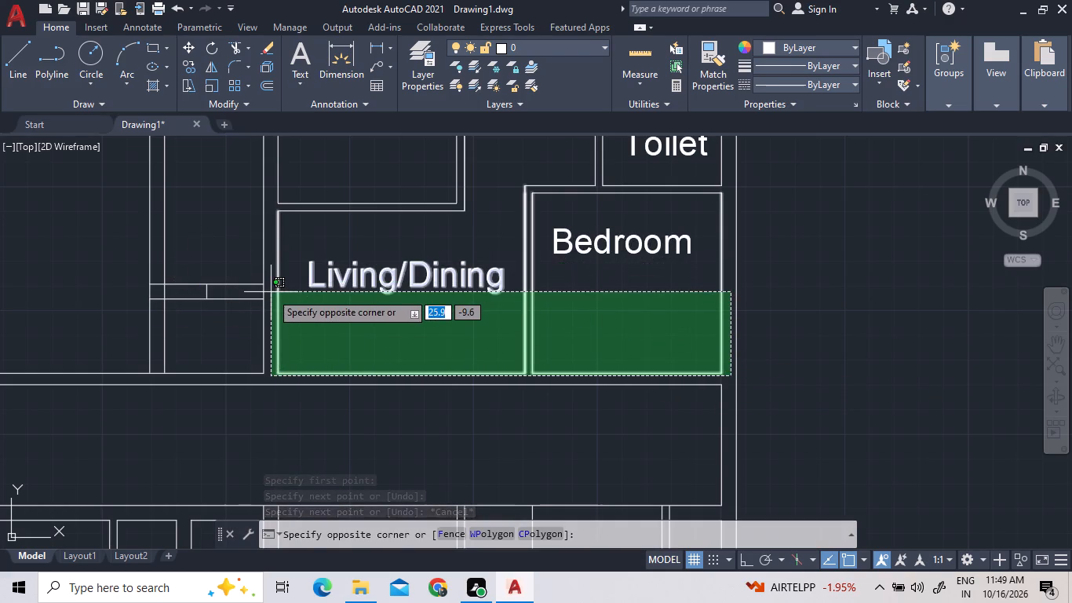
pyautogui.scroll(-3, 271, 292)
pyautogui.scroll(2, 268, 181)
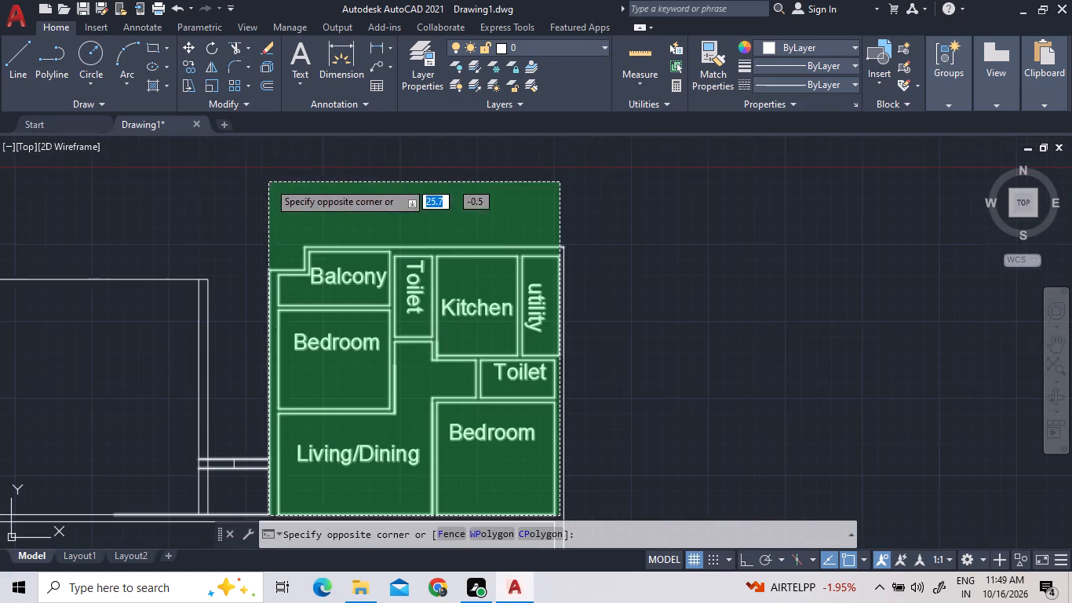
pyautogui.click(276, 274)
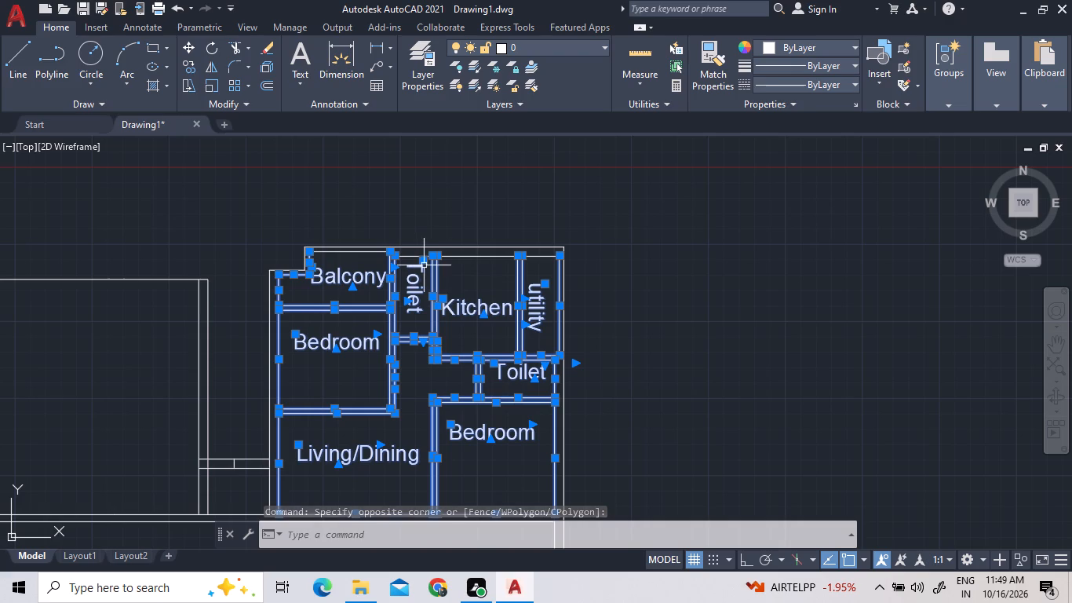
pyautogui.scroll(-2, 424, 261)
pyautogui.scroll(3, 434, 346)
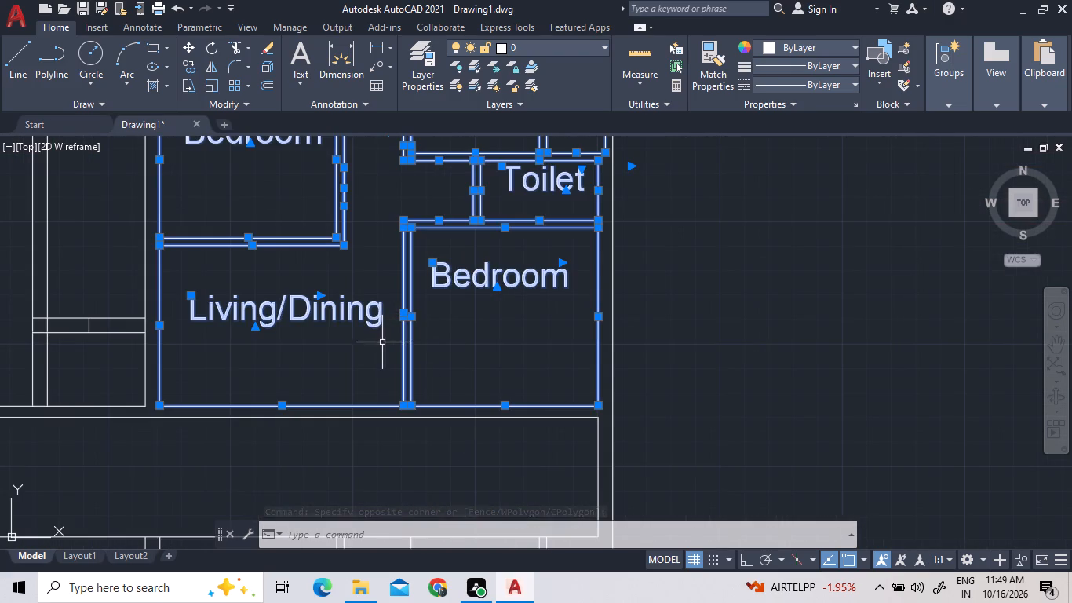
pyautogui.rightClick(367, 345)
pyautogui.click(414, 339)
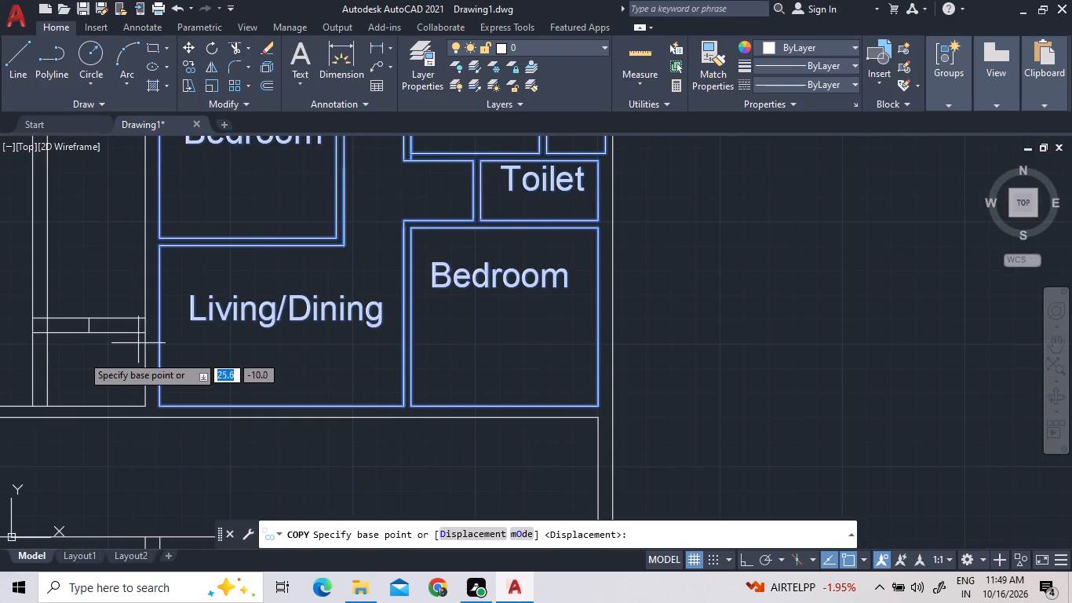
pyautogui.click(155, 403)
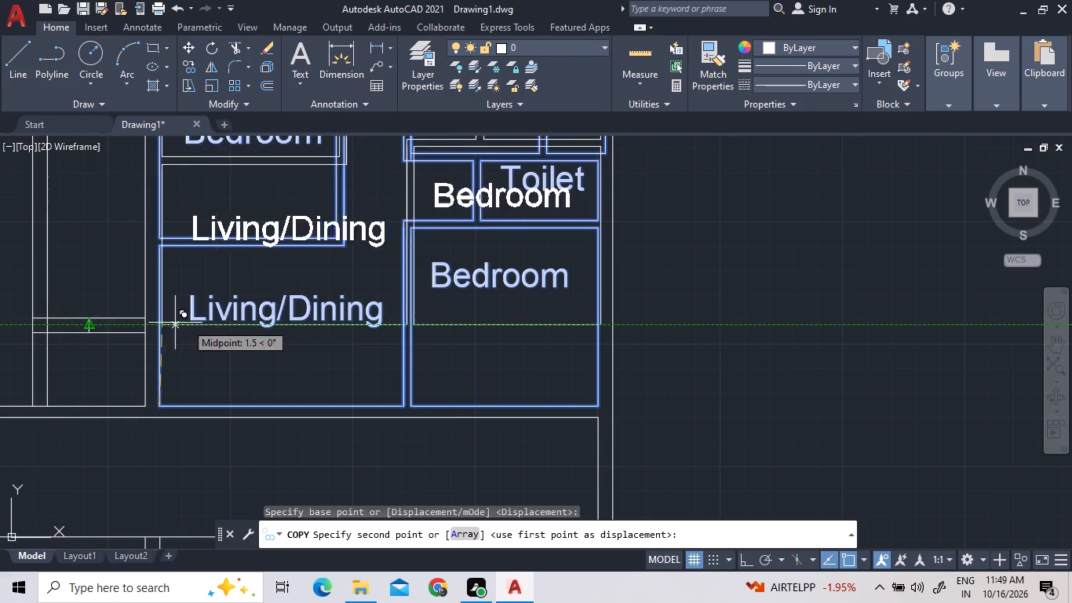
pyautogui.scroll(-3, 19, 335)
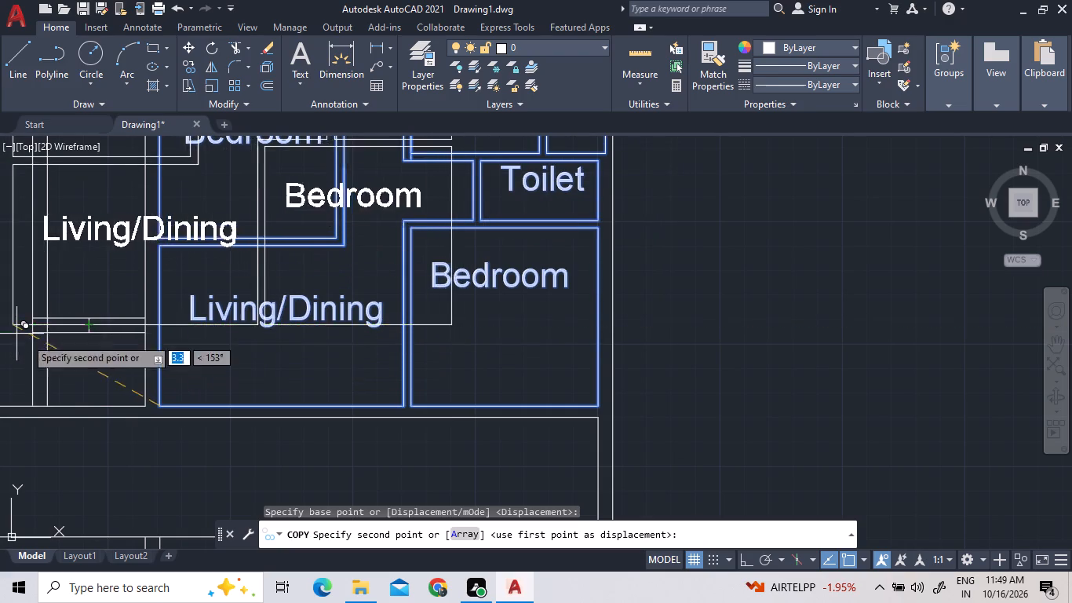
pyautogui.scroll(-3, 108, 345)
pyautogui.scroll(2, 16, 354)
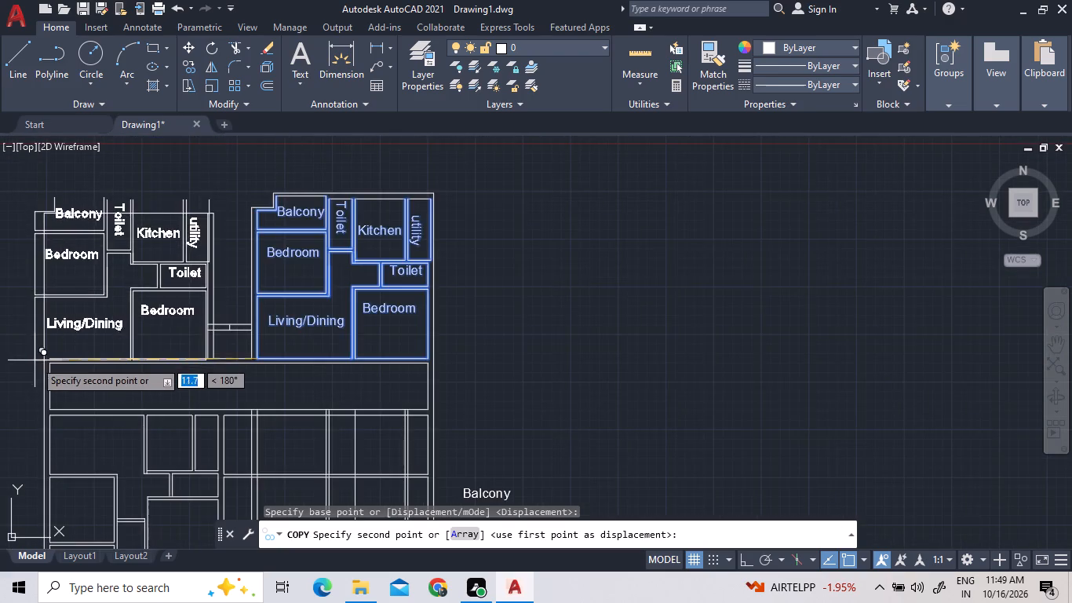
pyautogui.scroll(2, 35, 360)
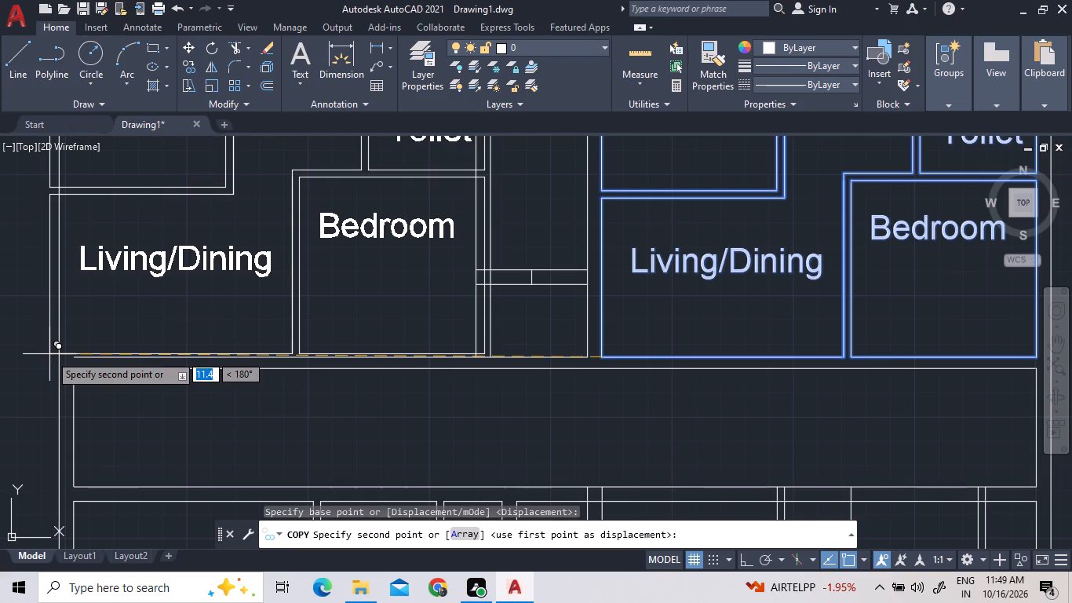
pyautogui.press('F8')
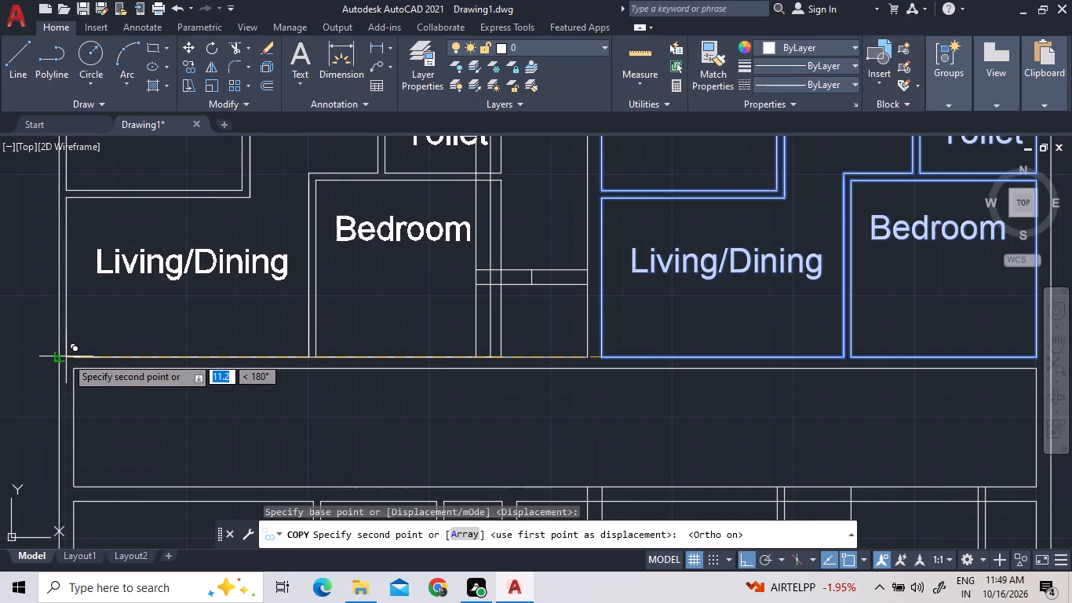
pyautogui.scroll(3, 60, 354)
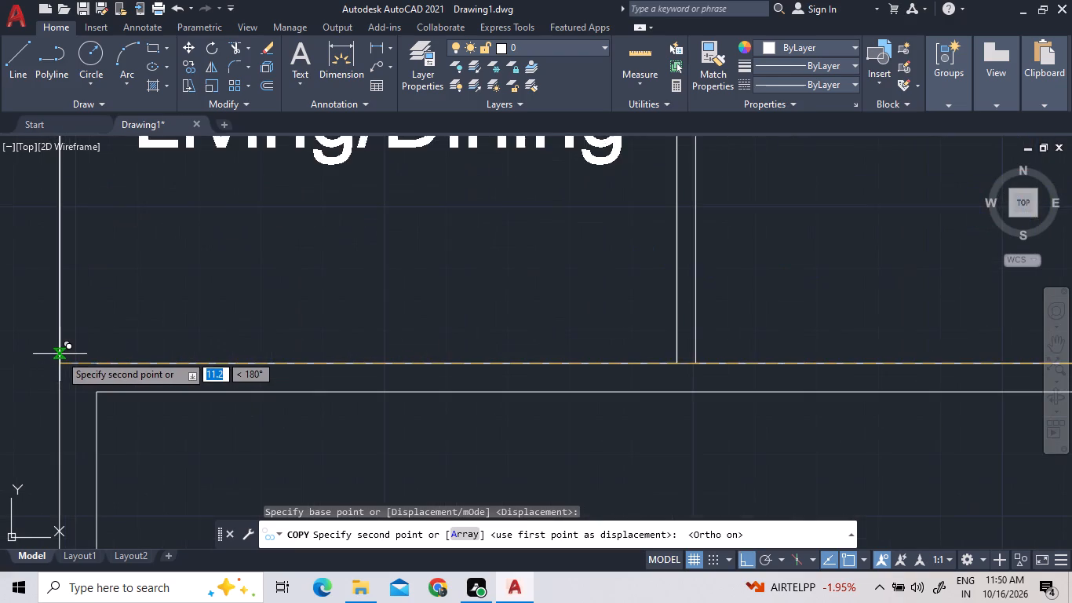
pyautogui.scroll(-2, 59, 355)
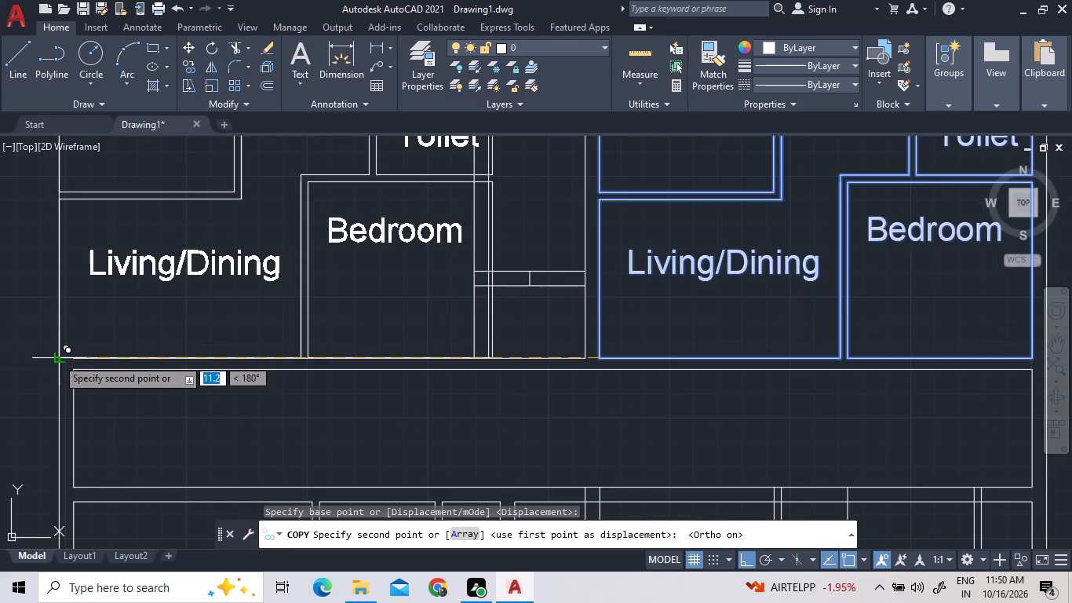
pyautogui.click(57, 358)
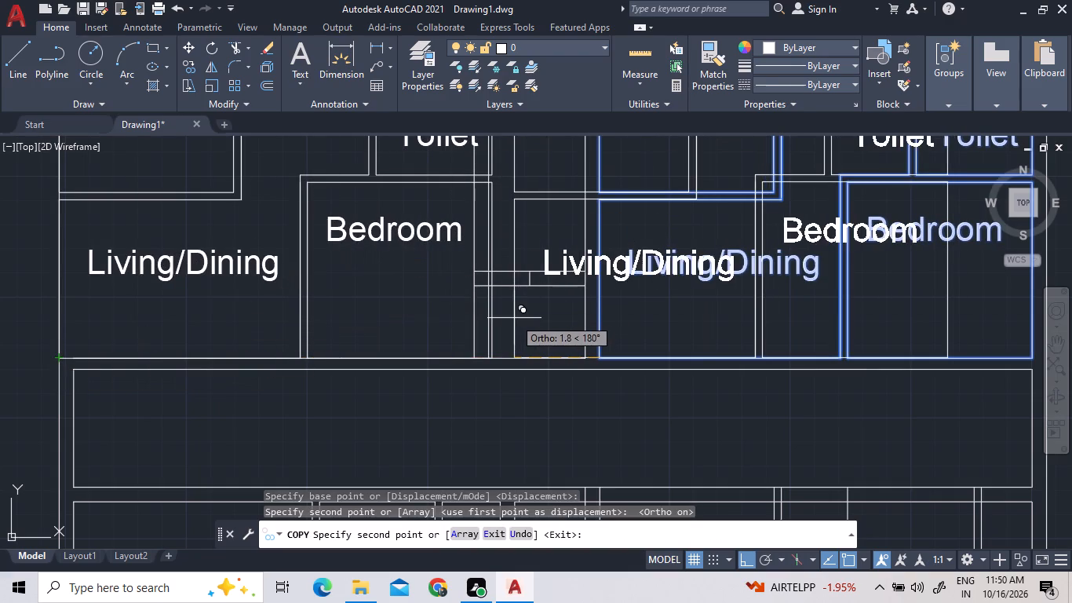
pyautogui.press('Escape')
pyautogui.scroll(2, 17, 359)
pyautogui.scroll(2, 115, 356)
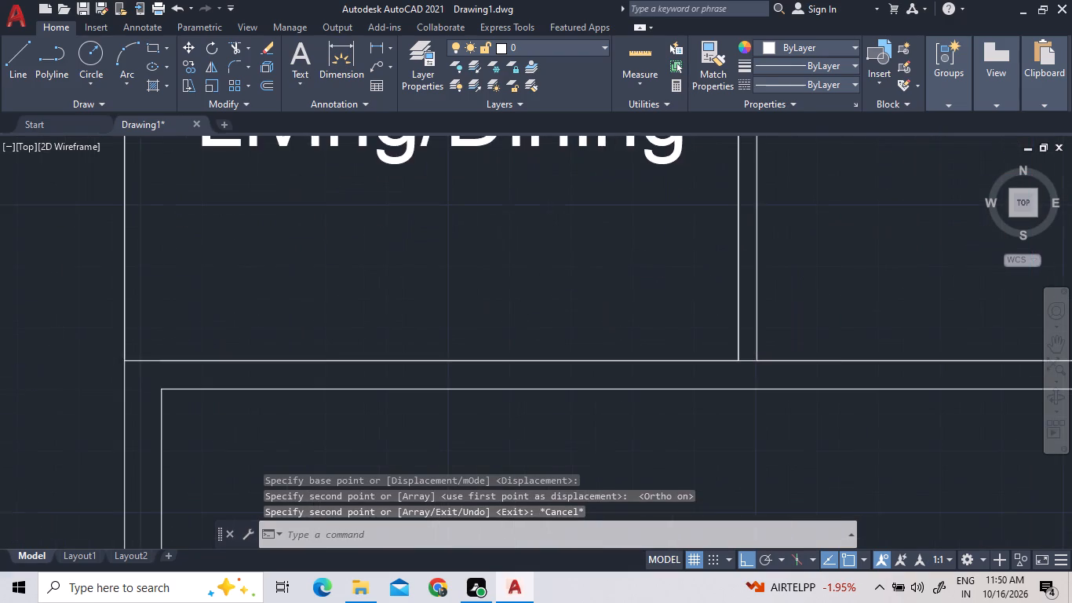
# Examine the copied room block's alignment at the Living/Dining room's lower-left outer corner and along the bedroom wall beside the passage.
pyautogui.scroll(4, 115, 356)
pyautogui.scroll(7, 170, 426)
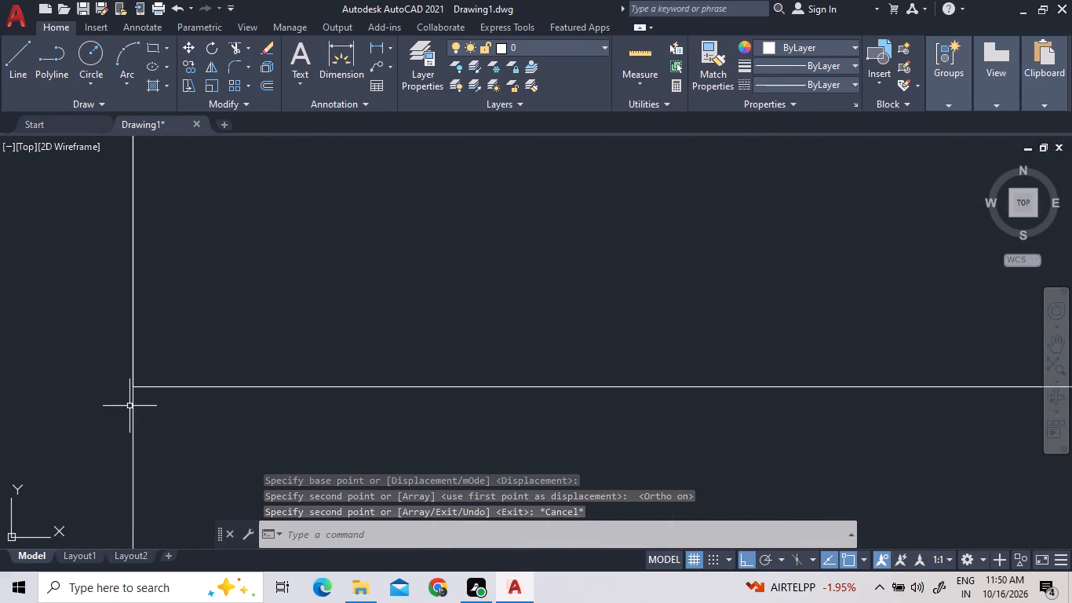
pyautogui.scroll(11, 129, 406)
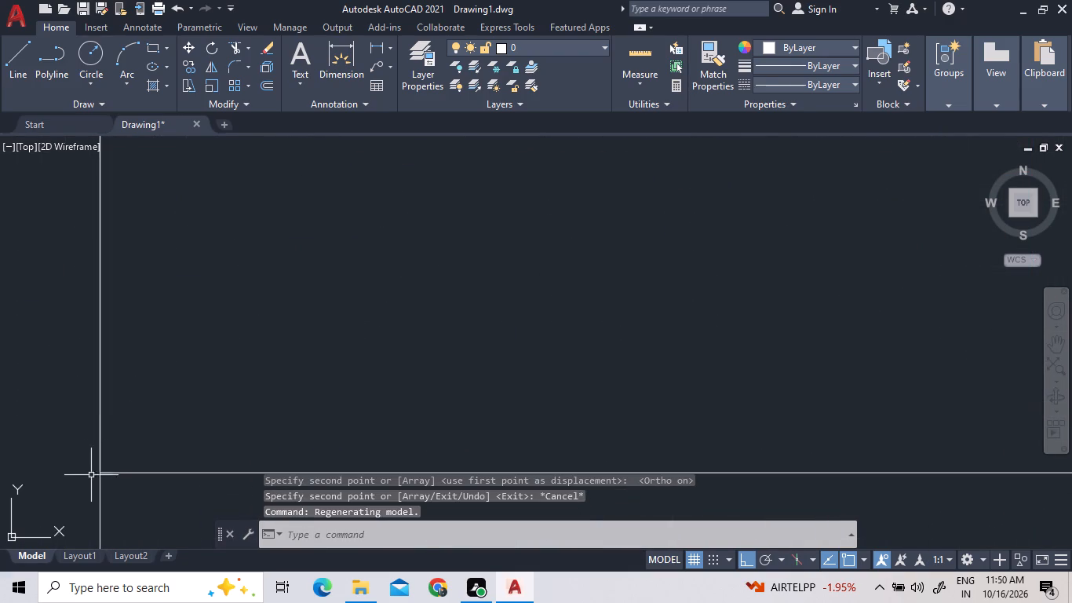
pyautogui.scroll(7, 98, 482)
pyautogui.scroll(-5, 114, 423)
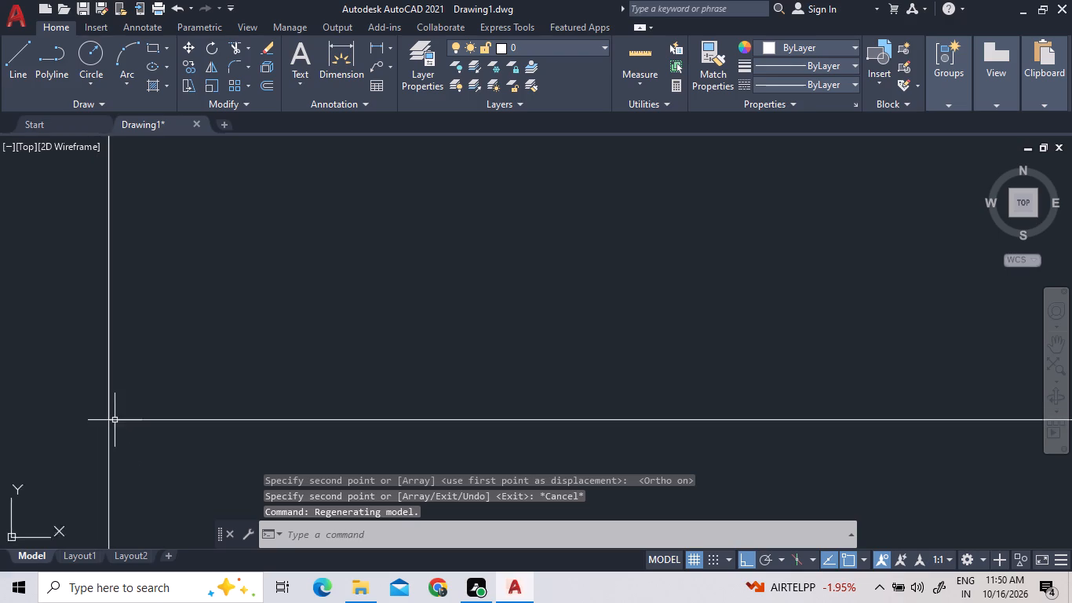
pyautogui.scroll(-20, 115, 420)
pyautogui.scroll(-8, 115, 420)
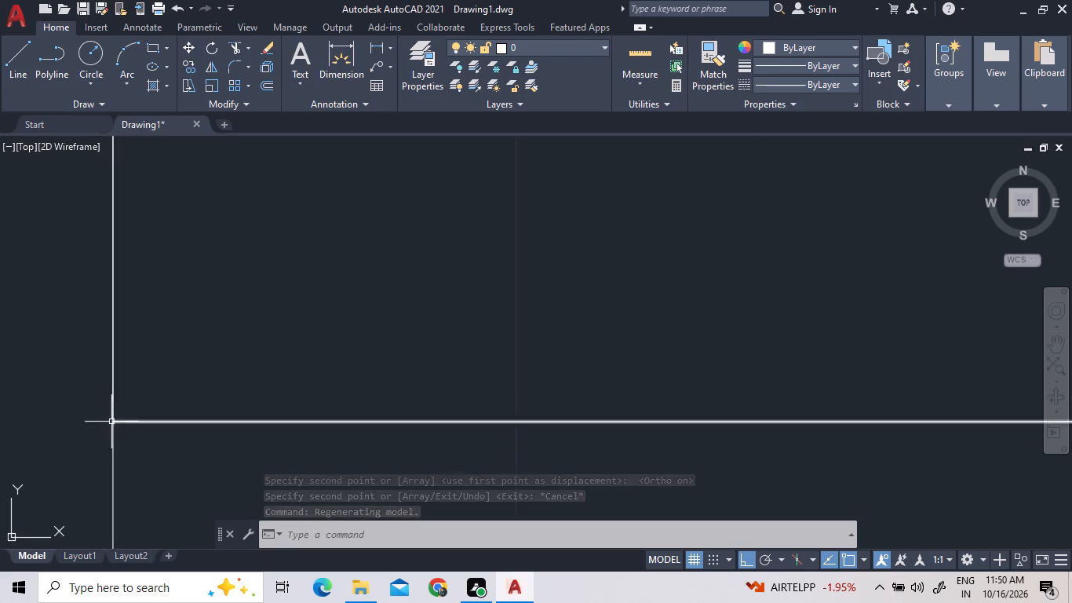
pyautogui.scroll(-5, 111, 422)
pyautogui.scroll(-9, 195, 371)
pyautogui.scroll(-1, 399, 313)
pyautogui.scroll(1, 450, 311)
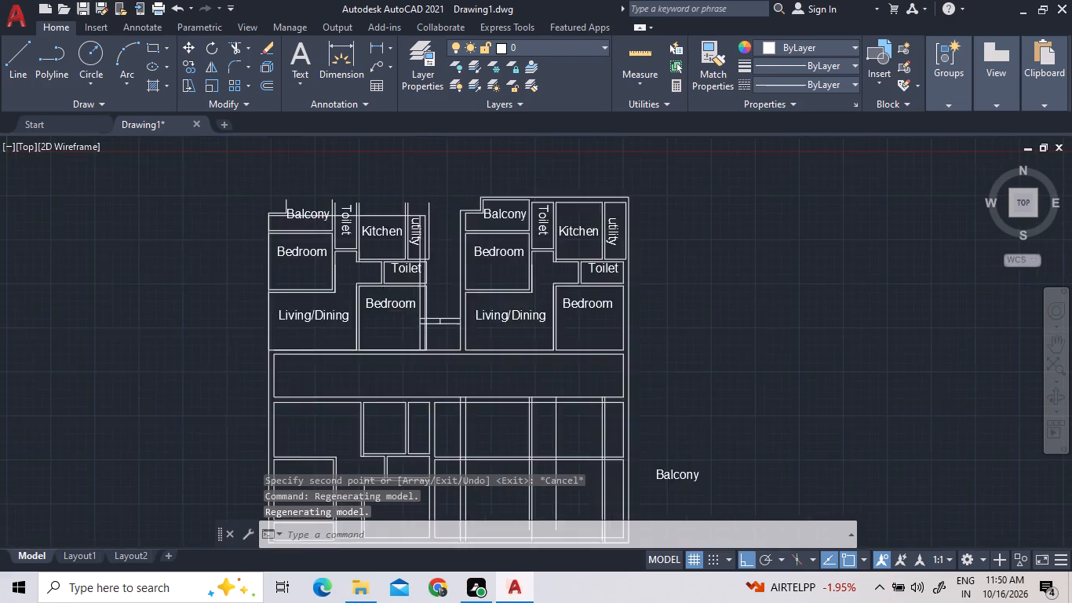
pyautogui.scroll(1, 450, 311)
pyautogui.scroll(2, 380, 250)
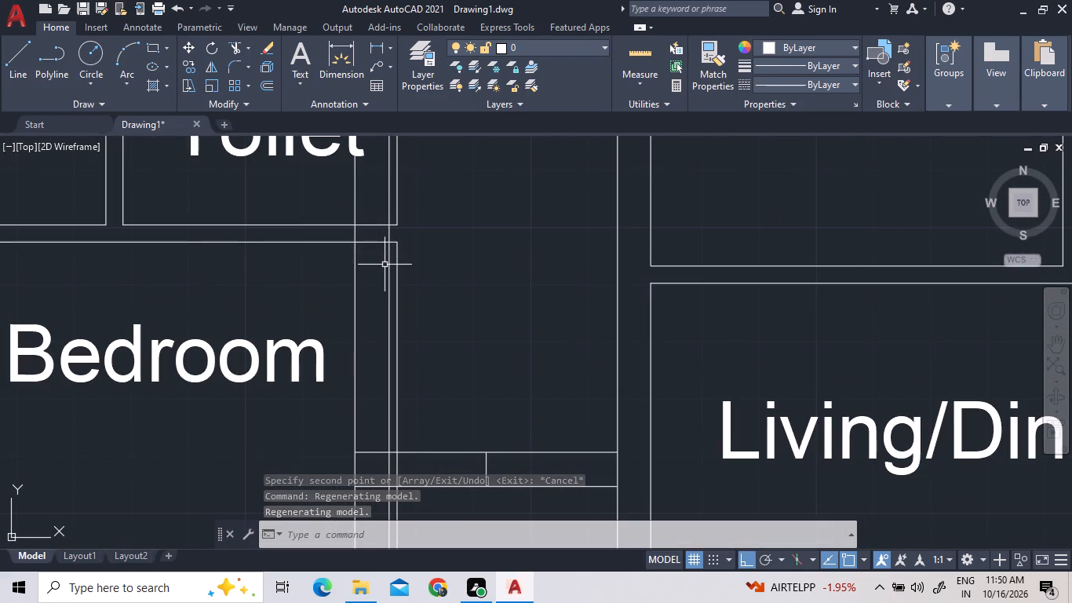
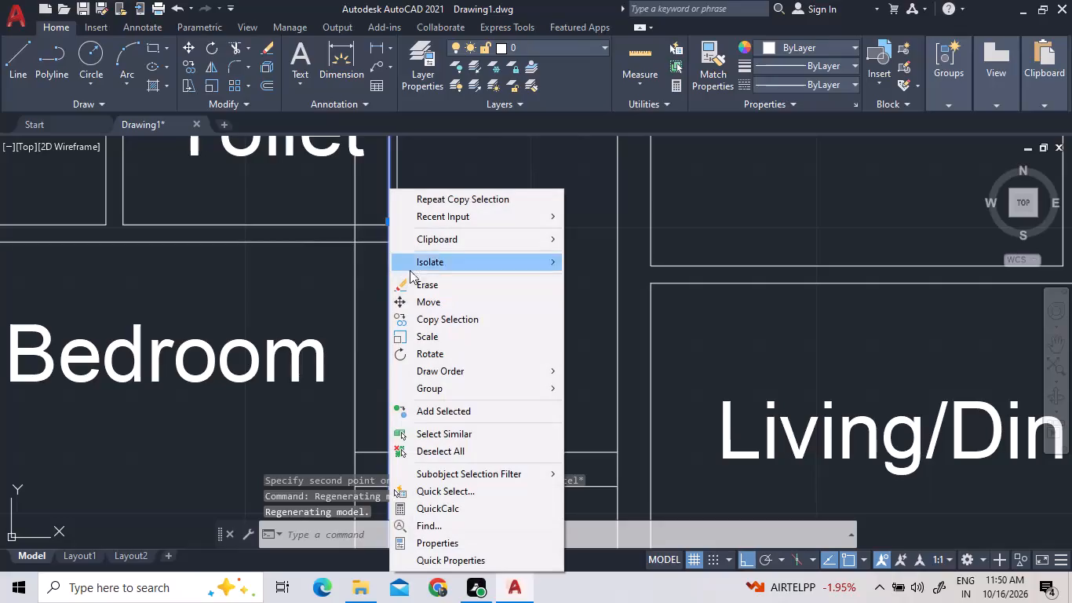
# Erase the vertical line running just inside the copied Toilet and lower Bedroom's right wall, beside the passage.
pyautogui.click(415, 301)
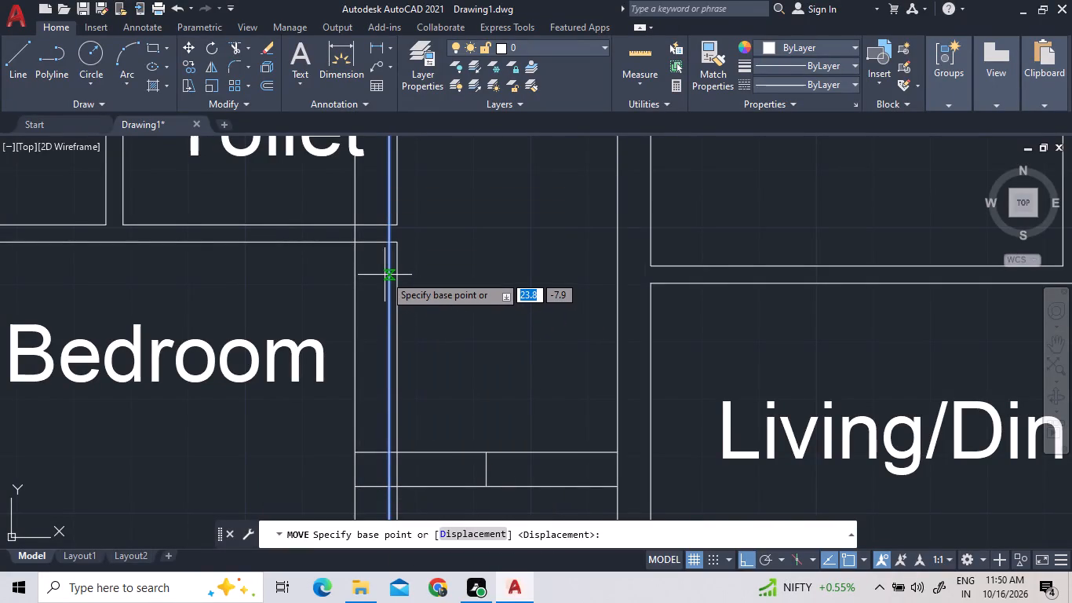
pyautogui.press('Escape')
pyautogui.click(391, 272)
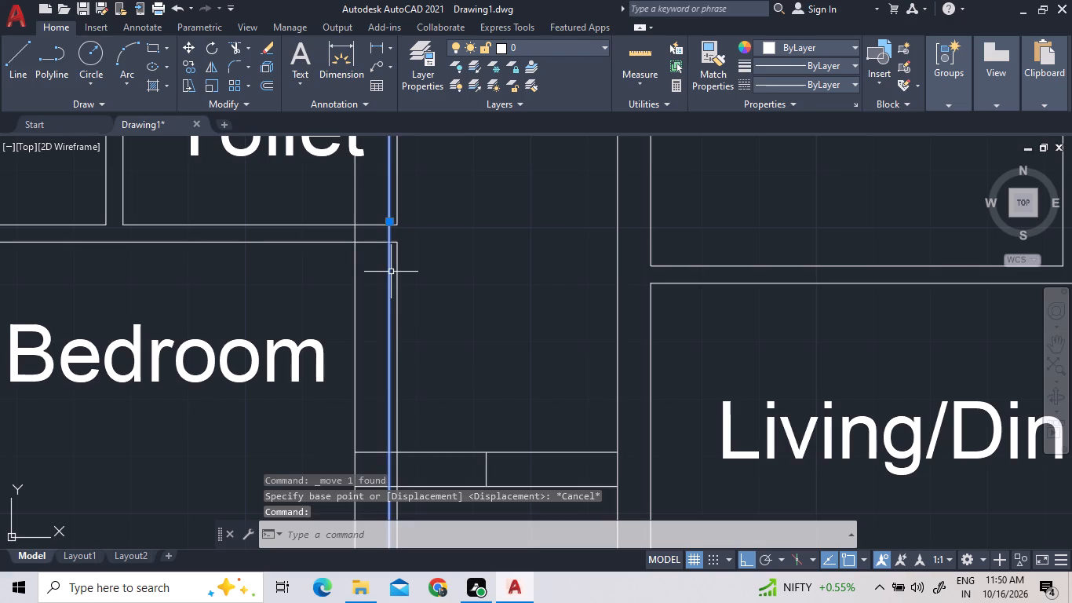
pyautogui.press('Delete')
# Measure the passage space between the left block's lower Bedroom and the right block, below the double horizontal lines.
pyautogui.scroll(-2, 494, 283)
pyautogui.scroll(-1, 493, 358)
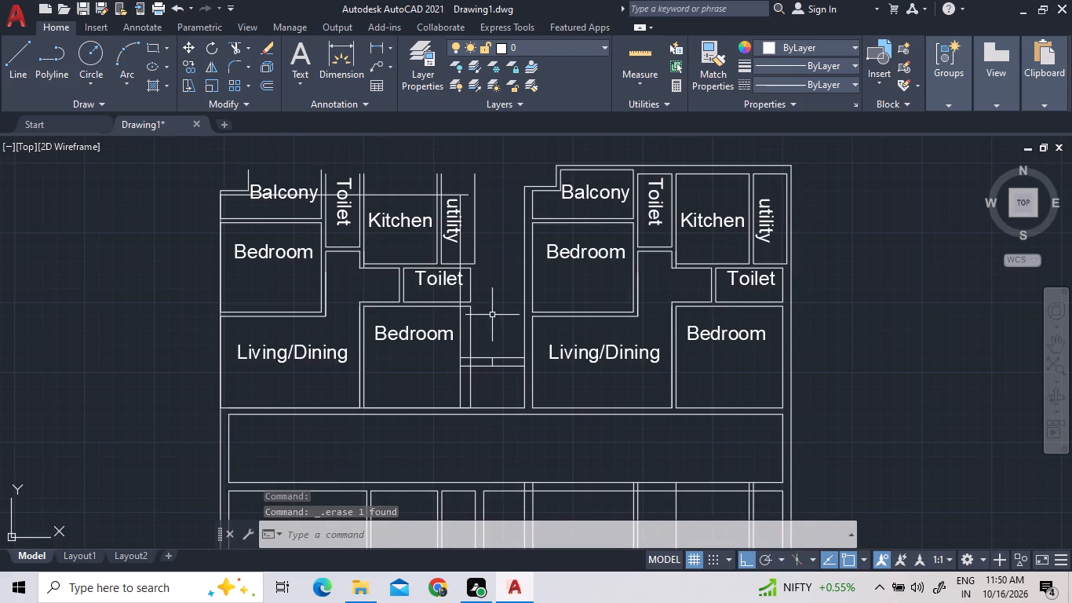
pyautogui.click(480, 339)
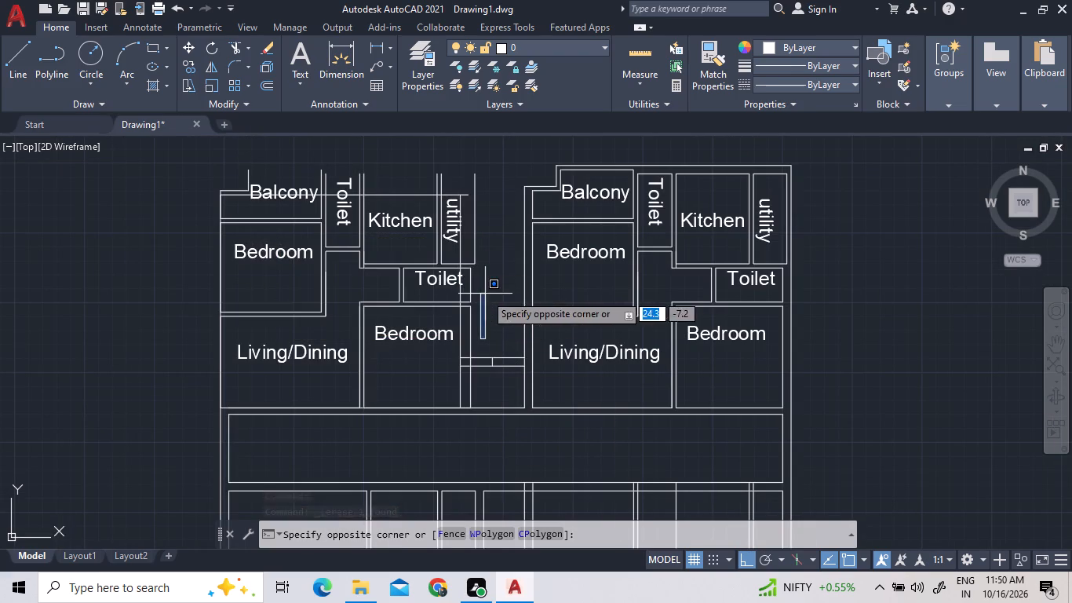
pyautogui.click(485, 294)
pyautogui.scroll(3, 491, 355)
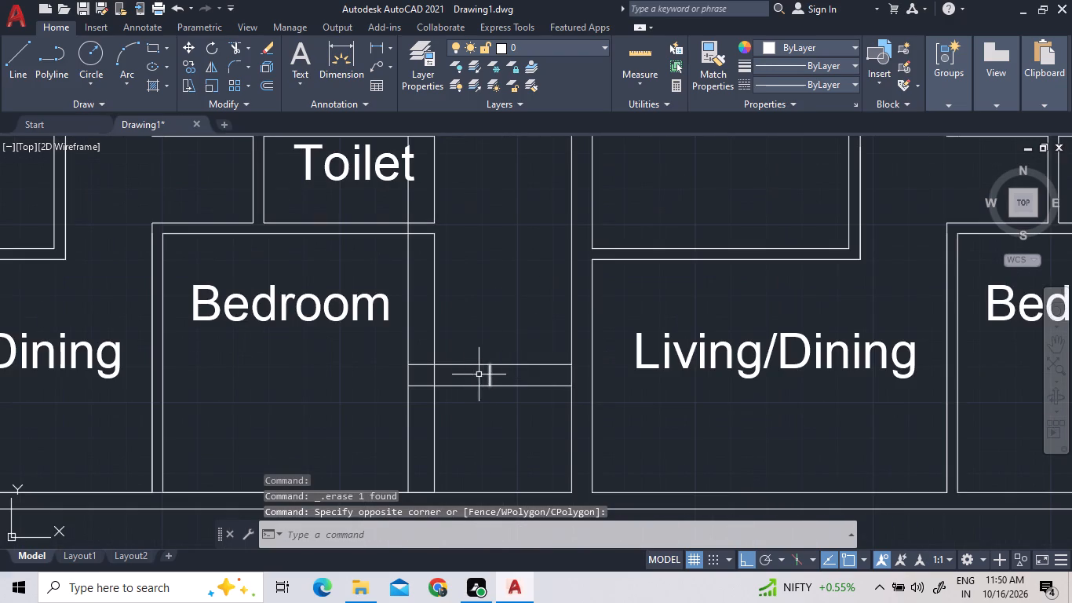
pyautogui.scroll(-1, 447, 335)
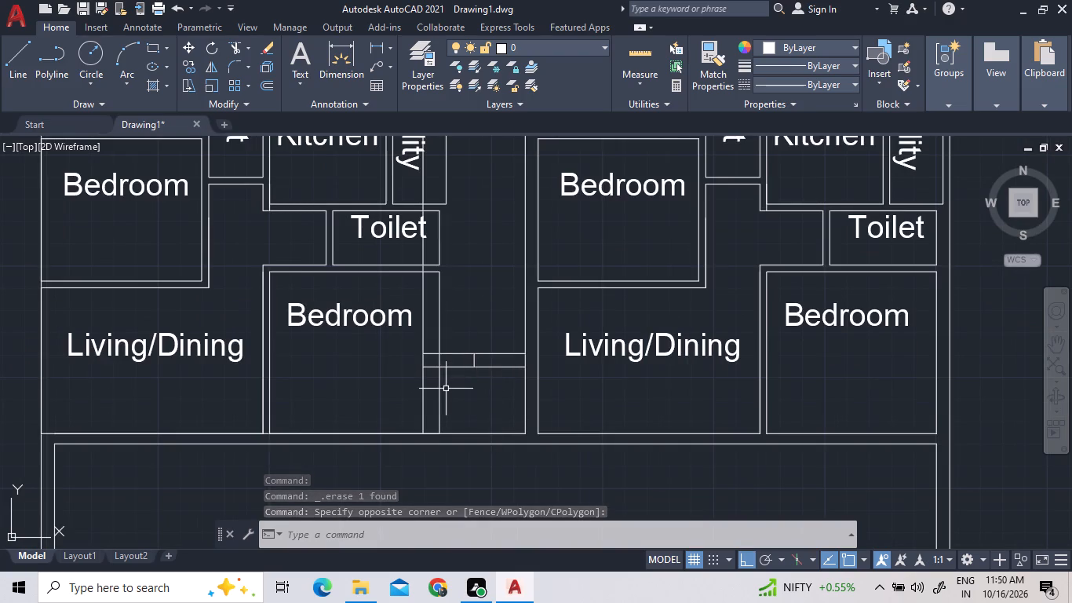
pyautogui.scroll(2, 440, 389)
pyautogui.scroll(-2, 440, 389)
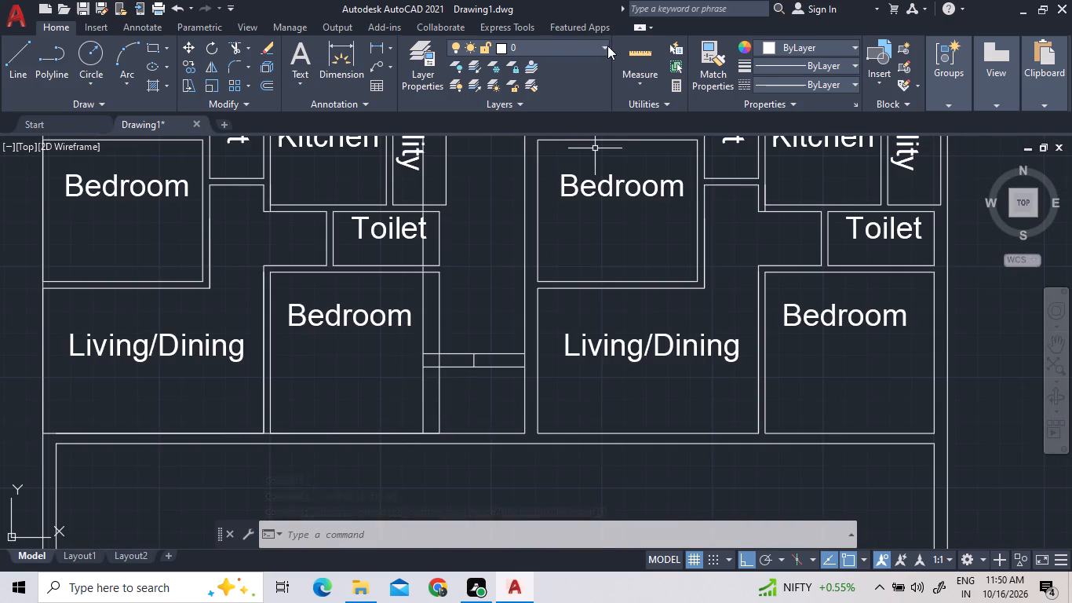
pyautogui.click(651, 55)
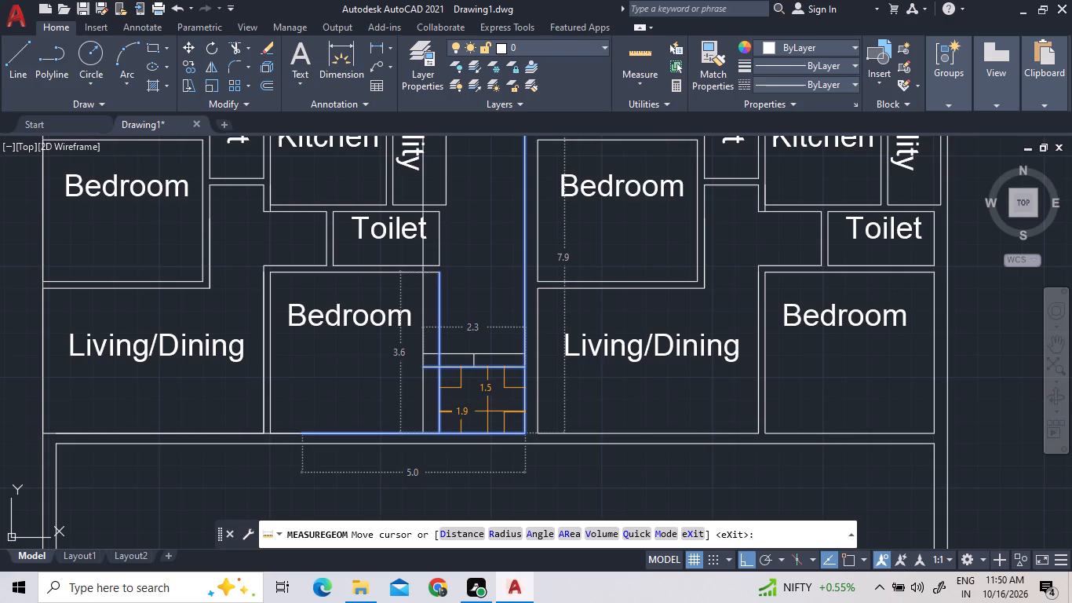
pyautogui.press('Escape')
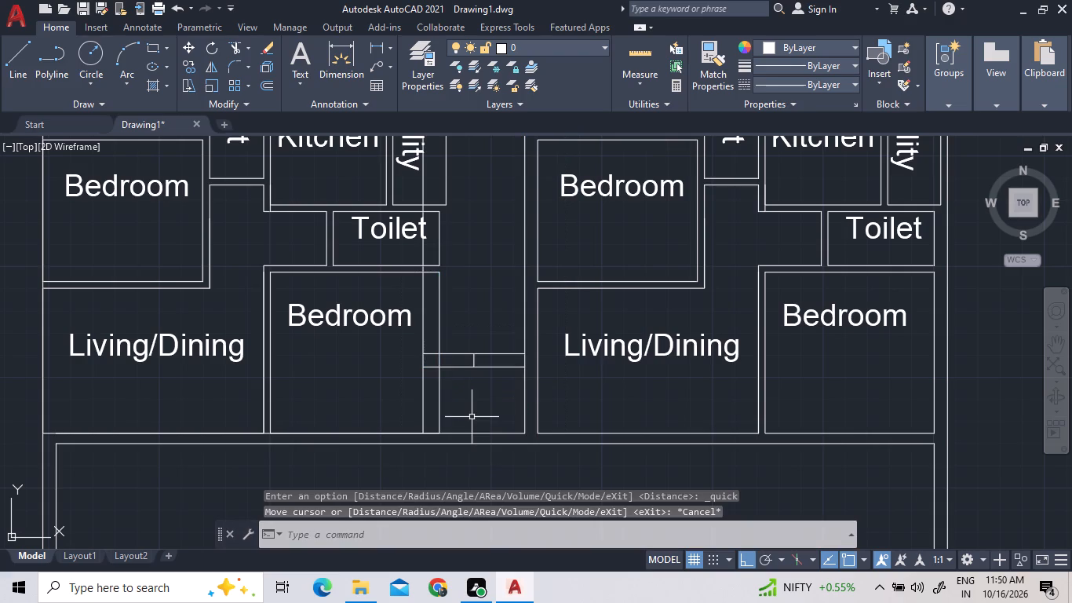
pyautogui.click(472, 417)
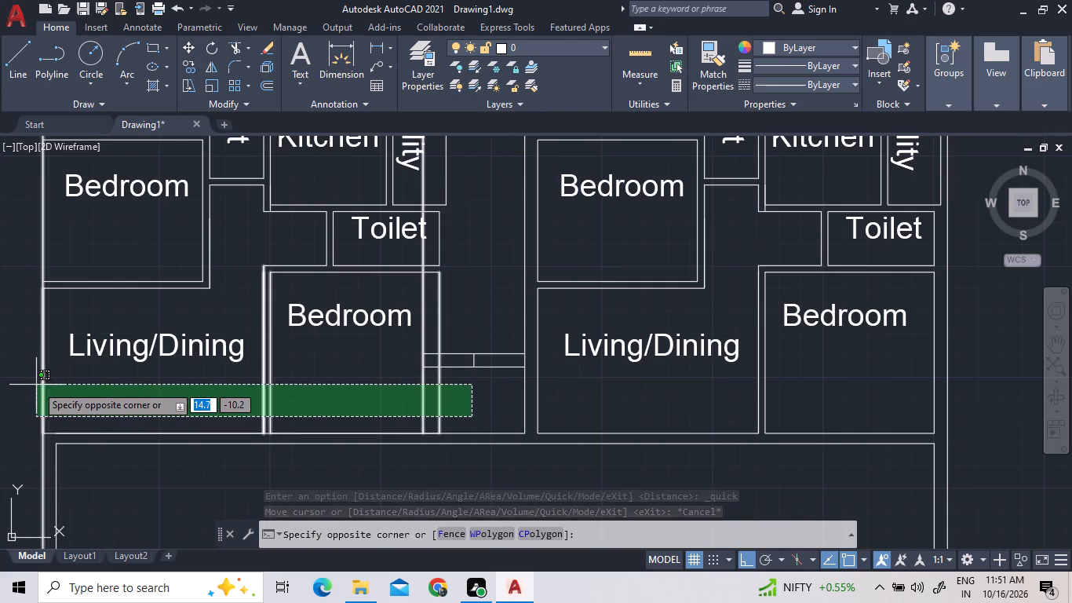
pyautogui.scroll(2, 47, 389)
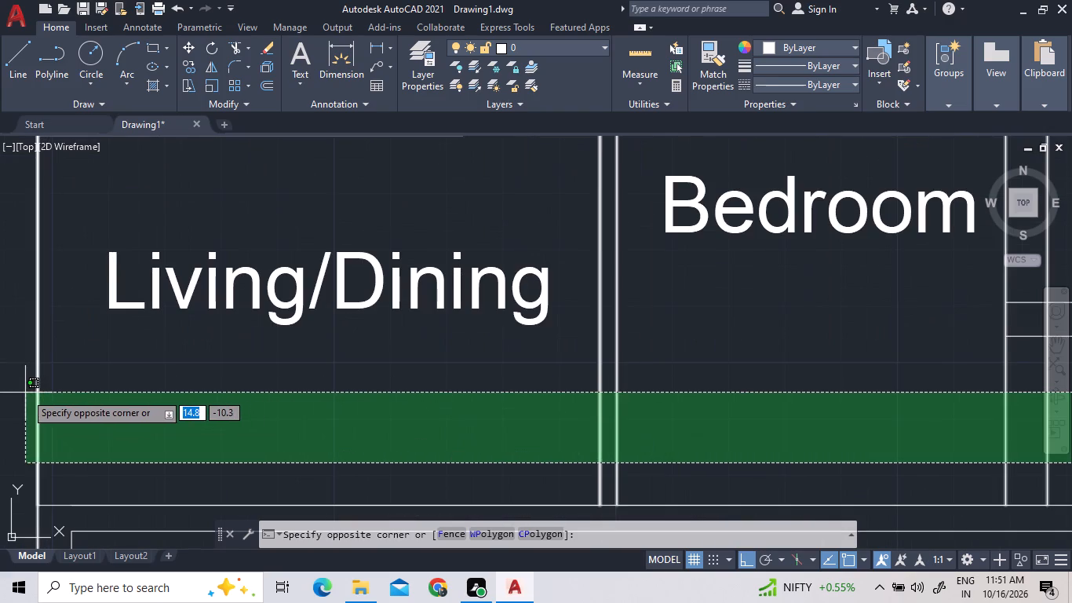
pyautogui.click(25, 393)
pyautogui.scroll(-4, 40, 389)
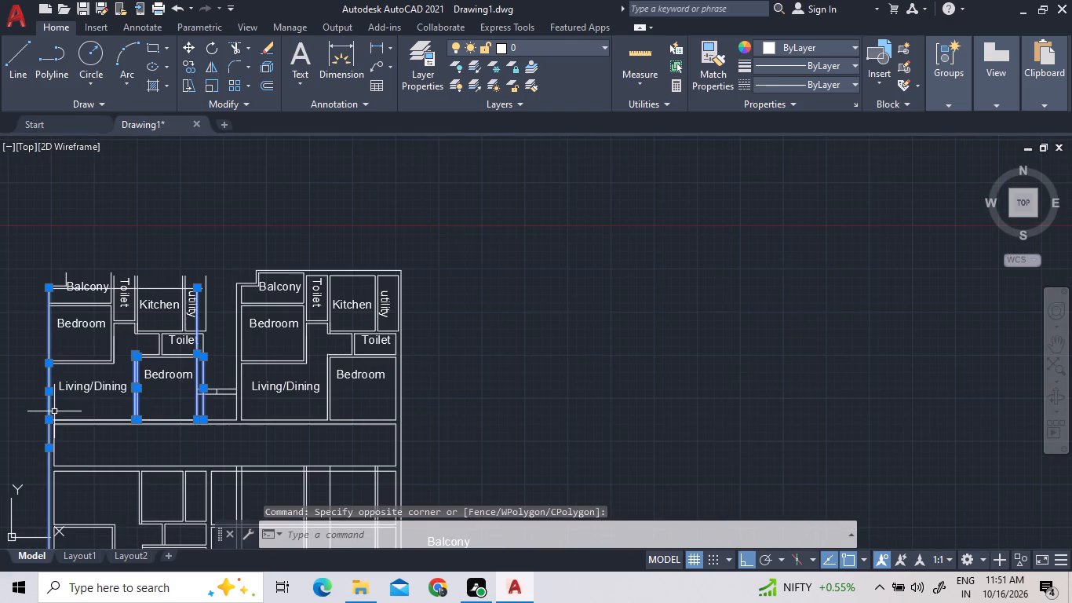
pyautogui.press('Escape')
# Erase the long vertical line along the left Living/Dining room's outer side that extends below its lower-left corner.
pyautogui.scroll(3, 43, 421)
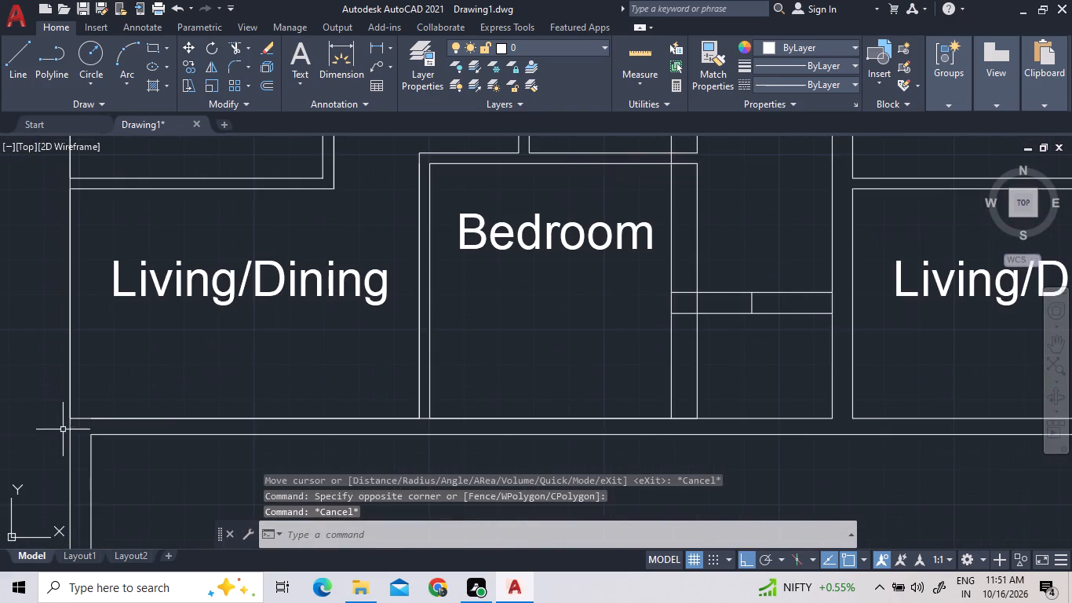
pyautogui.click(70, 439)
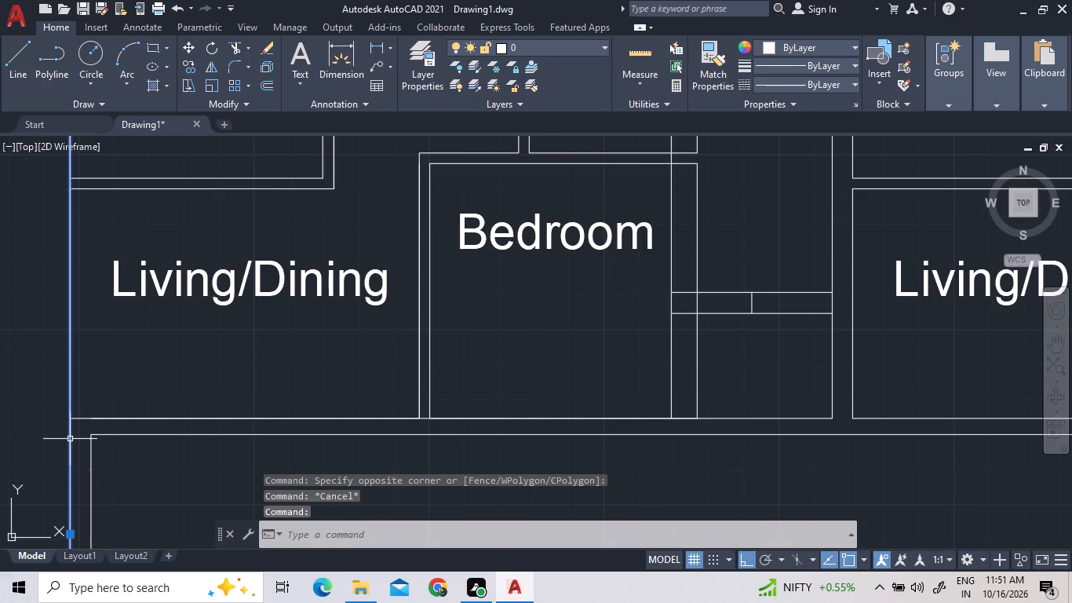
pyautogui.press('Delete')
# Measure the passage space beside the left block's lower Bedroom again, below the double horizontal lines.
pyautogui.scroll(-1, 135, 408)
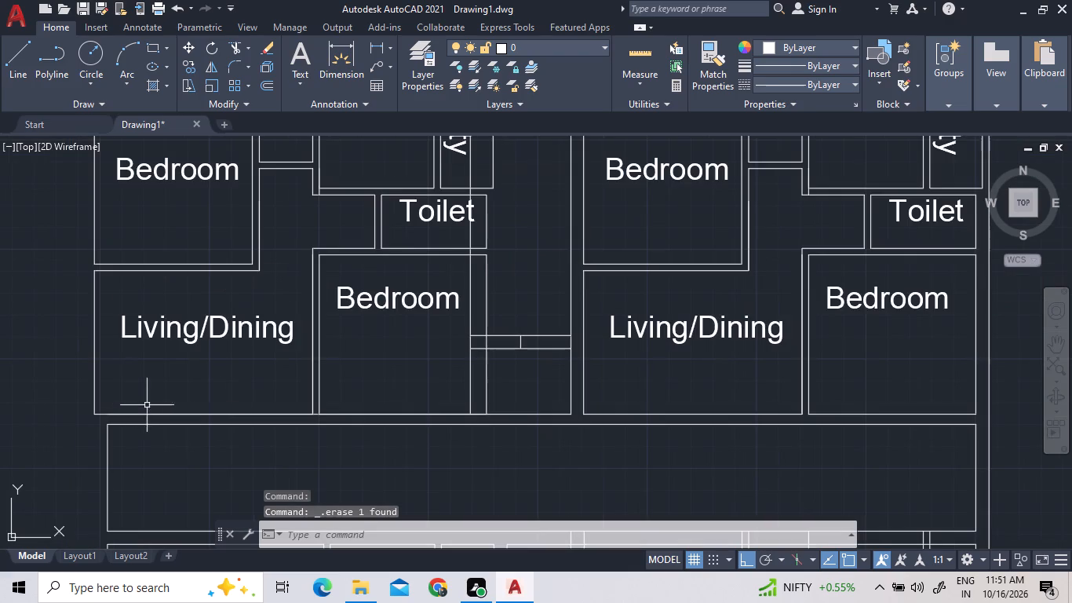
pyautogui.click(505, 393)
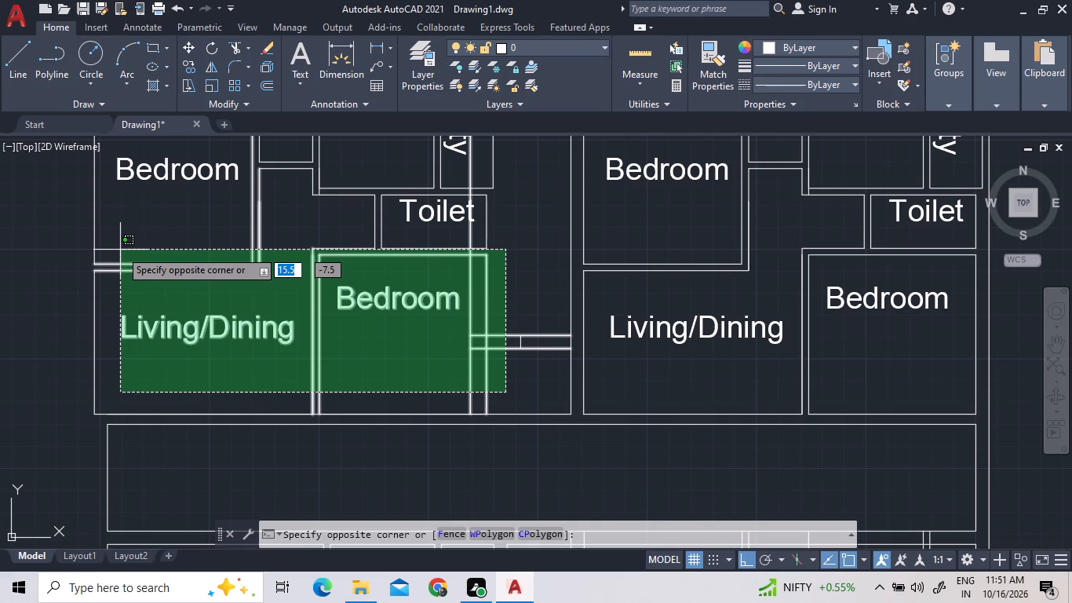
pyautogui.press('Escape')
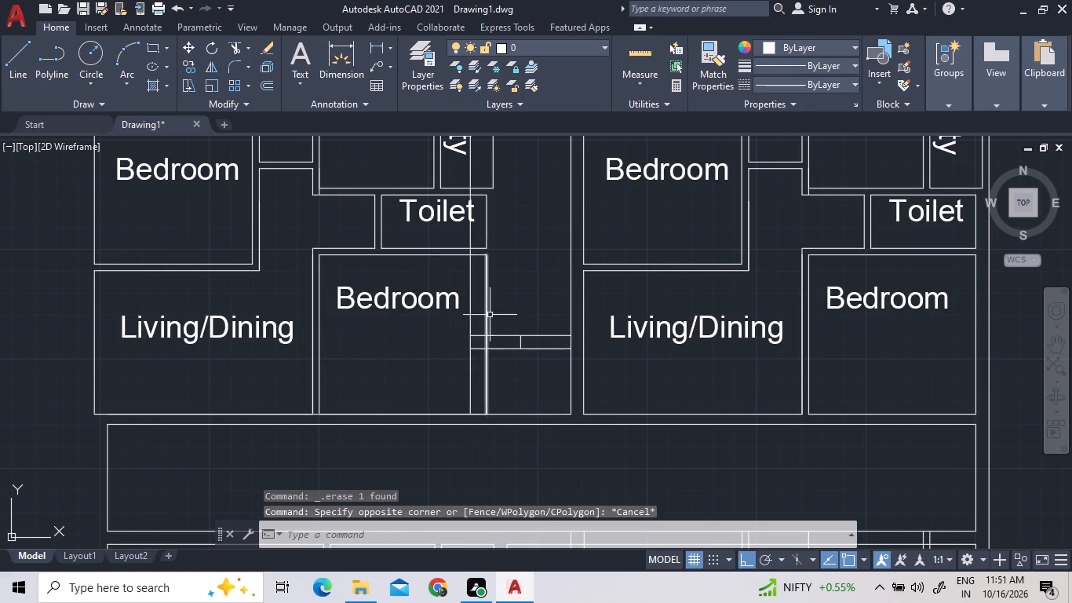
pyautogui.click(647, 57)
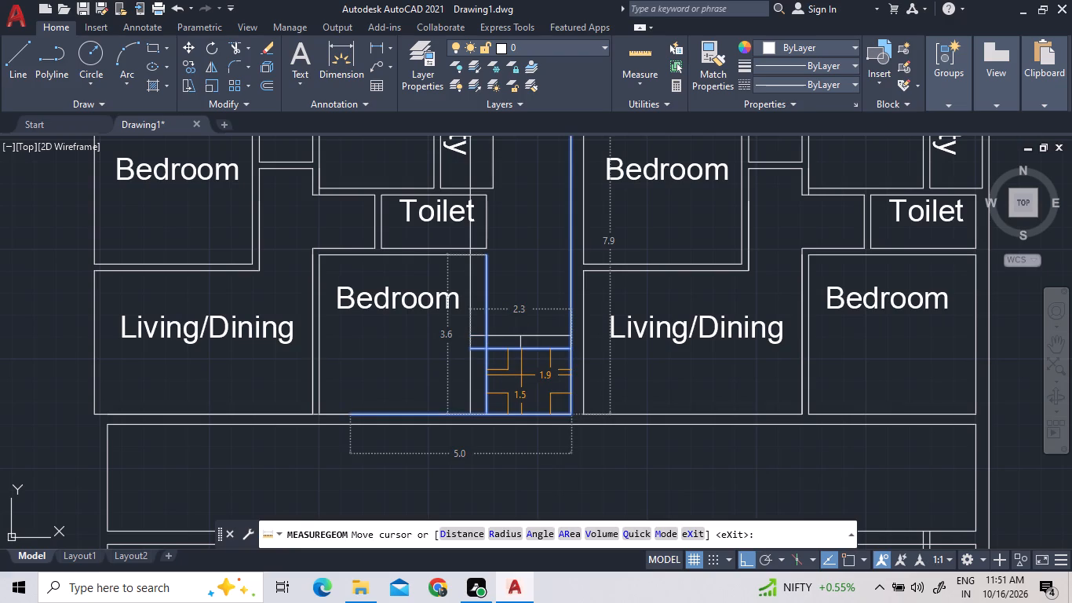
pyautogui.press('Escape')
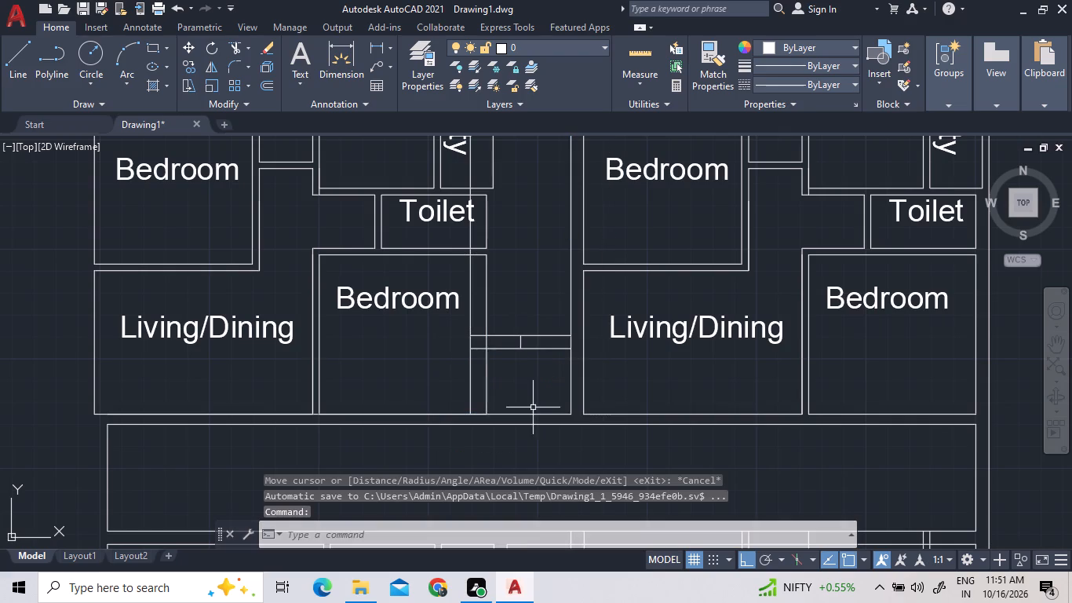
# Move the left block's selected walls and room labels, from Living/Dining up to Balcony and utility, 0.1 left, away from the passage.
pyautogui.click(509, 407)
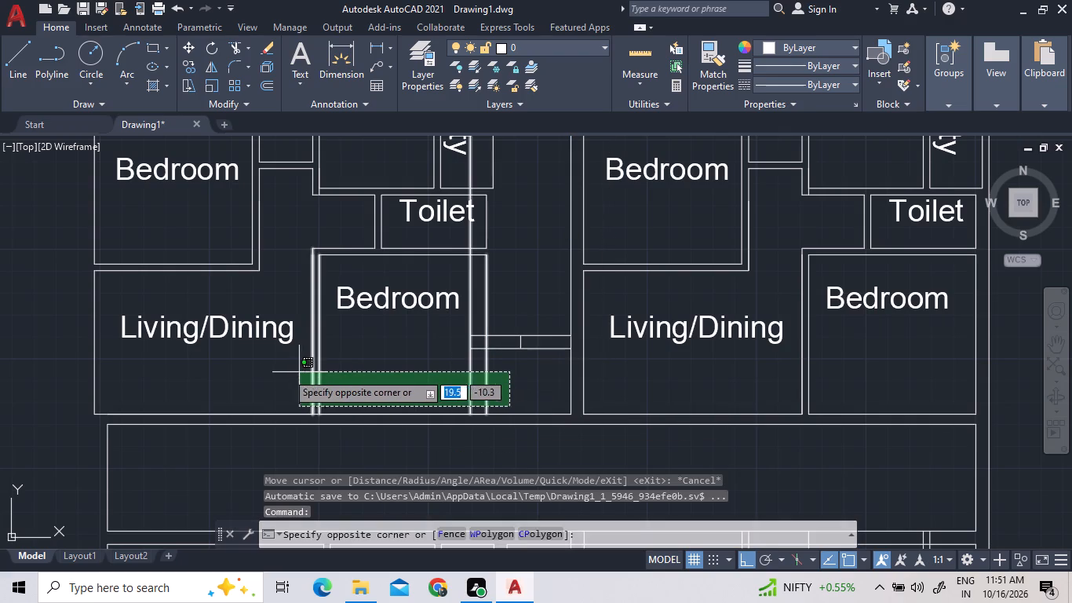
pyautogui.click(87, 364)
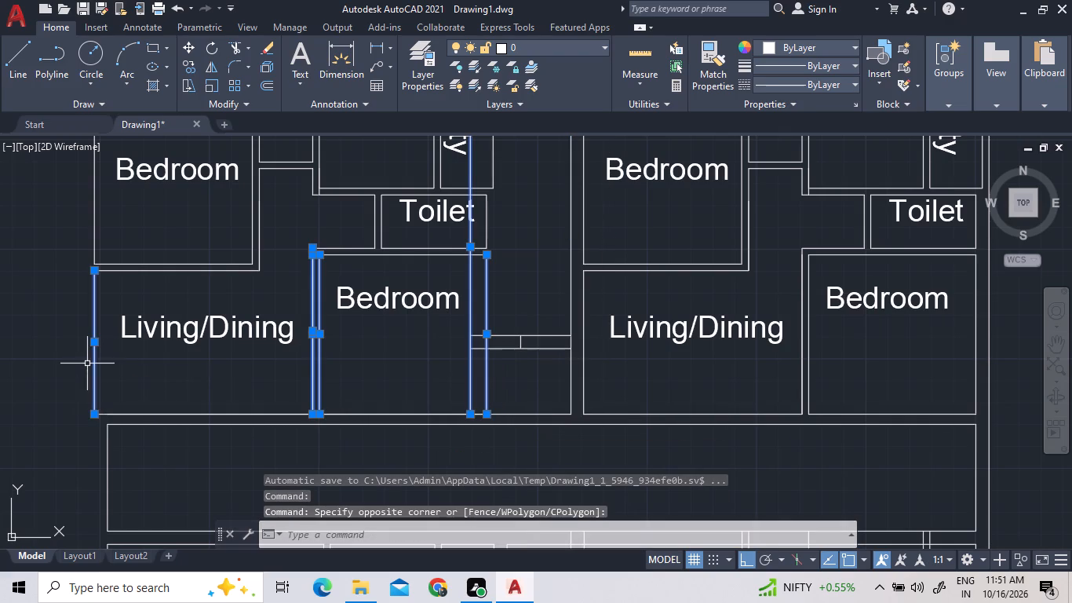
pyautogui.click(415, 303)
pyautogui.click(243, 334)
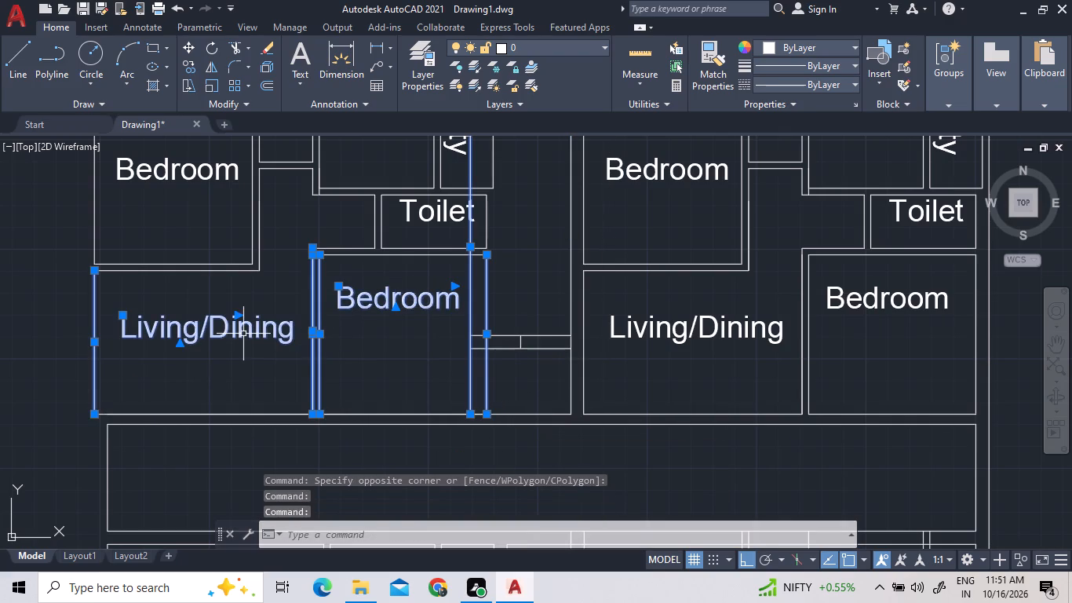
pyautogui.scroll(-3, 495, 258)
pyautogui.scroll(2, 462, 251)
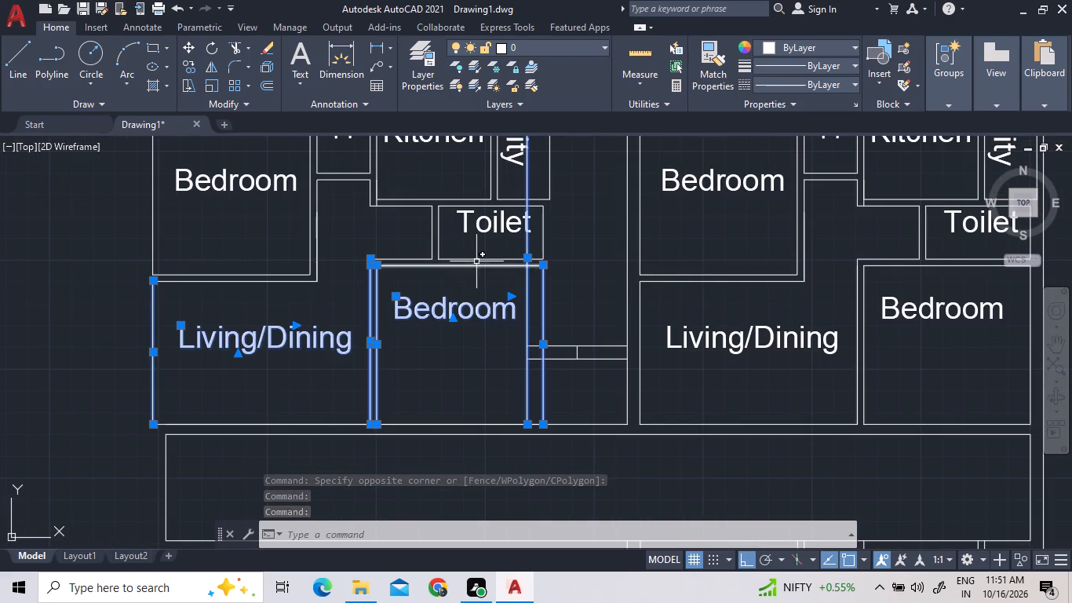
pyautogui.click(487, 275)
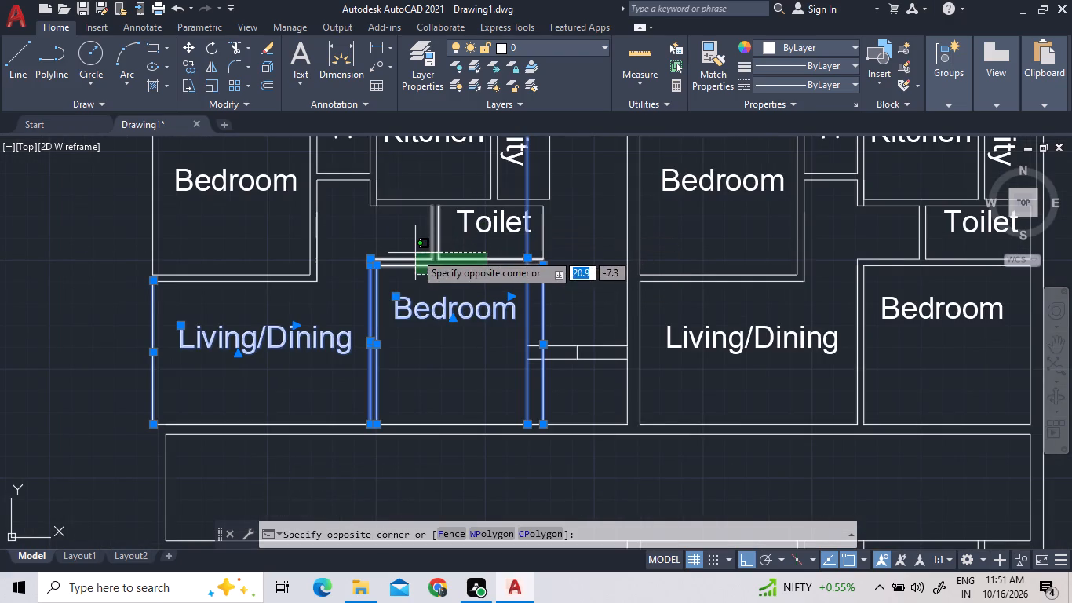
pyautogui.moveTo(417, 254); pyautogui.dragTo(424, 254)
pyautogui.scroll(-1, 534, 320)
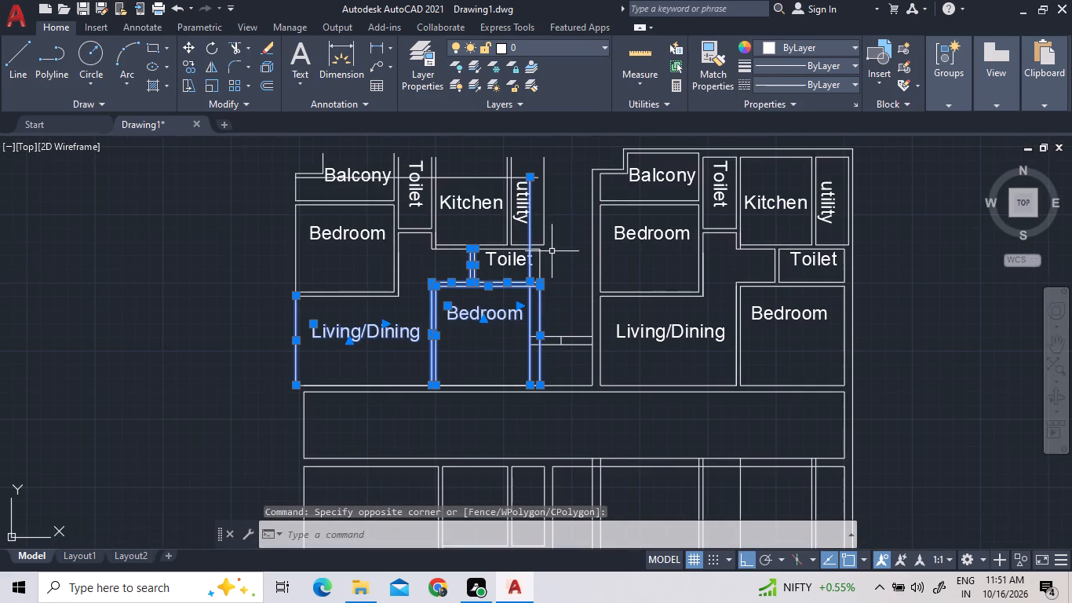
pyautogui.click(545, 260)
pyautogui.click(432, 227)
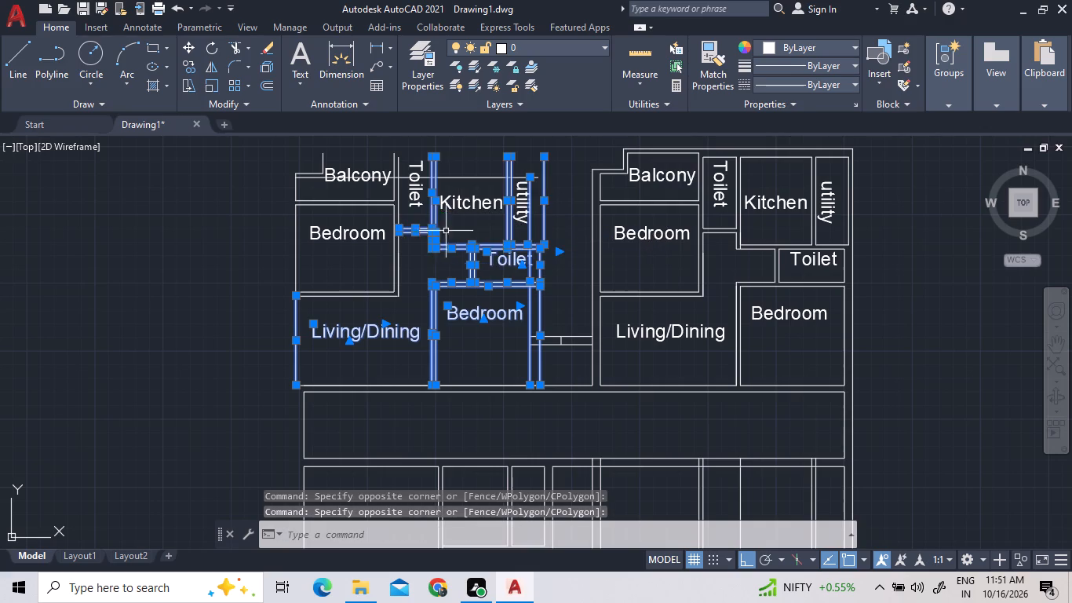
pyautogui.scroll(-2, 537, 248)
pyautogui.scroll(2, 525, 217)
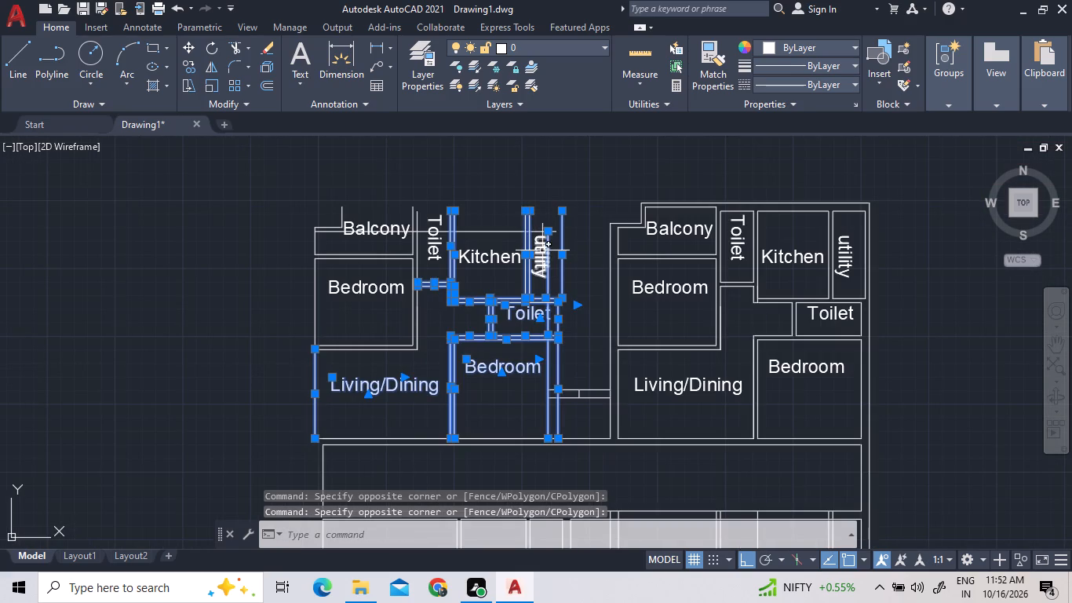
pyautogui.click(541, 250)
pyautogui.click(505, 257)
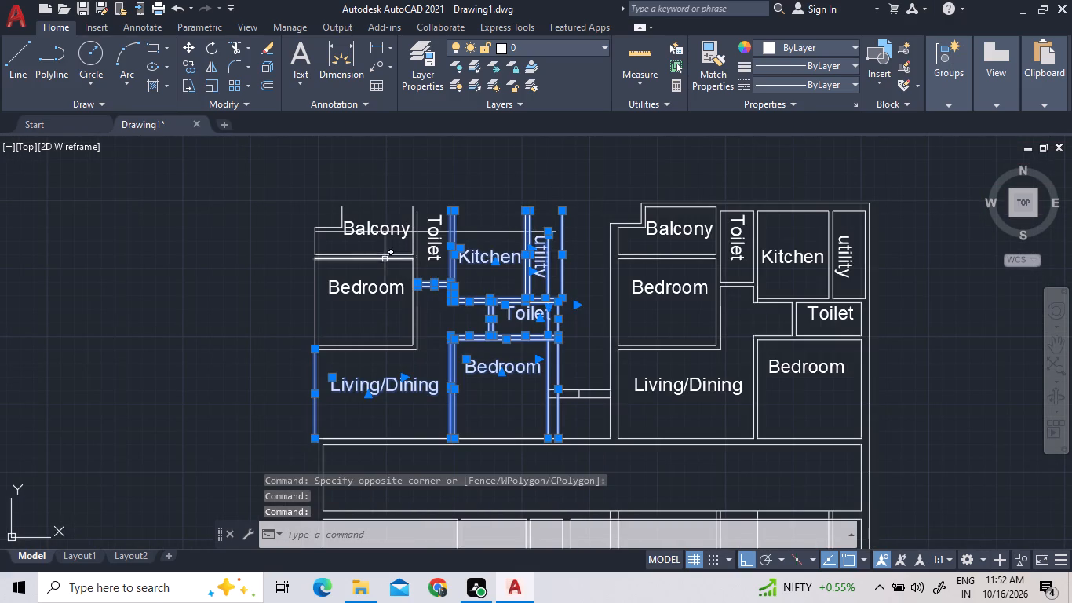
pyautogui.click(371, 282)
pyautogui.scroll(-1, 524, 335)
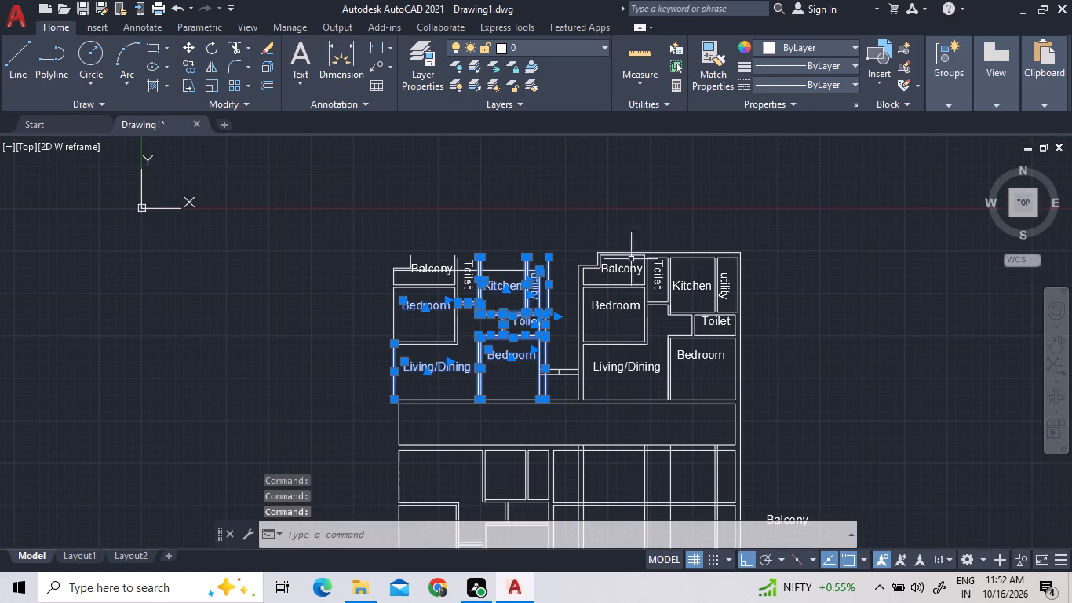
pyautogui.scroll(3, 427, 265)
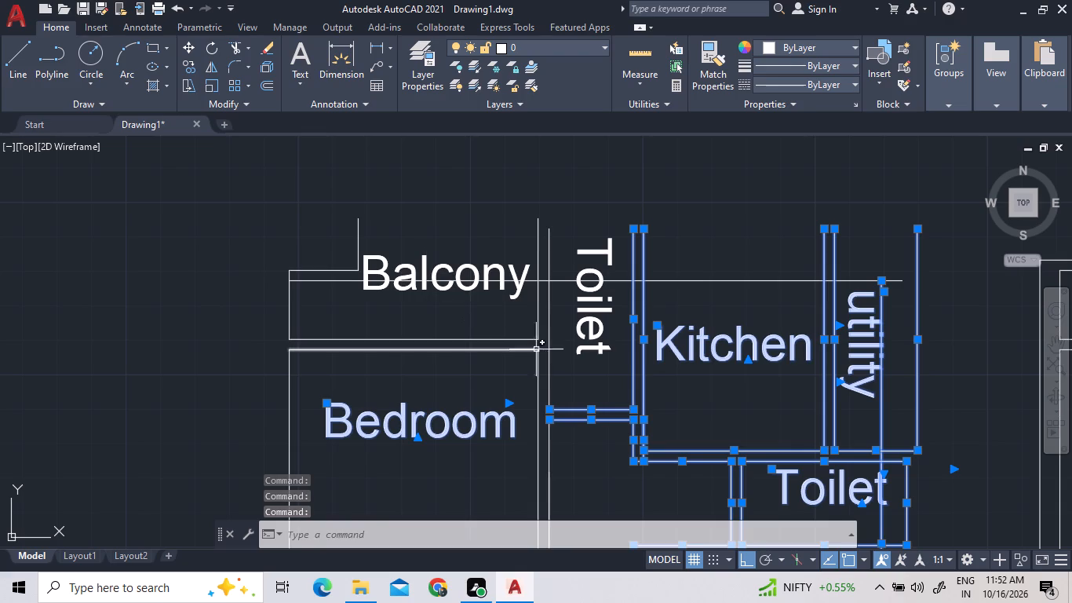
pyautogui.click(565, 367)
pyautogui.click(261, 321)
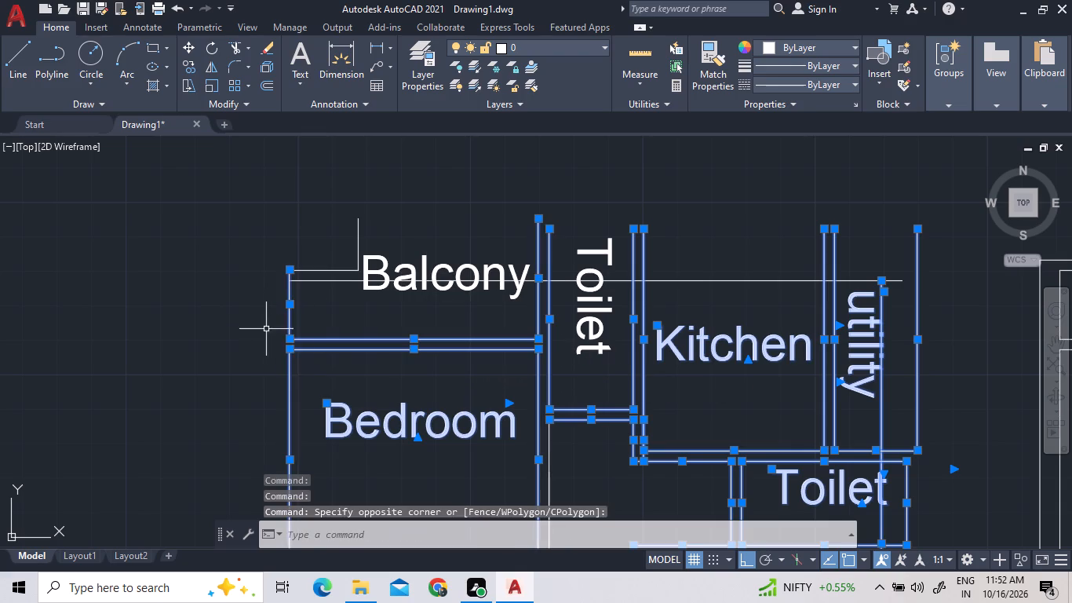
pyautogui.scroll(-2, 563, 355)
pyautogui.scroll(3, 565, 438)
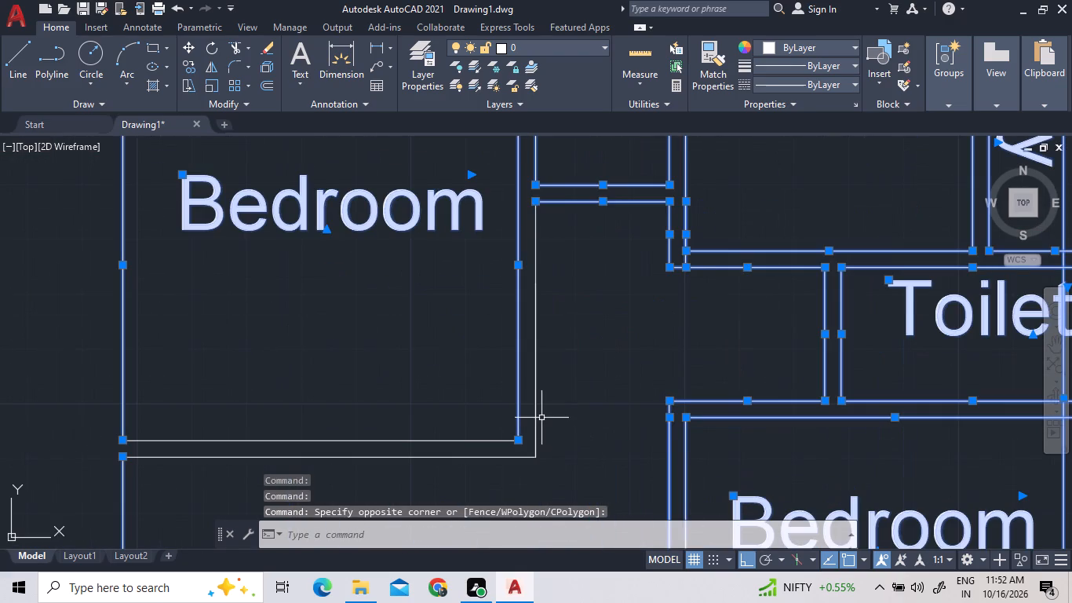
pyautogui.moveTo(563, 460); pyautogui.dragTo(552, 462)
pyautogui.click(409, 407)
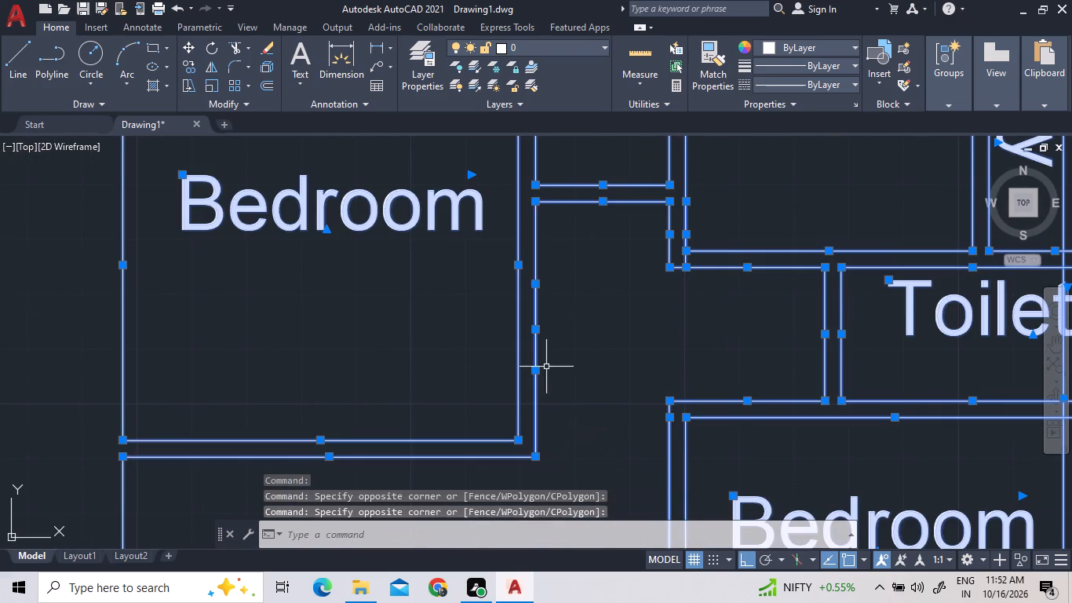
pyautogui.scroll(-2, 580, 338)
pyautogui.scroll(3, 607, 205)
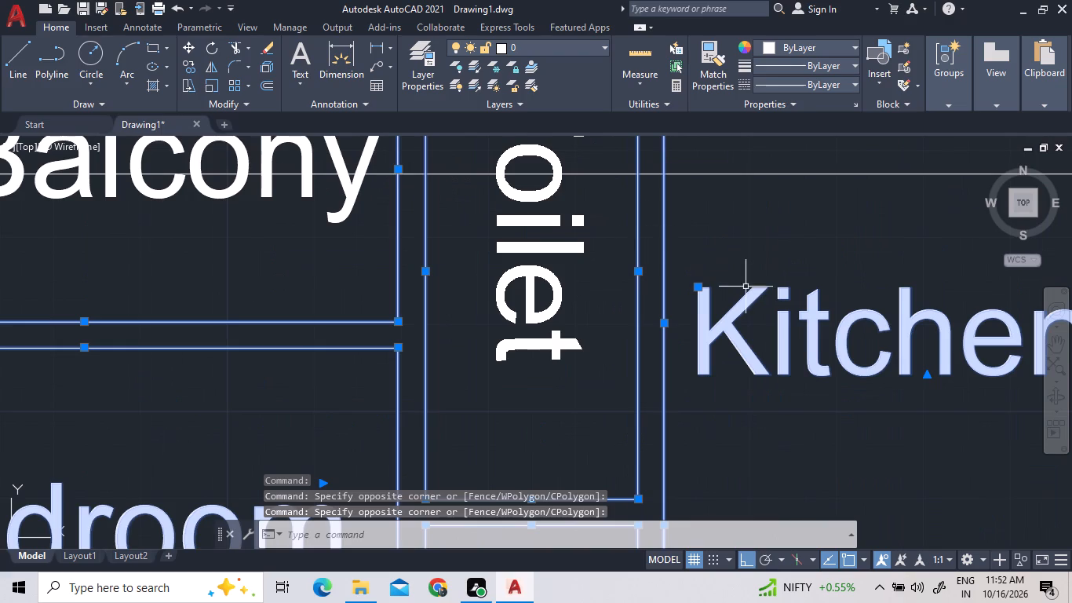
pyautogui.click(549, 254)
pyautogui.click(511, 237)
pyautogui.scroll(-1, 570, 348)
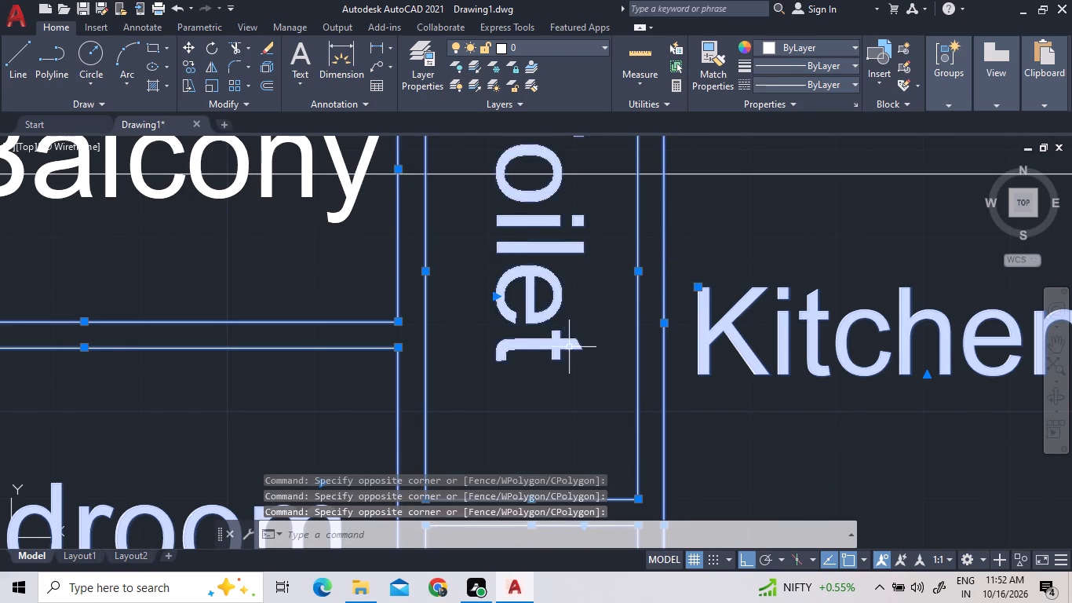
pyautogui.scroll(-1, 571, 350)
pyautogui.click(423, 286)
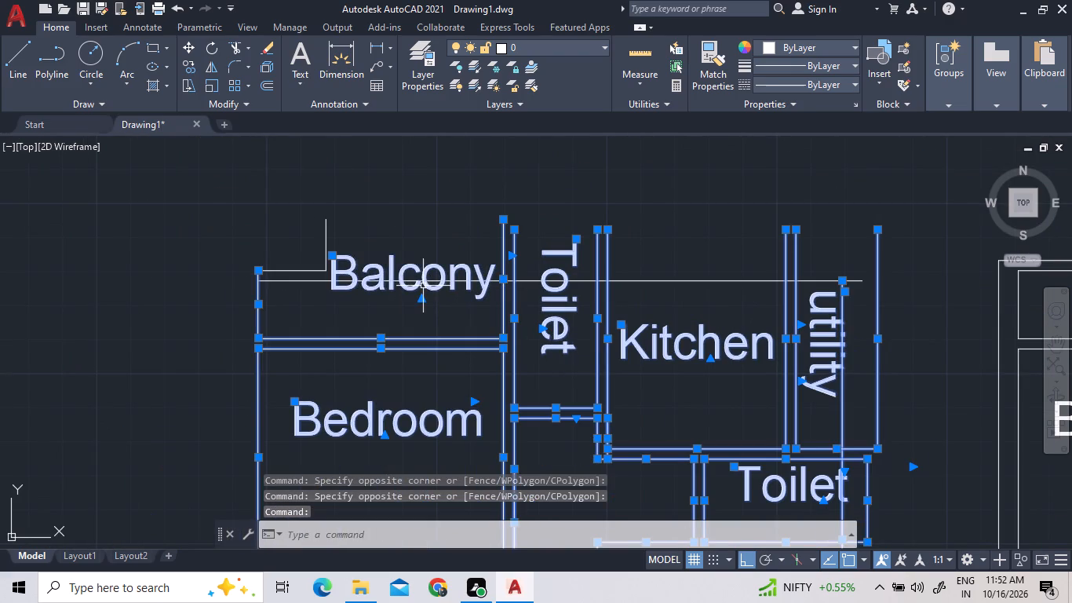
pyautogui.rightClick(423, 313)
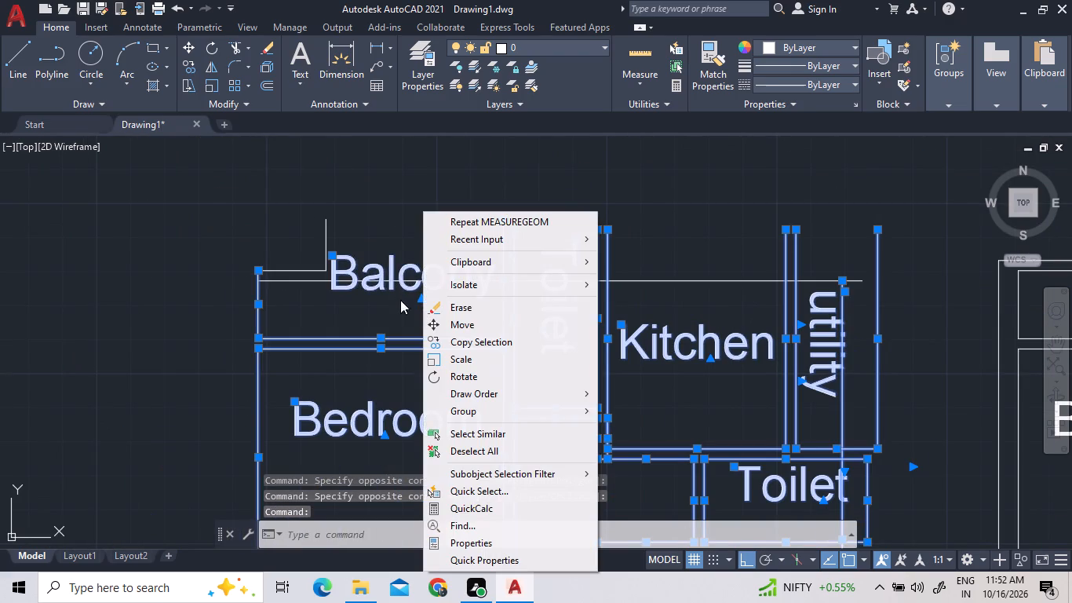
pyautogui.scroll(-5, 238, 301)
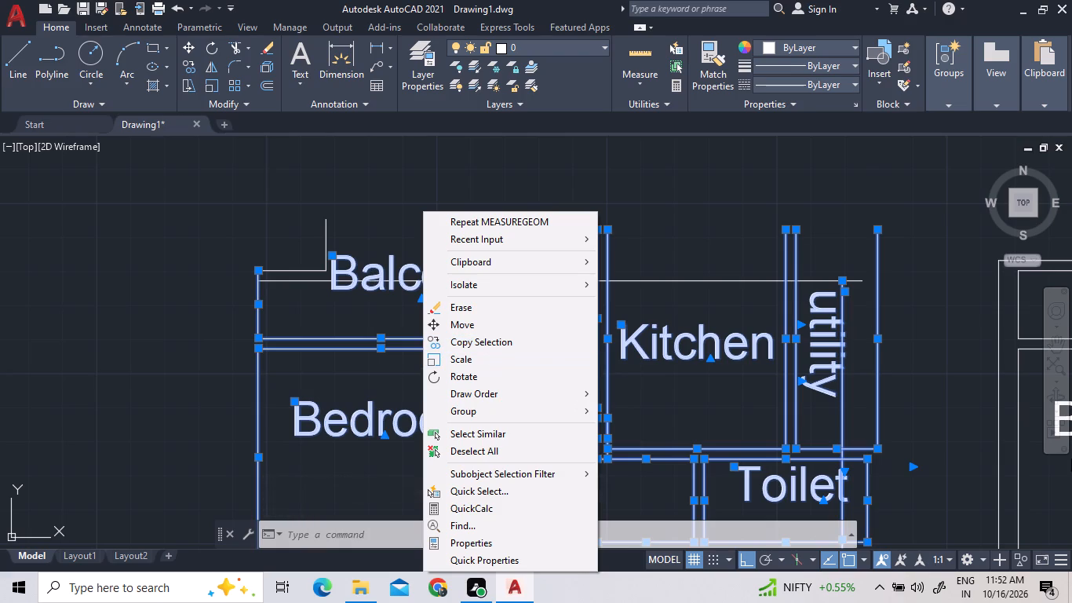
pyautogui.click(488, 324)
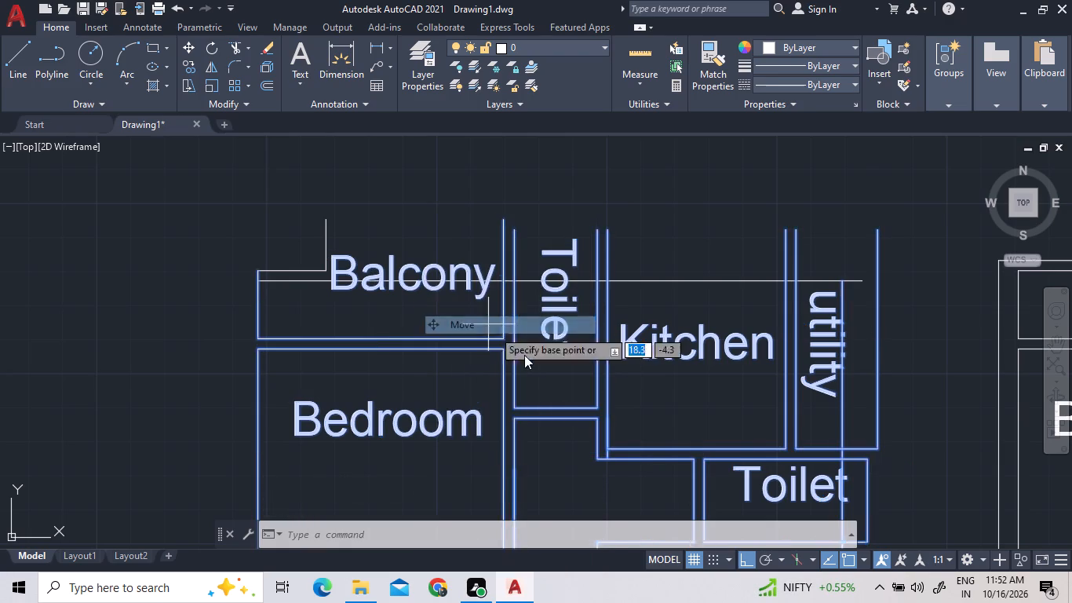
pyautogui.scroll(-3, 615, 378)
pyautogui.scroll(4, 692, 486)
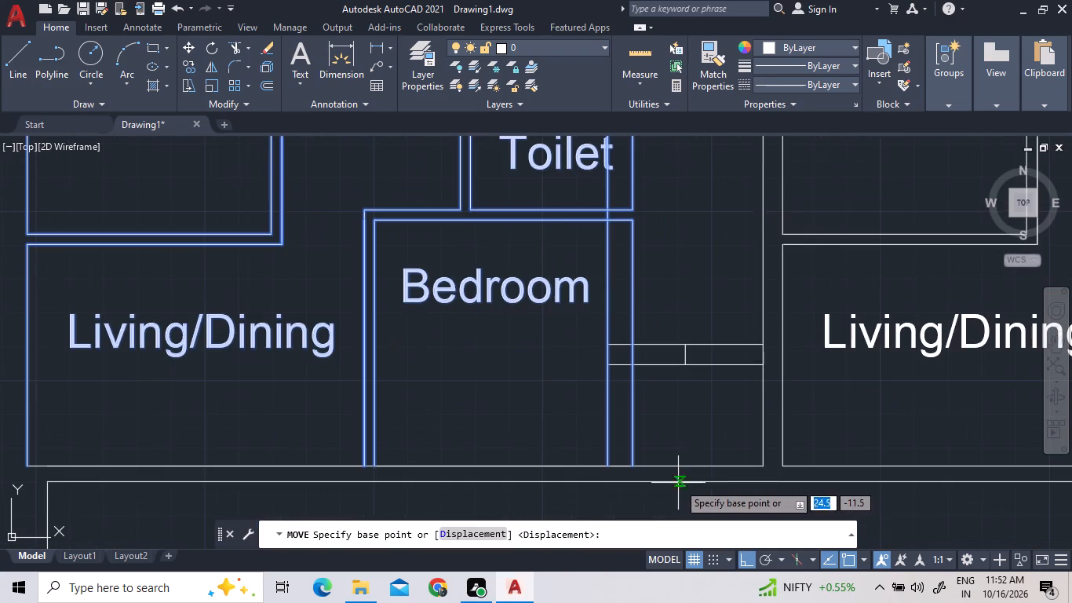
pyautogui.scroll(3, 640, 466)
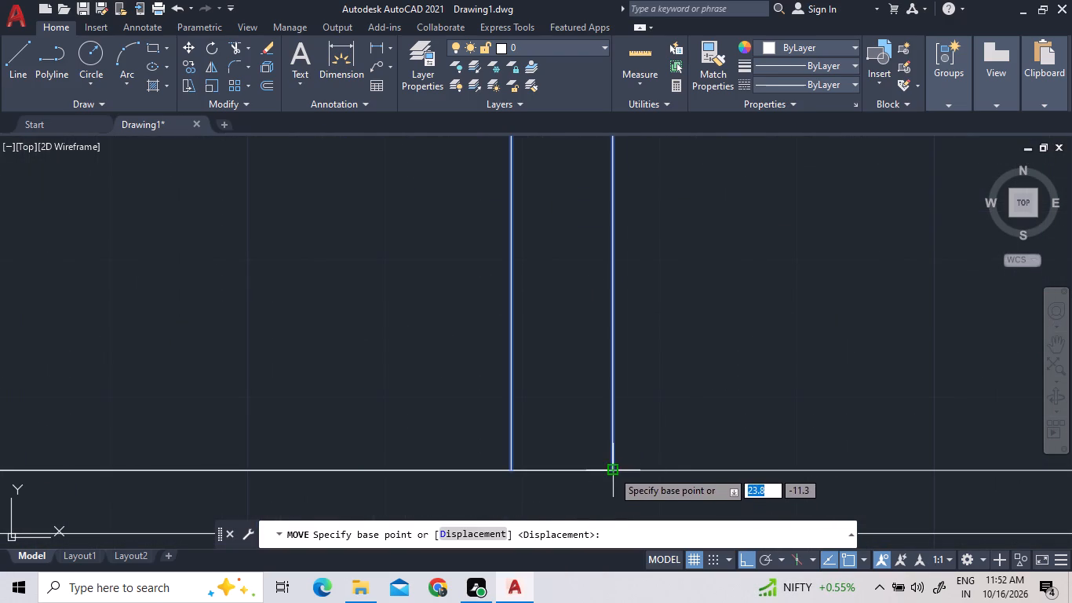
pyautogui.click(612, 470)
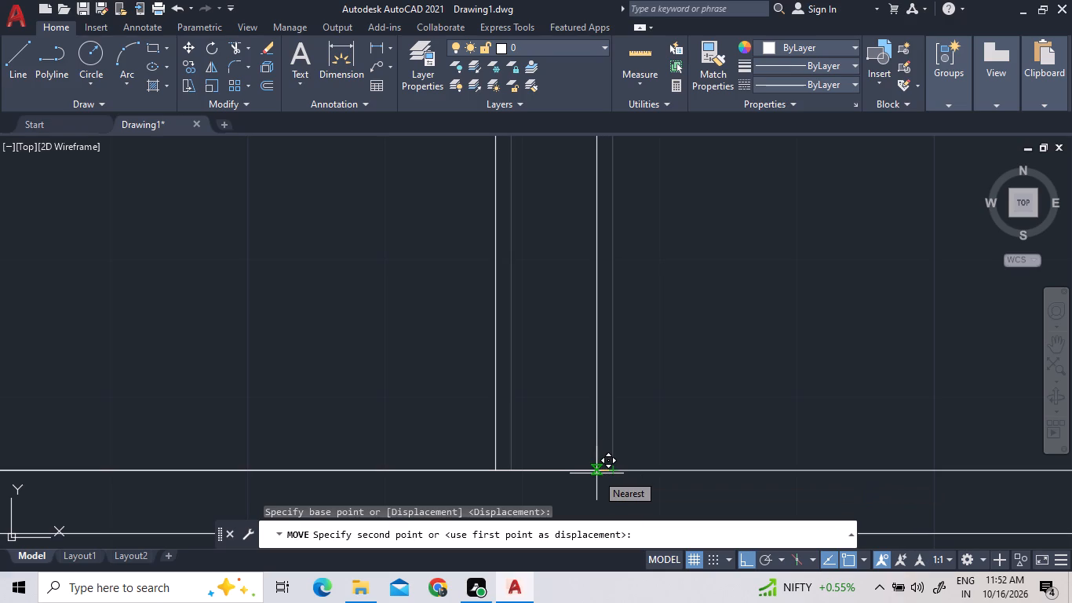
pyautogui.press('1')
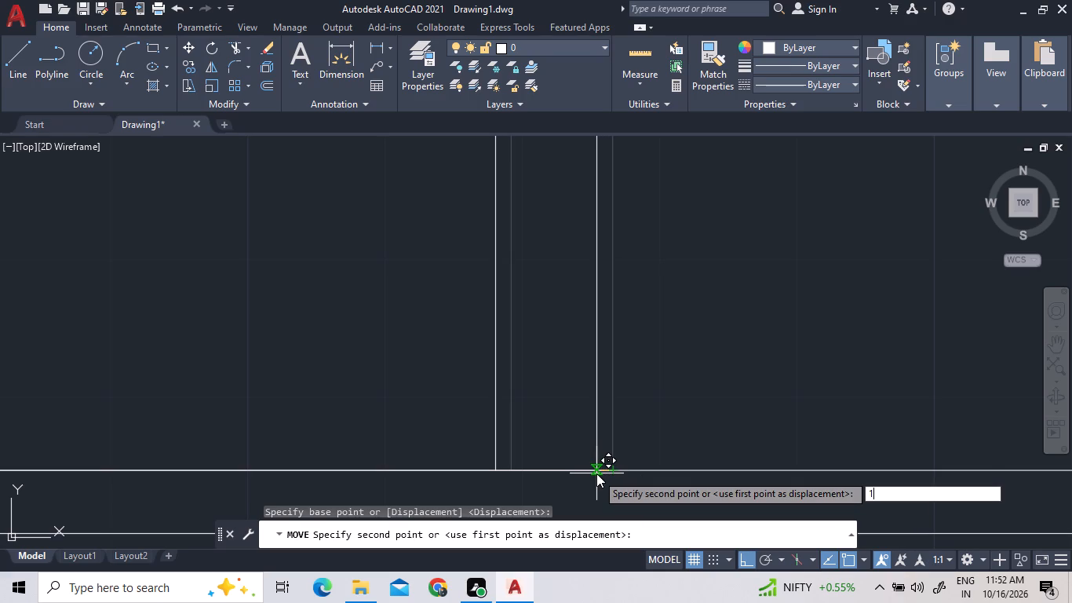
pyautogui.press('BackSpace')
pyautogui.write('0.1')
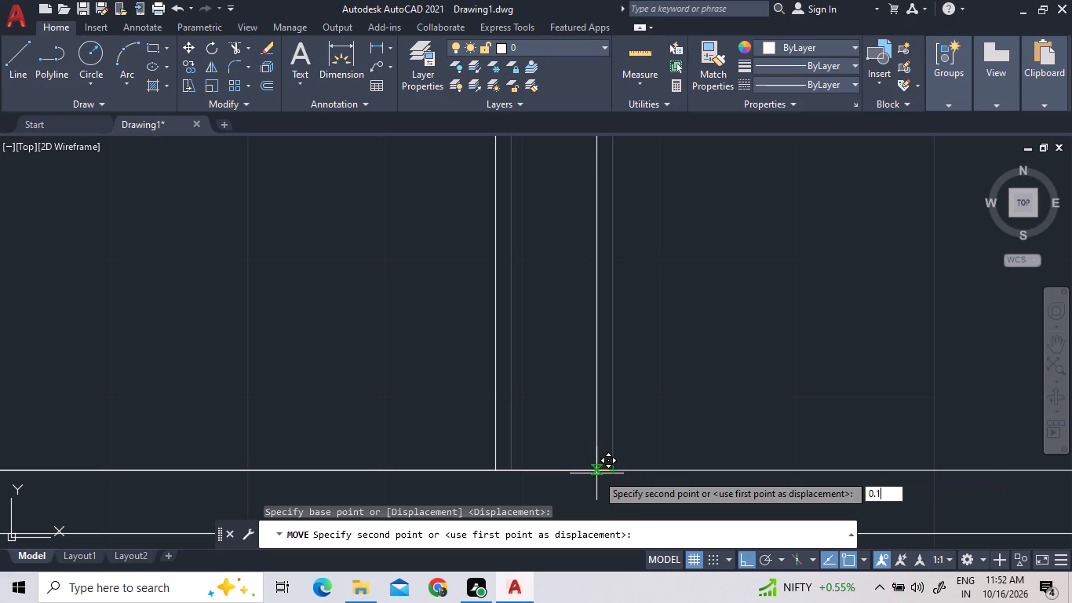
pyautogui.press('Return')
# Measure the passage space beside the left block's lower Bedroom, below the double horizontal lines.
pyautogui.scroll(-2, 596, 473)
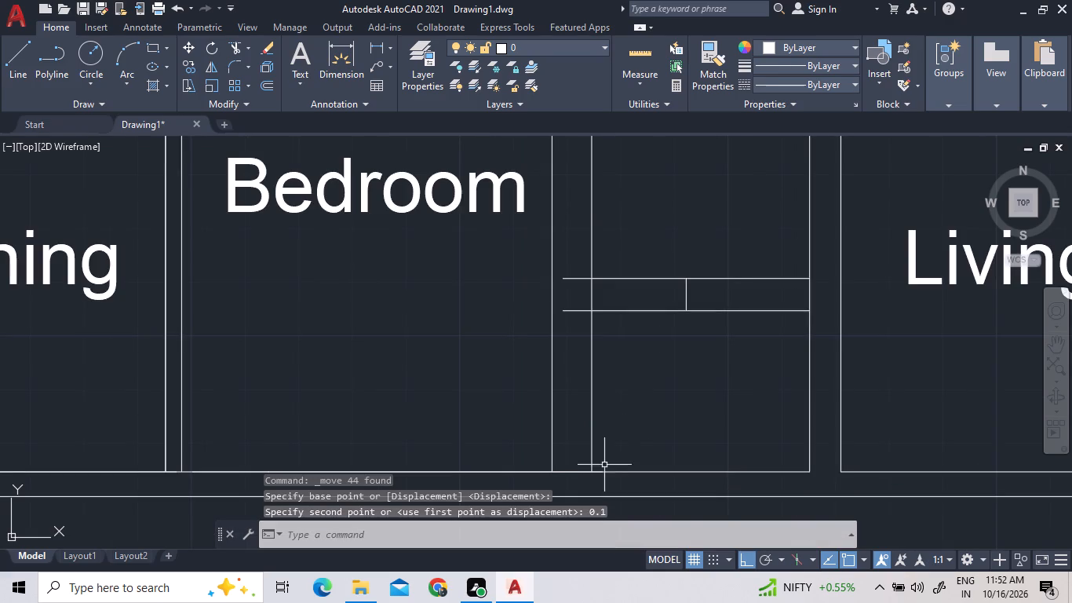
pyautogui.scroll(-1, 624, 446)
pyautogui.click(646, 61)
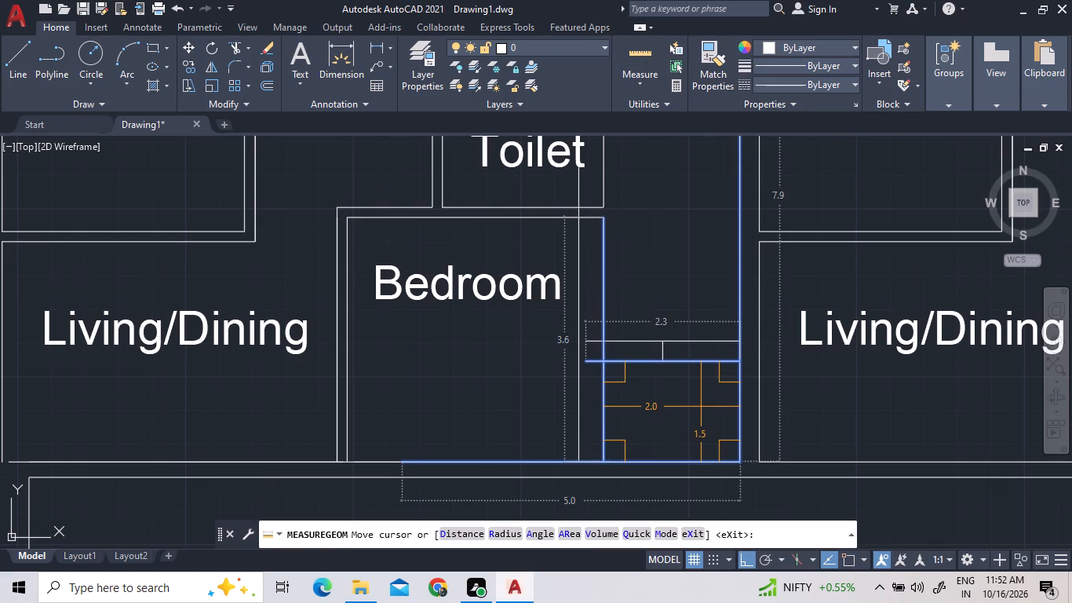
pyautogui.press('Escape')
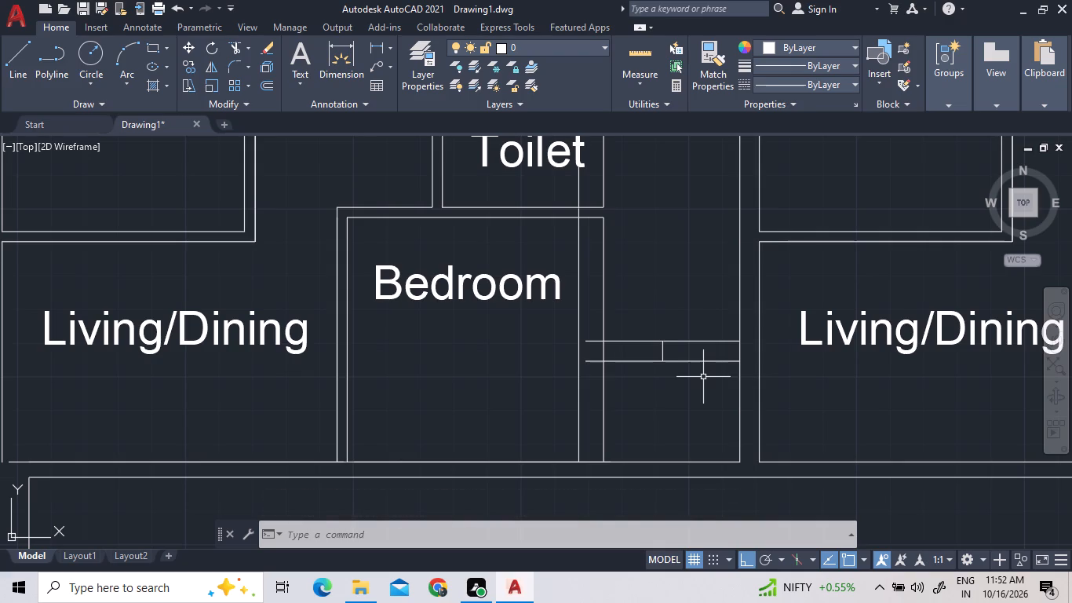
# Extend the passage's two horizontal lines to the vertical line inside the left block's lower Bedroom.
pyautogui.write('ex')
pyautogui.press('Return')
pyautogui.press('Return')
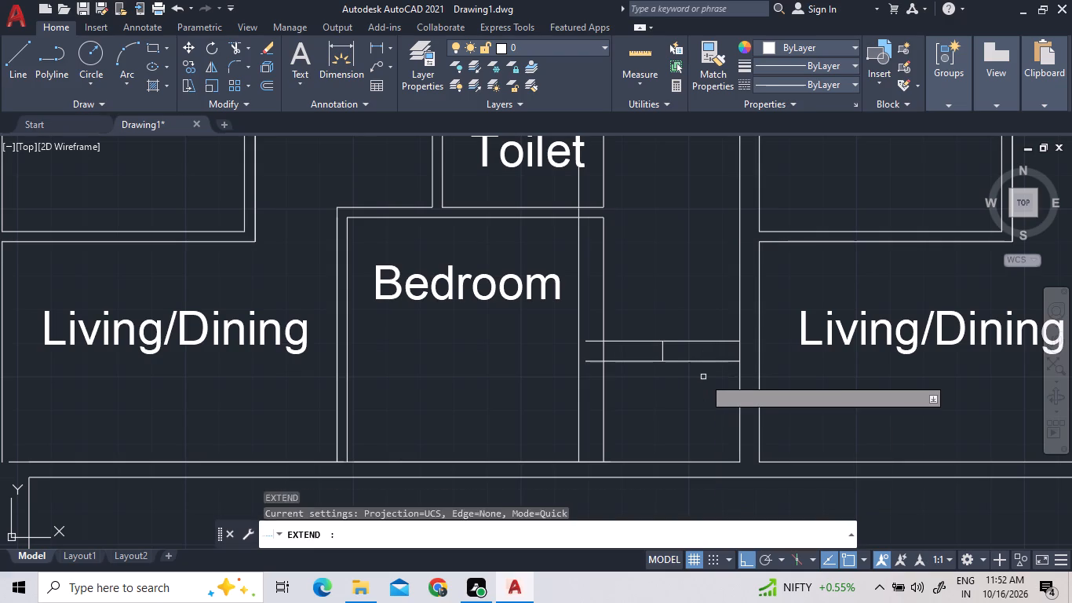
pyautogui.click(596, 342)
pyautogui.click(596, 362)
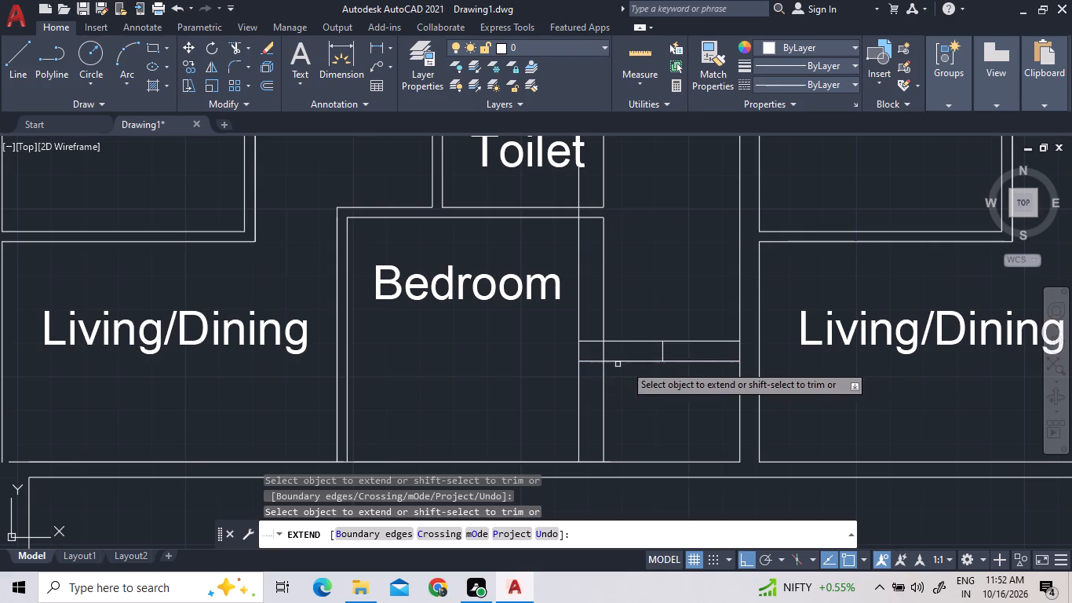
pyautogui.press('Escape')
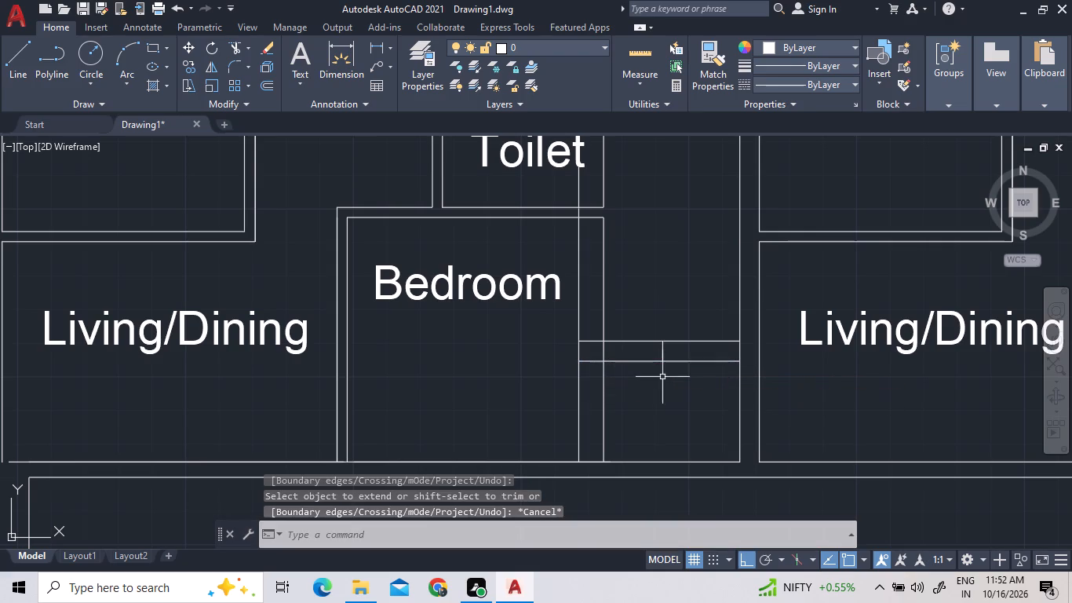
# Delete the two short lines forming the stepped outer corner at the left block's Balcony.
pyautogui.scroll(-2, 669, 422)
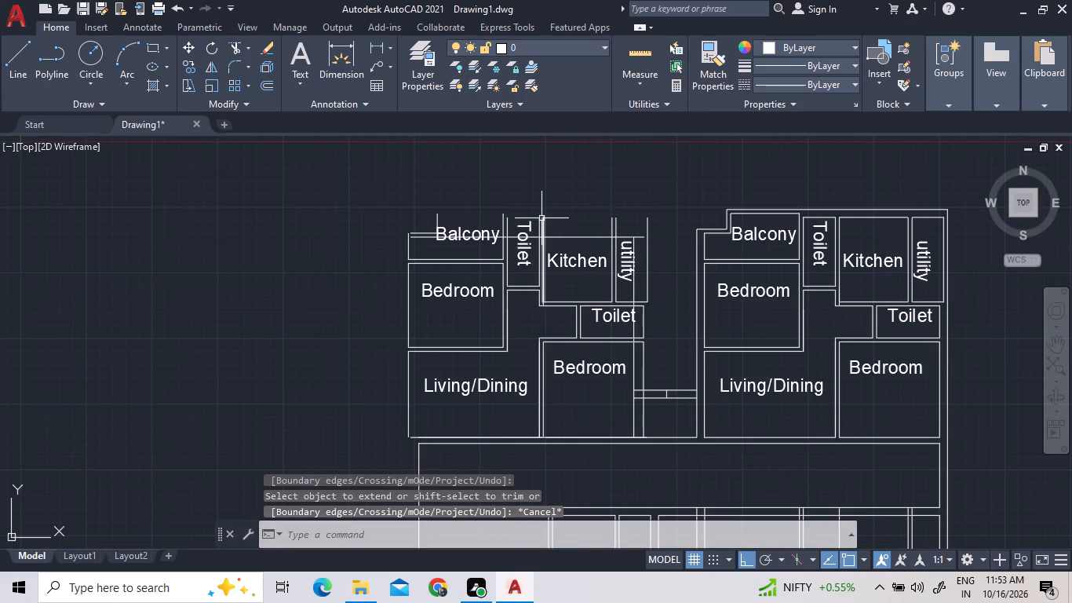
pyautogui.scroll(2, 541, 218)
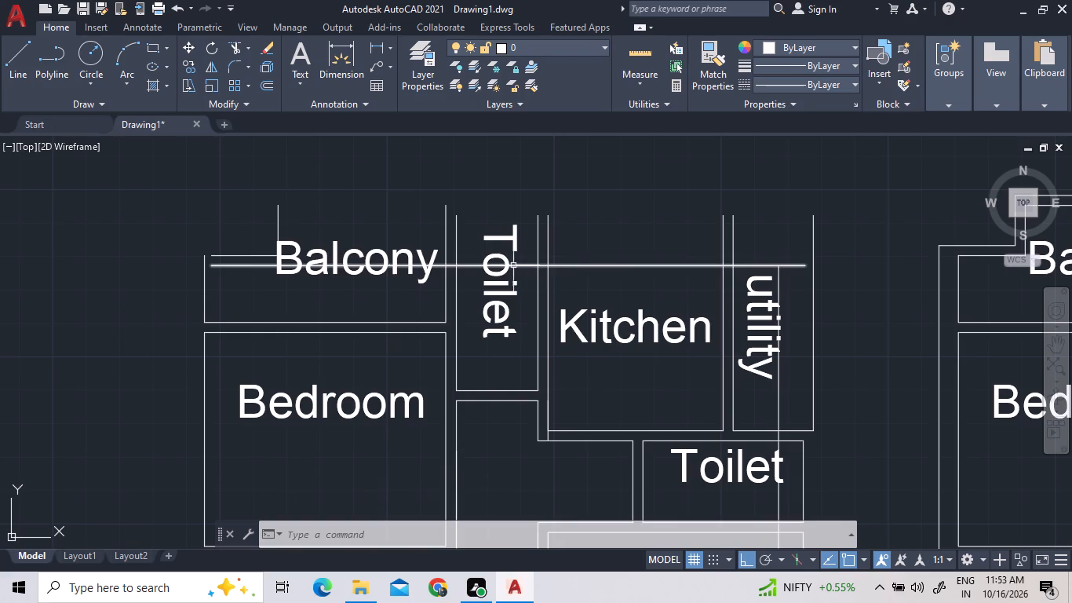
pyautogui.click(253, 254)
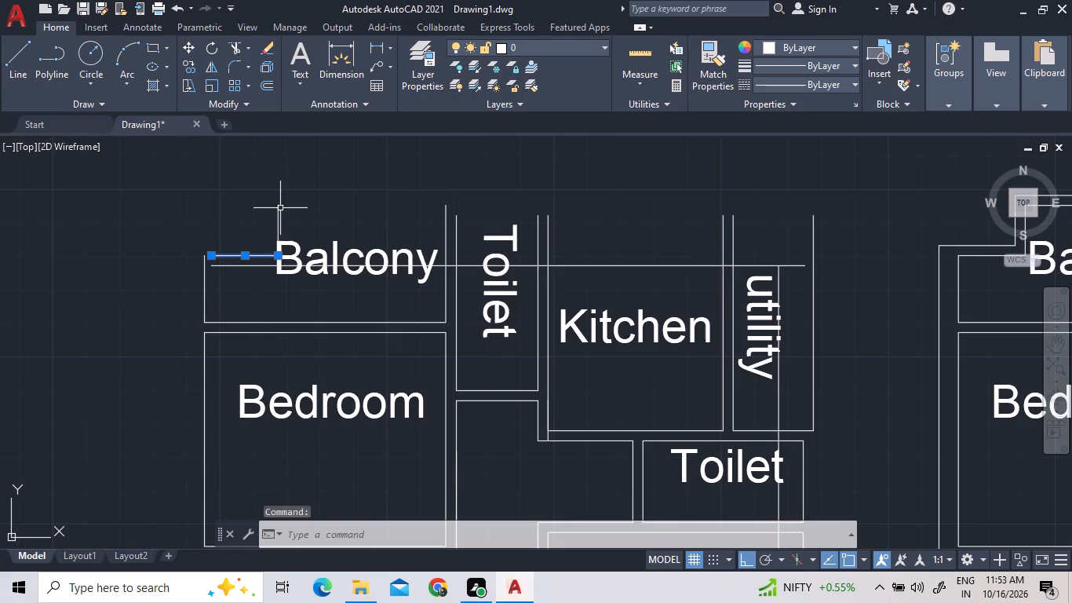
pyautogui.click(279, 210)
pyautogui.press('Delete')
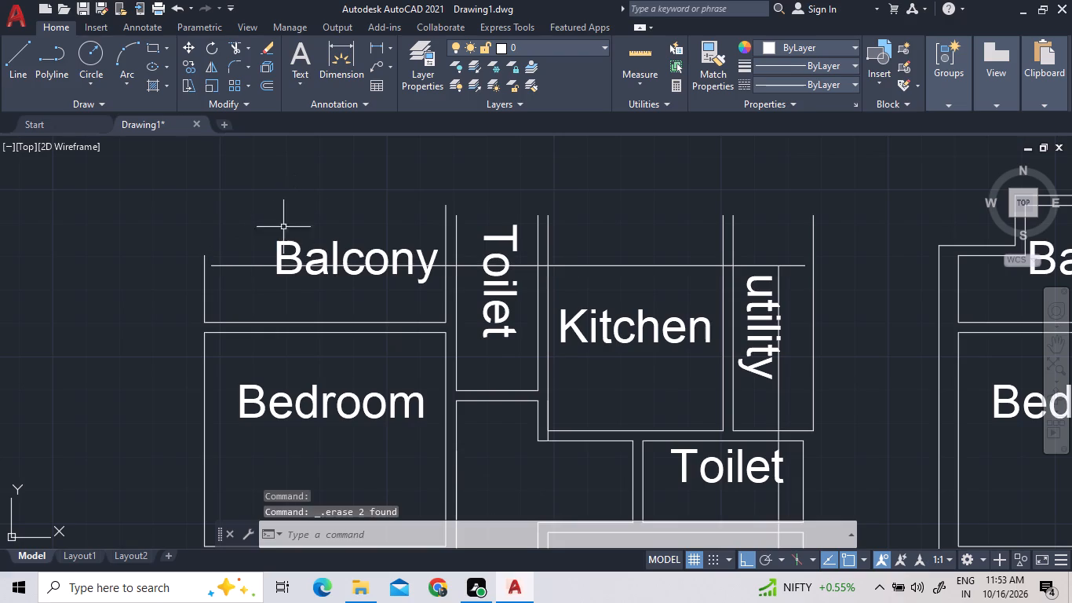
# With Ortho off, move the left block's Balcony label diagonally into the balcony, below the long horizontal line.
pyautogui.click(304, 258)
pyautogui.click(290, 253)
pyautogui.rightClick(290, 252)
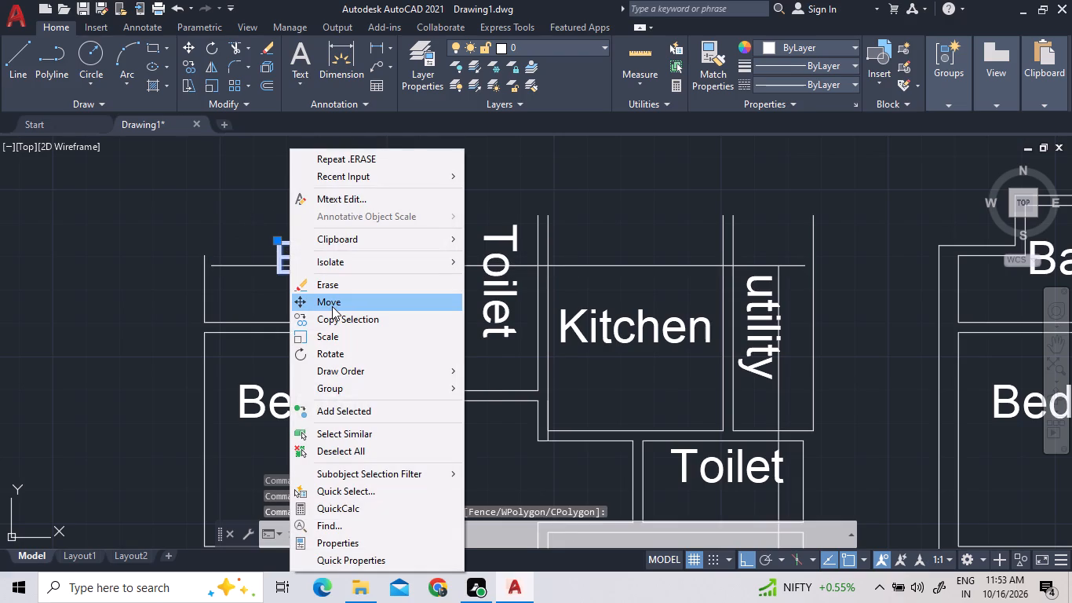
pyautogui.click(332, 306)
pyautogui.click(322, 269)
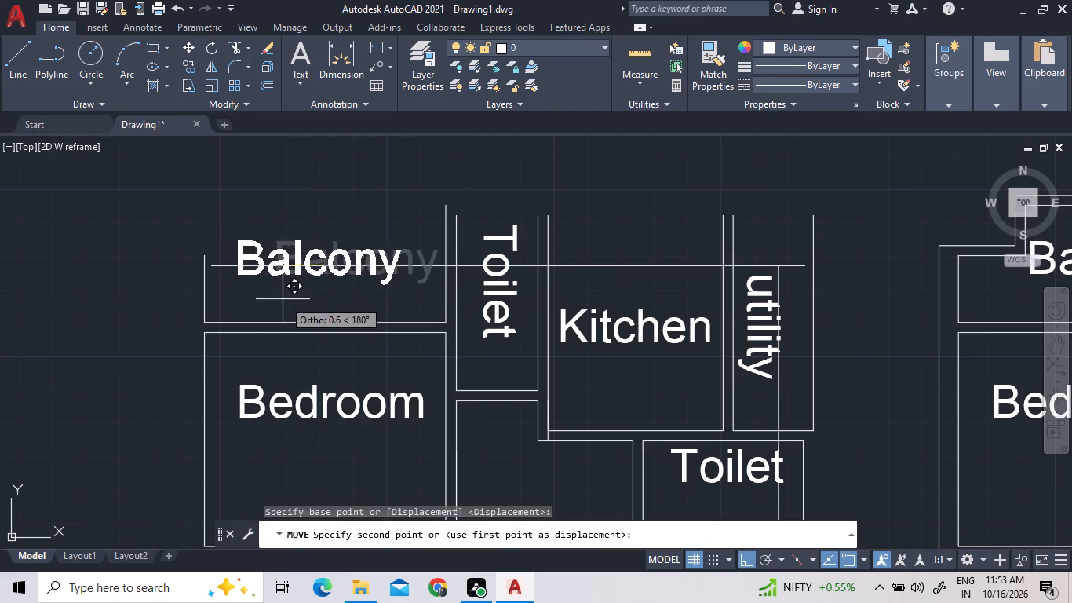
pyautogui.press('F8')
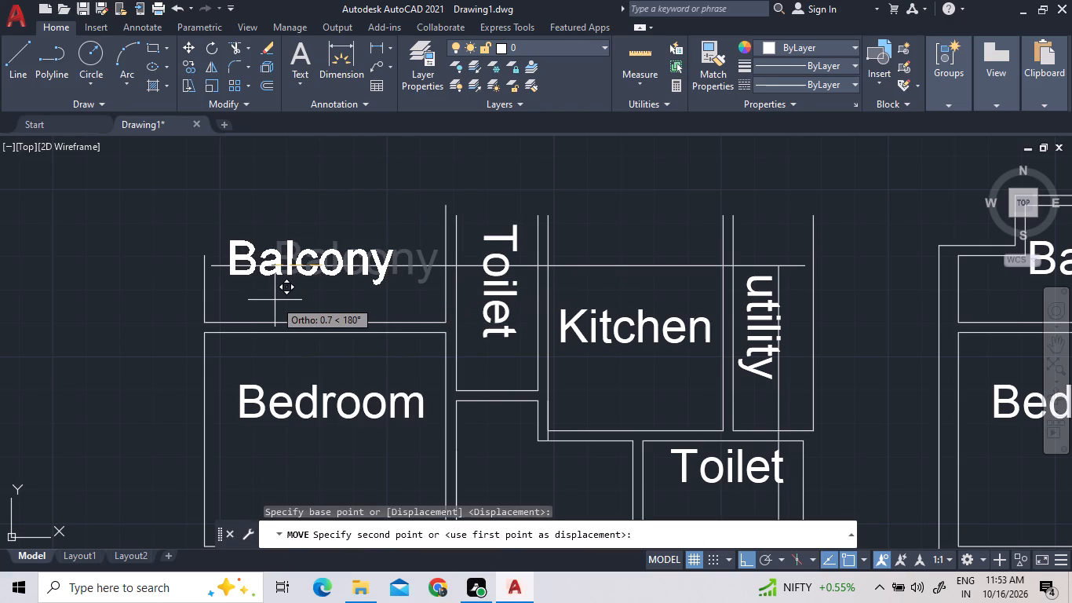
pyautogui.click(281, 297)
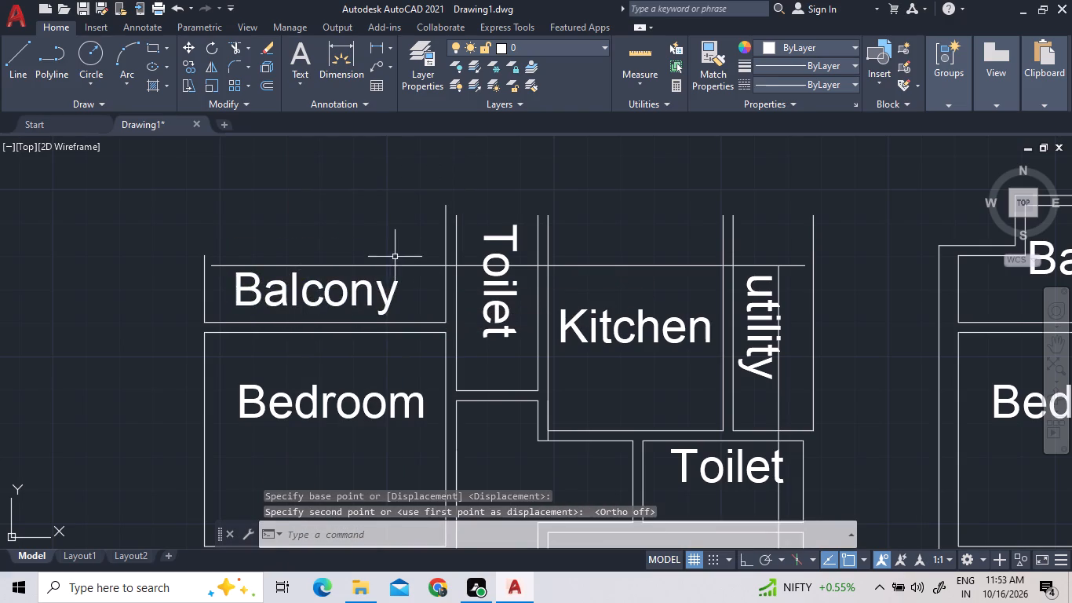
# Move the left block's vertical Toilet label slightly lower, between the long horizontal line and the toilet's lower wall.
pyautogui.scroll(-1, 395, 258)
pyautogui.click(464, 272)
pyautogui.rightClick(464, 272)
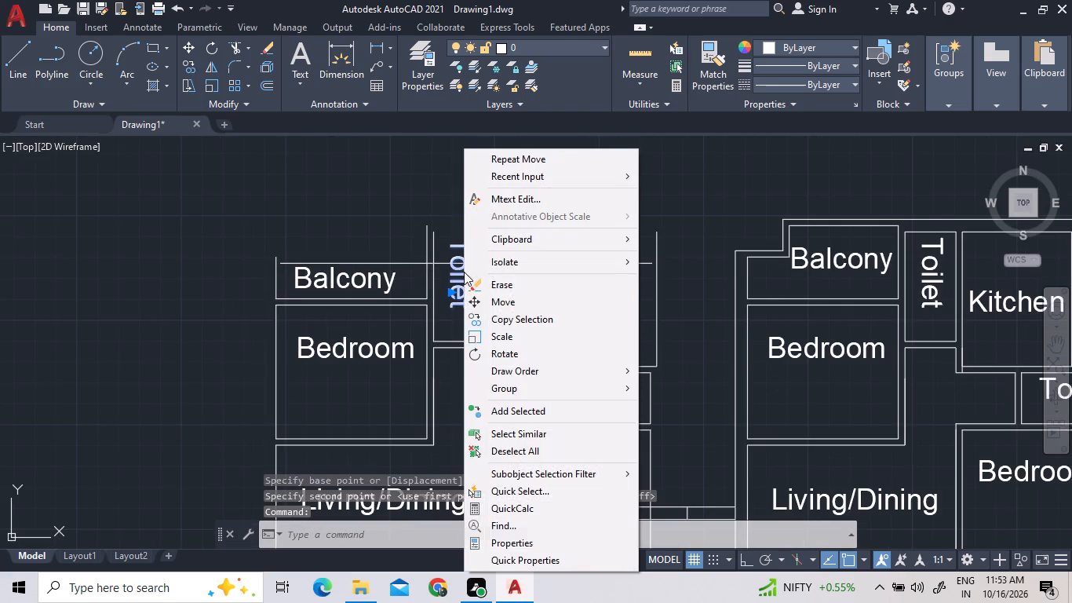
pyautogui.click(483, 306)
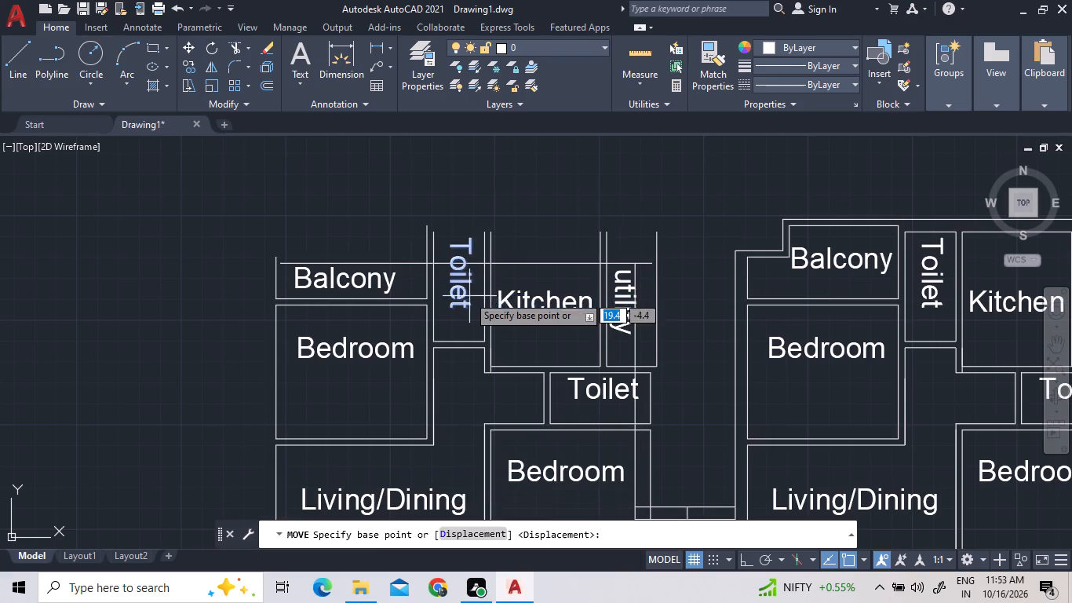
pyautogui.click(464, 294)
pyautogui.click(462, 316)
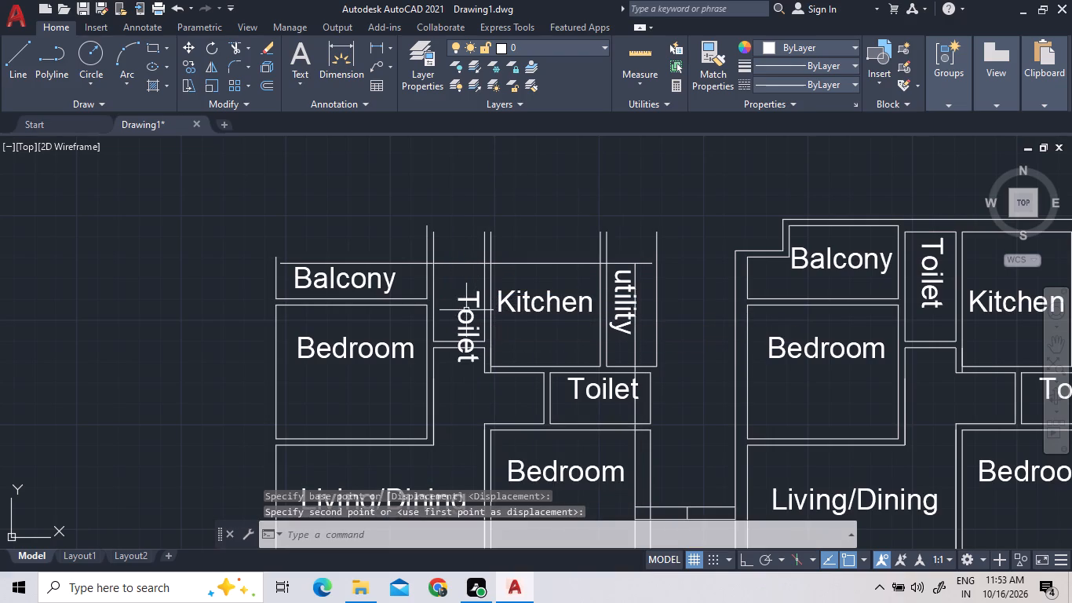
pyautogui.click(468, 309)
pyautogui.rightClick(466, 308)
pyautogui.click(500, 300)
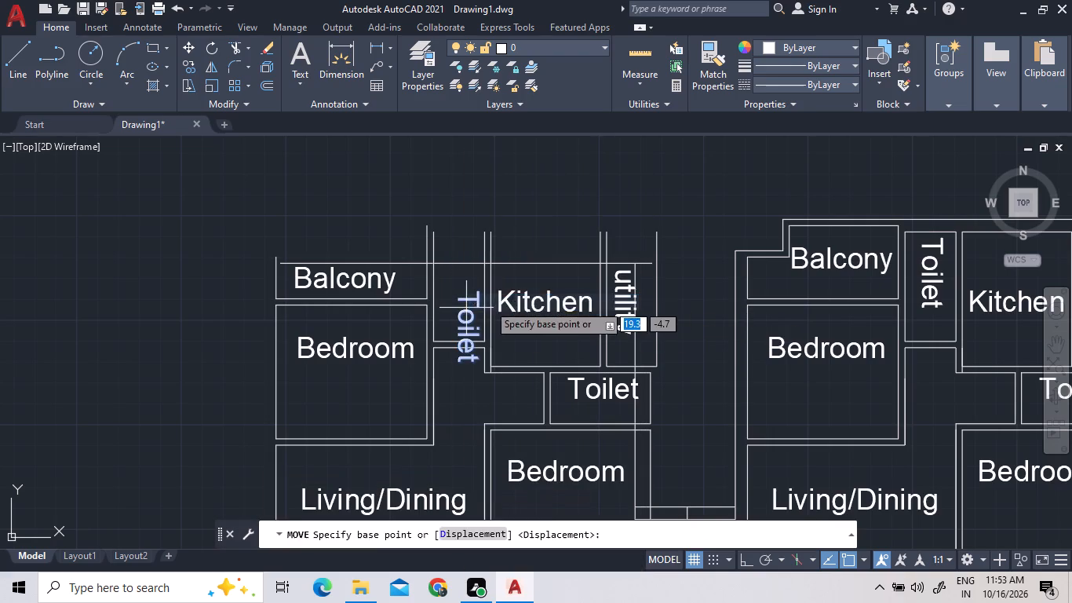
pyautogui.click(487, 304)
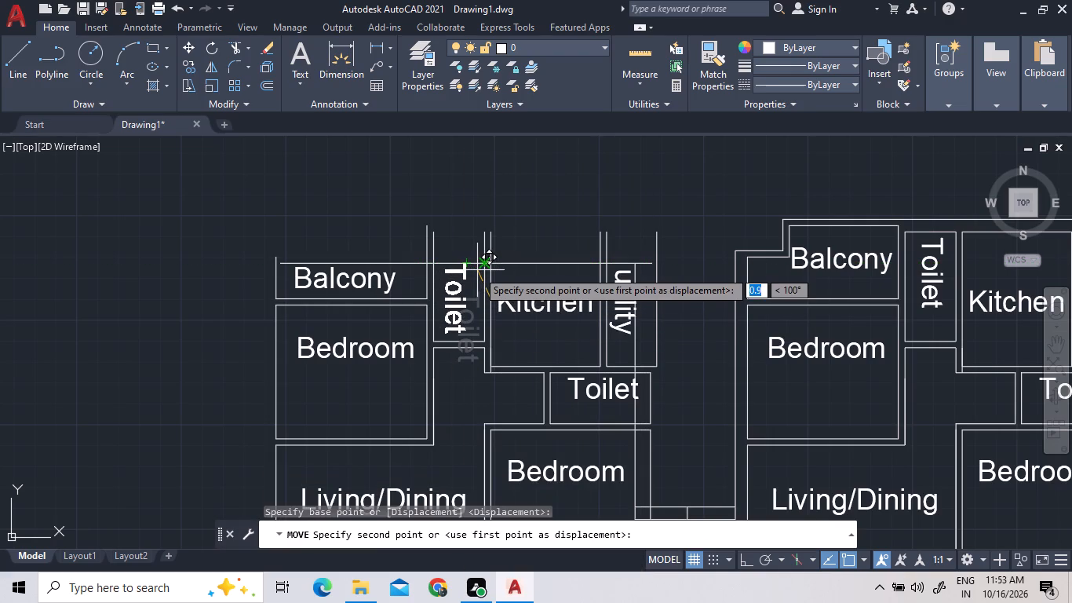
pyautogui.click(477, 270)
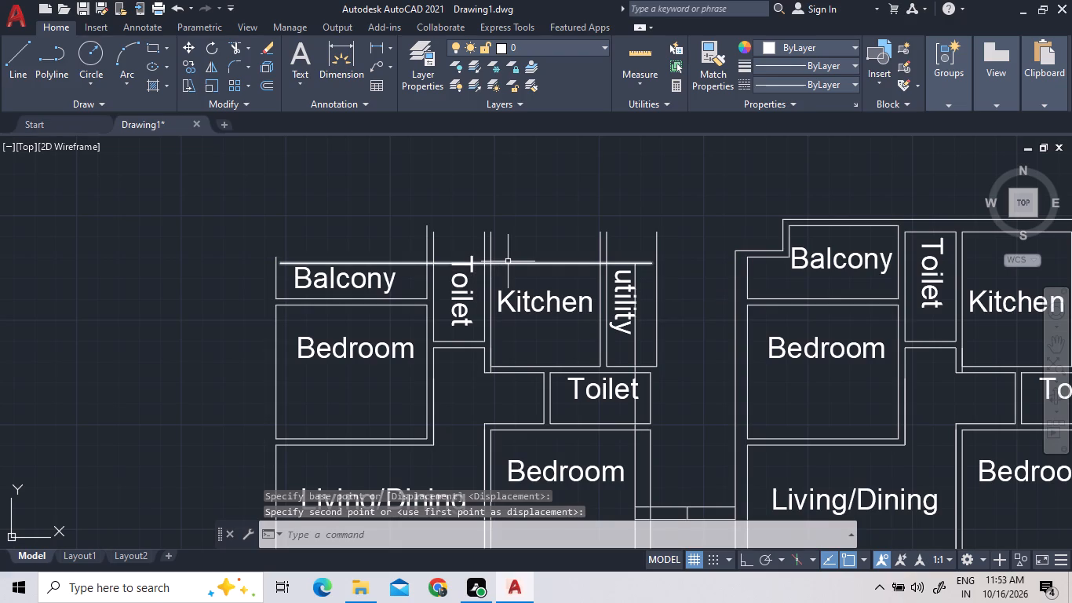
# Move the long horizontal line across Balcony, Toilet, Kitchen and utility up to the top endpoint of the utility's outer wall.
pyautogui.click(508, 261)
pyautogui.rightClick(508, 261)
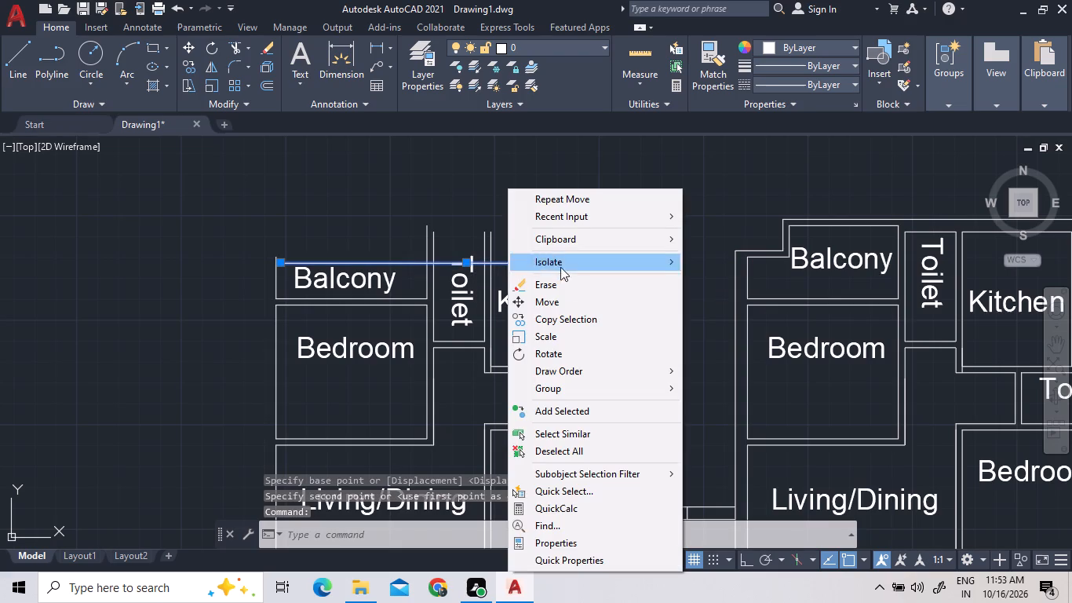
pyautogui.click(561, 299)
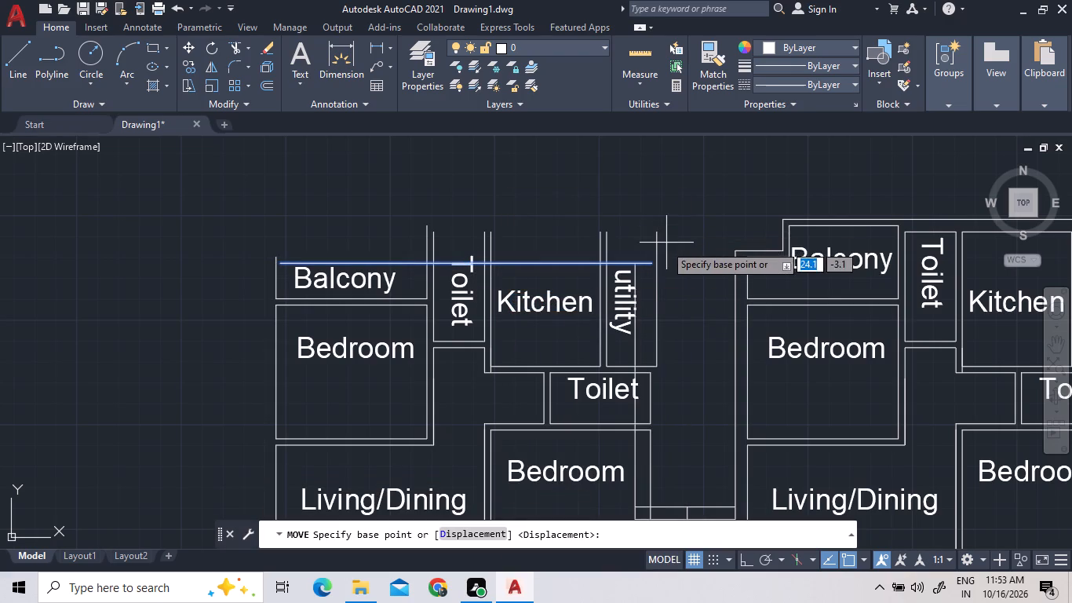
pyautogui.scroll(3, 647, 261)
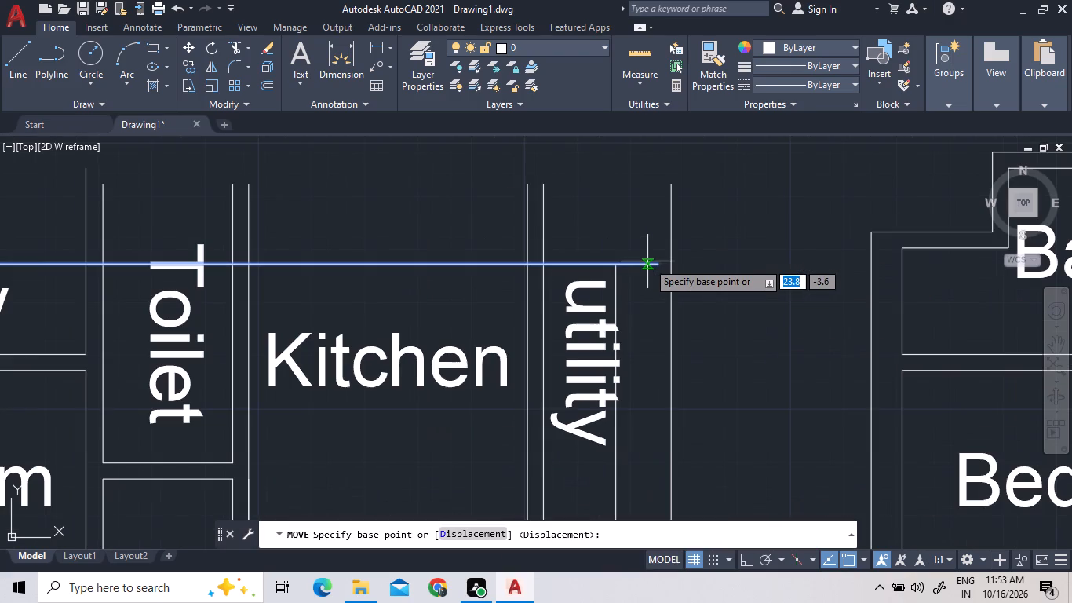
pyautogui.click(659, 264)
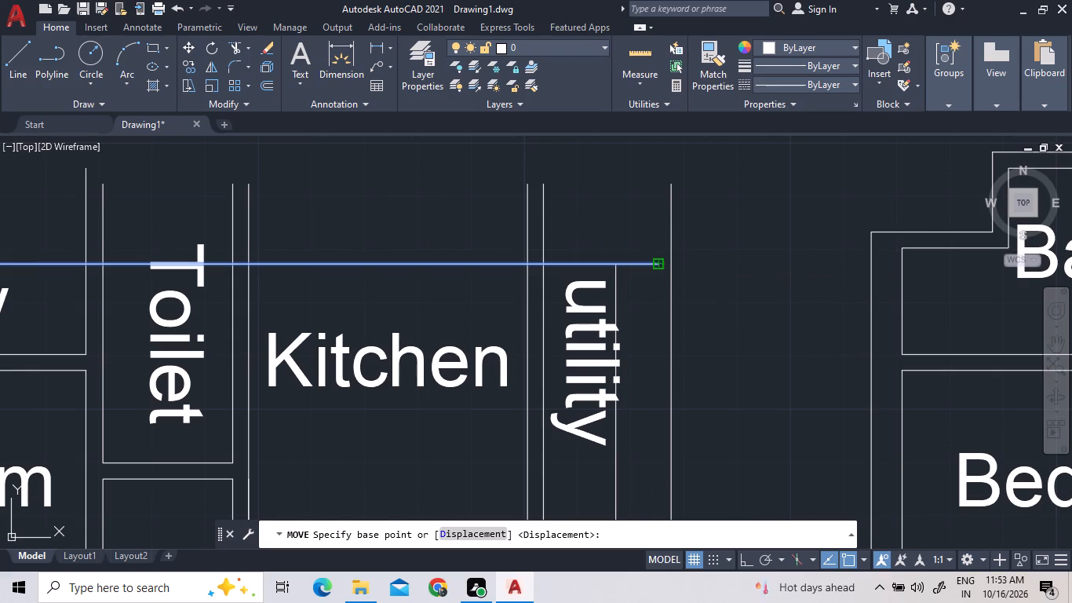
pyautogui.click(672, 187)
pyautogui.scroll(-3, 677, 228)
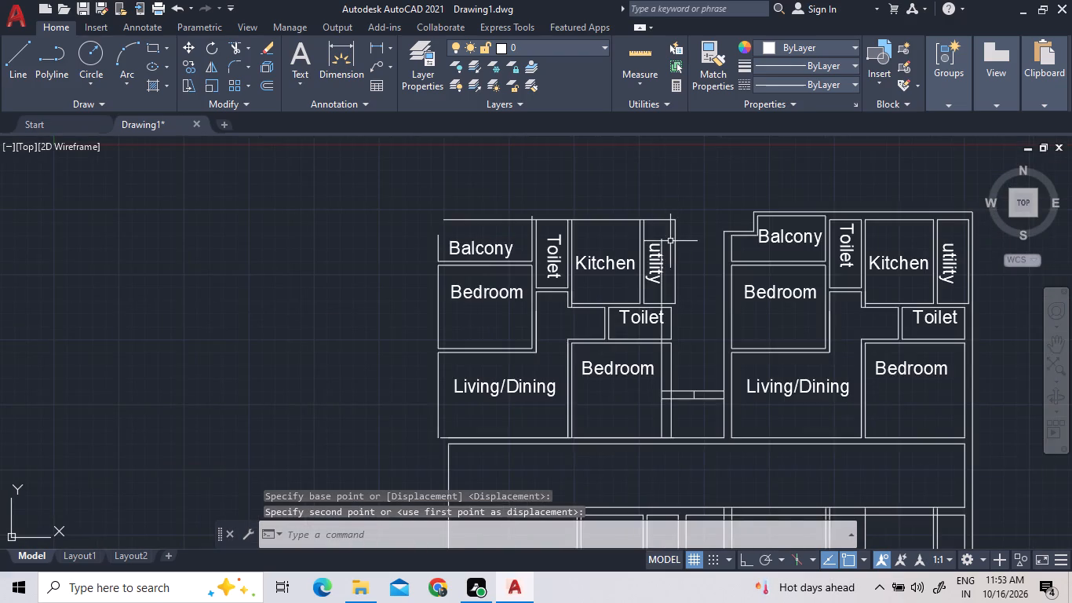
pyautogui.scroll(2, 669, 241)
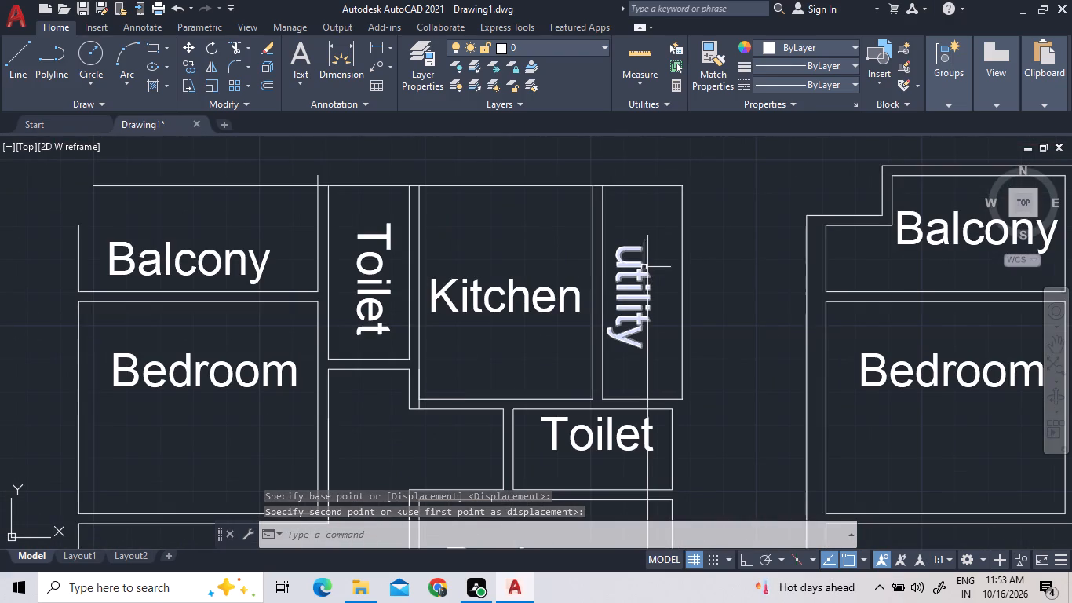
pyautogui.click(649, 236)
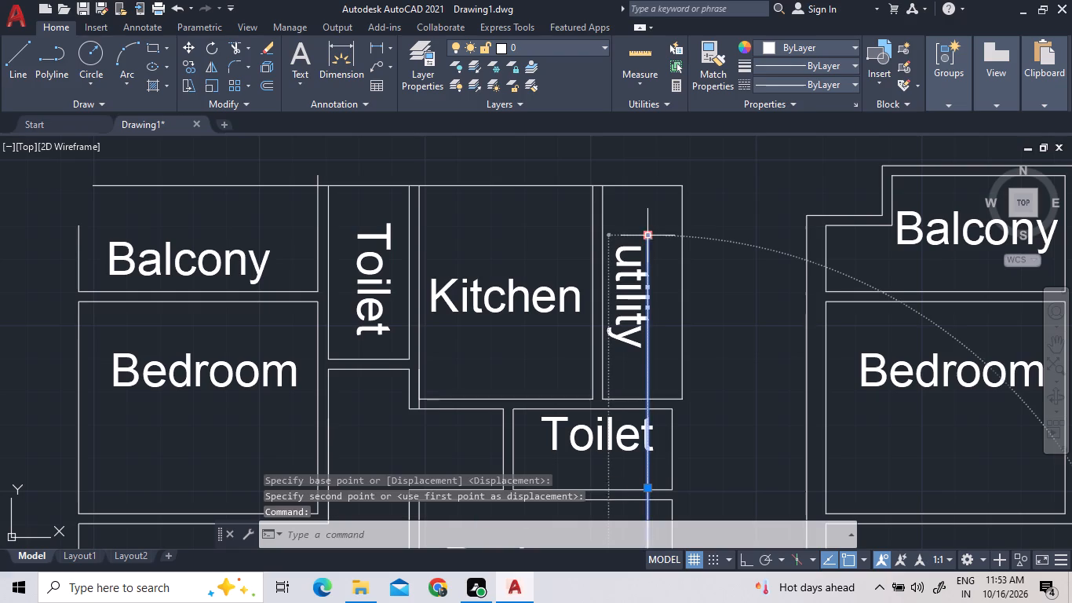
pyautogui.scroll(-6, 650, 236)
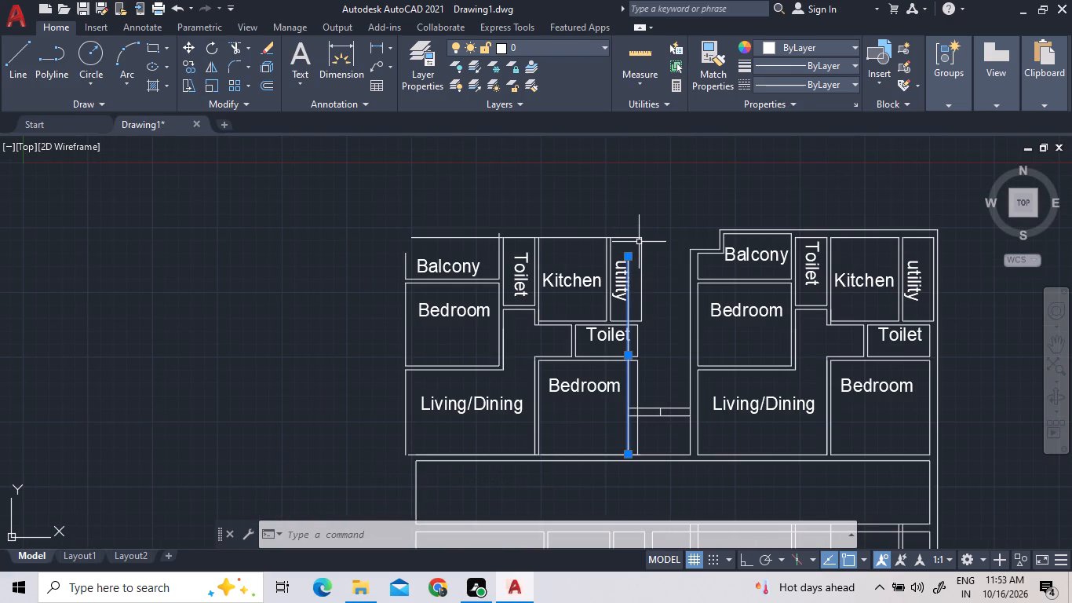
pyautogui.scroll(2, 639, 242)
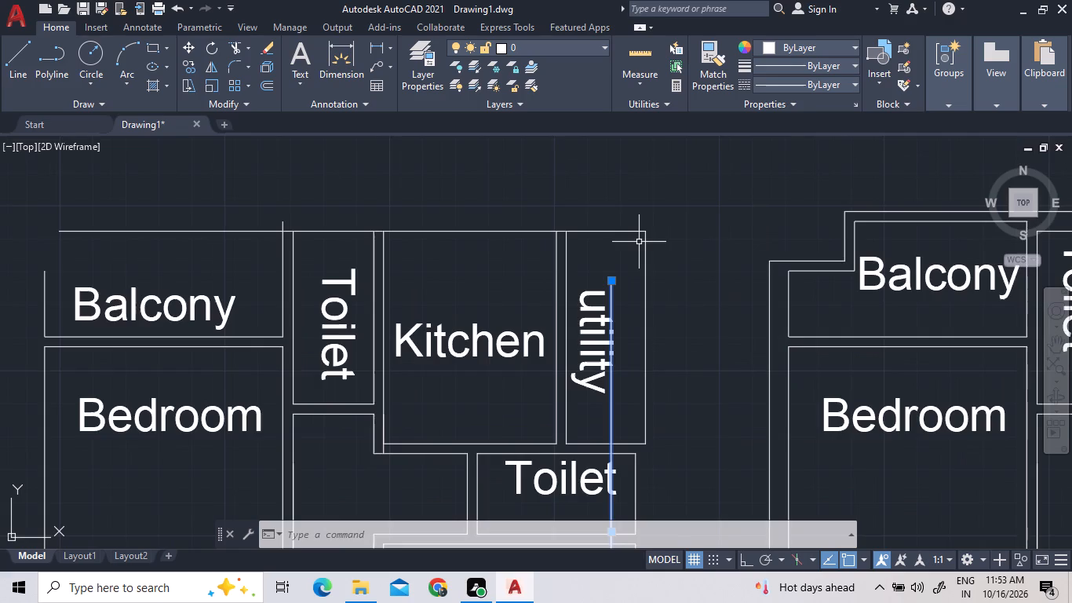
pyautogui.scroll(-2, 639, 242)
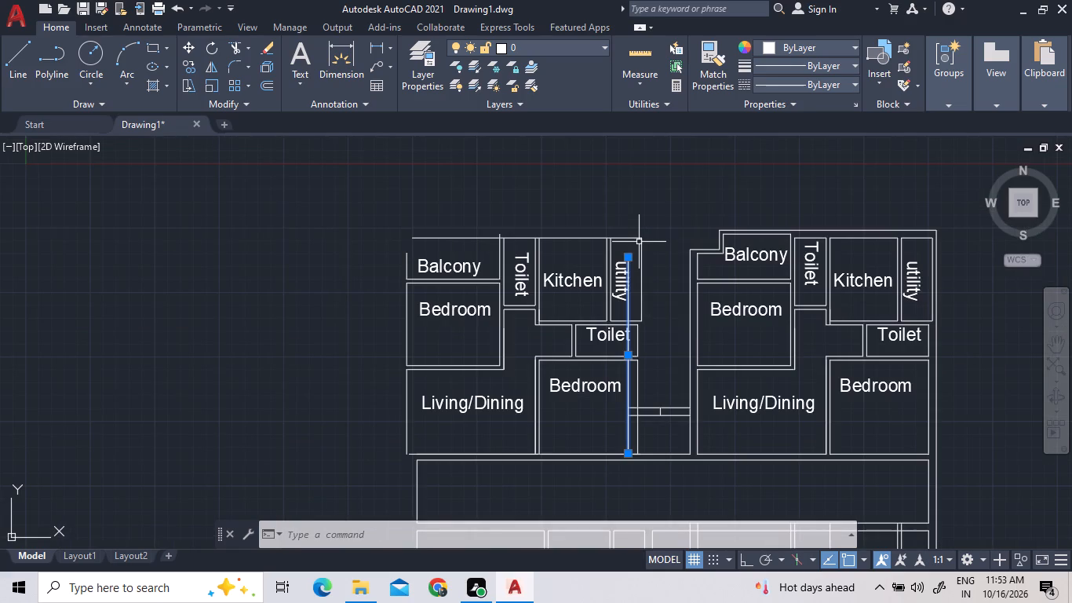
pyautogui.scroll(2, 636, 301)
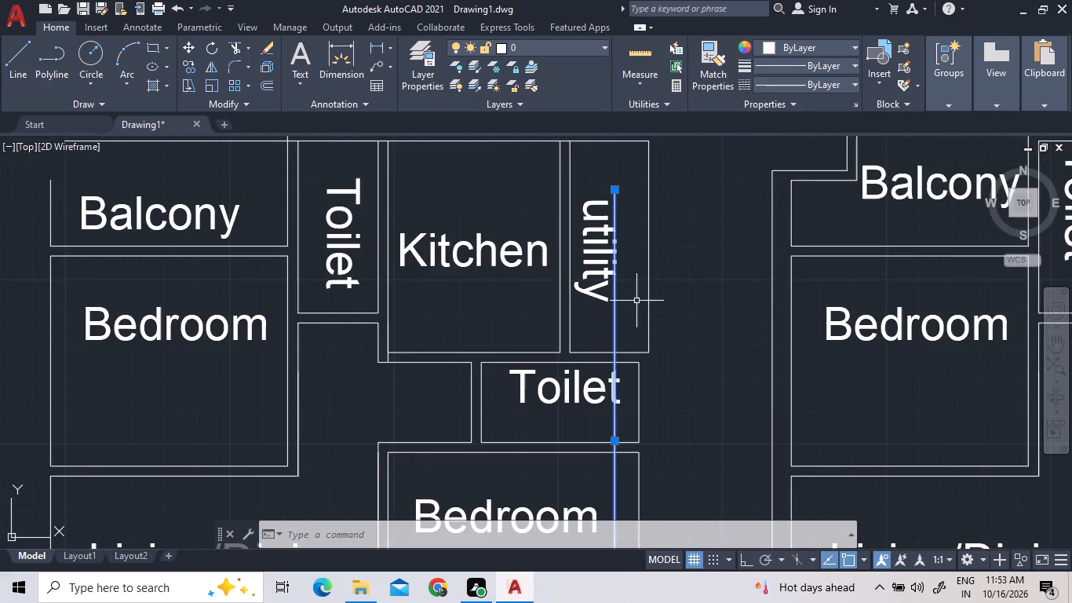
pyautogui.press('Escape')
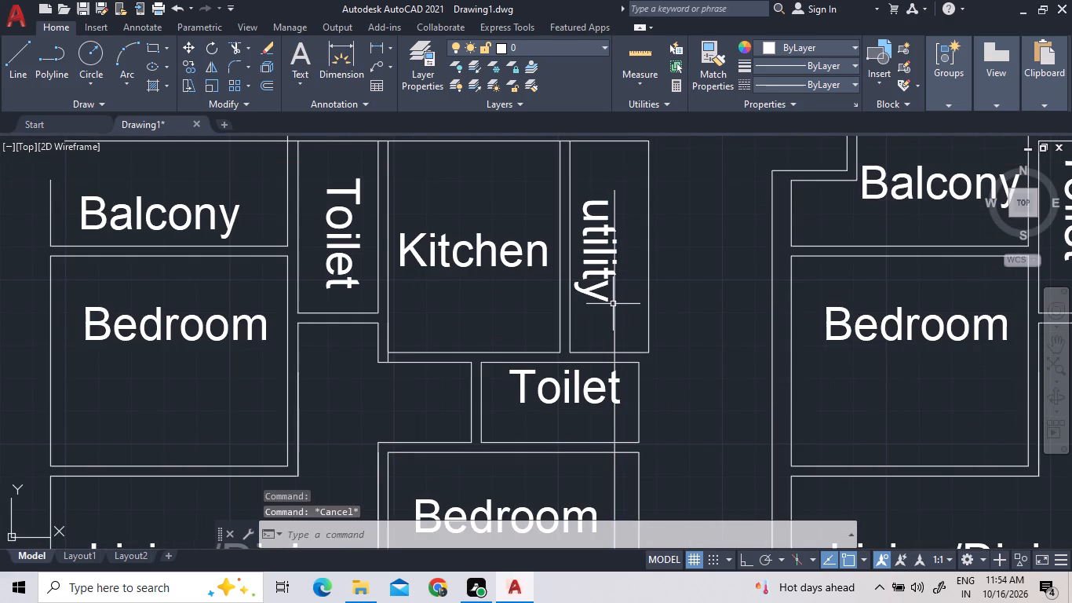
# Trim the vertical line inside the left block's utility and the part of the utility's lower wall on its Kitchen side.
pyautogui.write('tr')
pyautogui.press('space')
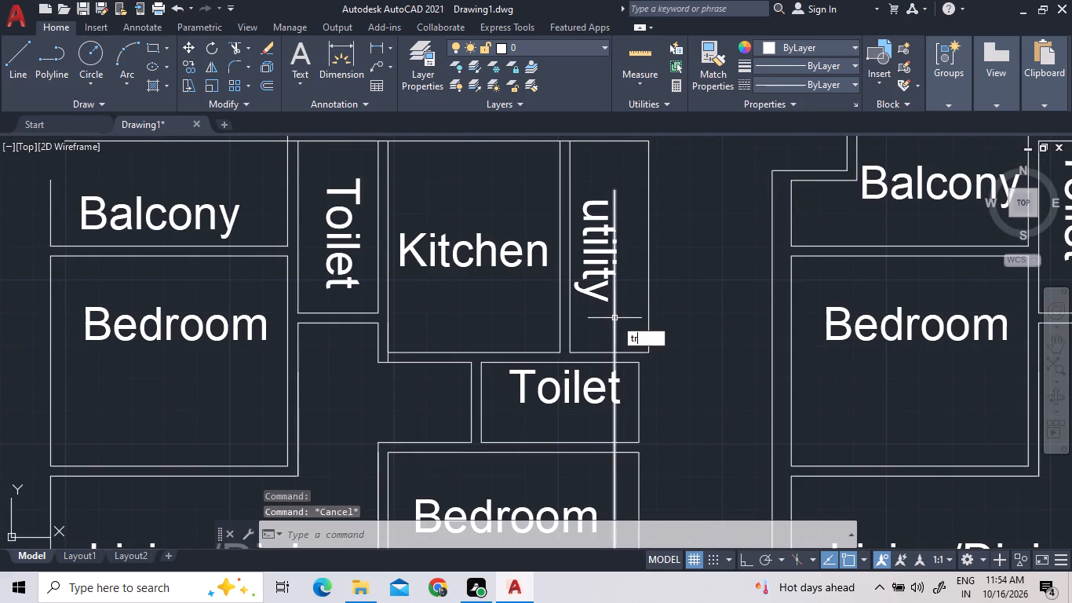
pyautogui.press('space')
pyautogui.click(614, 318)
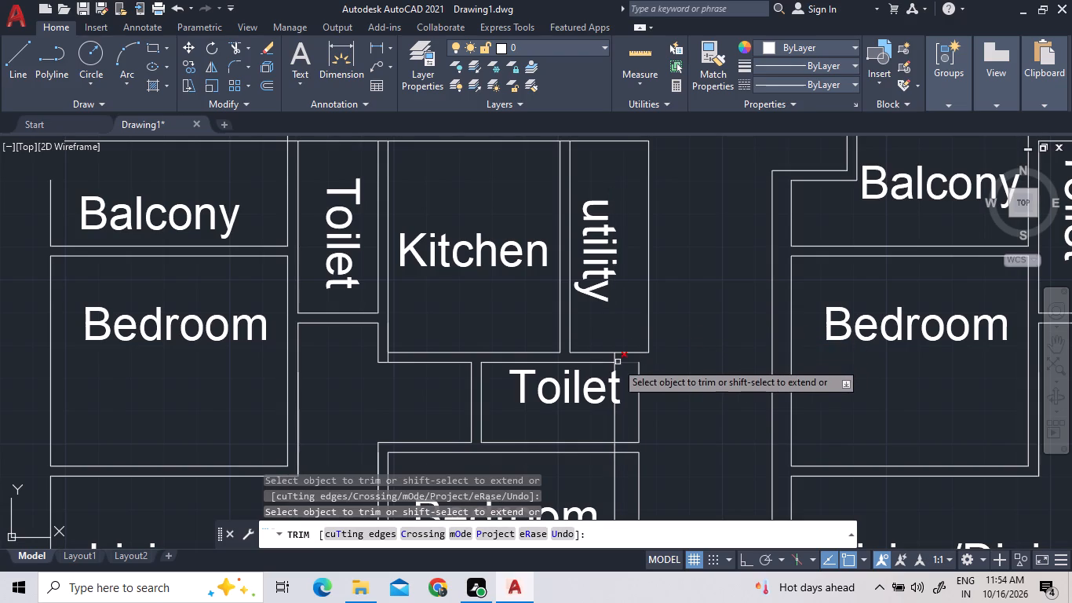
pyautogui.click(612, 359)
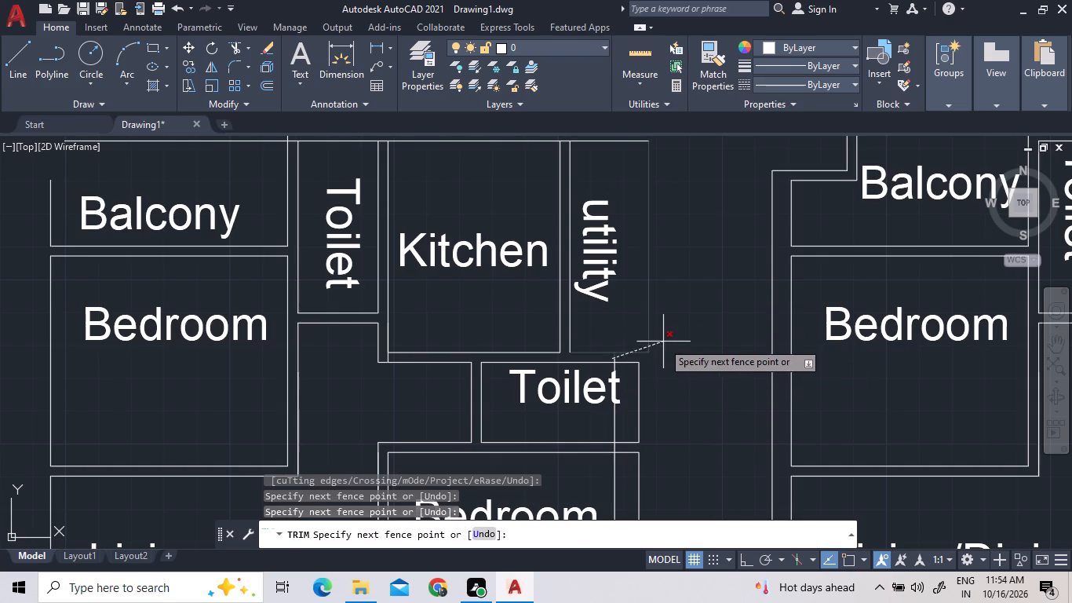
pyautogui.click(619, 337)
pyautogui.scroll(-2, 661, 314)
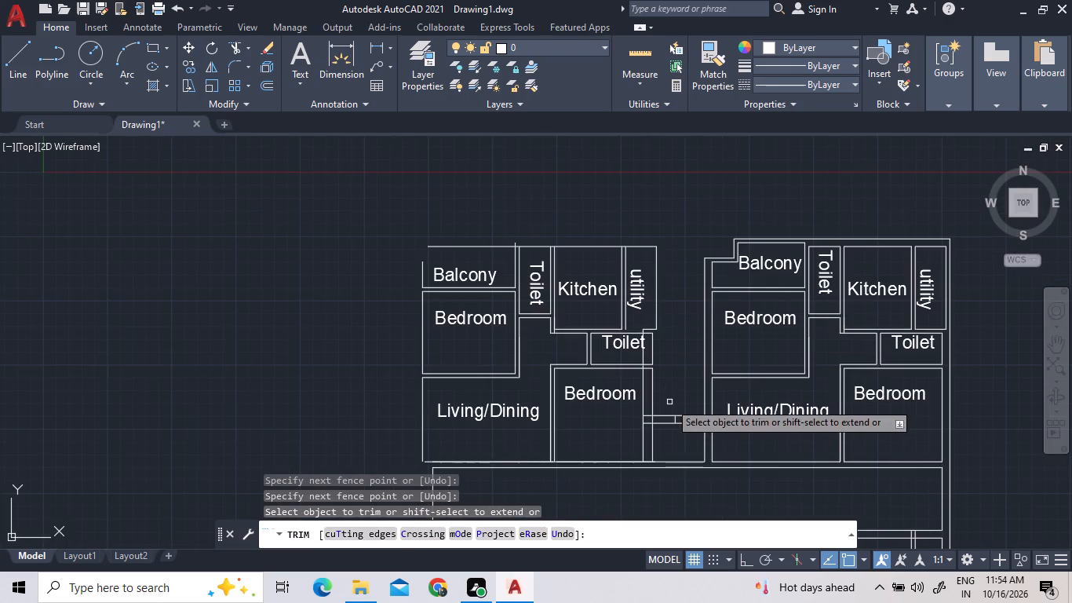
pyautogui.scroll(1, 664, 395)
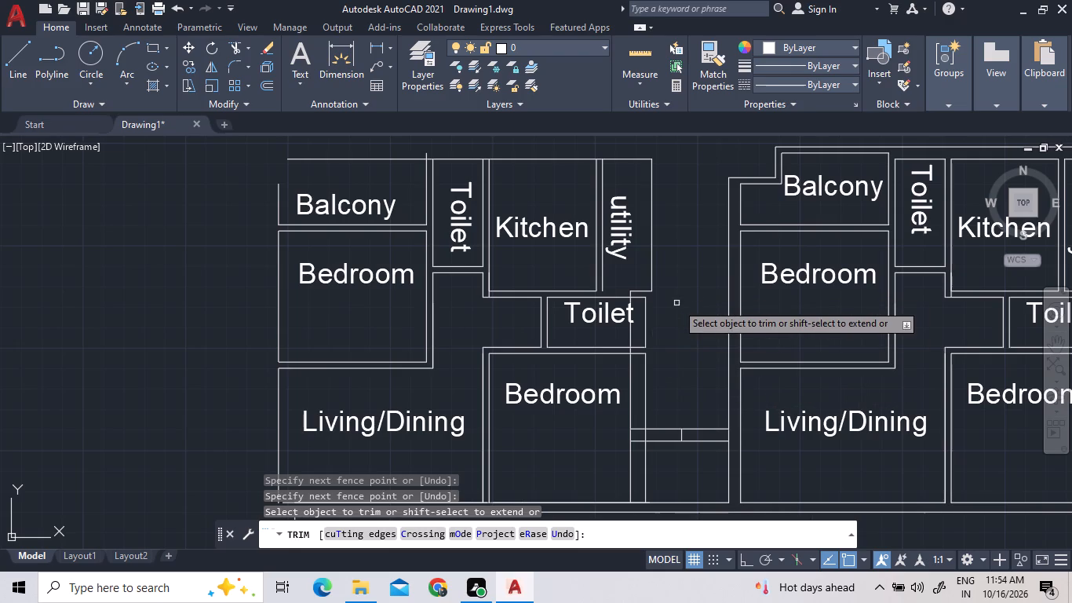
pyautogui.press('Escape')
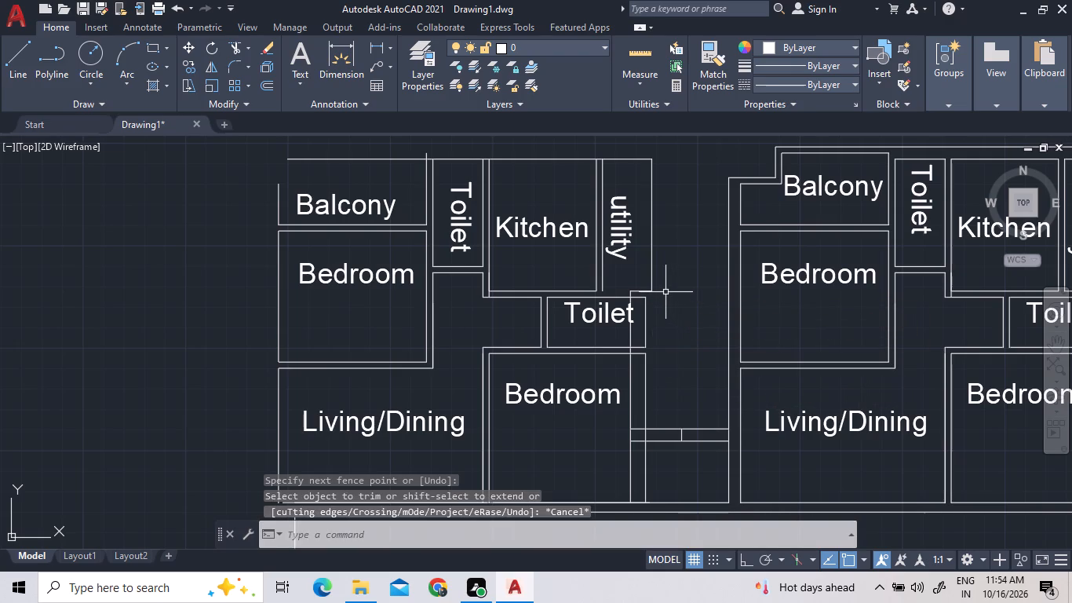
# Measure the passage width between the left block's lower Toilet and the right block.
pyautogui.click(638, 61)
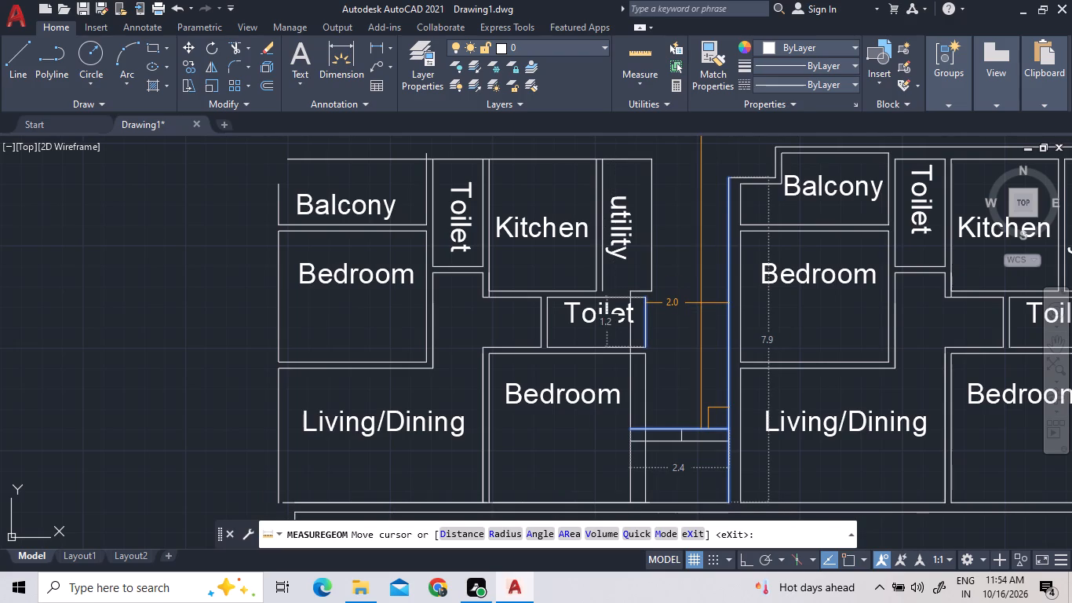
pyautogui.press('Escape')
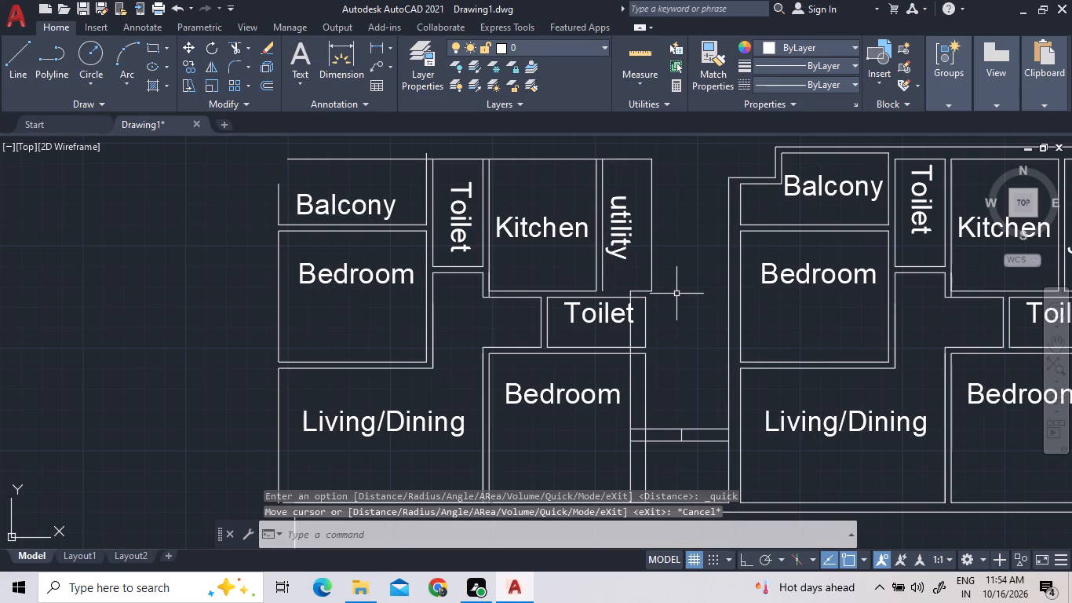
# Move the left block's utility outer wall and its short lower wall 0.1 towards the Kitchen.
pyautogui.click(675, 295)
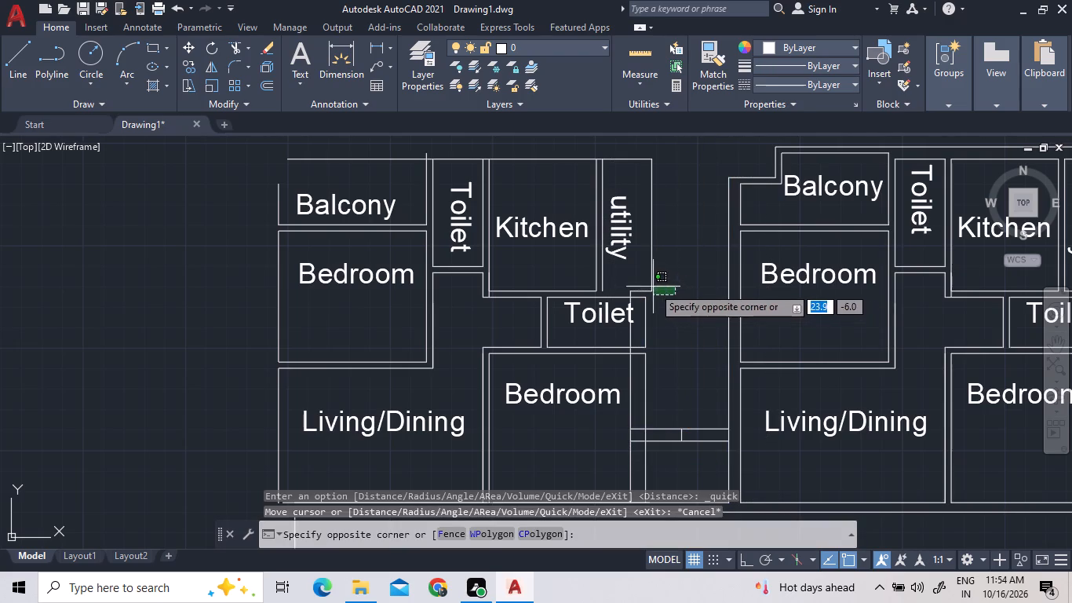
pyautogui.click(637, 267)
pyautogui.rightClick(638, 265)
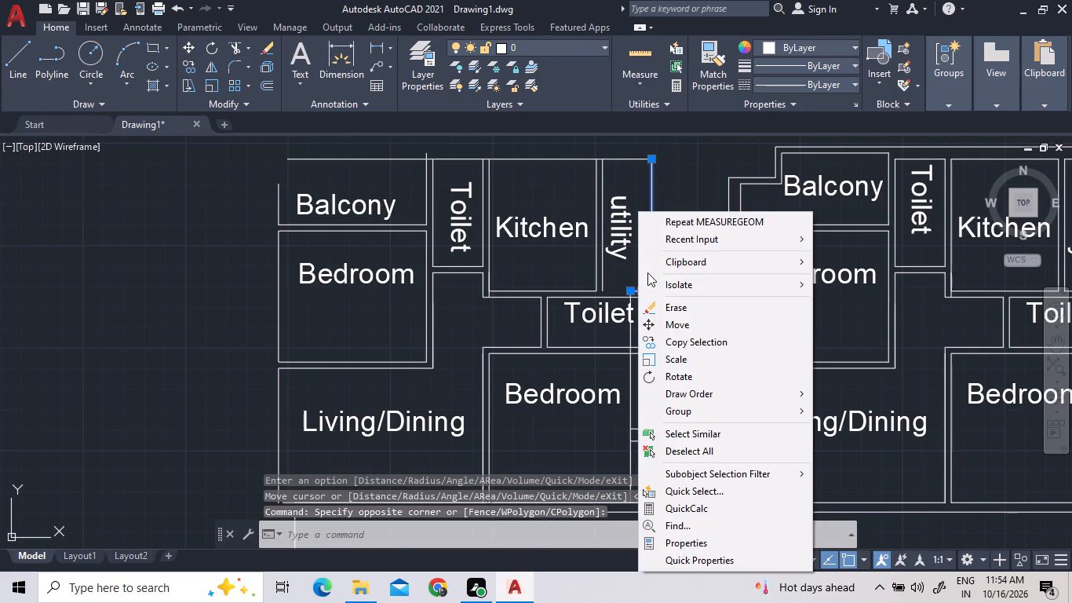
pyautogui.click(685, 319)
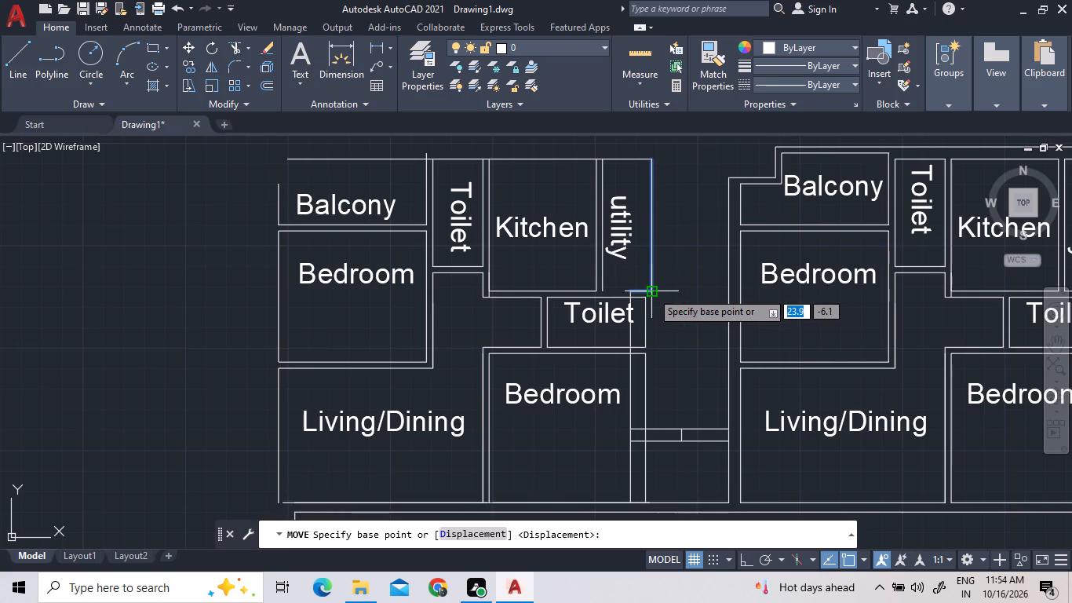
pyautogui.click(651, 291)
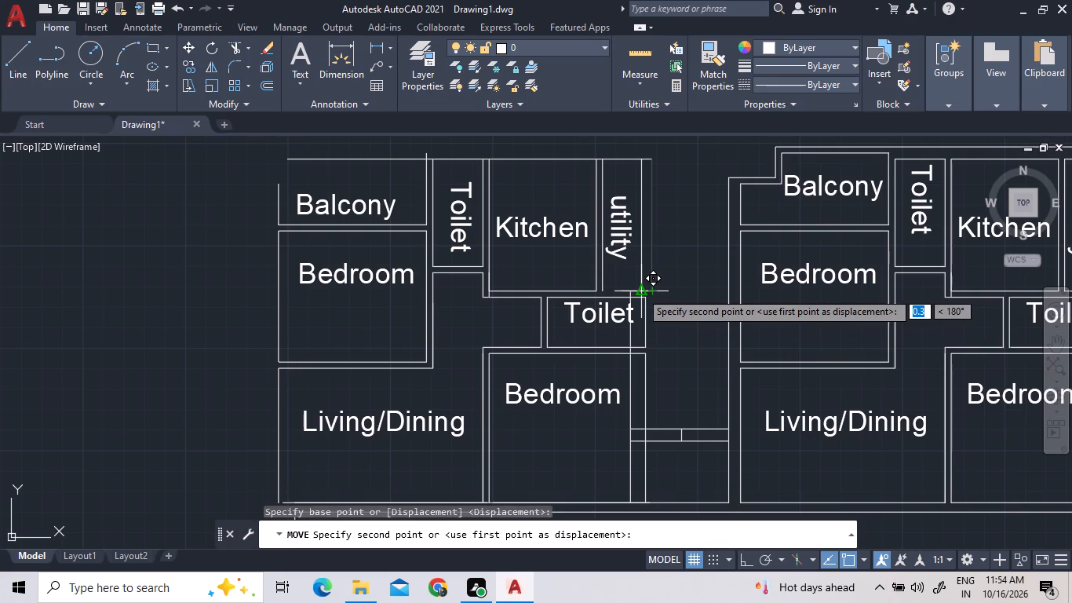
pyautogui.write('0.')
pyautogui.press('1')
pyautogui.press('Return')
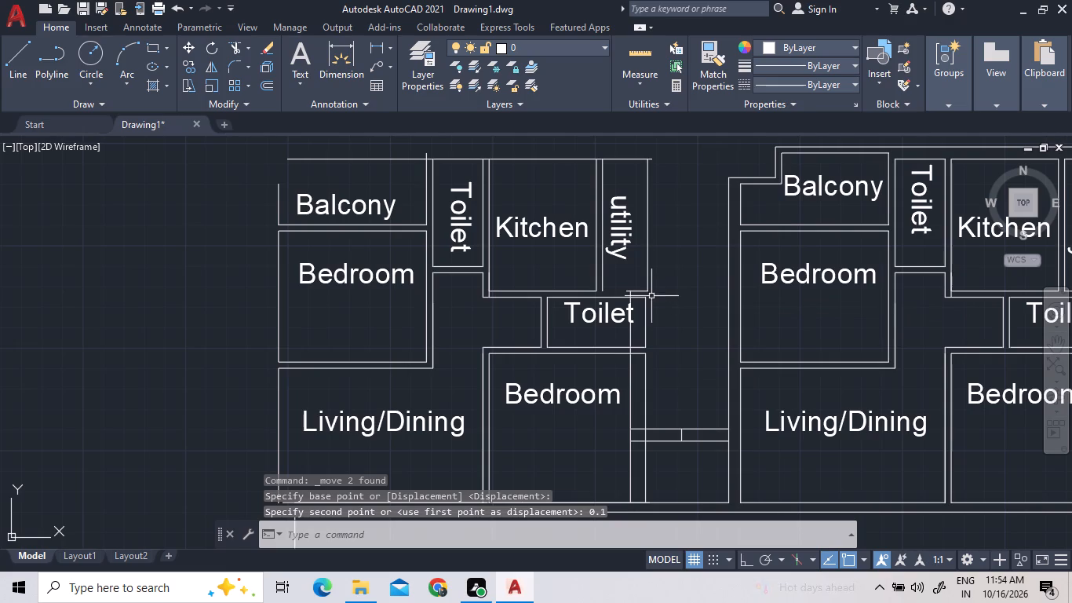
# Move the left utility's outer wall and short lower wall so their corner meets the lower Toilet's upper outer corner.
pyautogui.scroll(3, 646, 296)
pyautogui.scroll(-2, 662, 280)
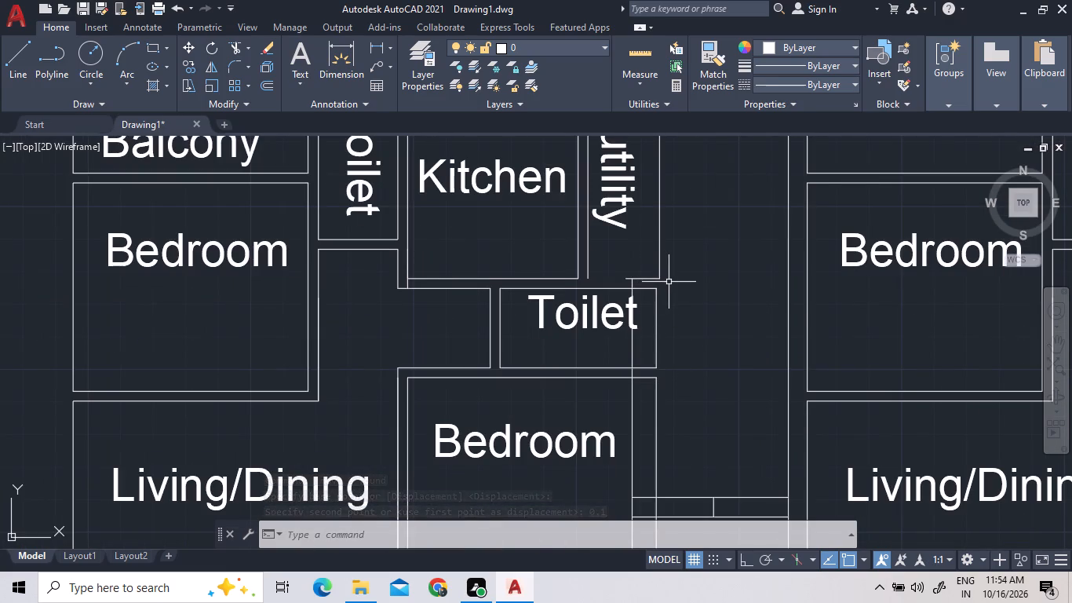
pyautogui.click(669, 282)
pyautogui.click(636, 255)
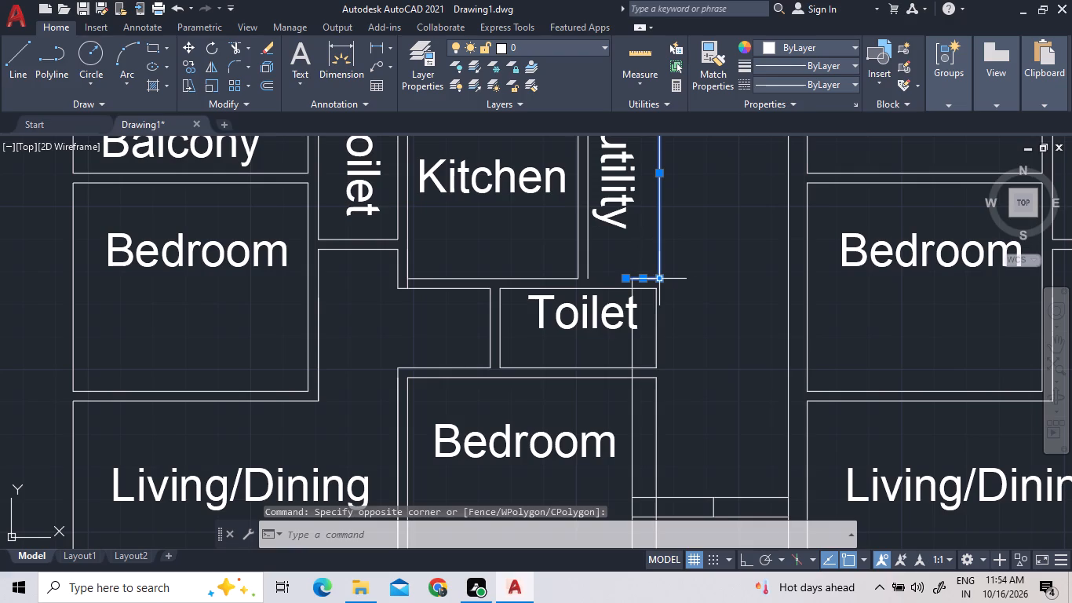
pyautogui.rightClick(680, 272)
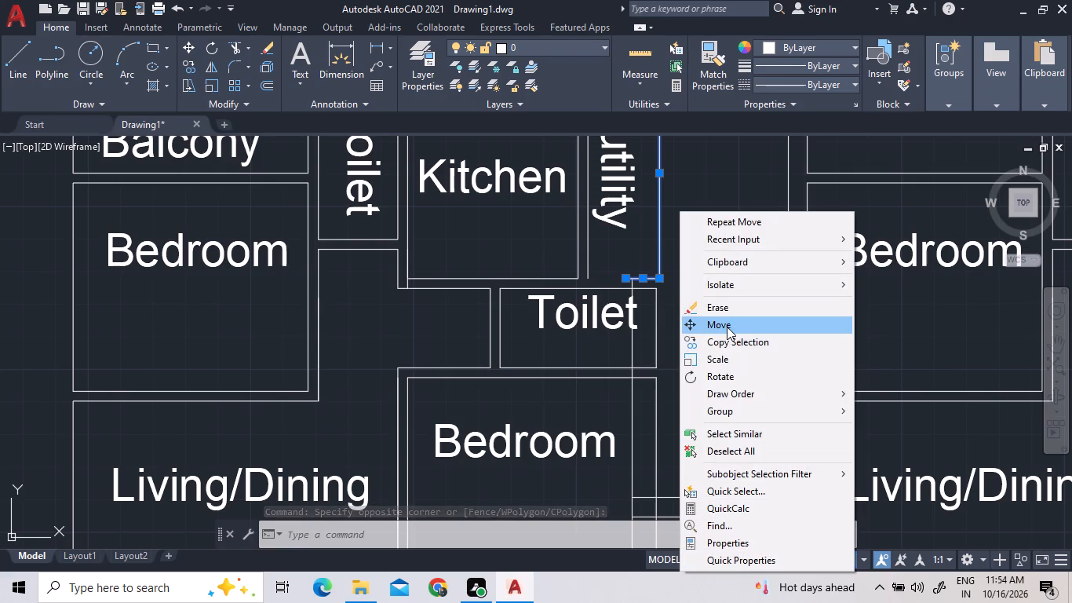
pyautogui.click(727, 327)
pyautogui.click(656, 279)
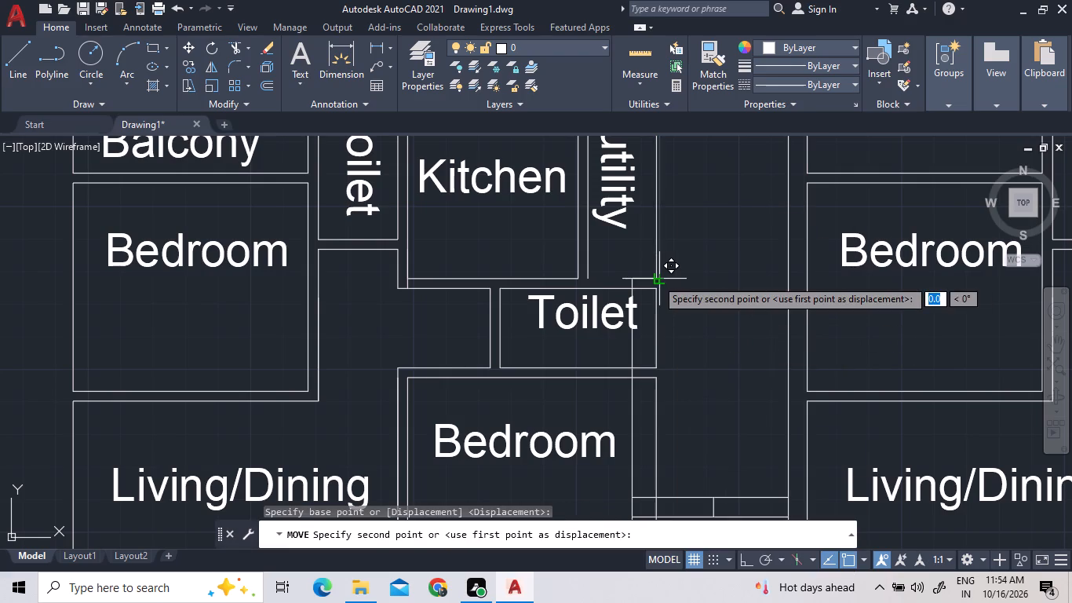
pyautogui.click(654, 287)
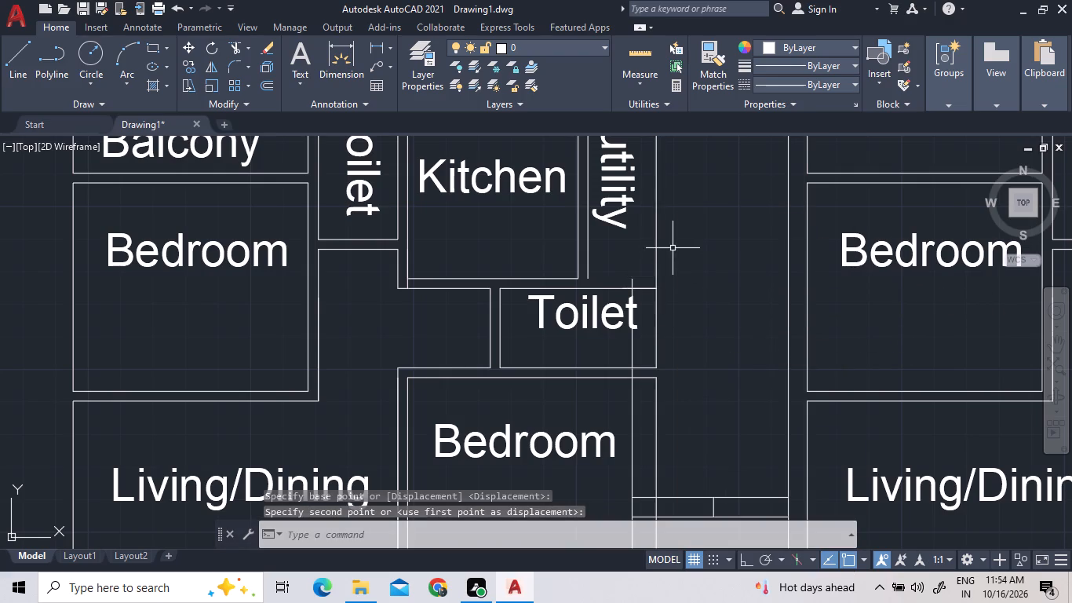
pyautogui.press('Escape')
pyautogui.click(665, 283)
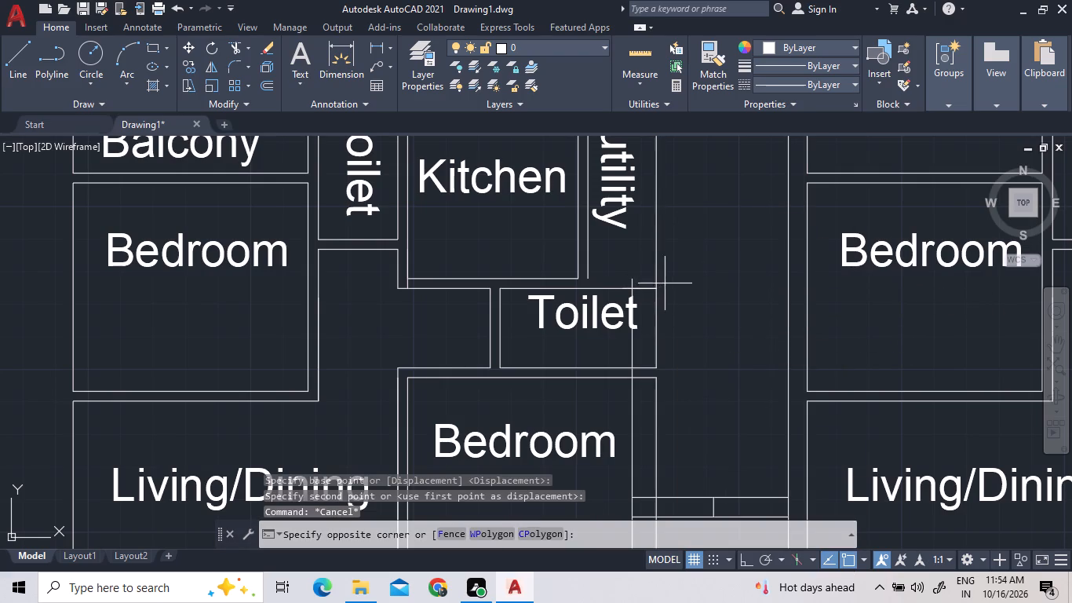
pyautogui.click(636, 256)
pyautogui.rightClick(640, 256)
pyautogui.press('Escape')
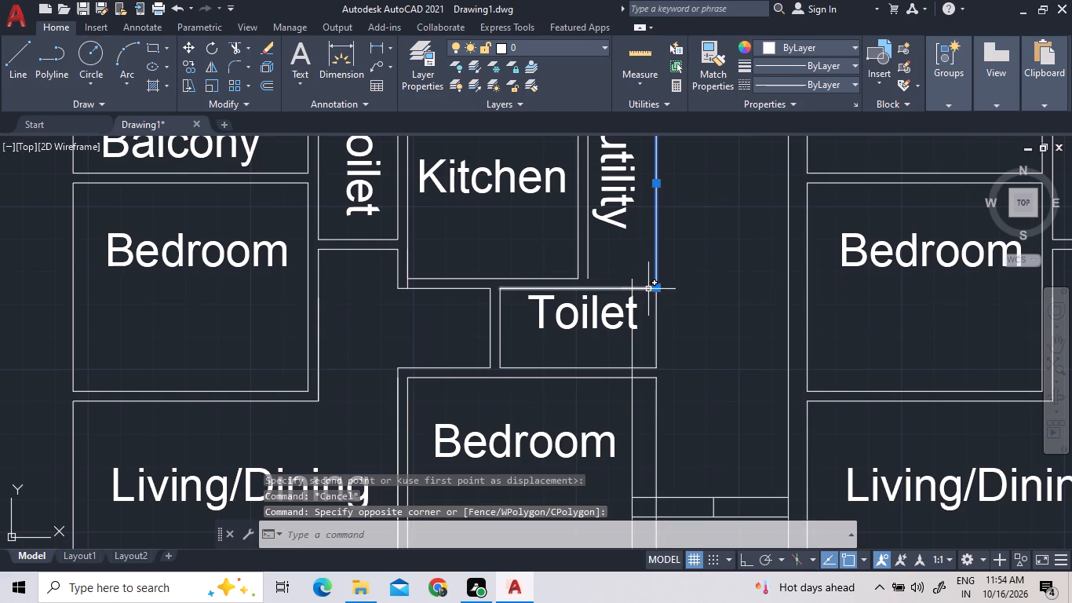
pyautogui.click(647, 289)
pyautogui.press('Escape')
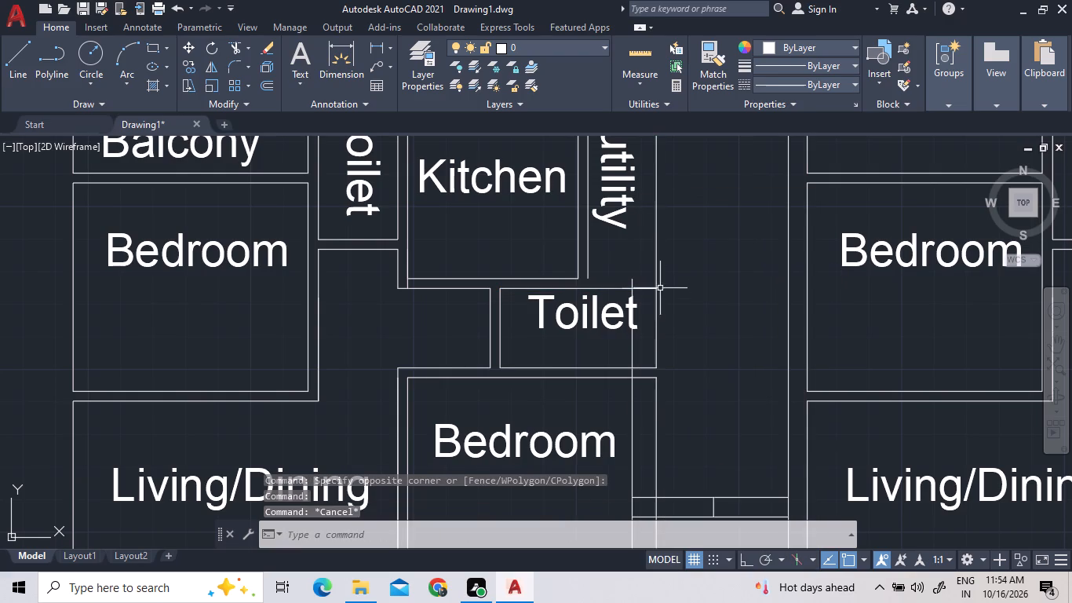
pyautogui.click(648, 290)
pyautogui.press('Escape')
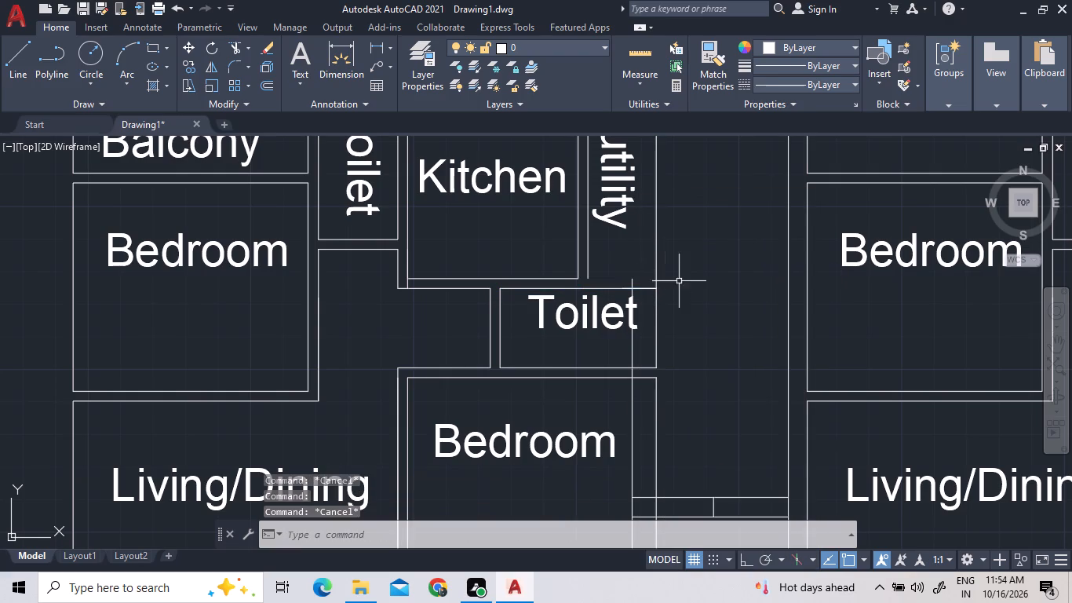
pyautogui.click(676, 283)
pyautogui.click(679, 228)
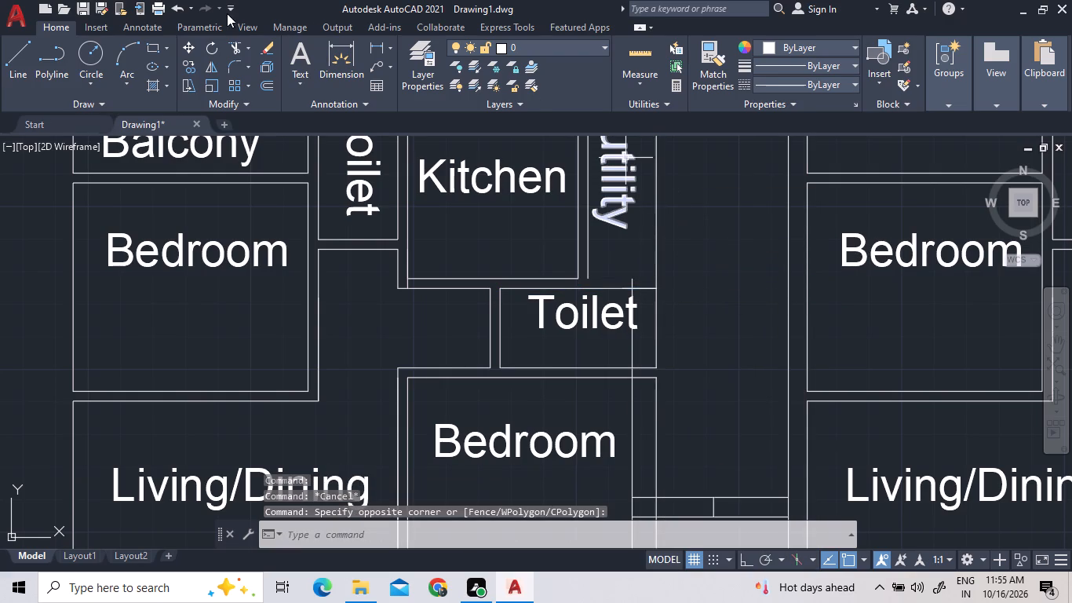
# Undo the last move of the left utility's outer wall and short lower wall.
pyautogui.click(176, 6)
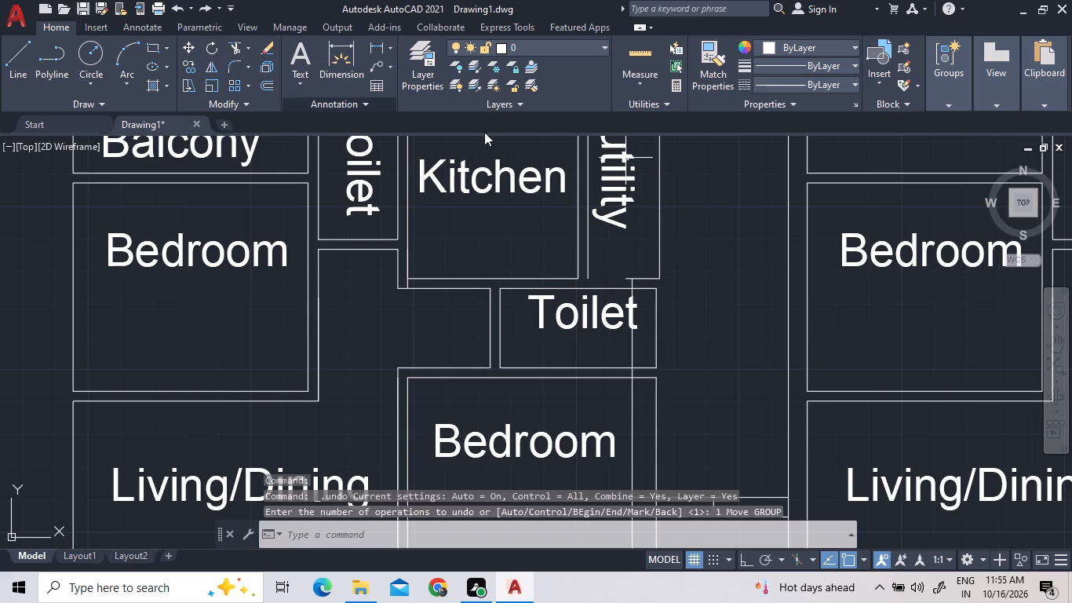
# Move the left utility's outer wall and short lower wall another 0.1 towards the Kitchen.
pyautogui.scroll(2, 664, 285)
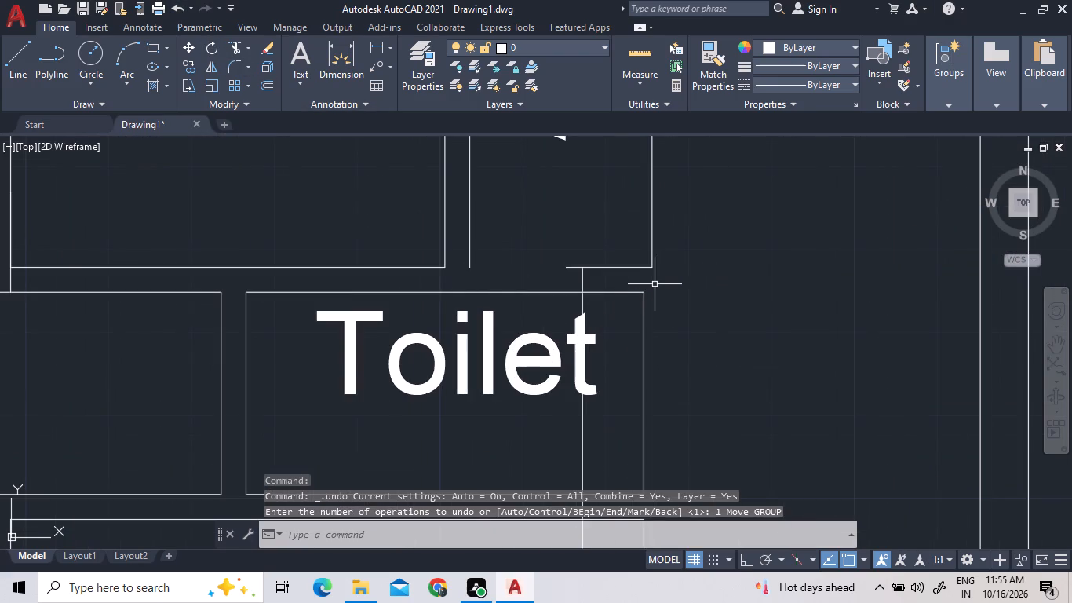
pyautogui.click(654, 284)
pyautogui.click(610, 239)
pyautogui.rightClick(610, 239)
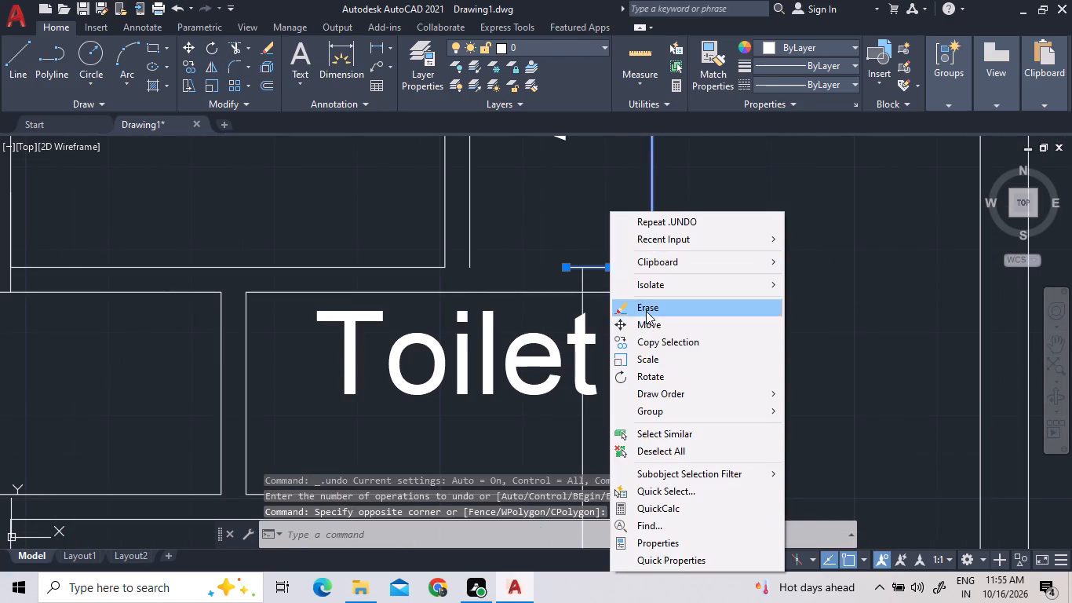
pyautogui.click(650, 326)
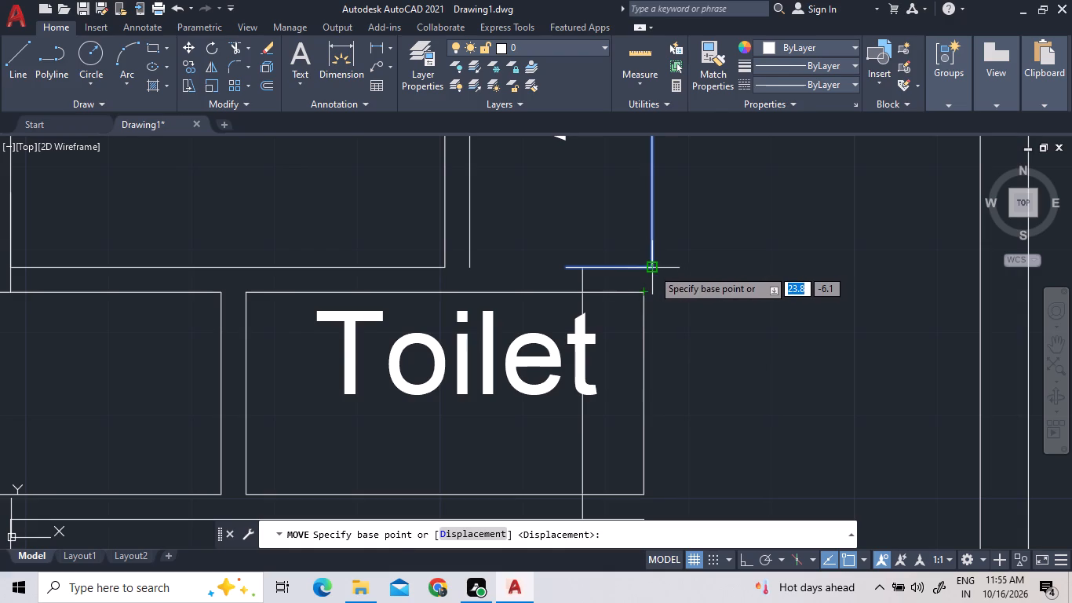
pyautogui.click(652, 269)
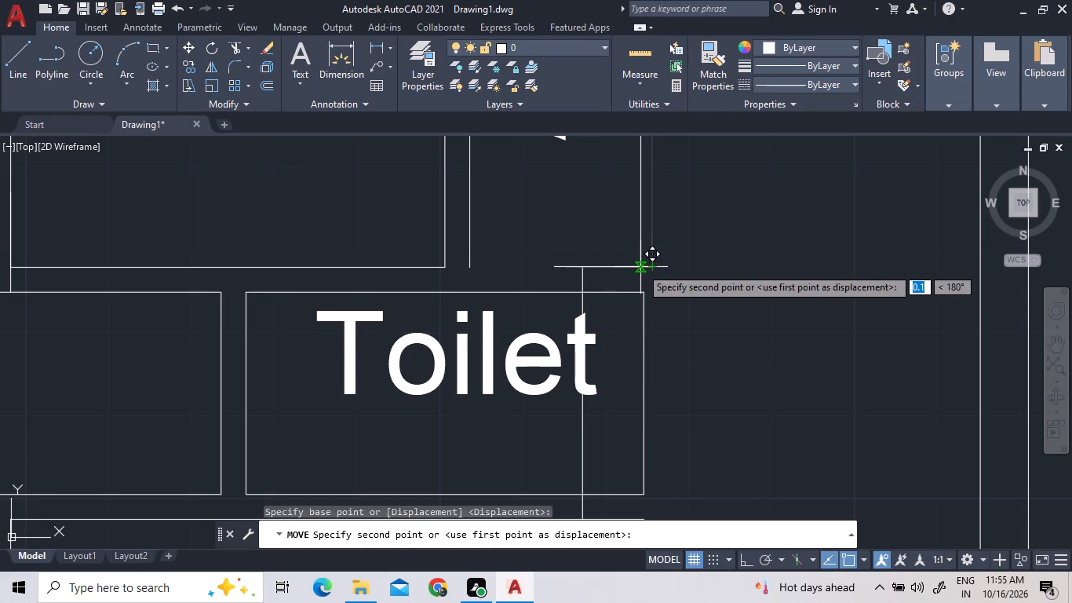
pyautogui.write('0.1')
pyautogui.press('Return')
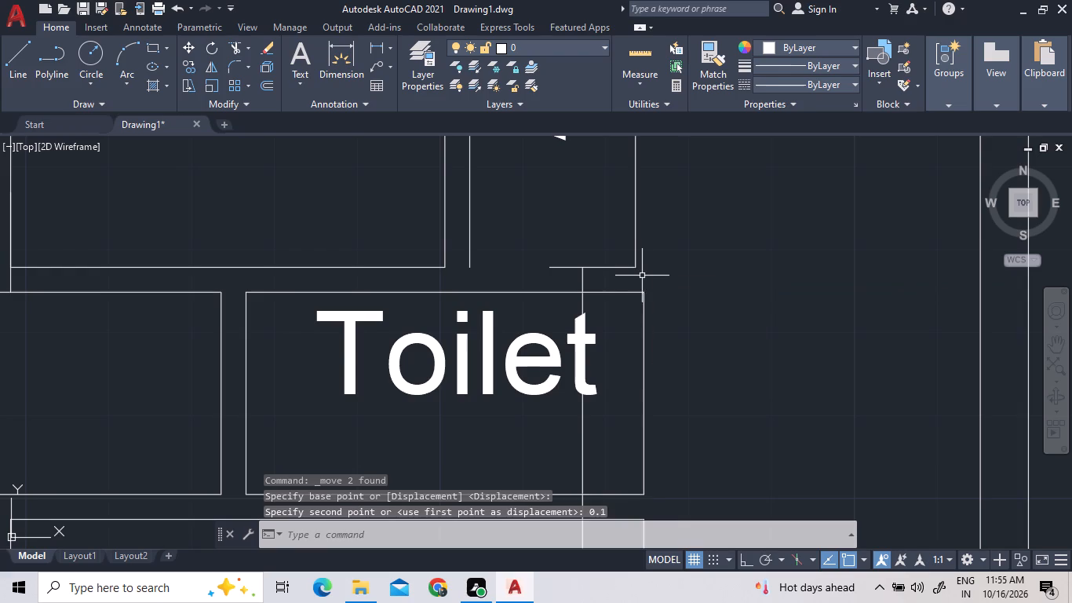
# Erase the left block's utility outer wall and its short lower wall, keeping the long vertical line through the lower Toilet.
pyautogui.scroll(-3, 640, 283)
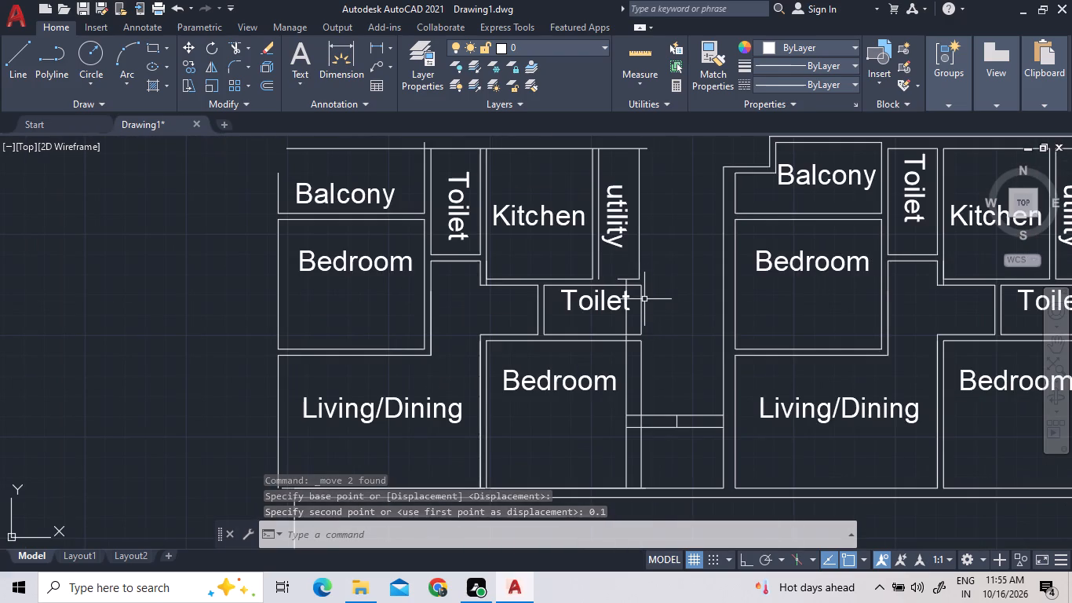
pyautogui.click(644, 280)
pyautogui.click(622, 269)
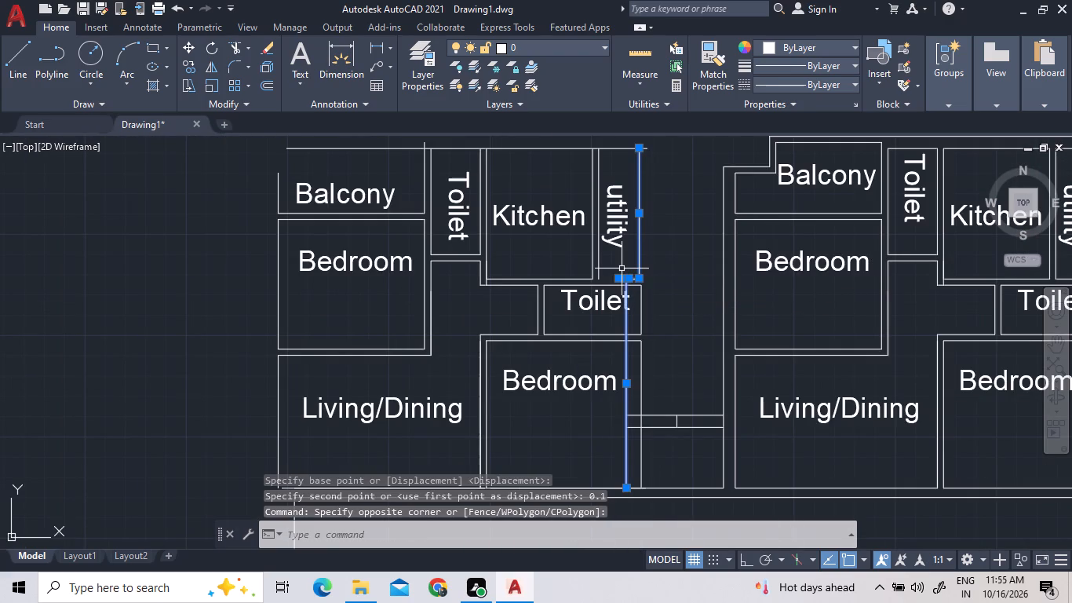
pyautogui.press('Escape')
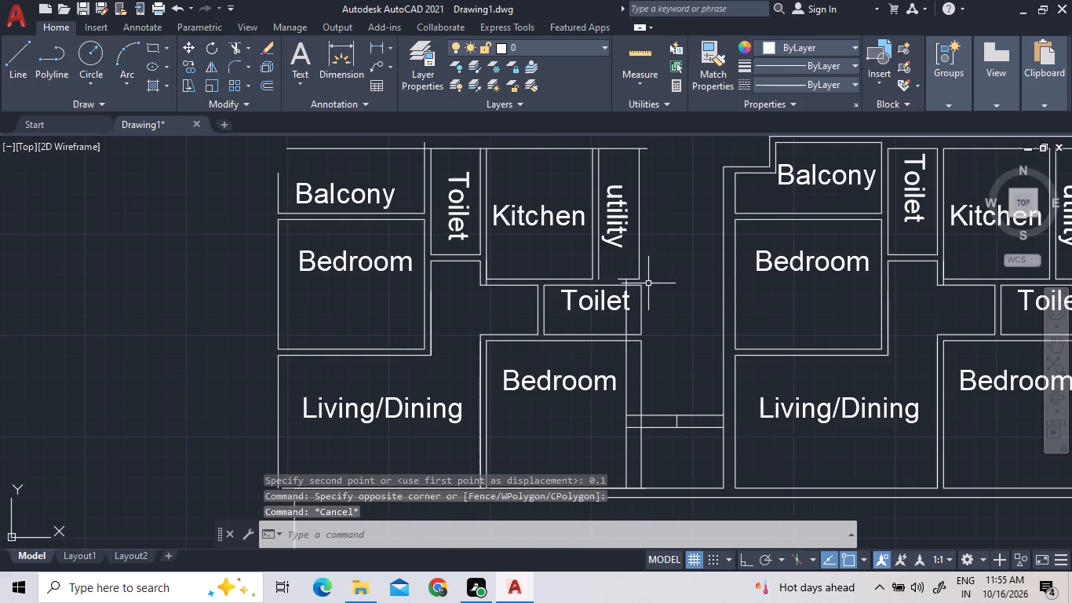
pyautogui.click(645, 284)
pyautogui.press('Escape')
pyautogui.click(644, 280)
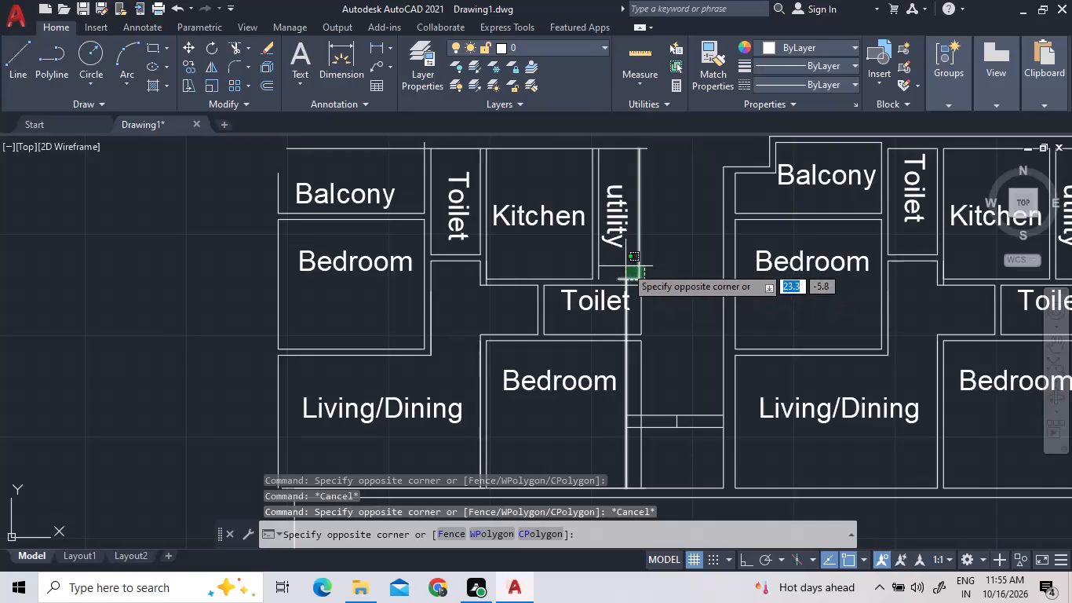
pyautogui.click(625, 266)
pyautogui.press('Escape')
pyautogui.click(644, 280)
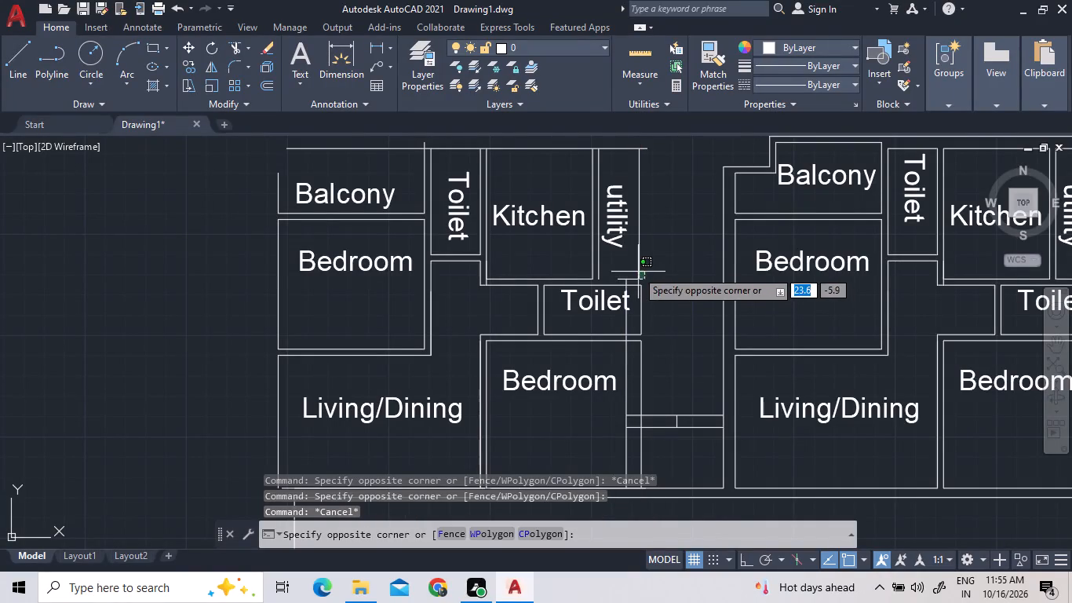
pyautogui.click(632, 255)
pyautogui.press('Delete')
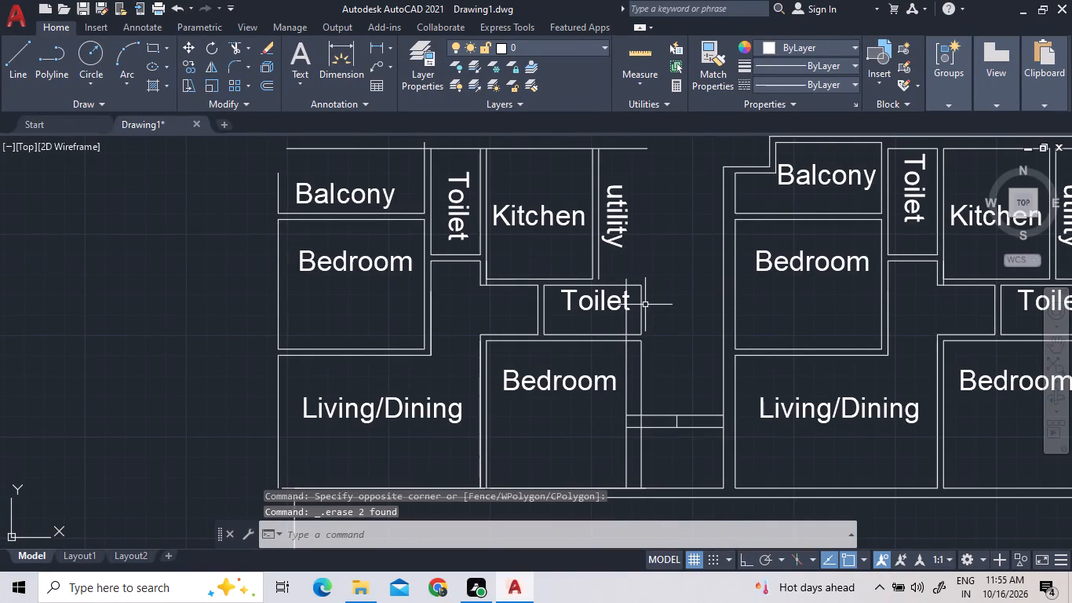
# Extend the left block's lower Toilet outer wall up to the long horizontal line above the utility.
pyautogui.write('ex')
pyautogui.press('space')
pyautogui.press('space')
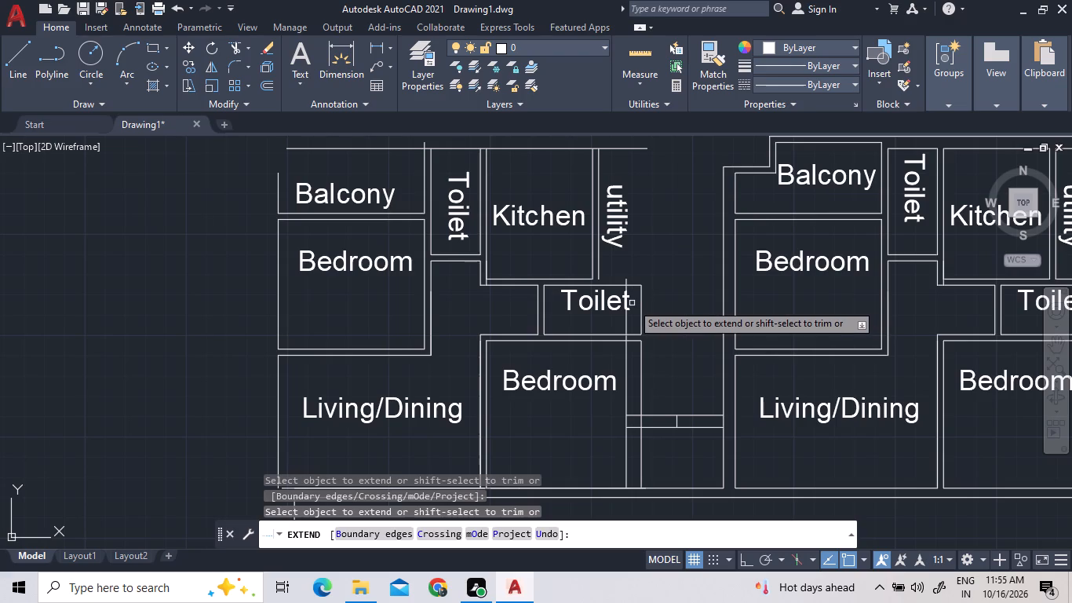
pyautogui.click(641, 301)
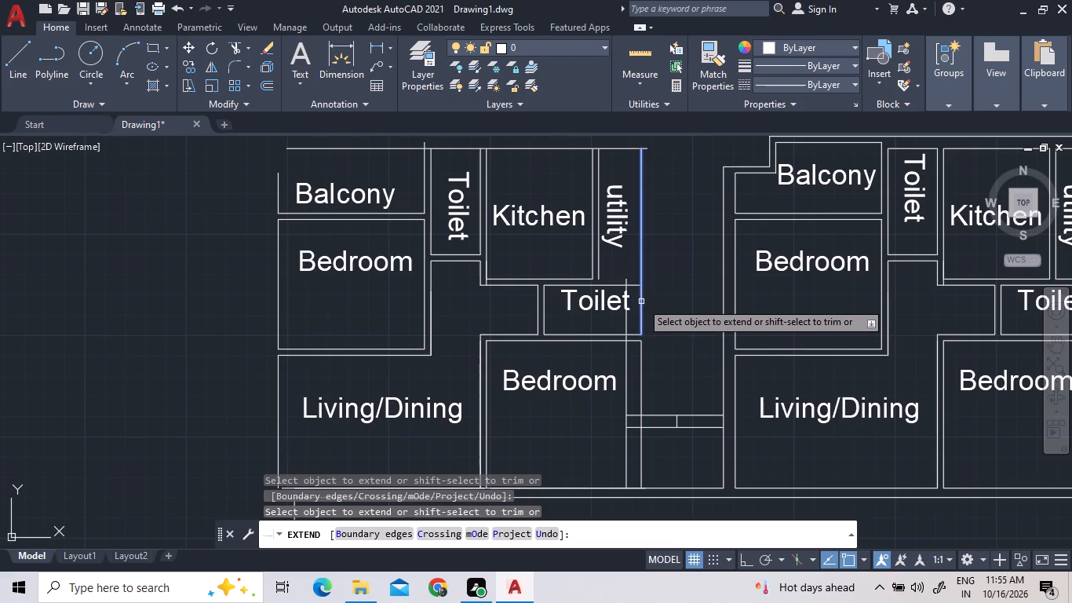
pyautogui.click(640, 294)
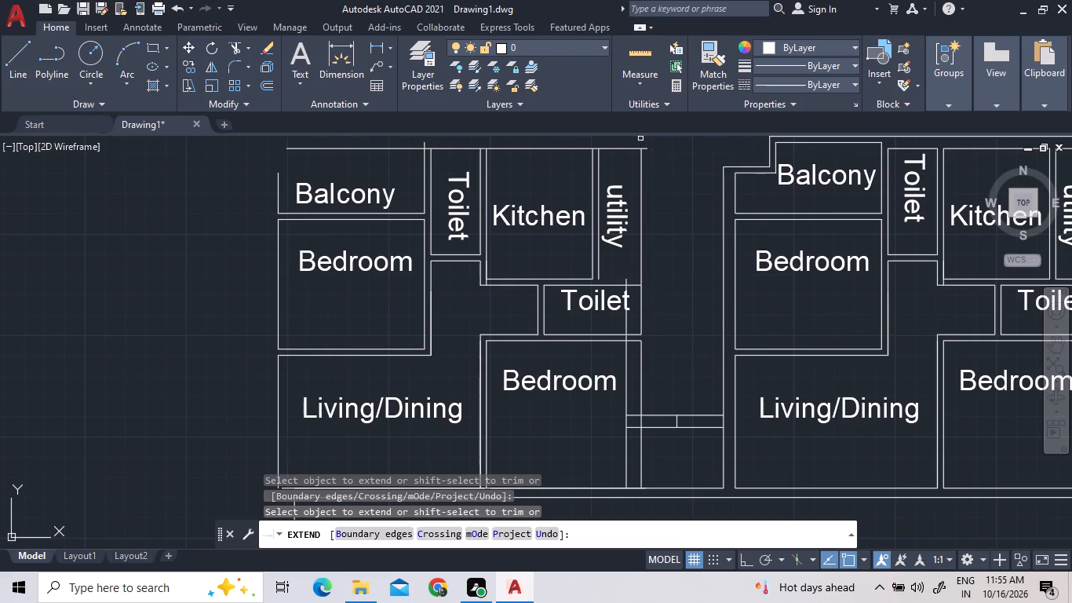
pyautogui.press('Escape')
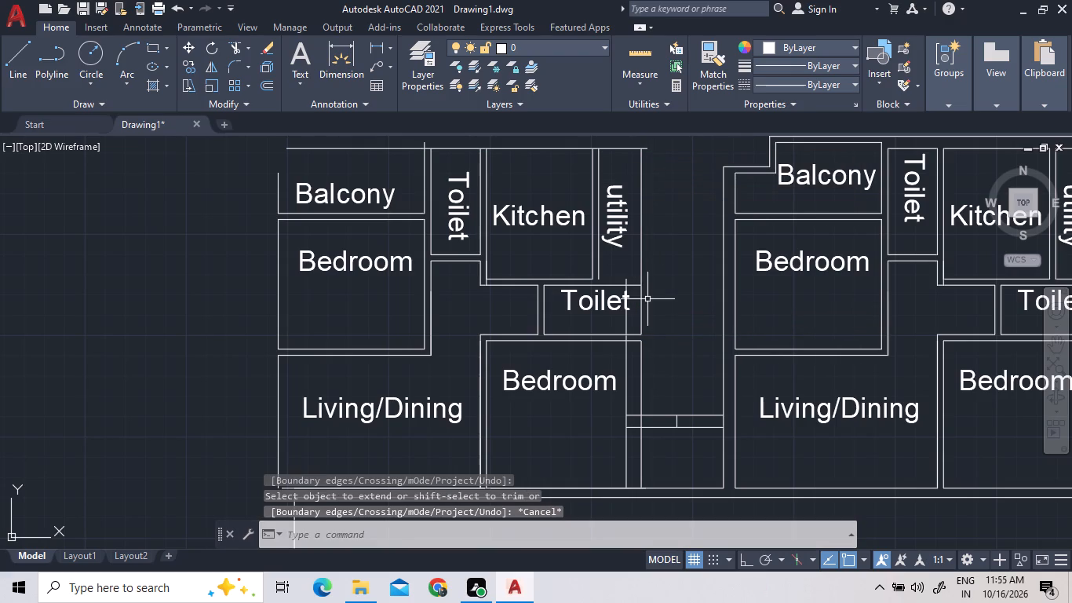
# Trim the overhanging line ends on the left block: the stub above the lower Toilet, the top line past the utility, and the Balcony wall tip.
pyautogui.write('tr')
pyautogui.press('space')
pyautogui.press('space')
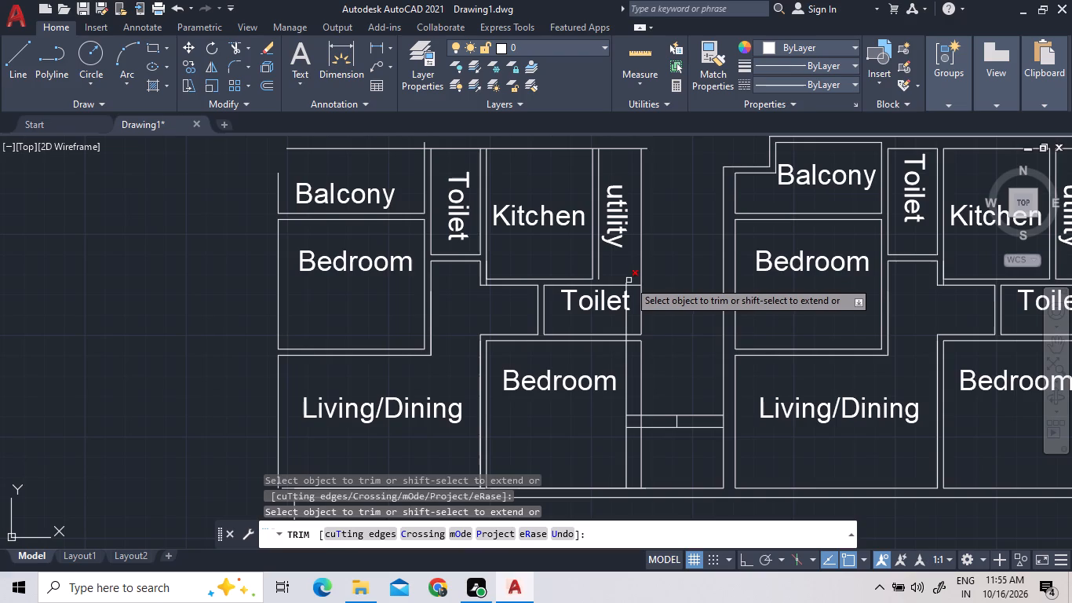
pyautogui.click(625, 280)
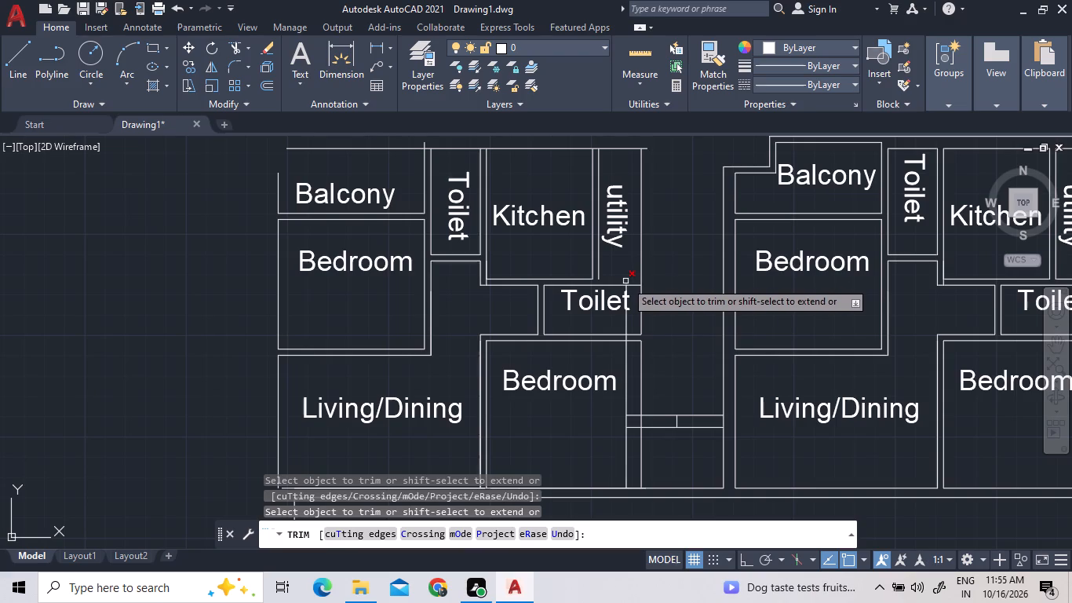
pyautogui.click(625, 281)
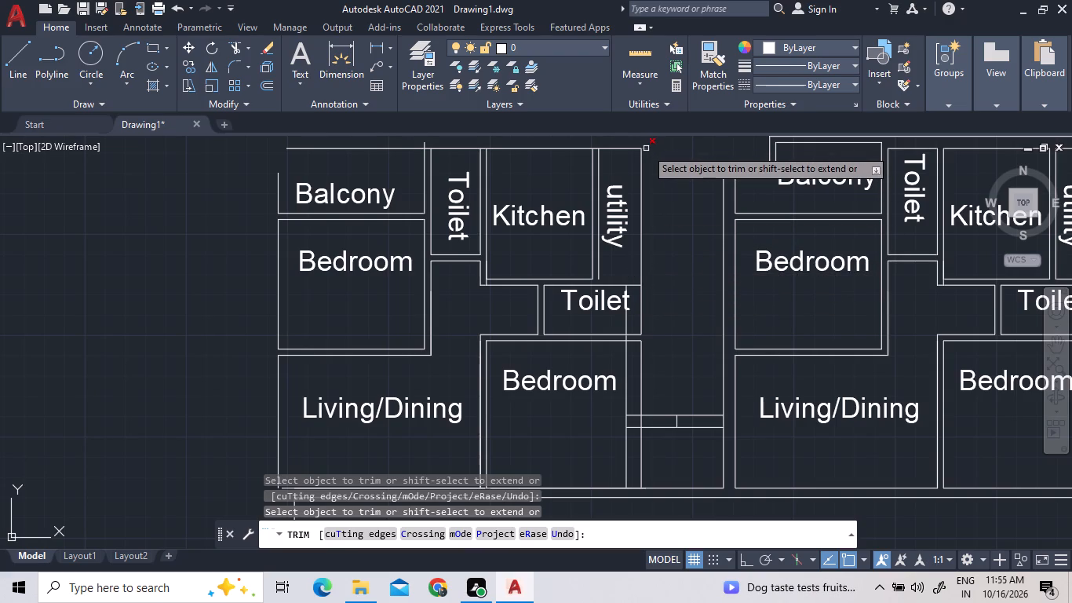
pyautogui.click(646, 148)
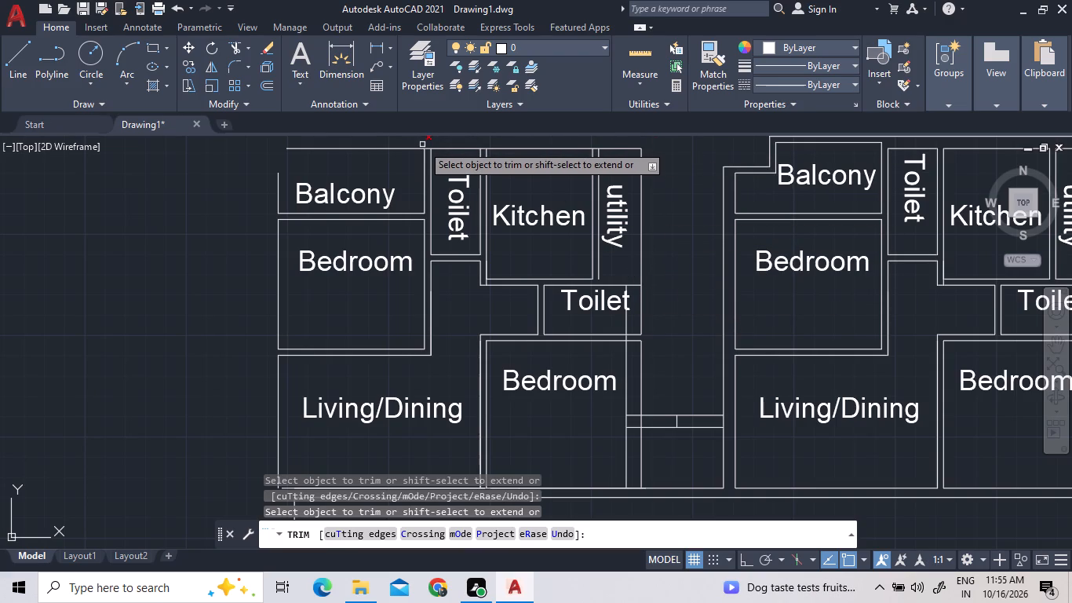
pyautogui.click(422, 144)
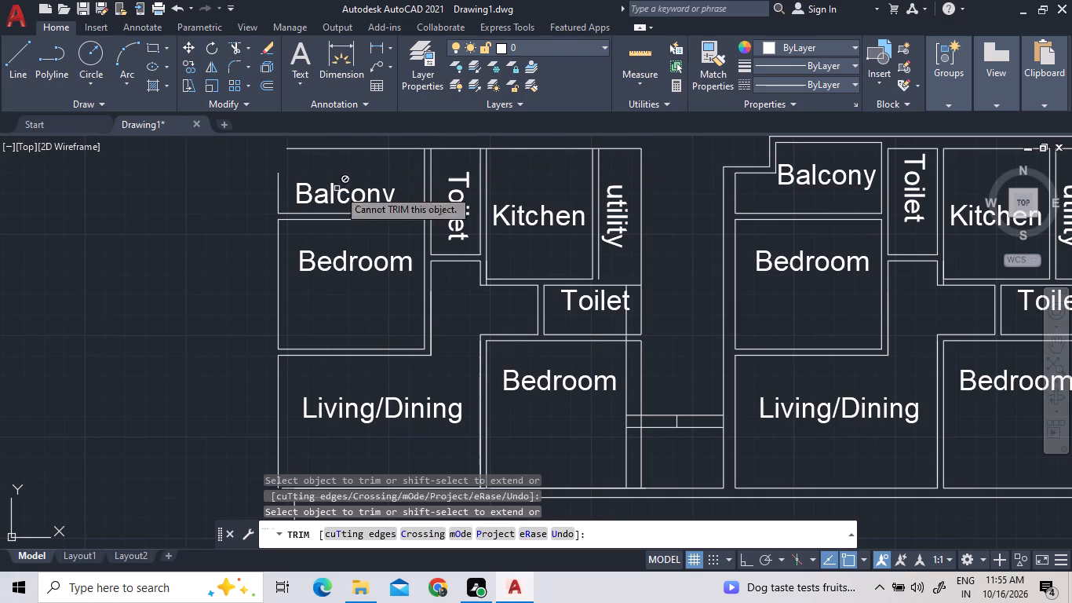
pyautogui.press('Escape')
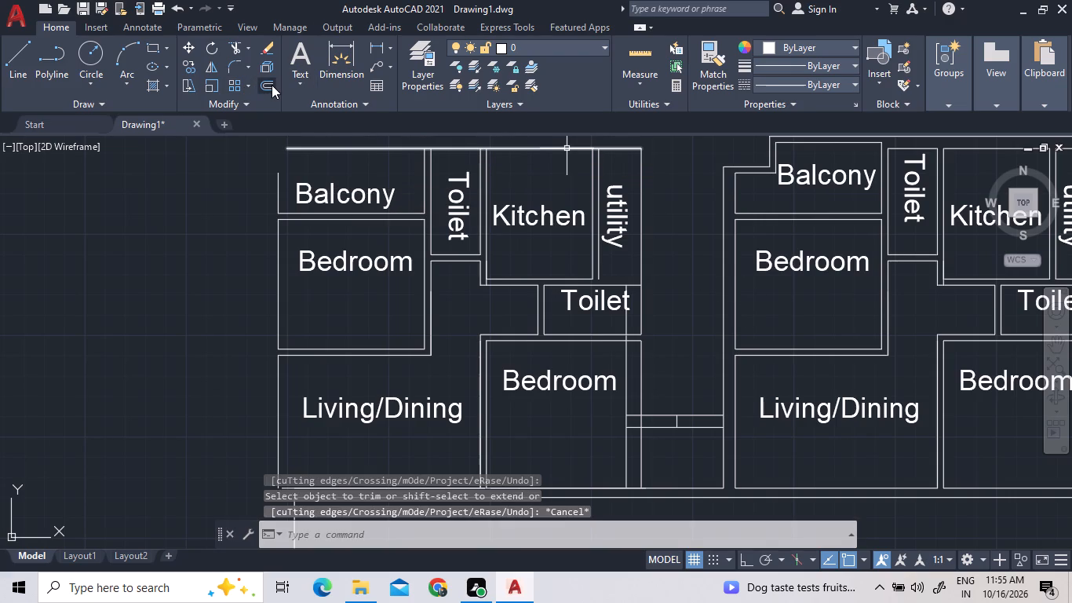
# Offset the left utility's outer wall line 0.15 towards the inside and erase the extra copy outside the wall.
pyautogui.click(272, 85)
pyautogui.write('0.15')
pyautogui.press('Return')
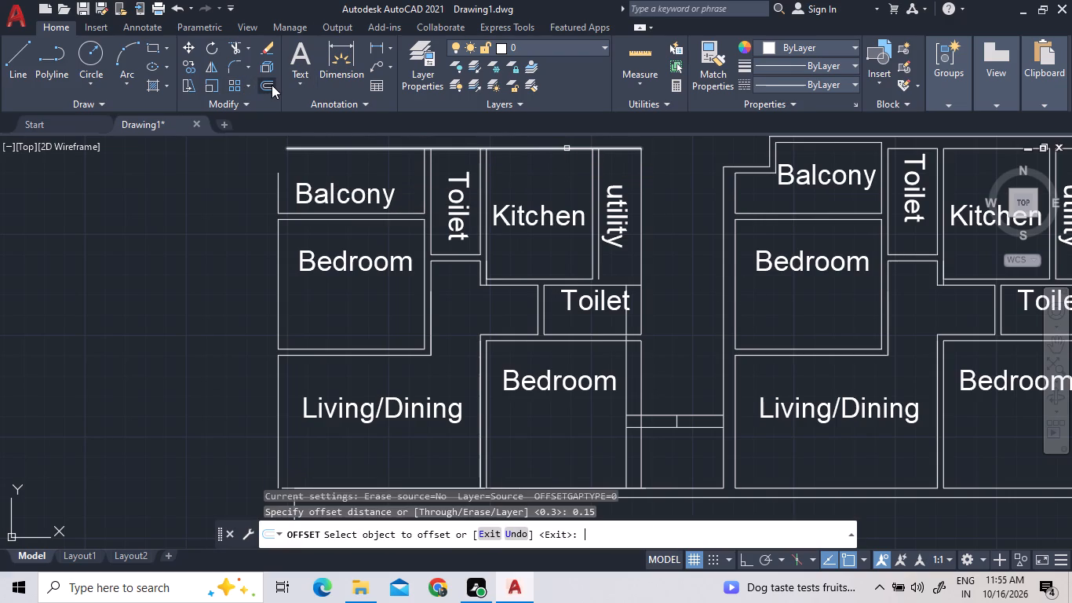
pyautogui.click(642, 216)
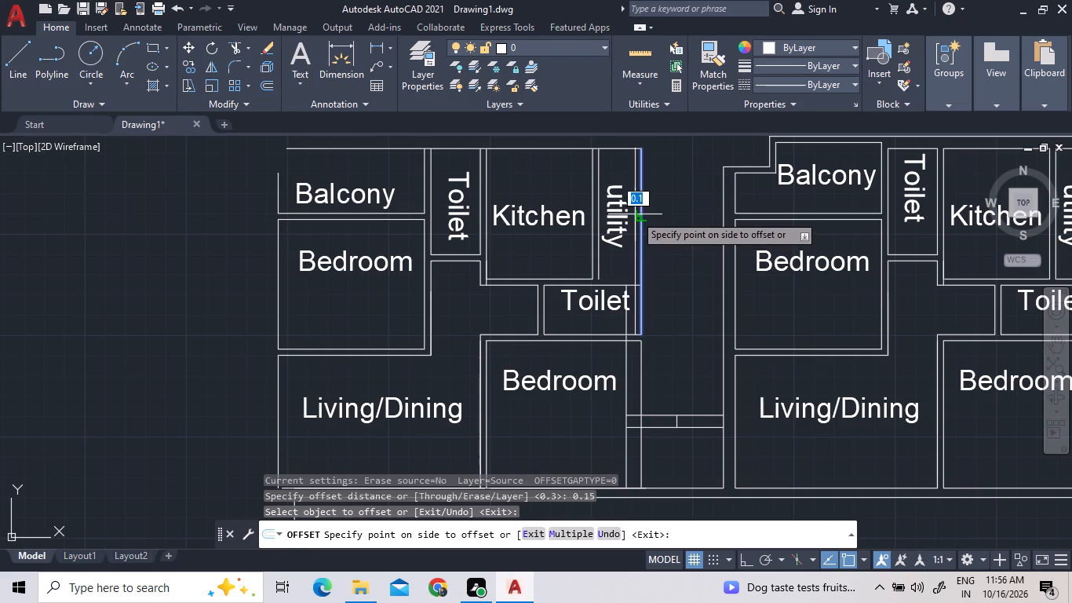
pyautogui.click(635, 214)
pyautogui.click(635, 214)
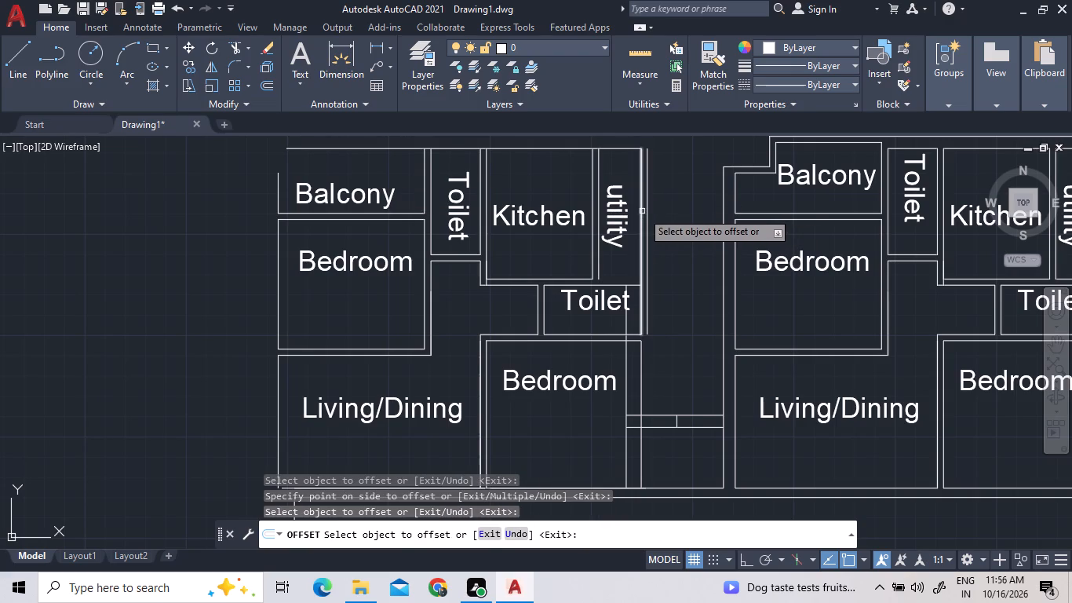
pyautogui.click(642, 211)
pyautogui.click(631, 209)
pyautogui.press('Escape')
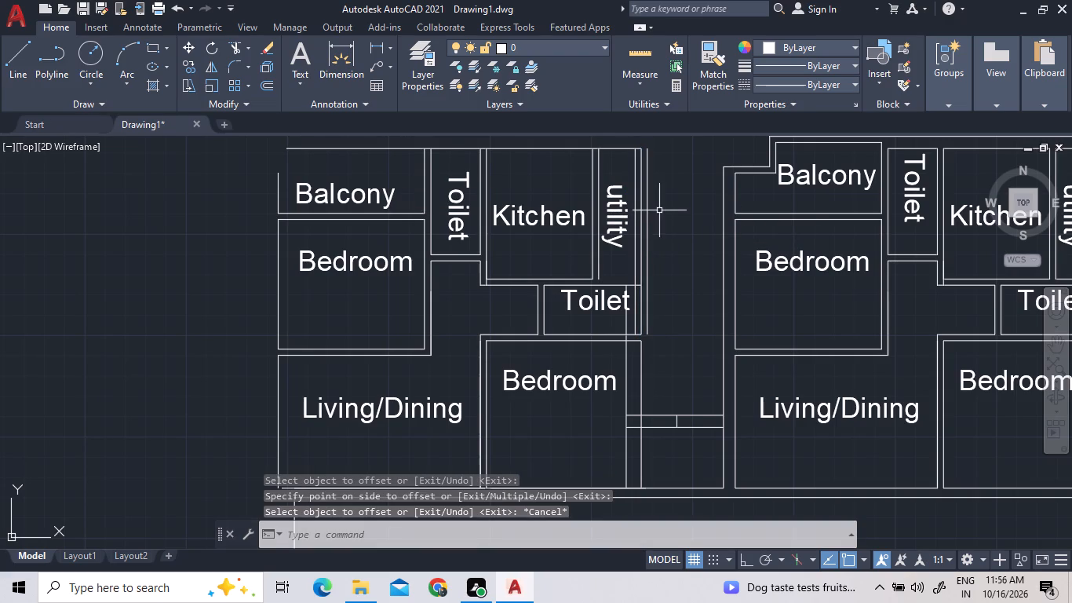
pyautogui.click(645, 209)
pyautogui.press('Delete')
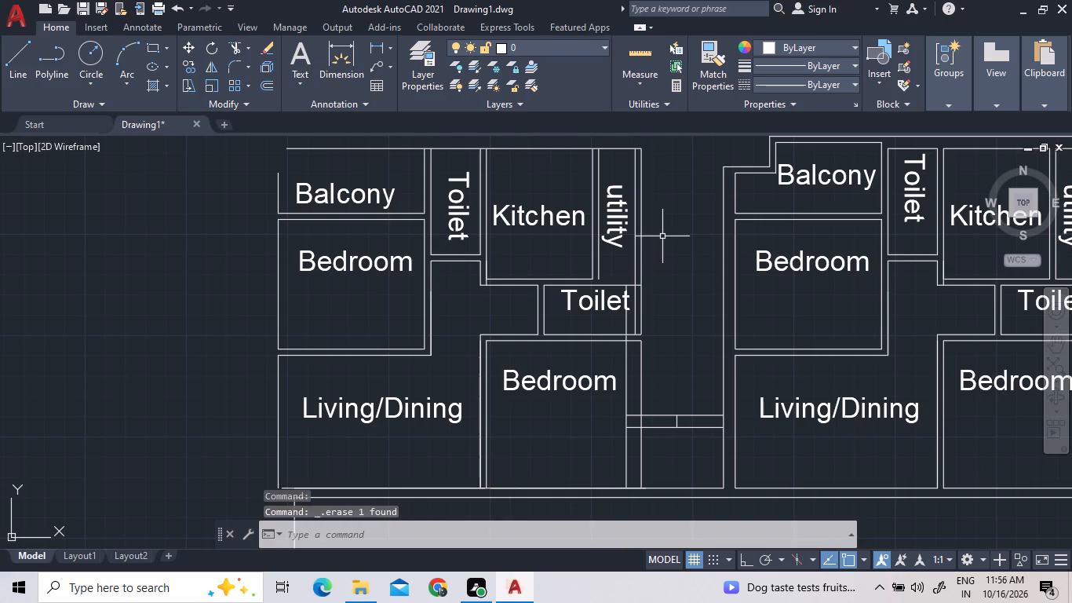
# Trim the new inner wall line where it crosses the left block's lower Toilet, and the short horizontal piece inside the wall thickness.
pyautogui.write('tr')
pyautogui.press('space')
pyautogui.press('space')
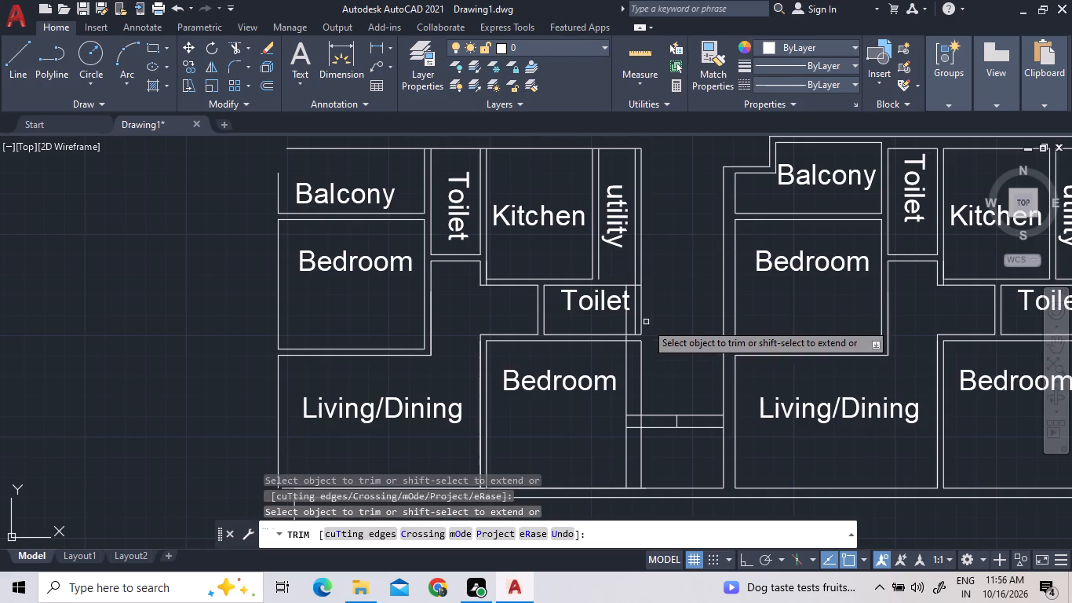
pyautogui.click(636, 319)
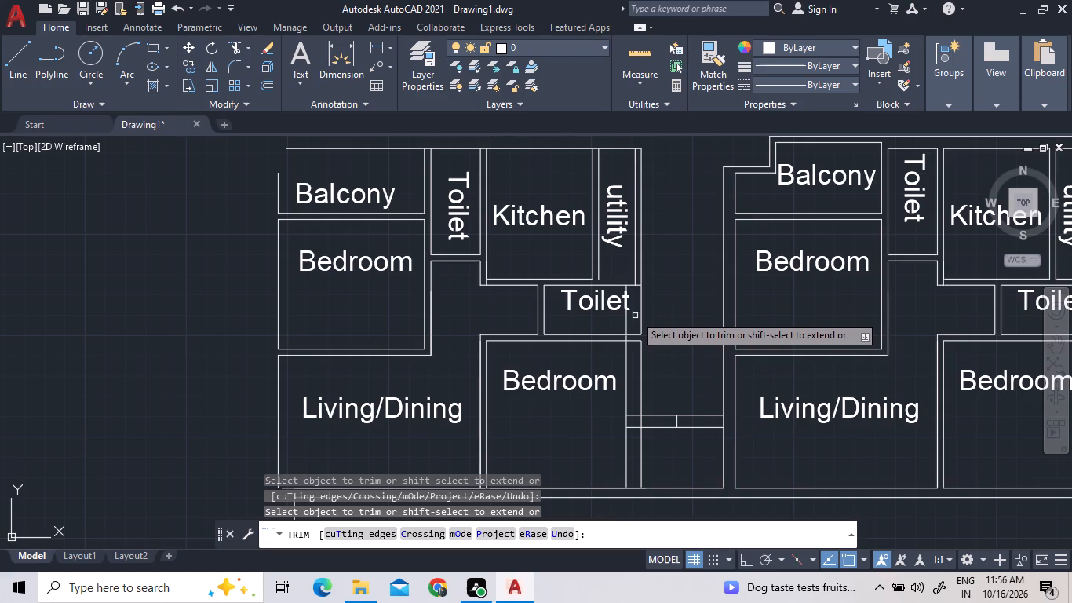
pyautogui.click(638, 286)
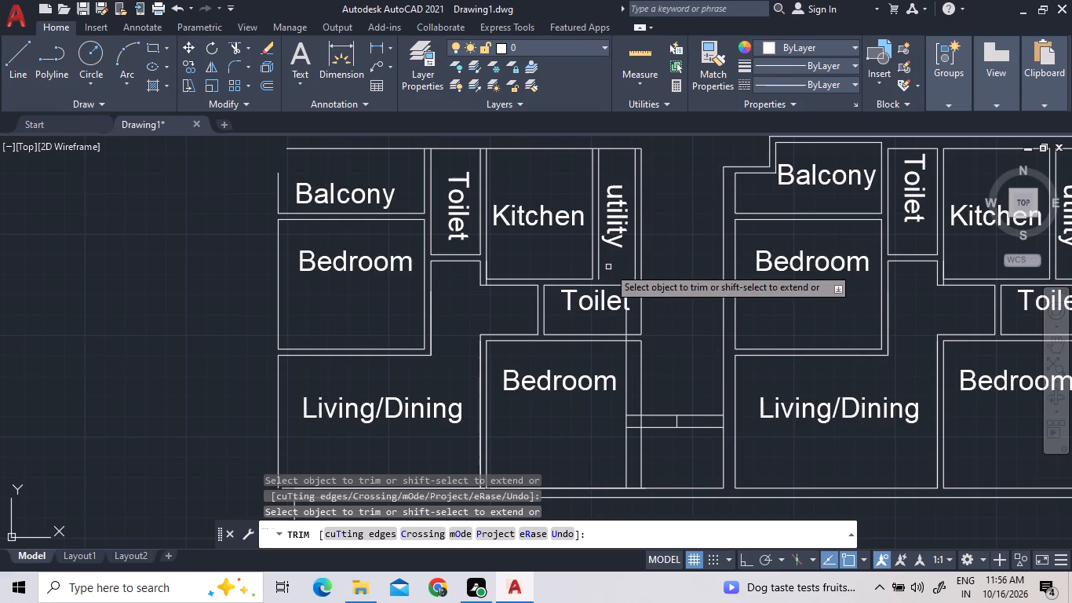
pyautogui.press('Escape')
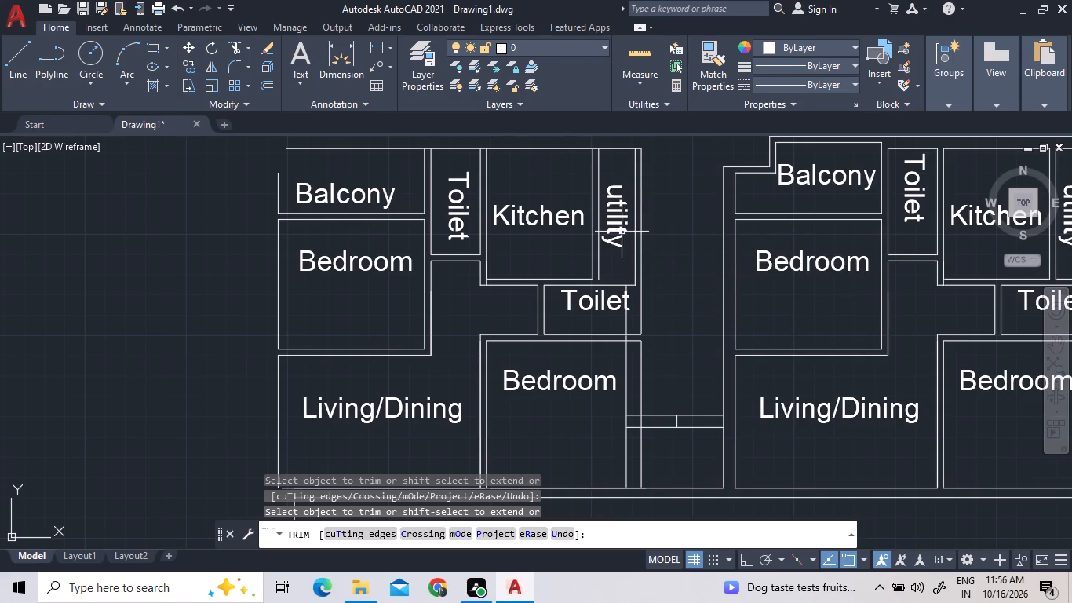
# Measure the left utility's width and move both lines of the Kitchen–utility partition 0.4 towards the Kitchen.
pyautogui.click(650, 70)
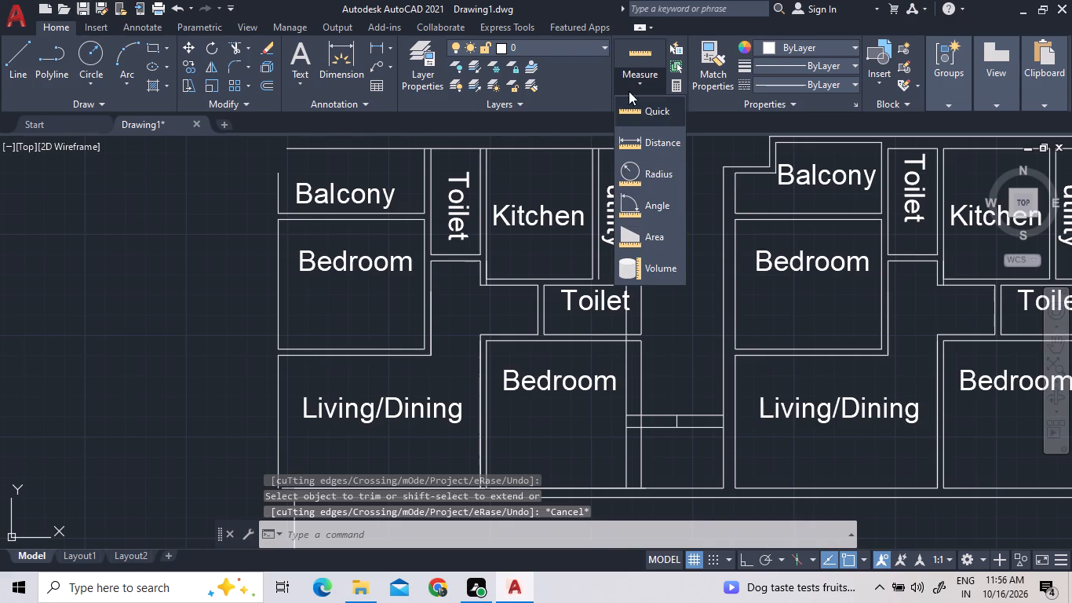
pyautogui.click(635, 110)
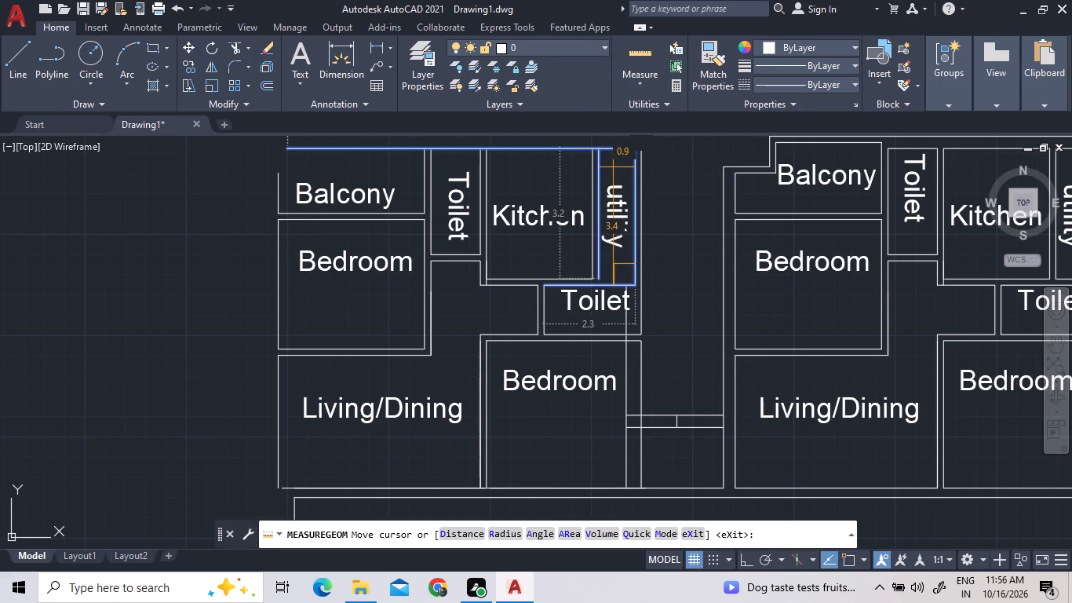
pyautogui.press('Escape')
pyautogui.click(614, 168)
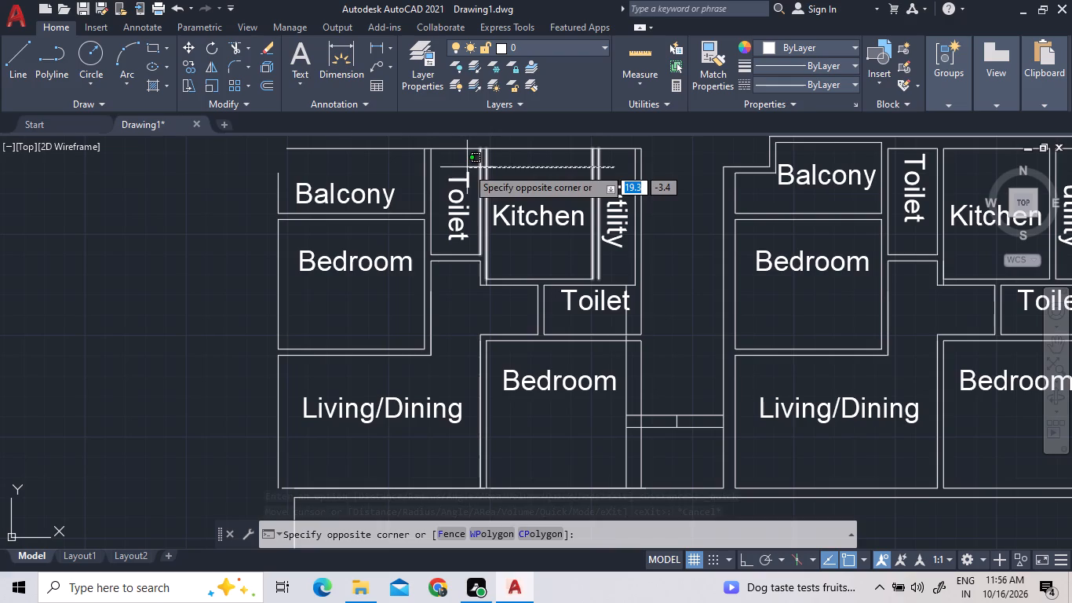
pyautogui.click(523, 166)
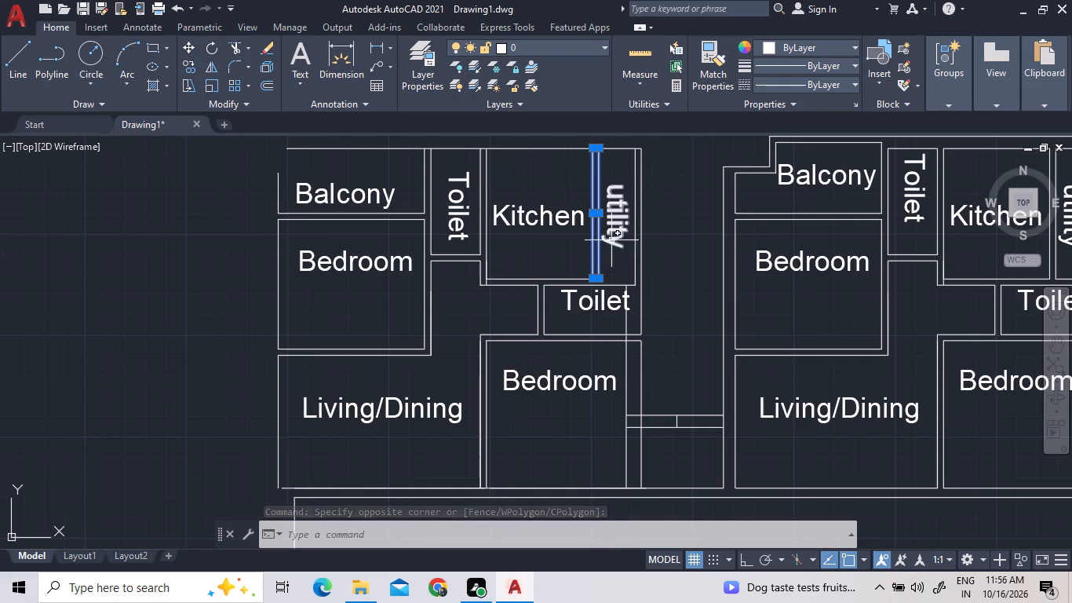
pyautogui.rightClick(618, 263)
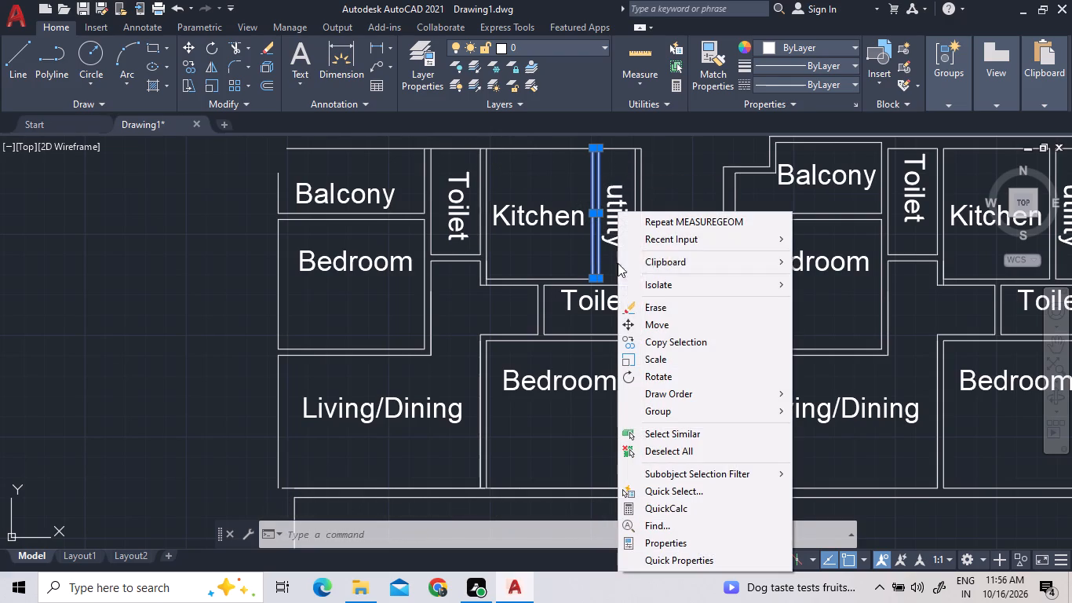
pyautogui.click(672, 327)
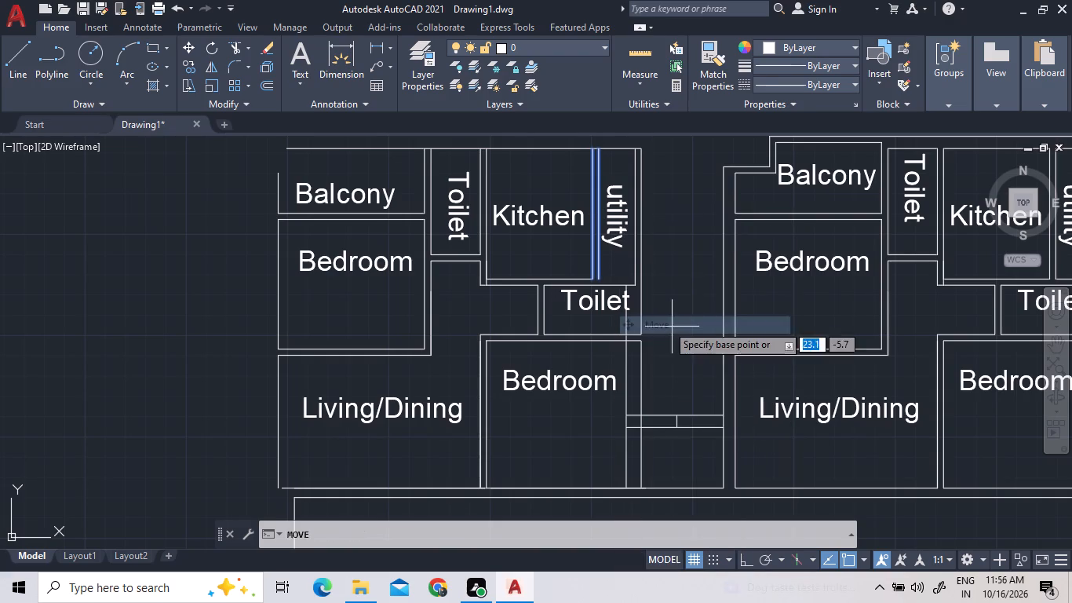
pyautogui.click(597, 280)
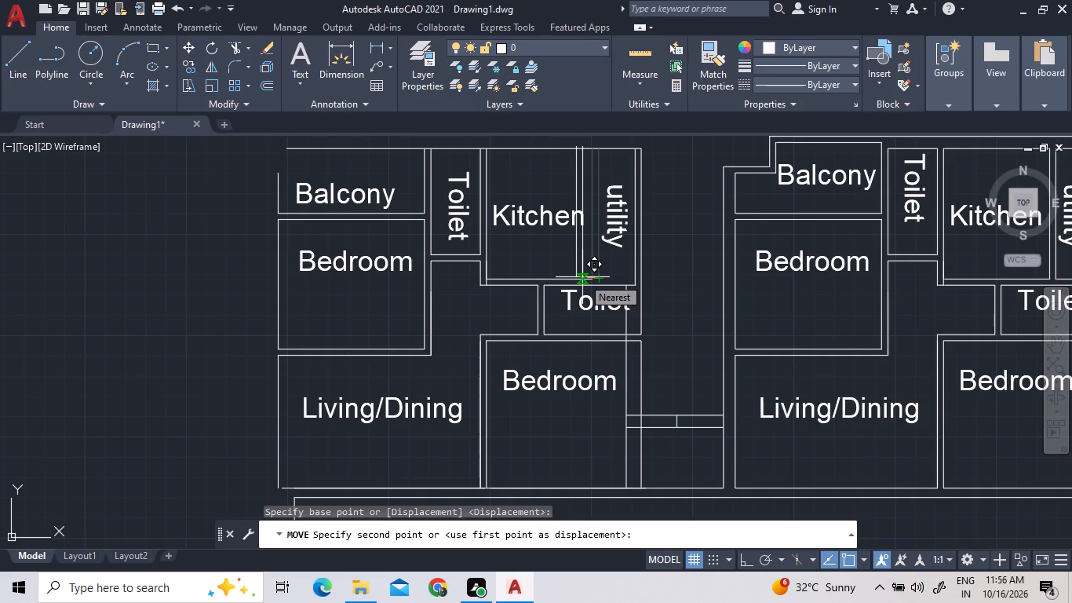
pyautogui.write('0.')
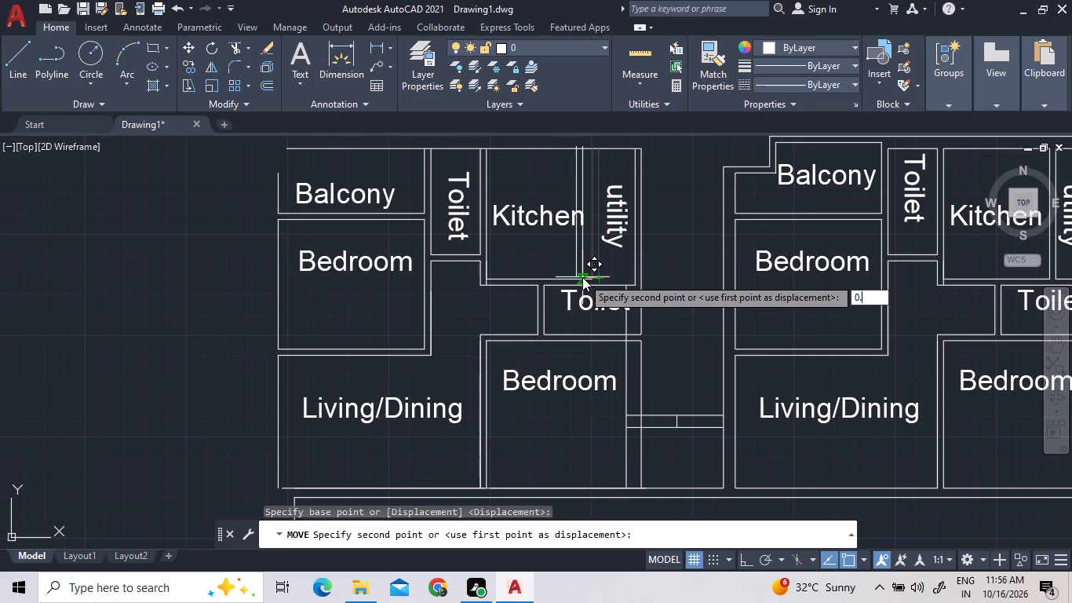
pyautogui.press('4')
pyautogui.press('Return')
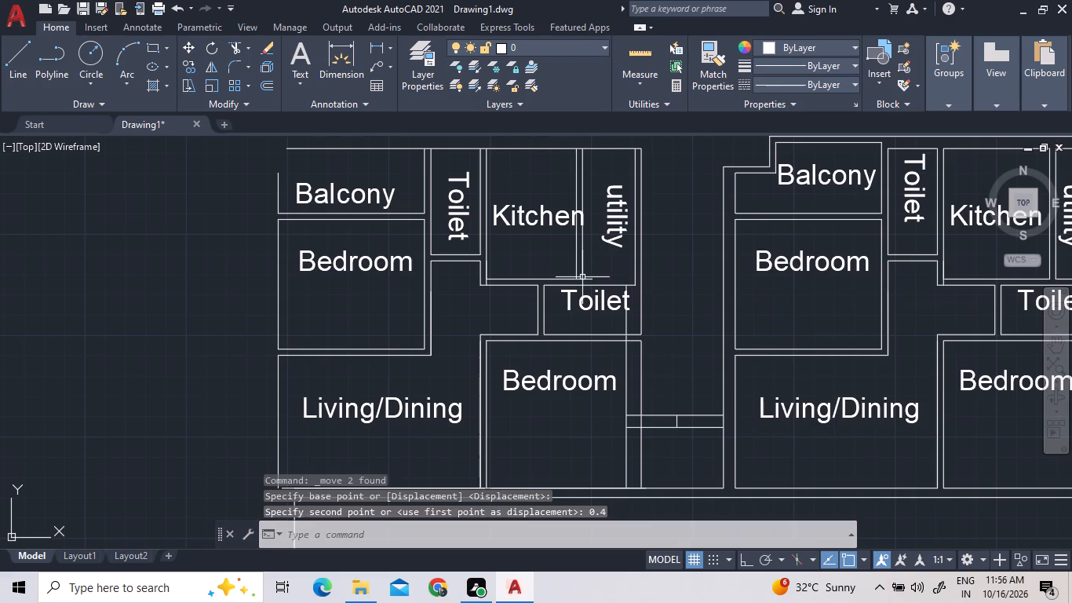
# Move the left Kitchen–utility partition 0.1 back towards the utility with Ortho on, measuring the utility's width before and after.
pyautogui.click(626, 57)
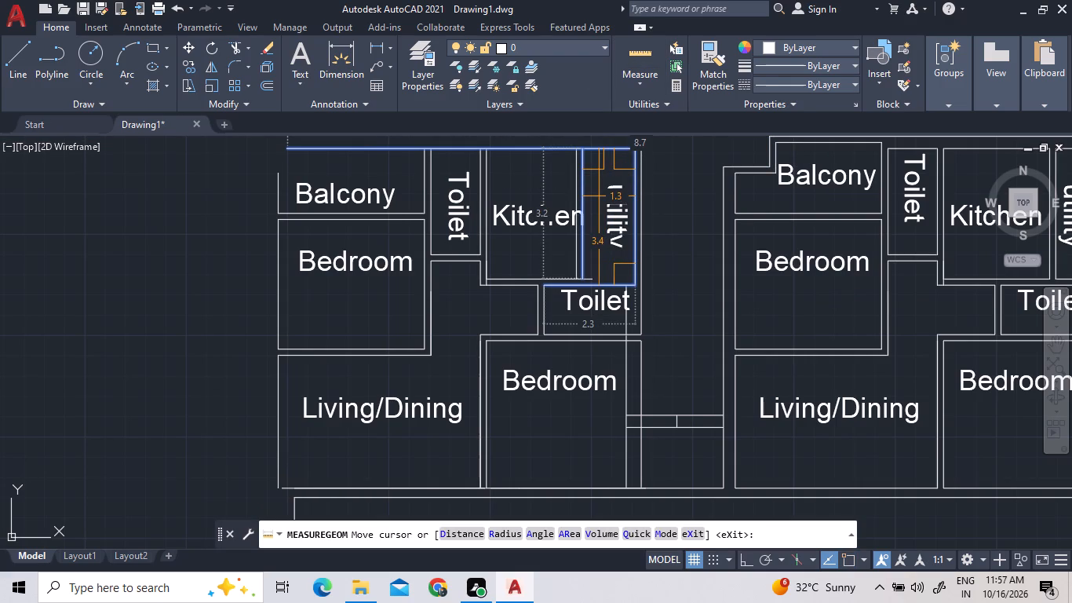
pyautogui.press('Escape')
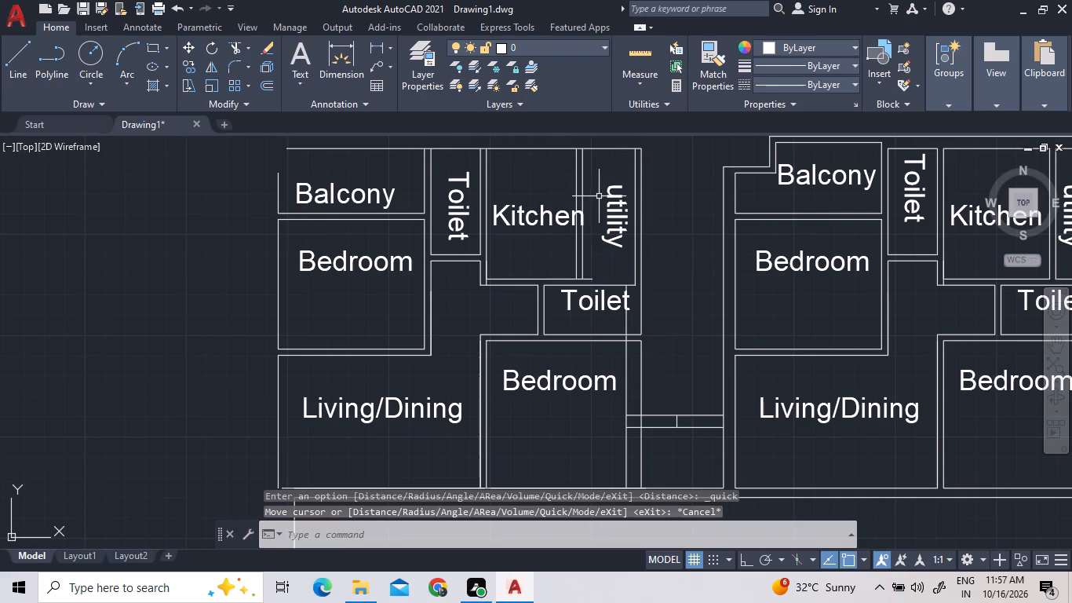
pyautogui.click(597, 194)
pyautogui.click(564, 187)
pyautogui.rightClick(564, 186)
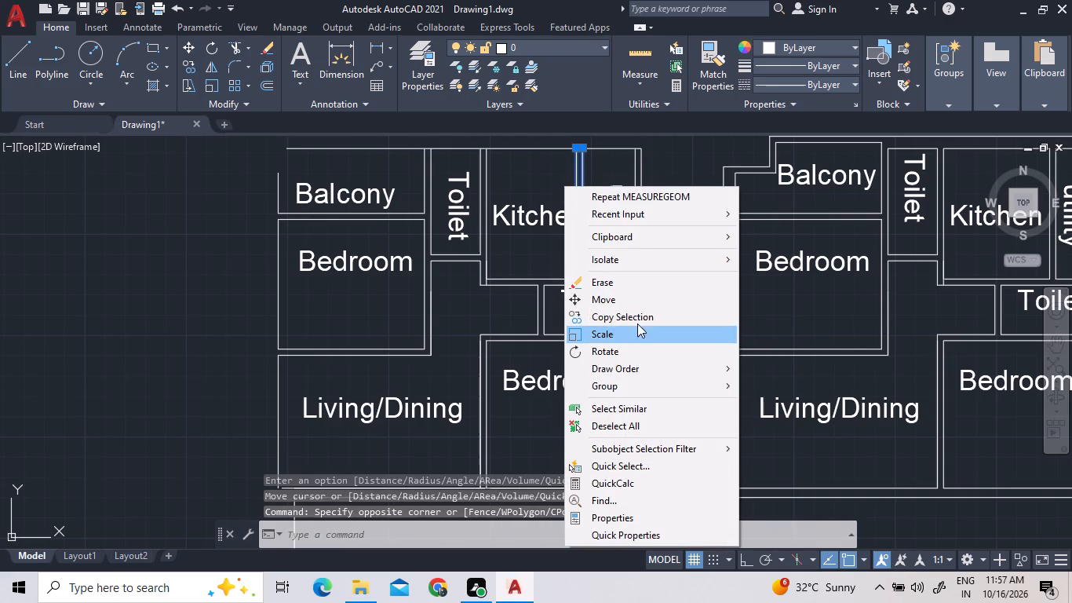
pyautogui.click(611, 301)
pyautogui.scroll(4, 618, 280)
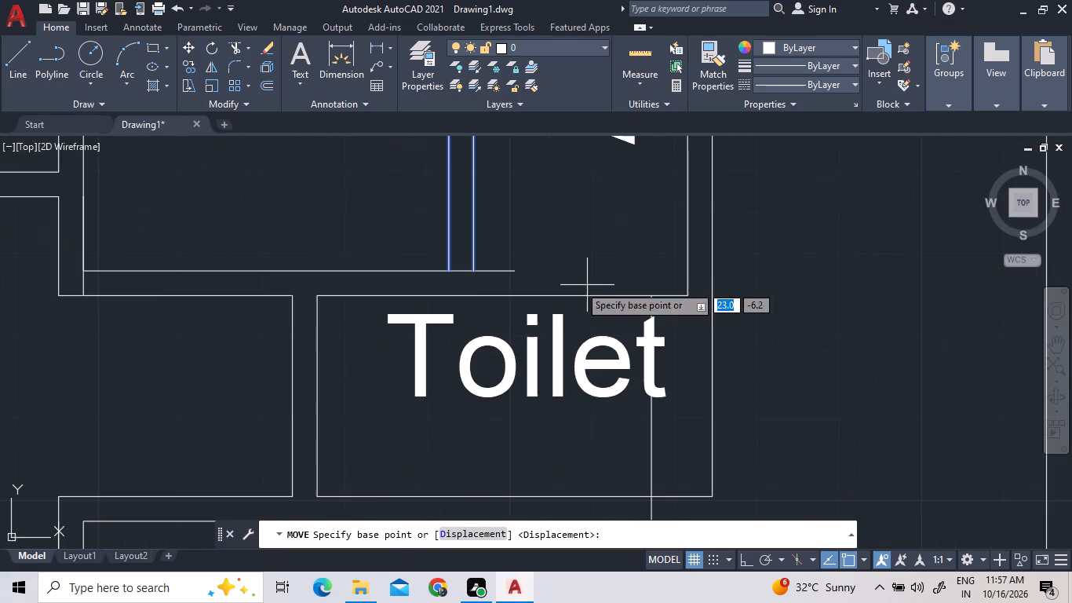
pyautogui.click(476, 272)
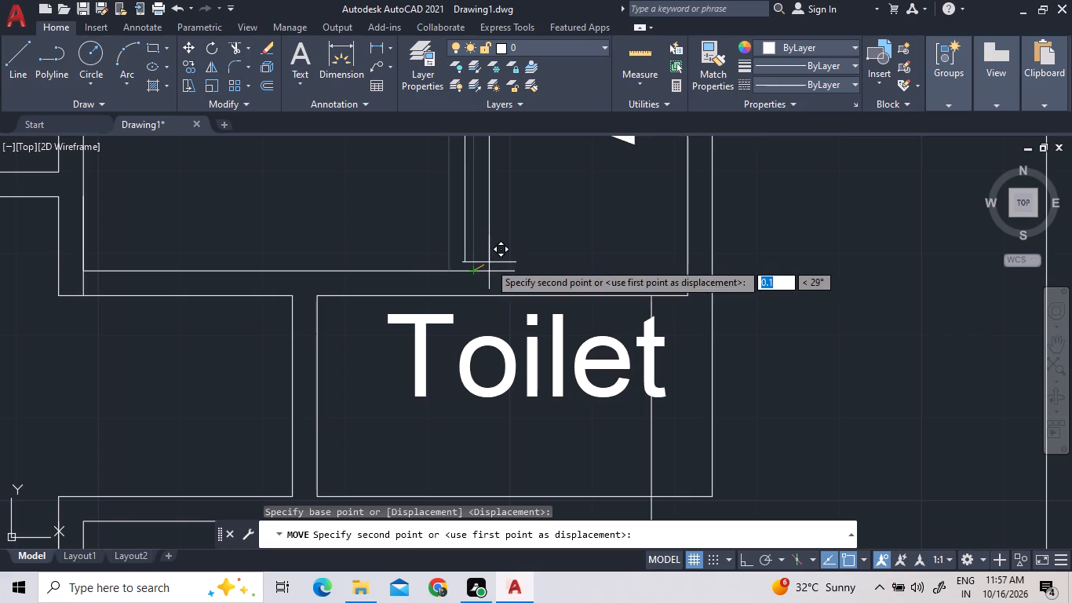
pyautogui.press('F8')
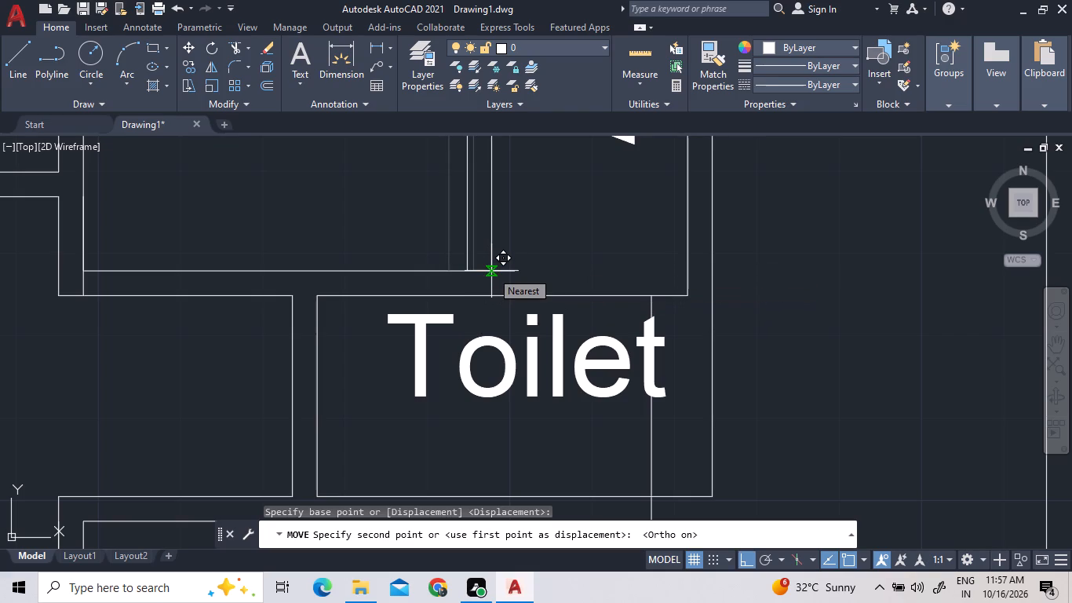
pyautogui.write('0.1')
pyautogui.press('Return')
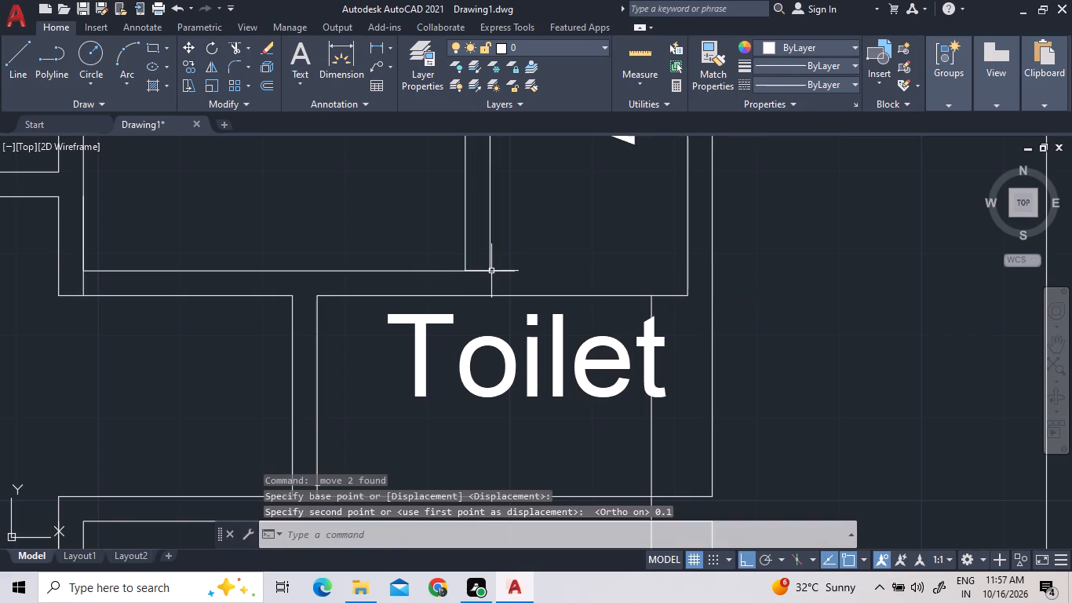
pyautogui.click(644, 62)
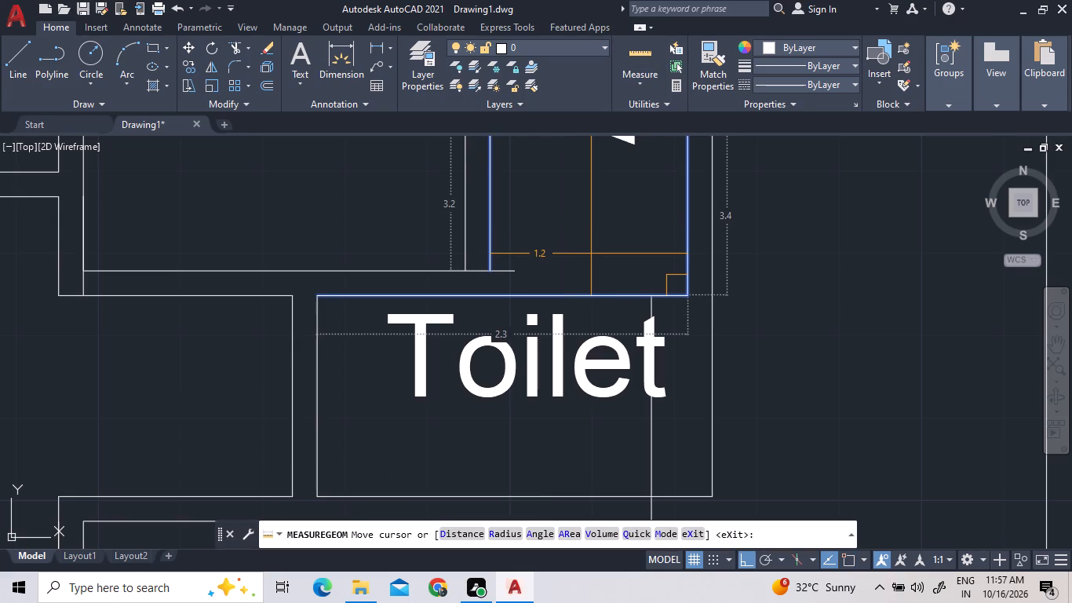
pyautogui.press('Escape')
# Trim the short piece of the left Kitchen's lower wall line lying inside the thickness of the Kitchen–utility partition.
pyautogui.press('t')
pyautogui.press('r')
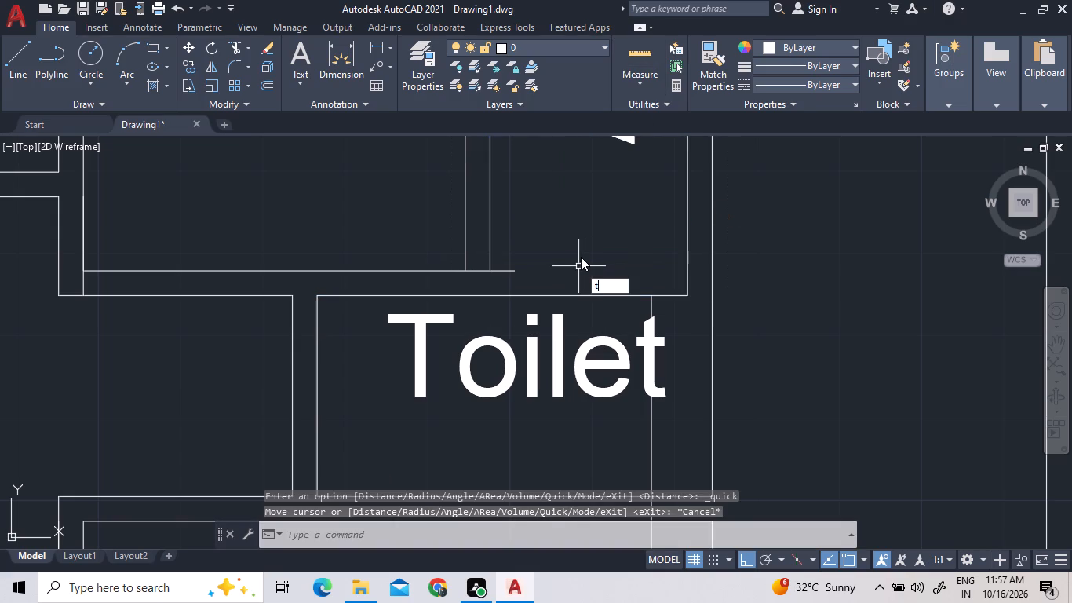
pyautogui.press('space')
pyautogui.press('space')
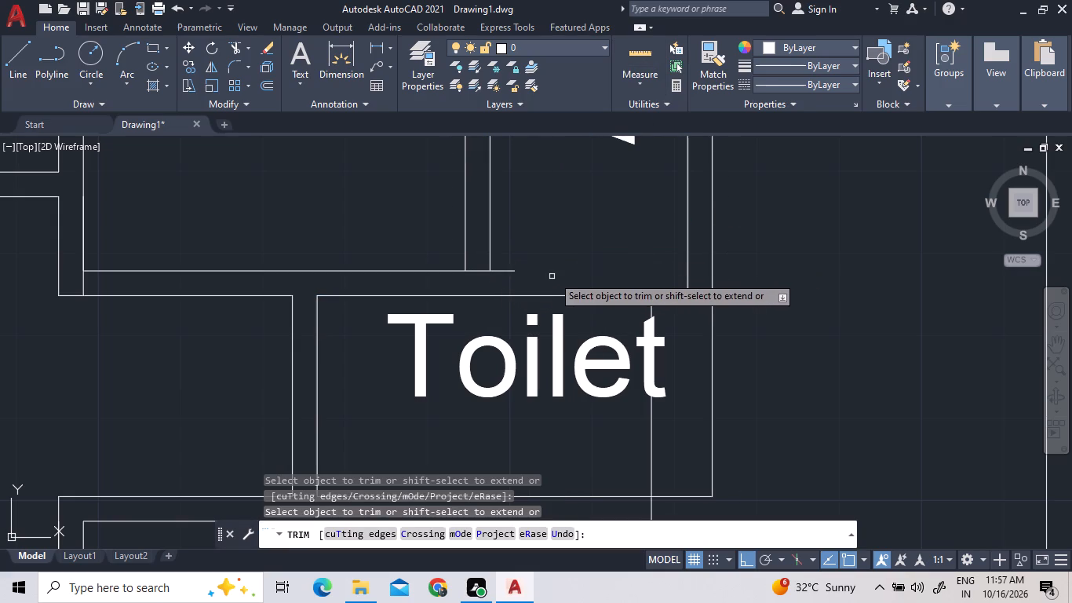
pyautogui.scroll(-2, 558, 258)
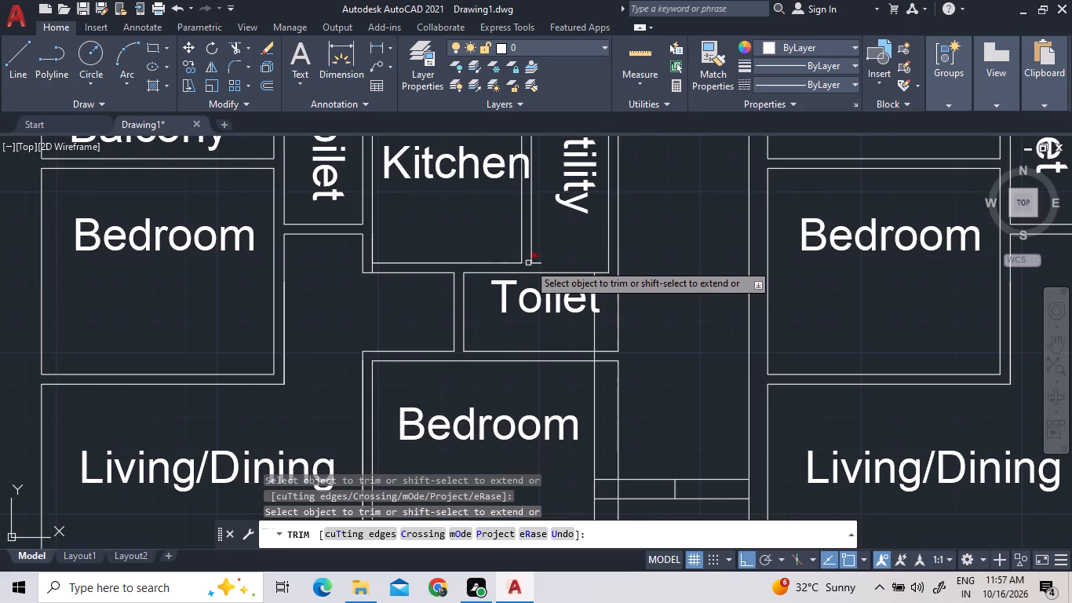
pyautogui.click(528, 263)
pyautogui.scroll(-4, 567, 245)
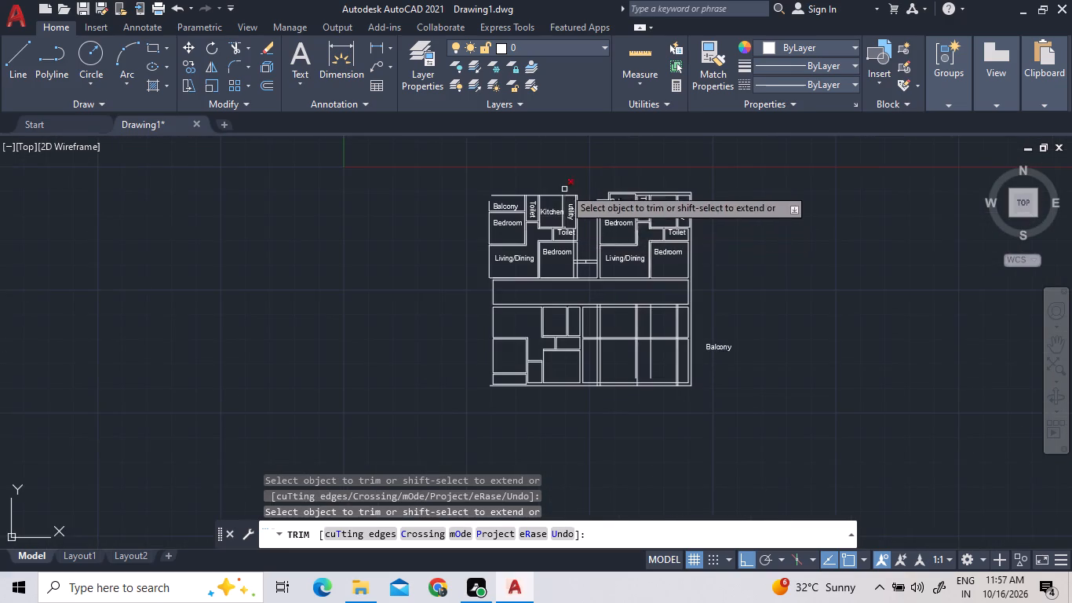
pyautogui.scroll(5, 561, 189)
pyautogui.scroll(-2, 585, 167)
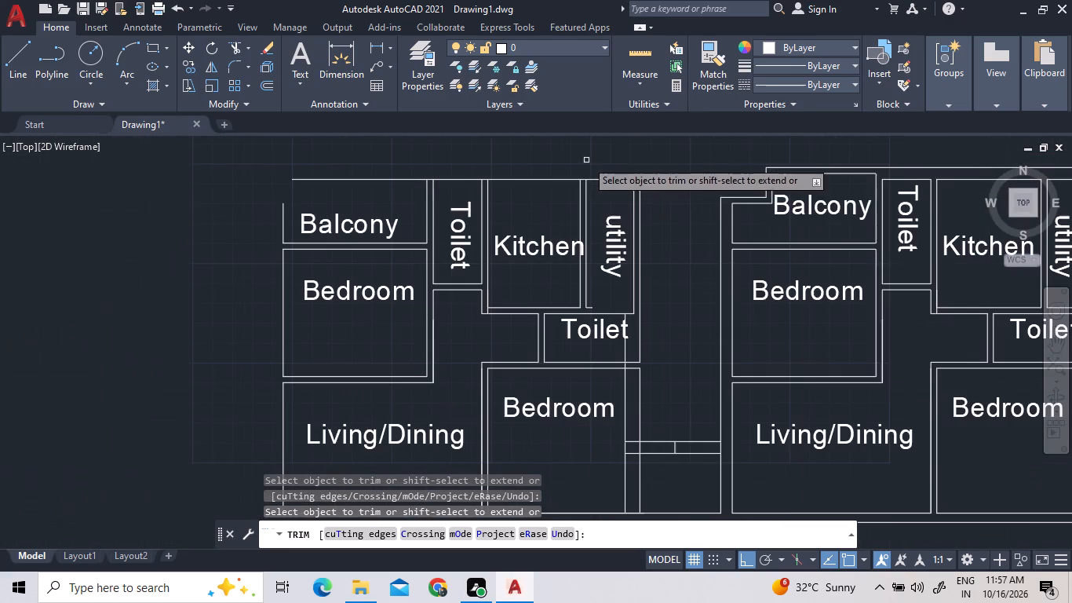
pyautogui.press('Escape')
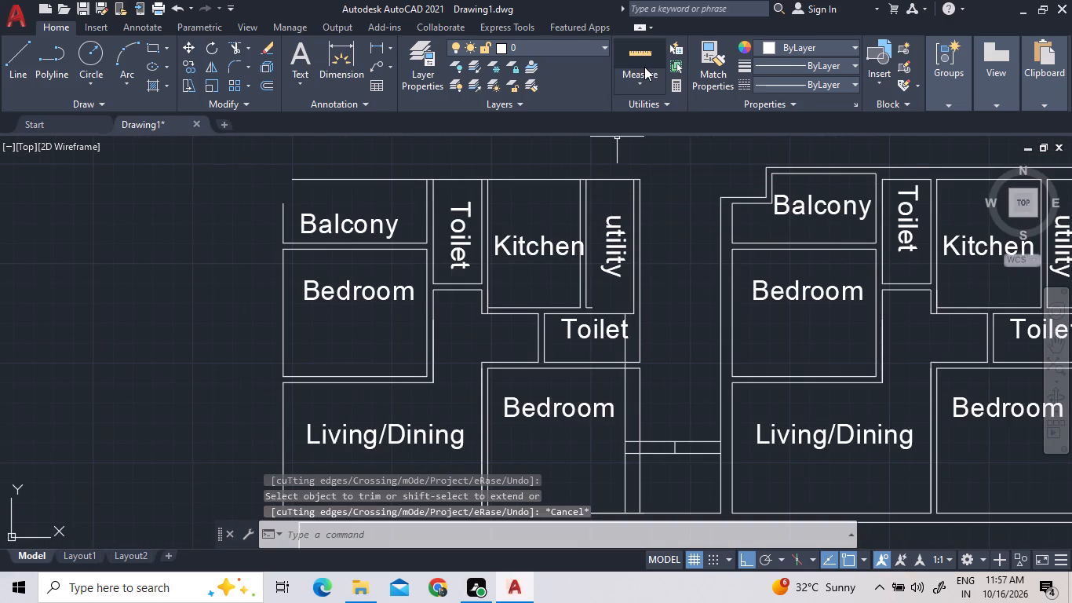
# Measure the left Kitchen's width and depth.
pyautogui.click(640, 63)
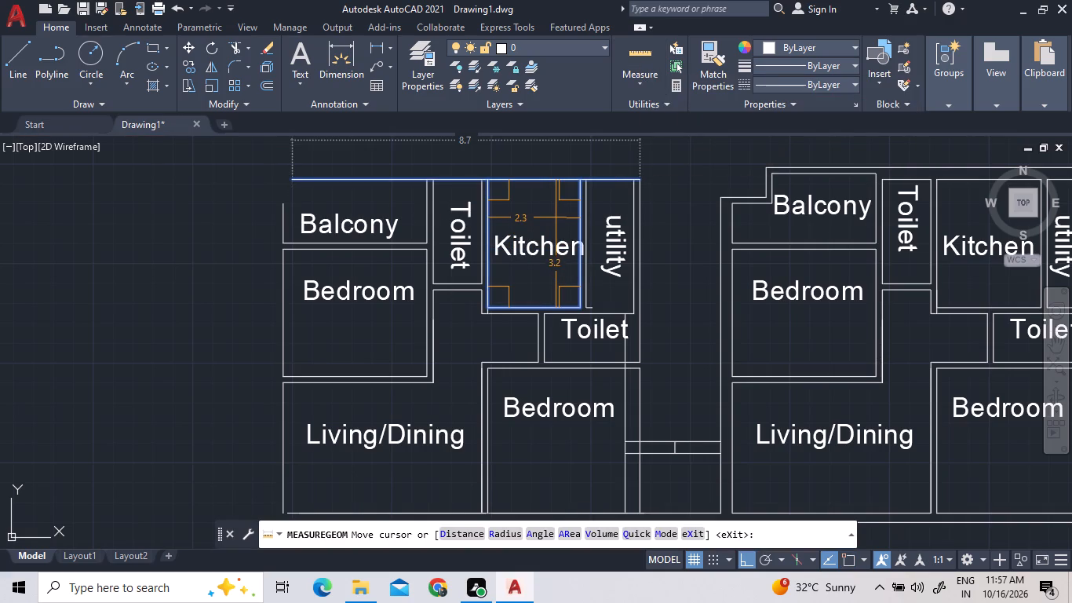
pyautogui.press('Escape')
# Move the left block's Balcony, adjoining Bedroom and upper Toilet walls and labels, plus the Kitchen's Toilet-side wall and label, 0.32 away from the utility.
pyautogui.click(515, 214)
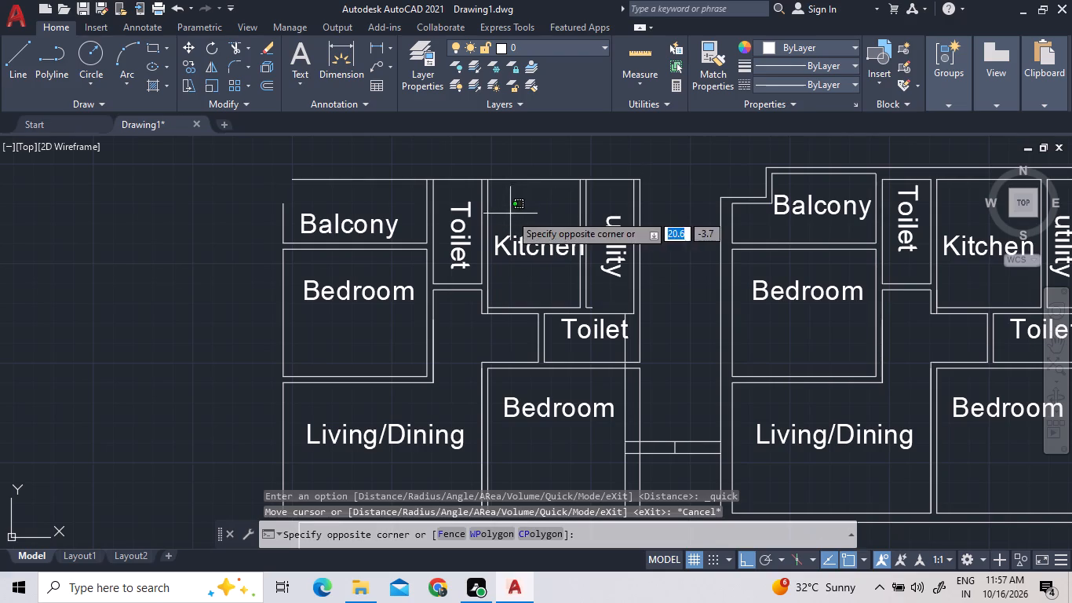
pyautogui.click(458, 211)
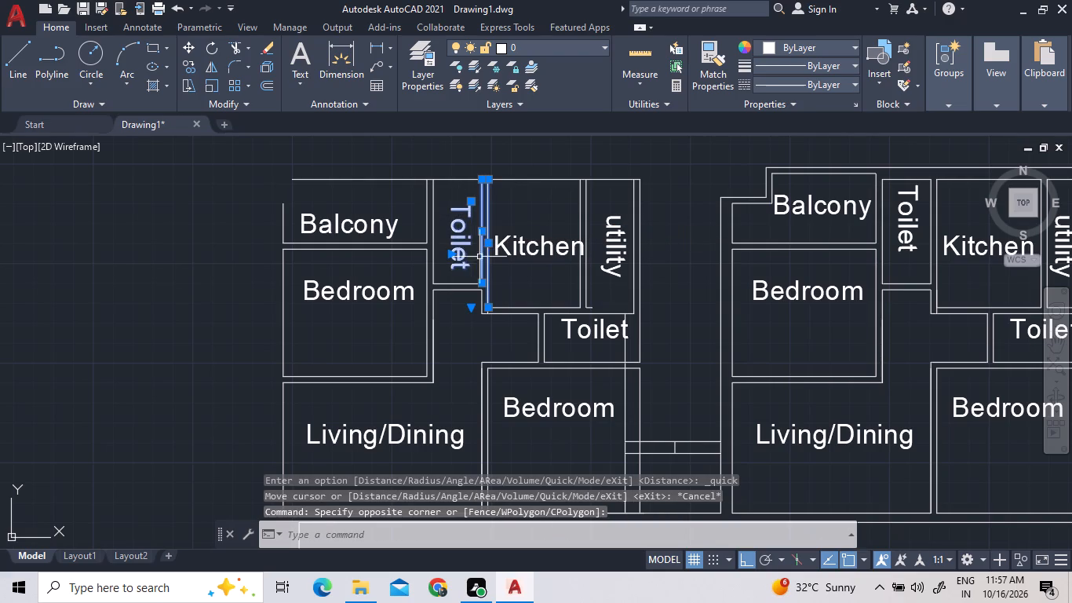
pyautogui.click(482, 295)
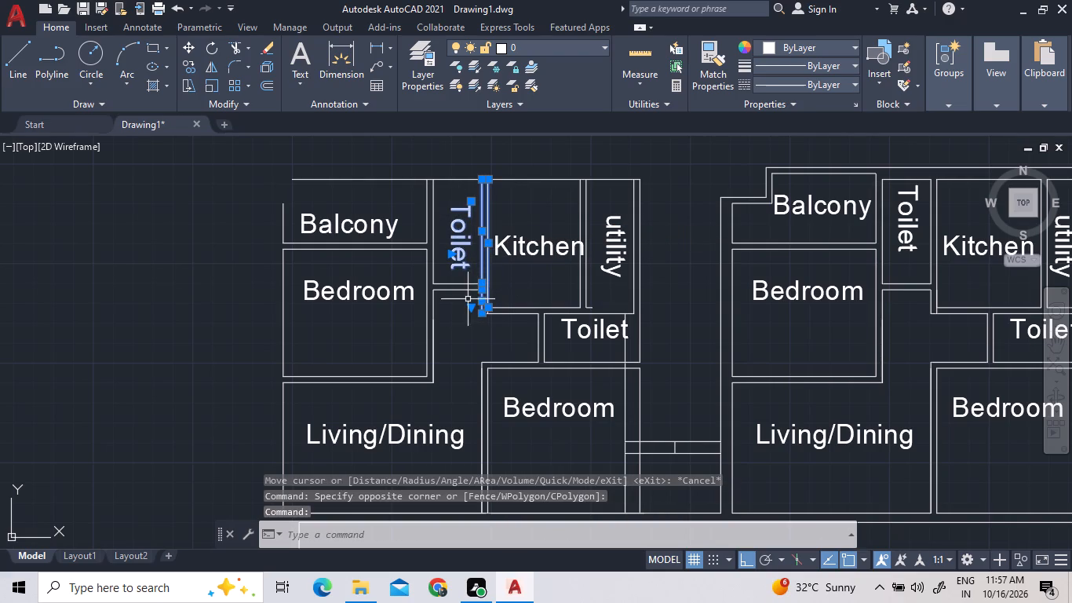
pyautogui.scroll(2, 490, 280)
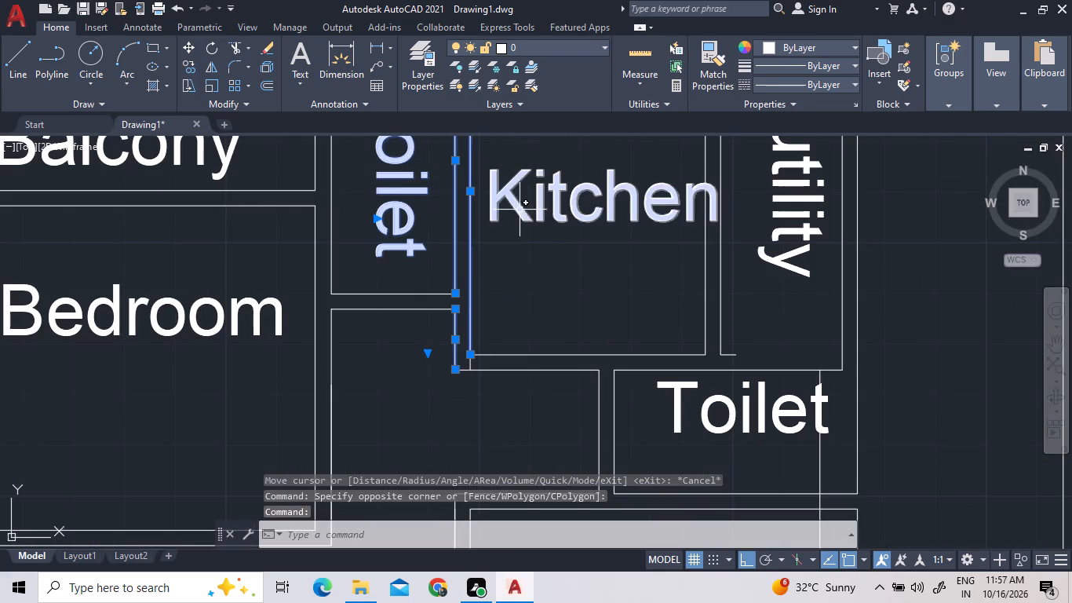
pyautogui.click(510, 204)
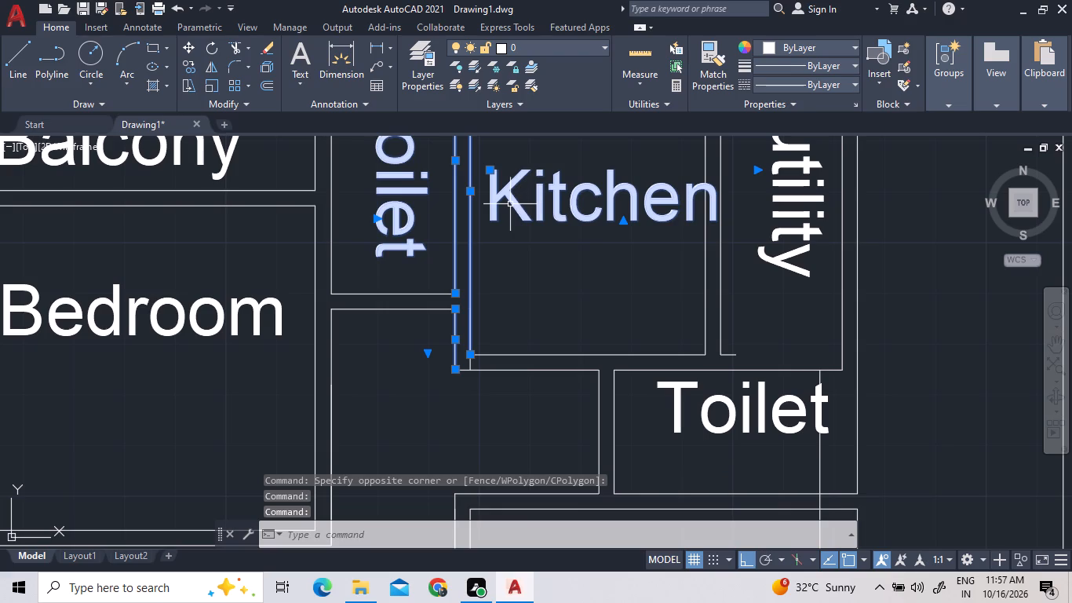
pyautogui.scroll(2, 479, 355)
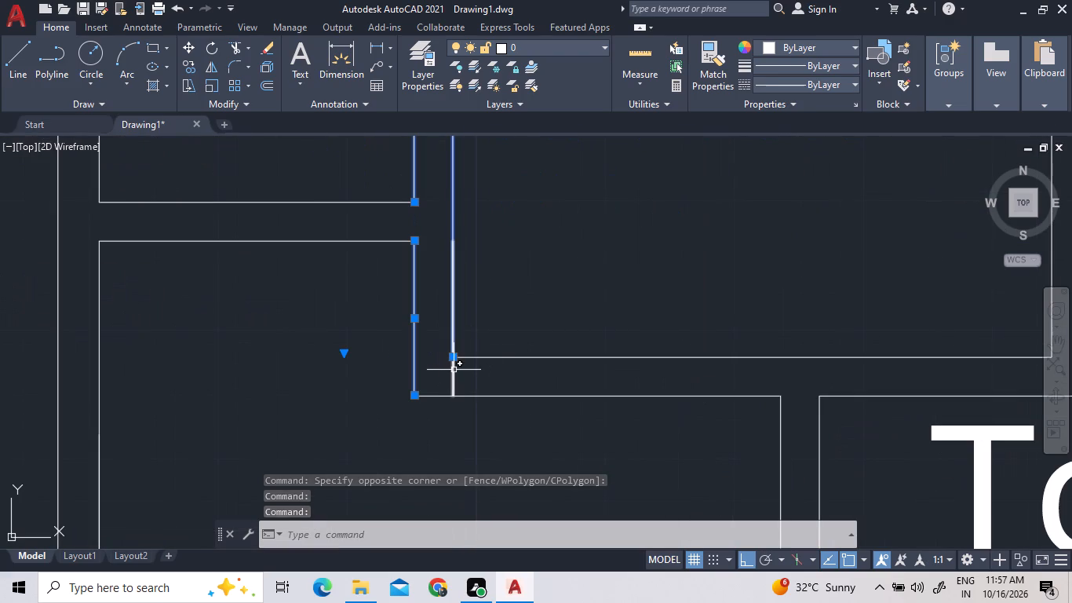
pyautogui.click(453, 370)
pyautogui.scroll(-2, 507, 303)
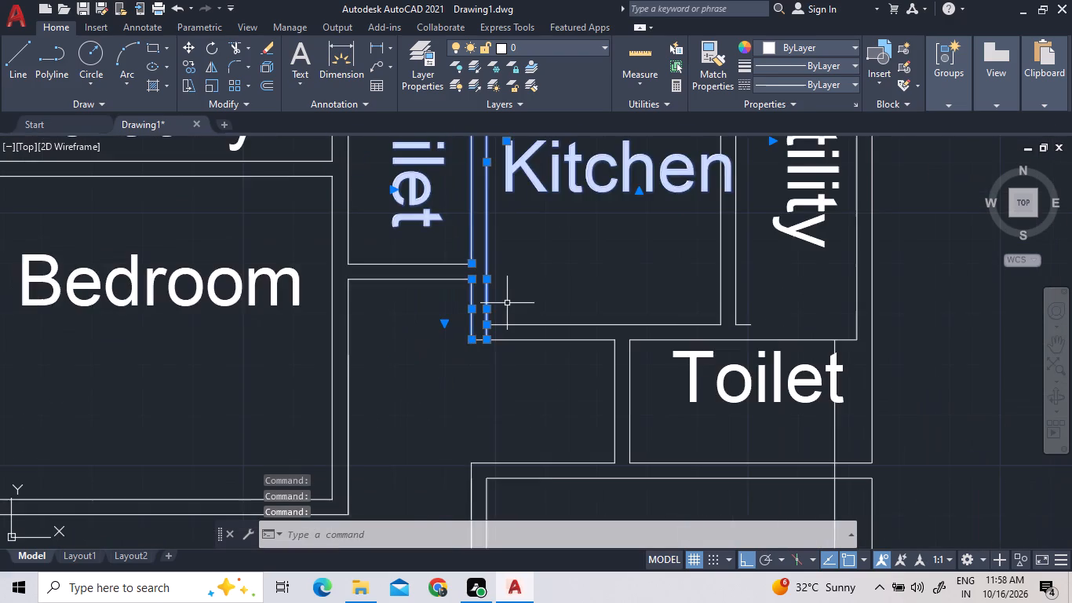
pyautogui.scroll(-1, 507, 303)
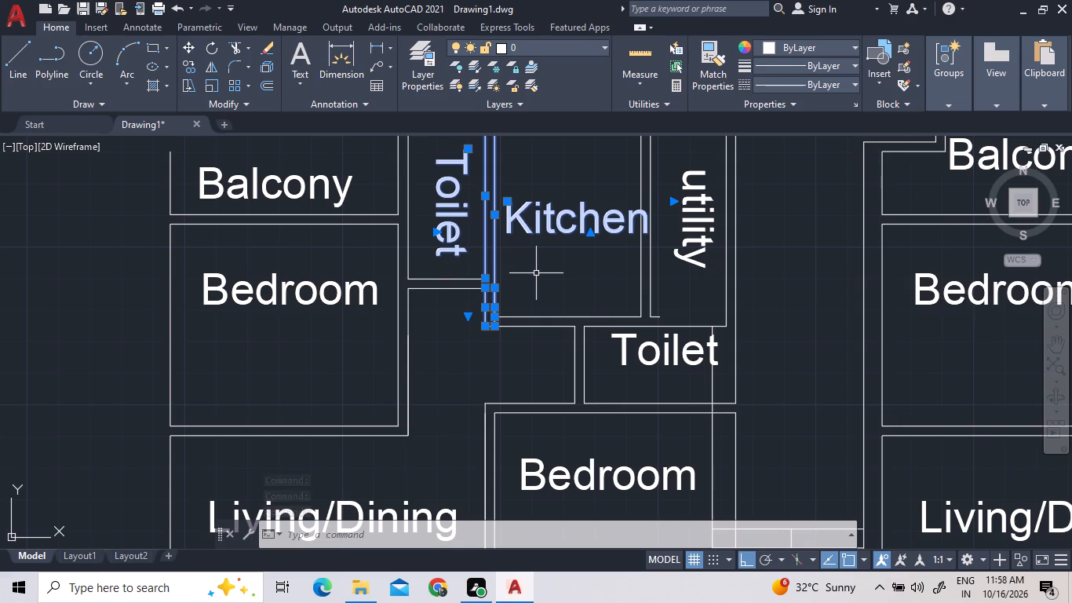
pyautogui.click(465, 280)
pyautogui.click(461, 287)
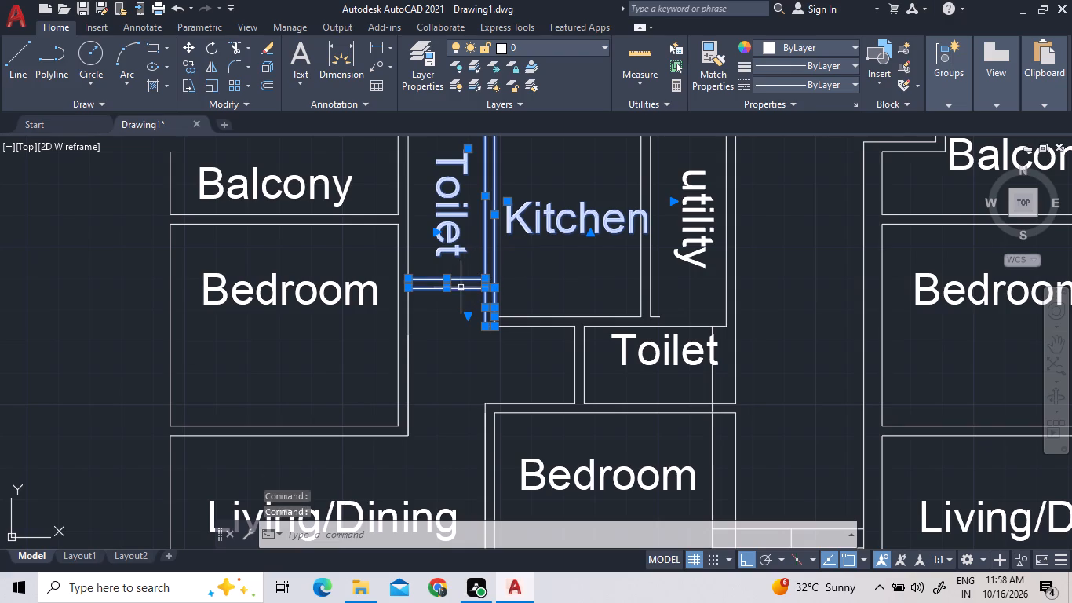
pyautogui.click(410, 244)
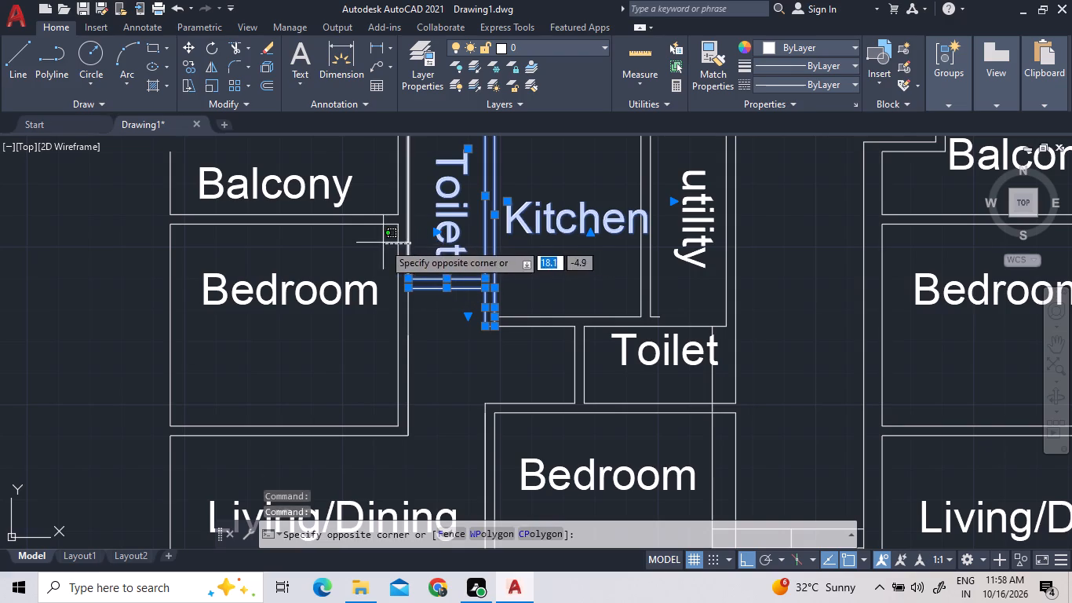
pyautogui.click(368, 236)
pyautogui.click(388, 213)
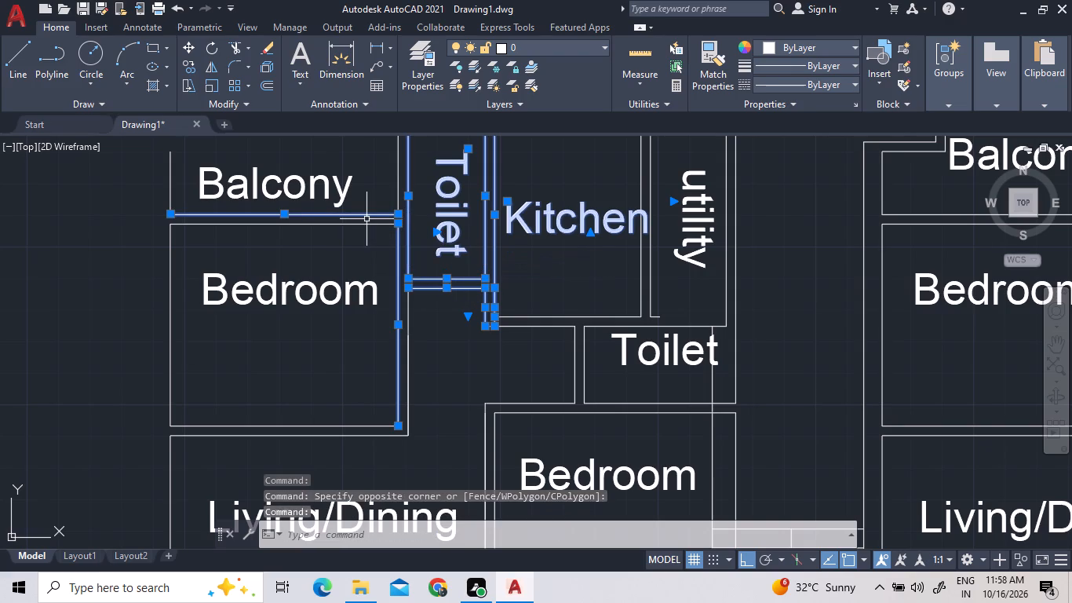
pyautogui.click(366, 224)
pyautogui.click(339, 284)
pyautogui.click(299, 183)
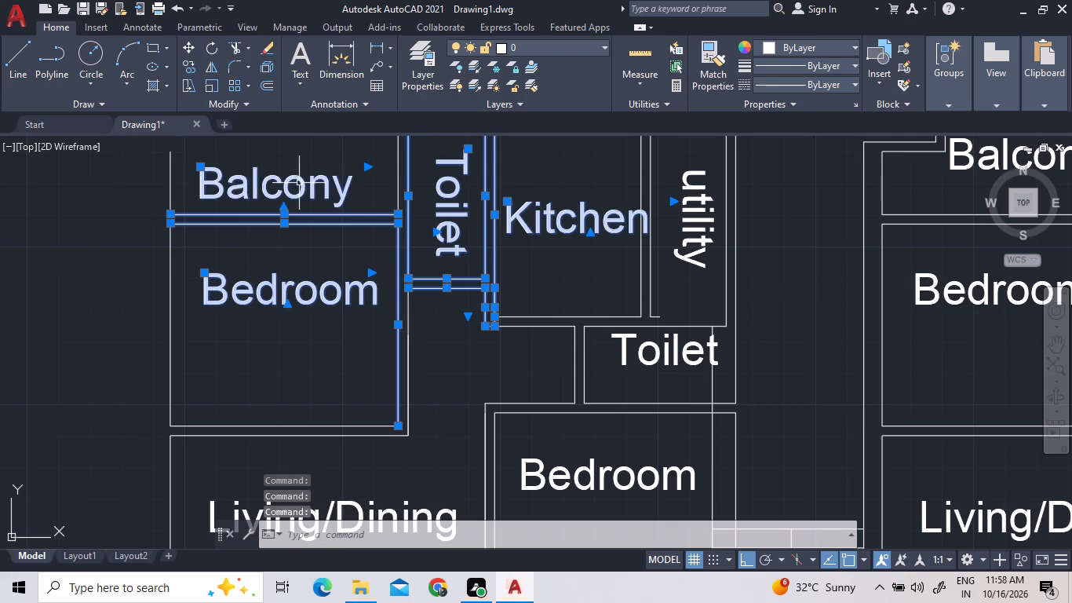
pyautogui.click(168, 177)
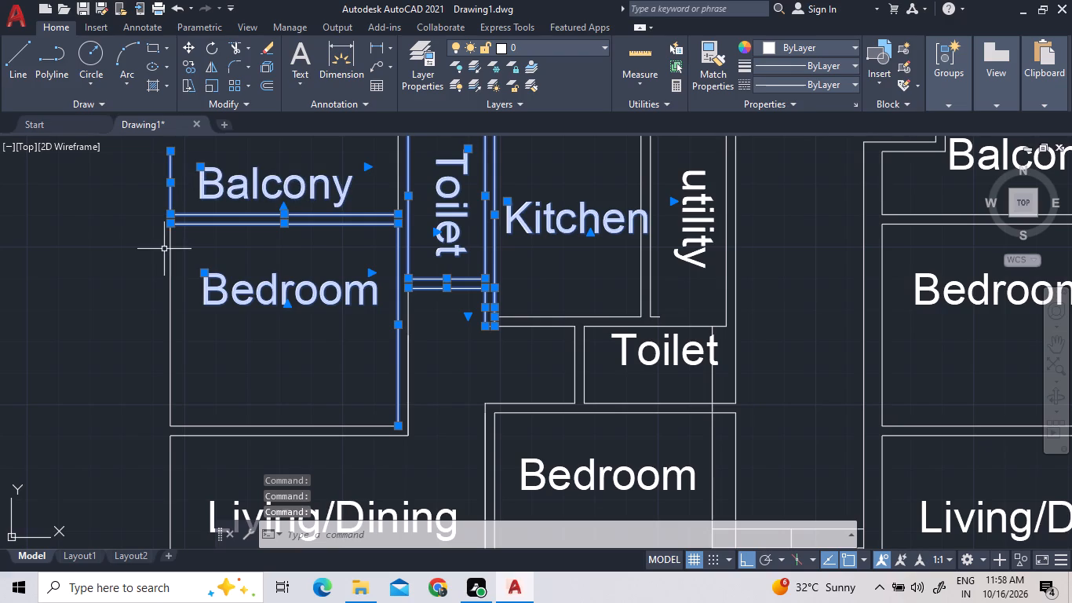
pyautogui.click(170, 258)
pyautogui.click(331, 444)
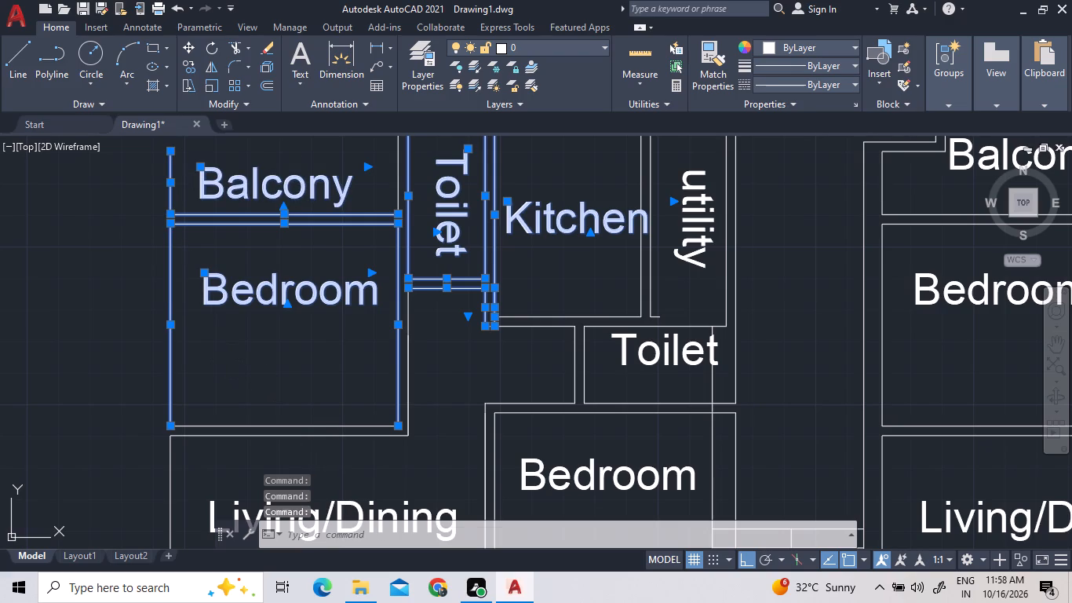
pyautogui.click(300, 400)
pyautogui.scroll(-2, 303, 390)
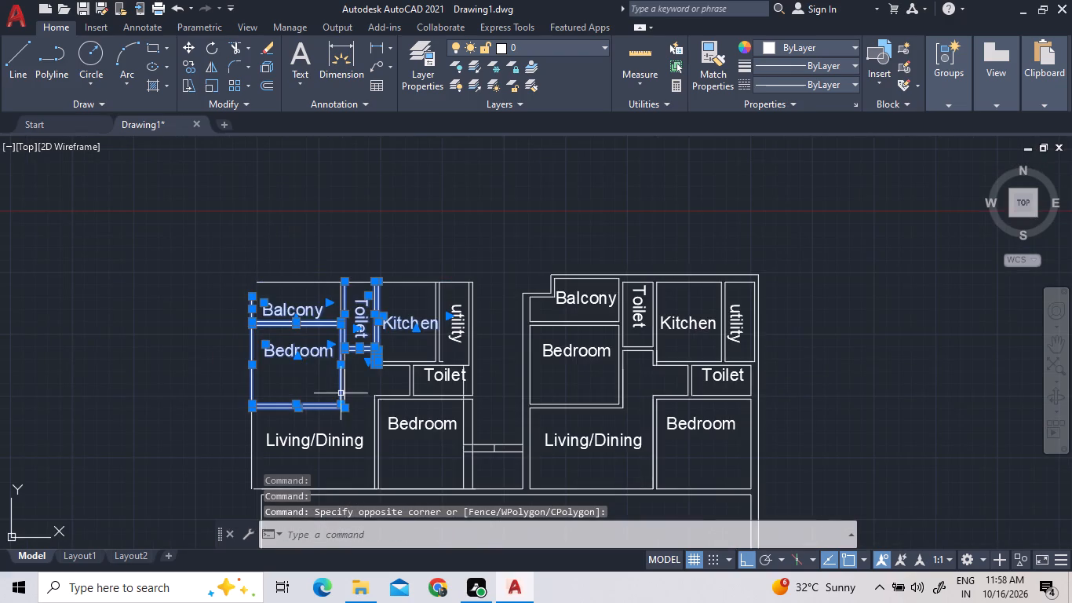
pyautogui.scroll(3, 341, 393)
pyautogui.click(348, 367)
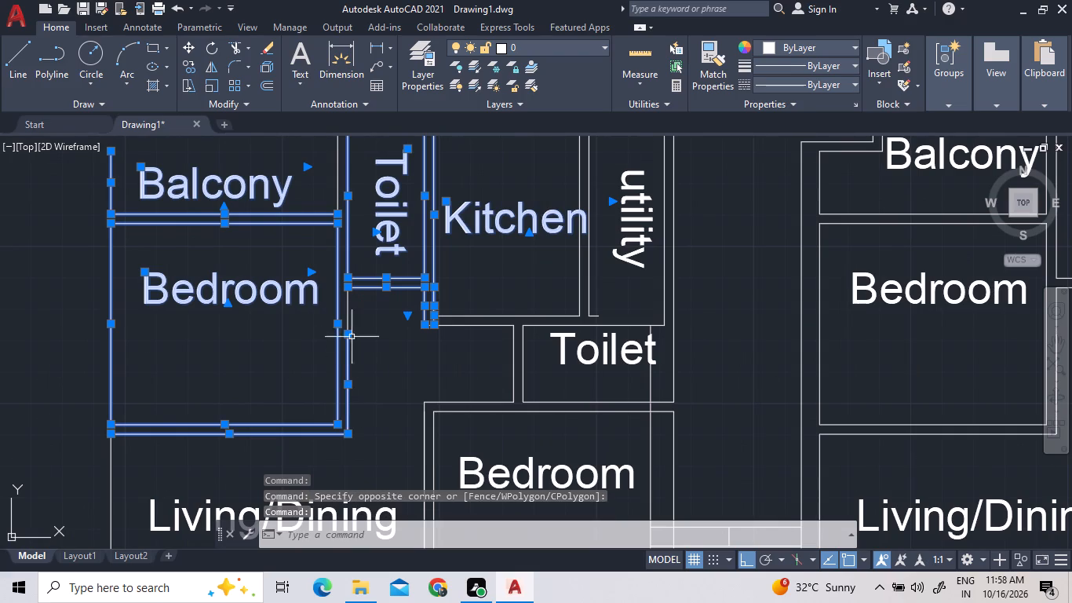
pyautogui.click(348, 307)
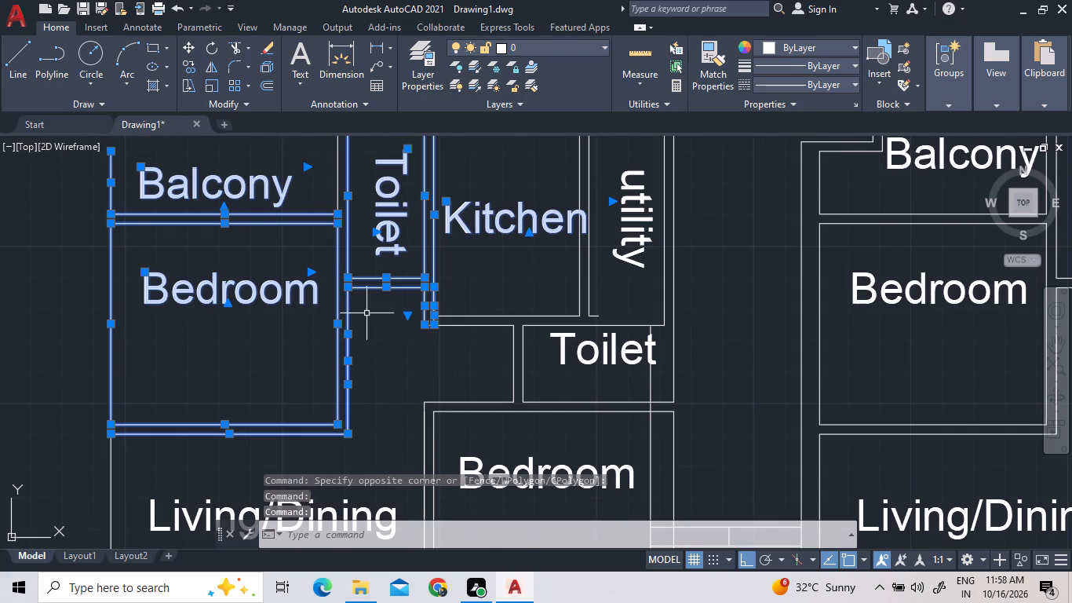
pyautogui.scroll(-2, 407, 334)
pyautogui.scroll(3, 396, 242)
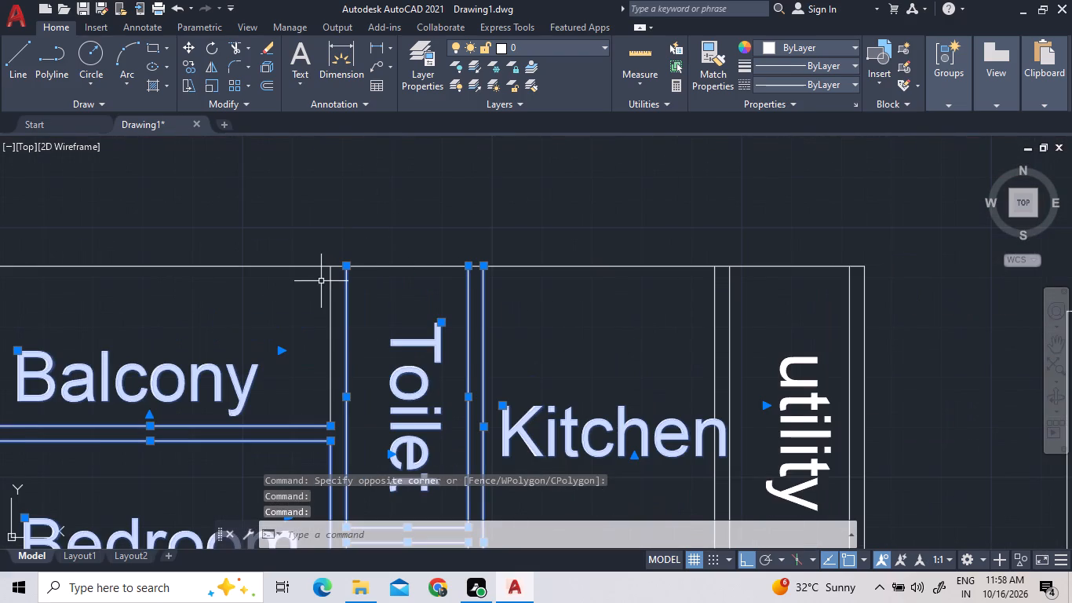
pyautogui.click(330, 283)
pyautogui.scroll(-3, 349, 212)
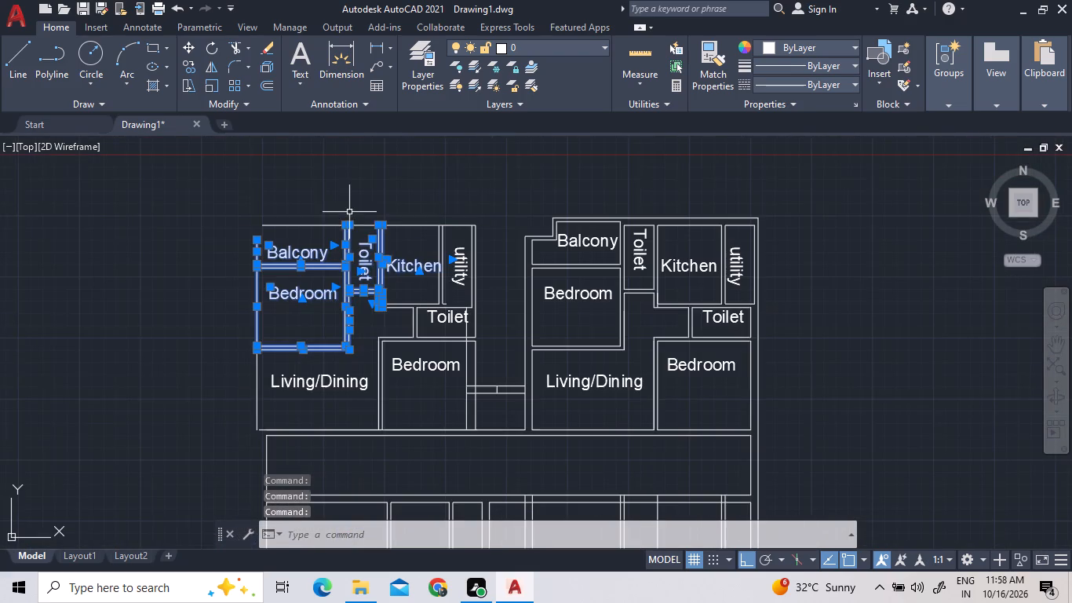
pyautogui.scroll(3, 378, 317)
pyautogui.rightClick(395, 314)
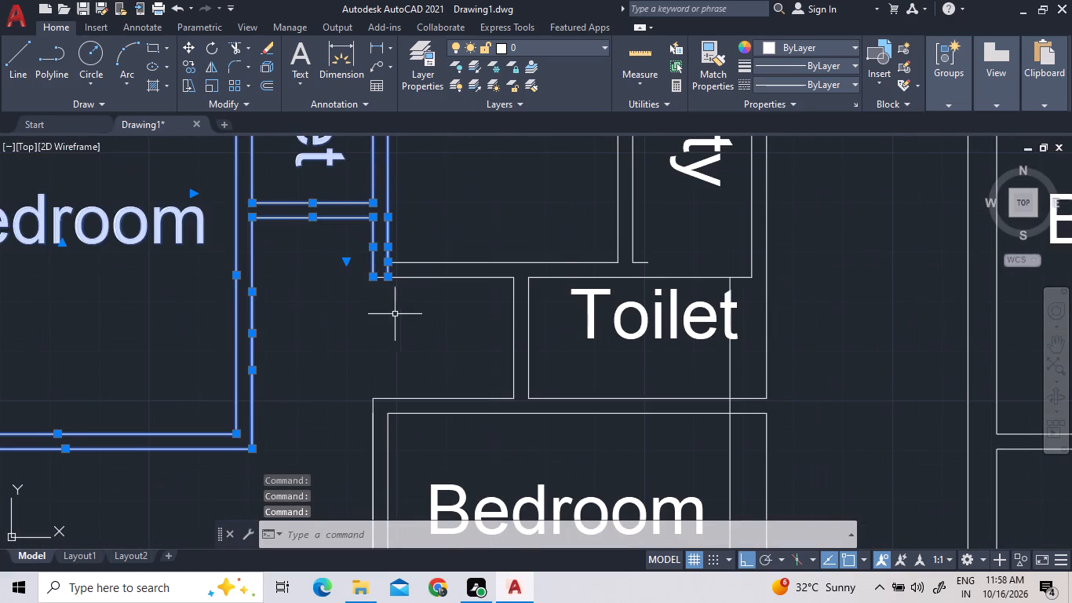
pyautogui.click(420, 324)
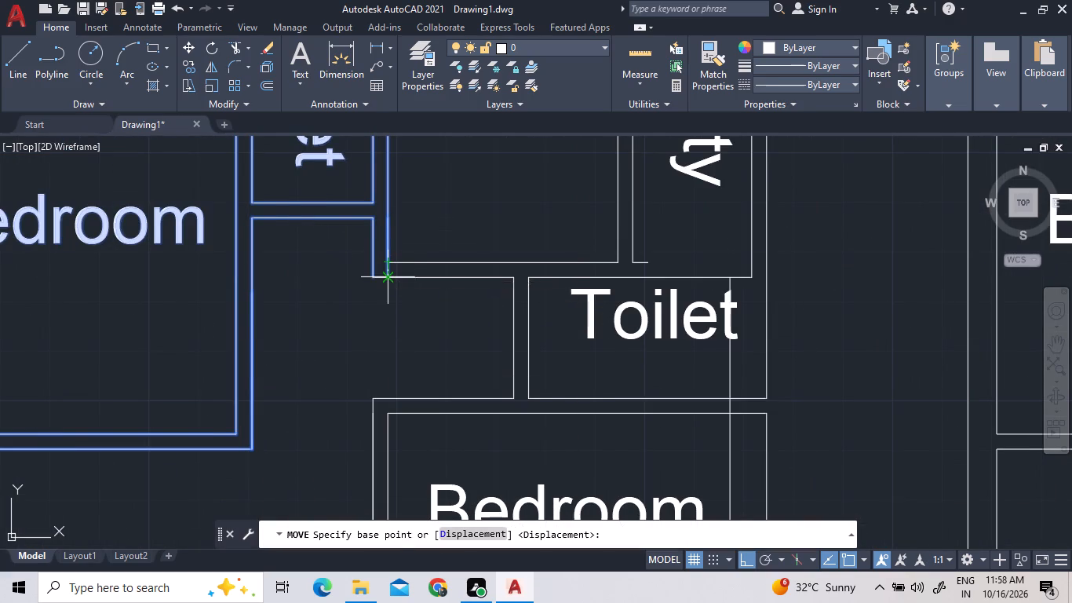
pyautogui.scroll(3, 387, 276)
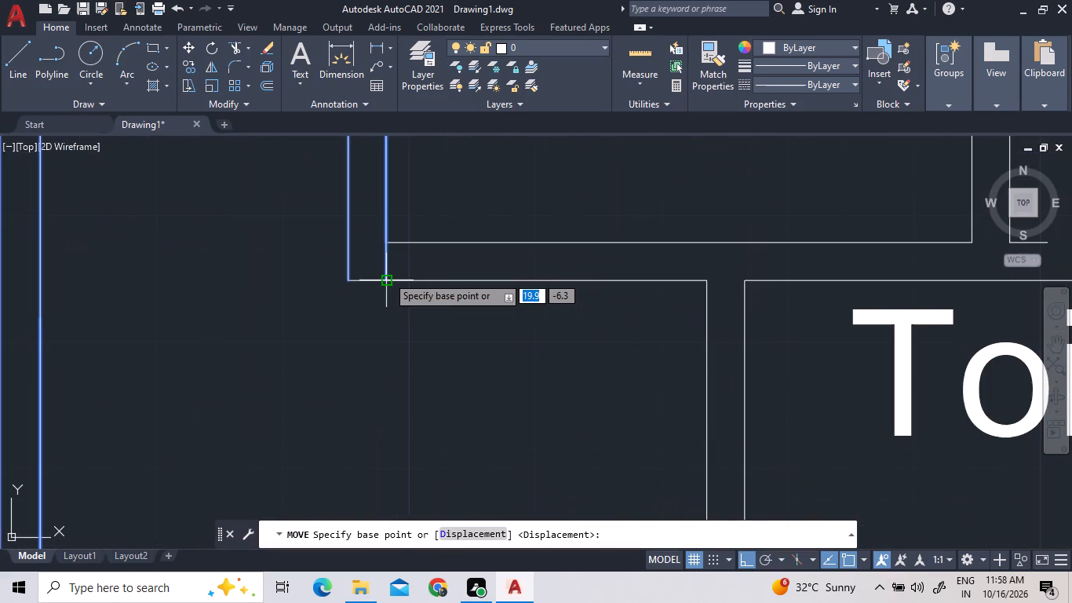
pyautogui.doubleClick(386, 276)
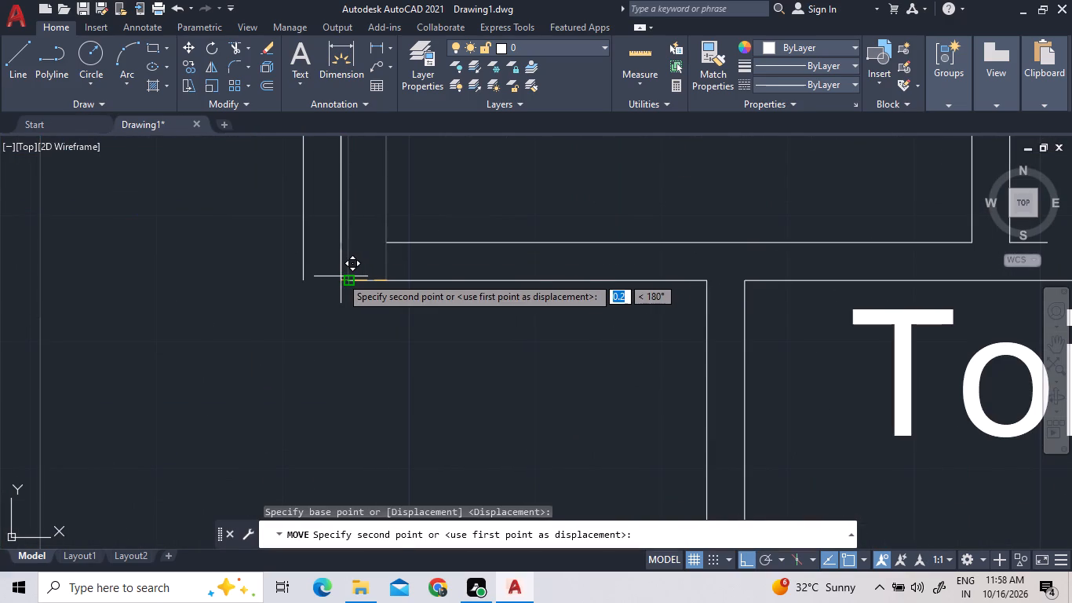
pyautogui.write('0.32')
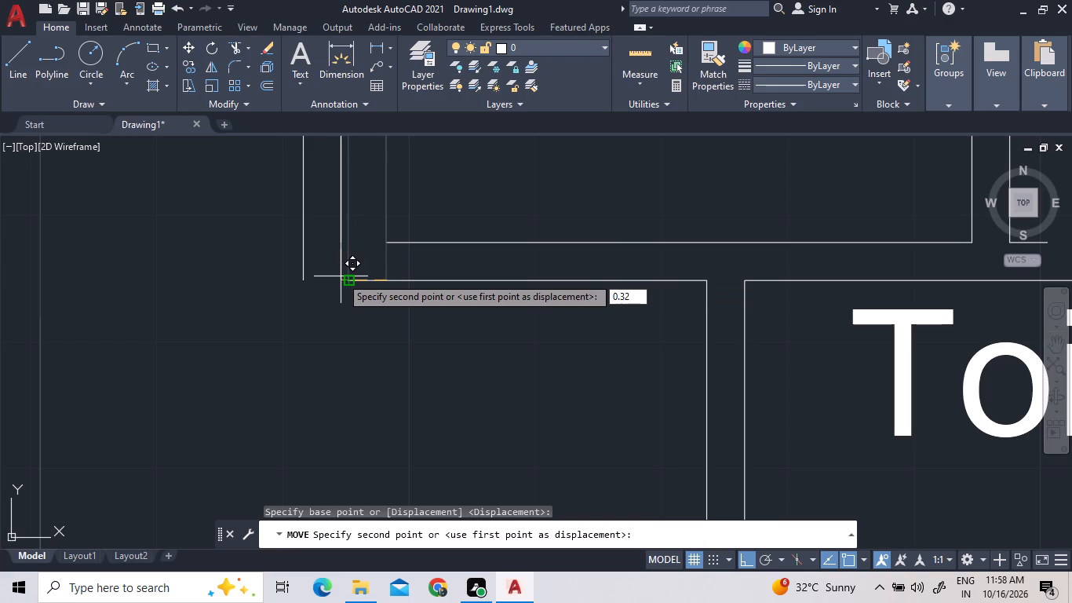
pyautogui.press('Return')
# Measure the left Kitchen's width again between its shifted Toilet-side wall and the utility partition.
pyautogui.scroll(-4, 341, 278)
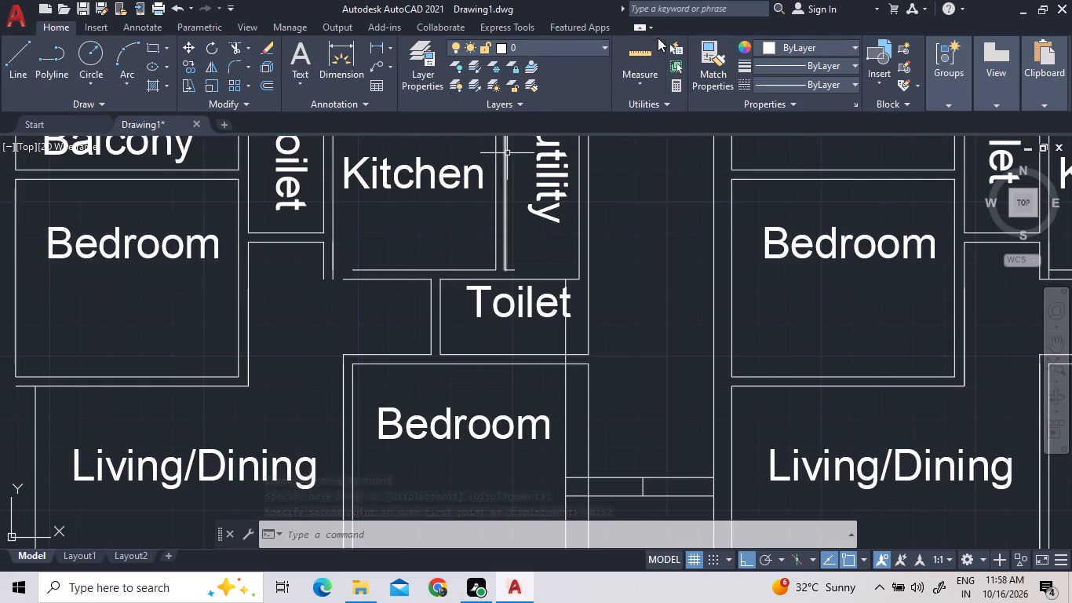
pyautogui.click(649, 59)
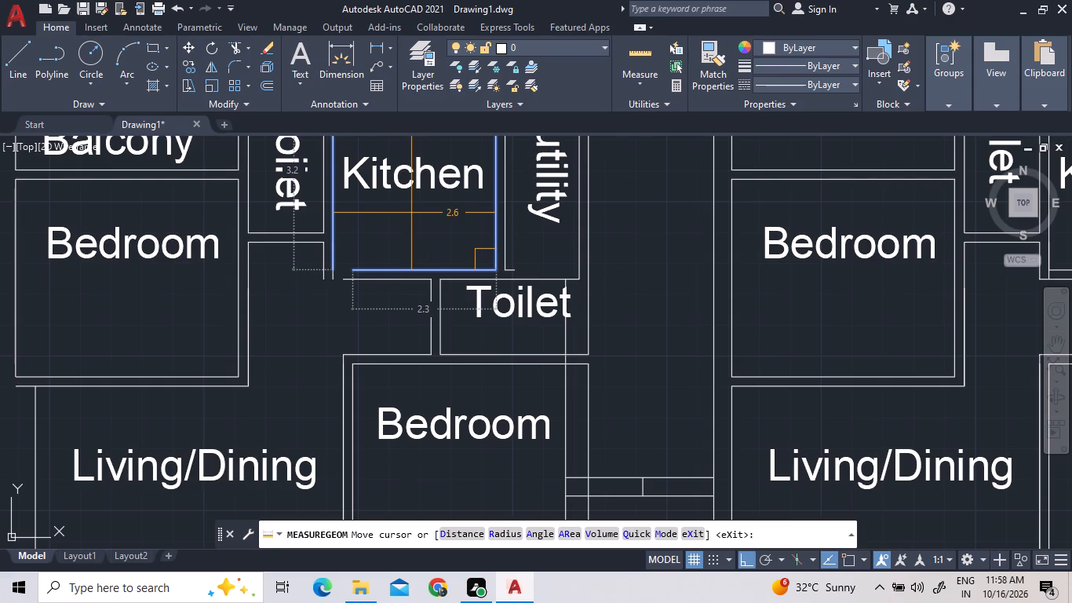
pyautogui.scroll(-2, 417, 232)
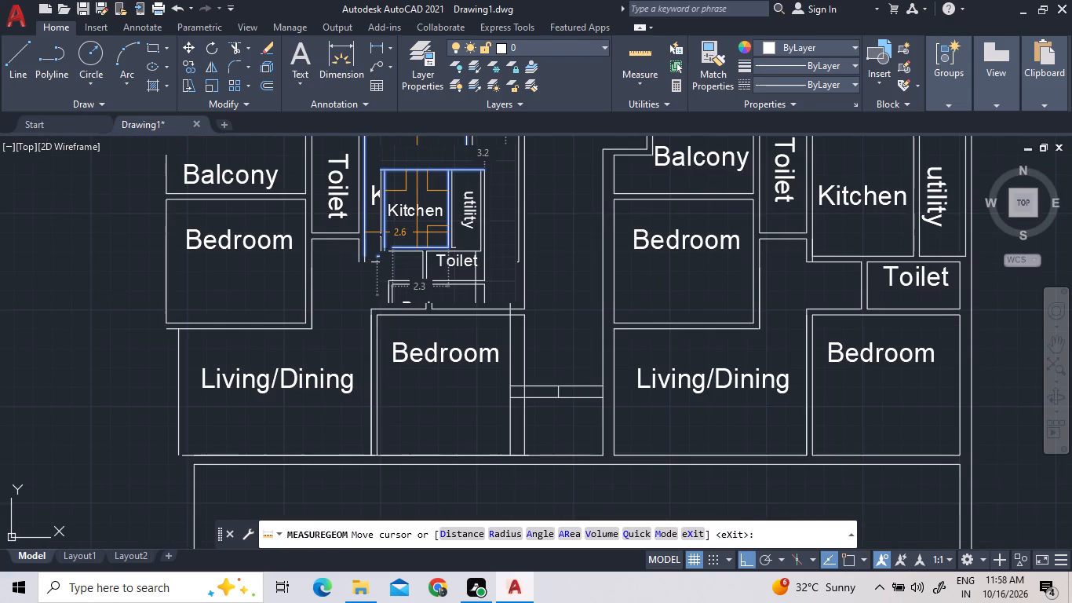
pyautogui.scroll(1, 417, 229)
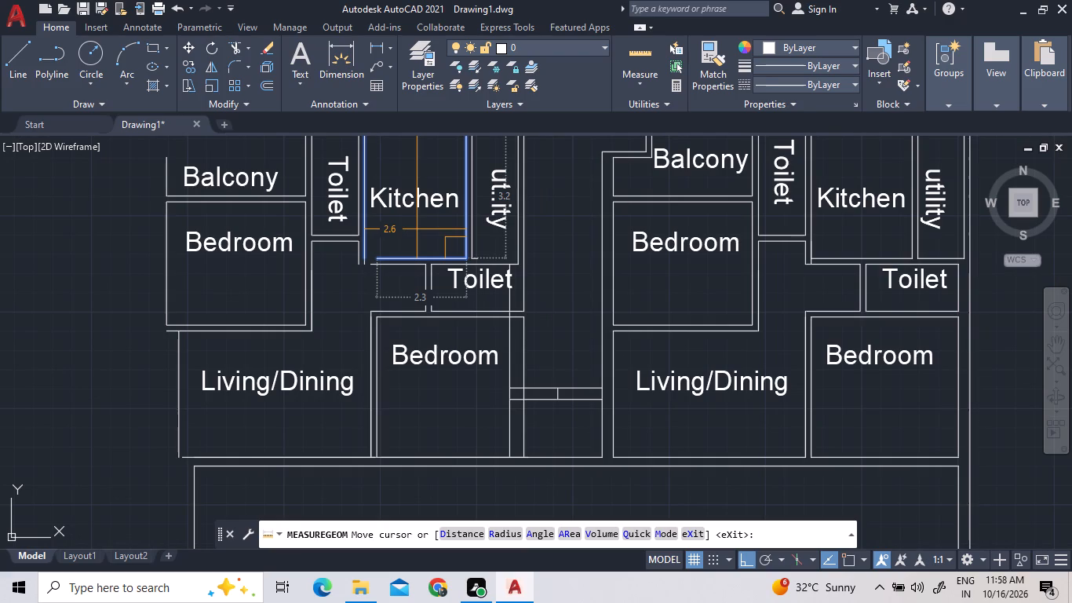
# Measure the left Kitchen's depth between its upper and lower wall lines.
pyautogui.scroll(-1, 417, 229)
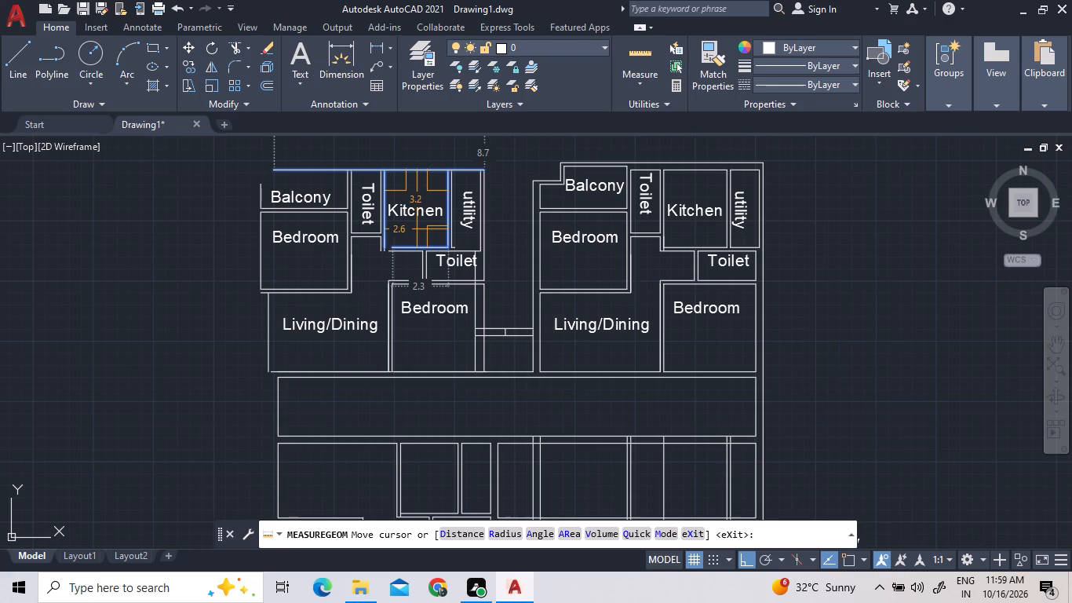
pyautogui.press('Escape')
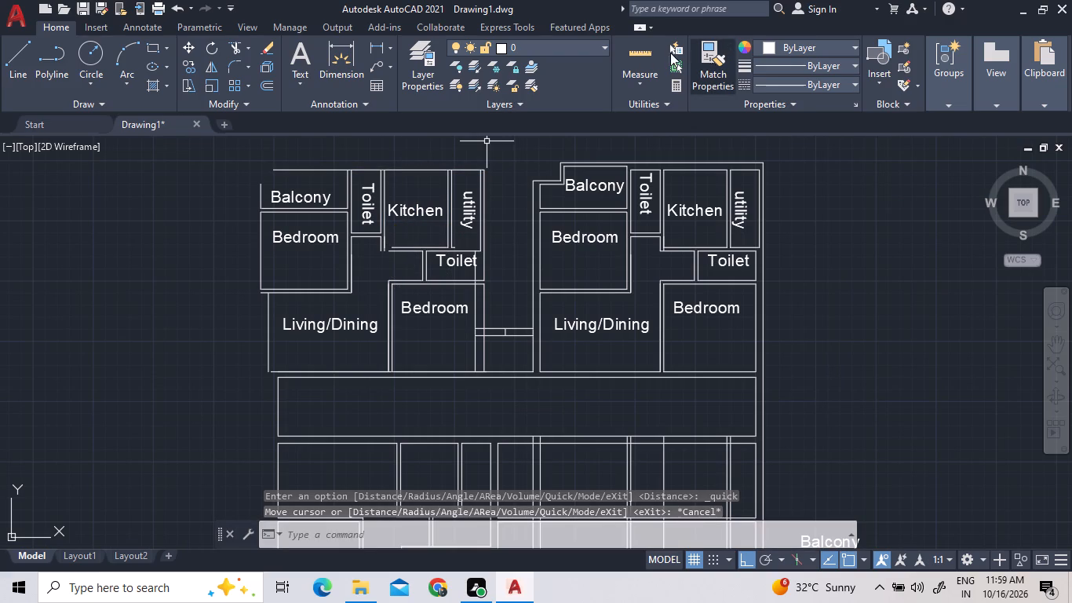
pyautogui.click(623, 53)
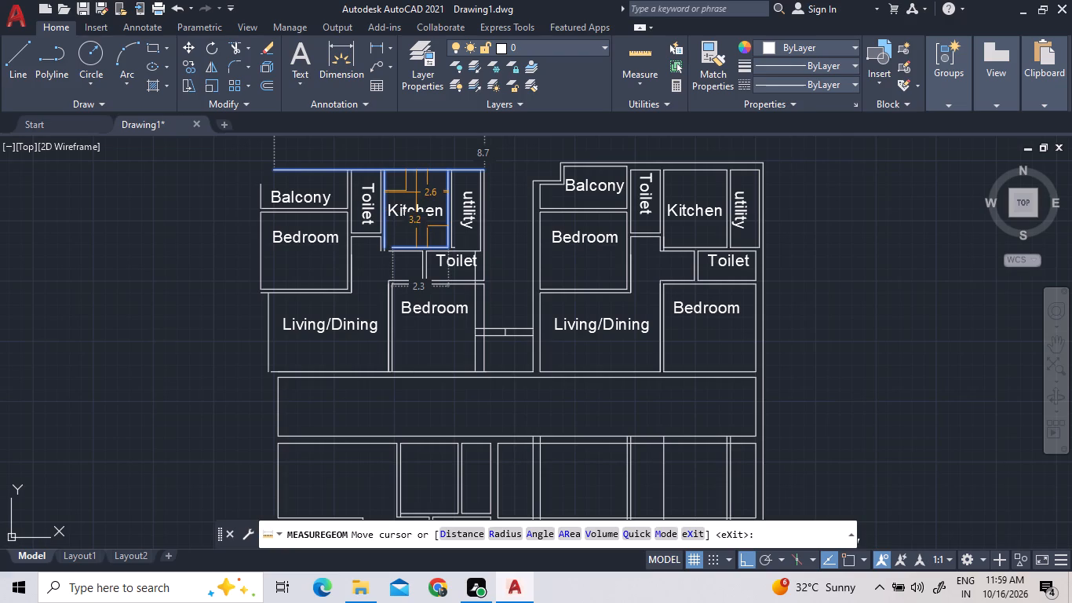
pyautogui.press('Escape')
# Move the left block's long upper wall line 0.5 down towards the rooms.
pyautogui.click(413, 170)
pyautogui.rightClick(413, 170)
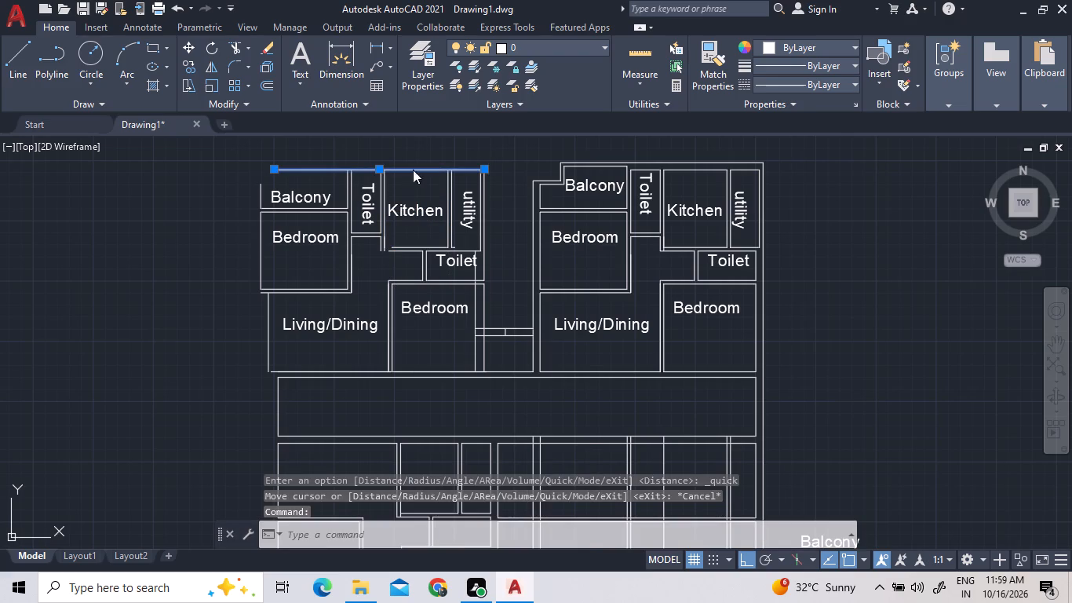
pyautogui.click(463, 280)
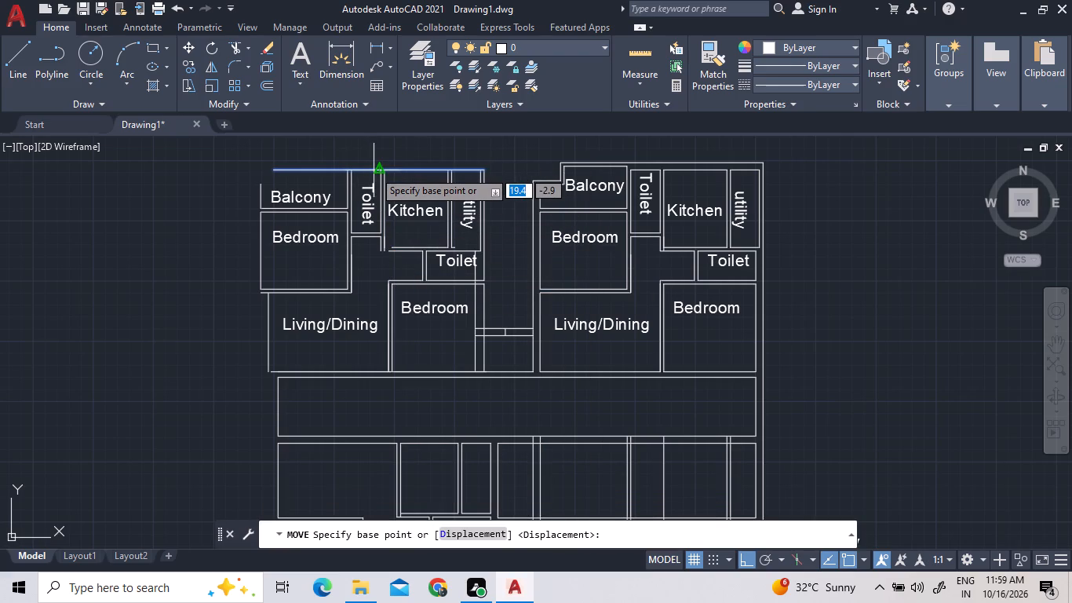
pyautogui.scroll(4, 379, 171)
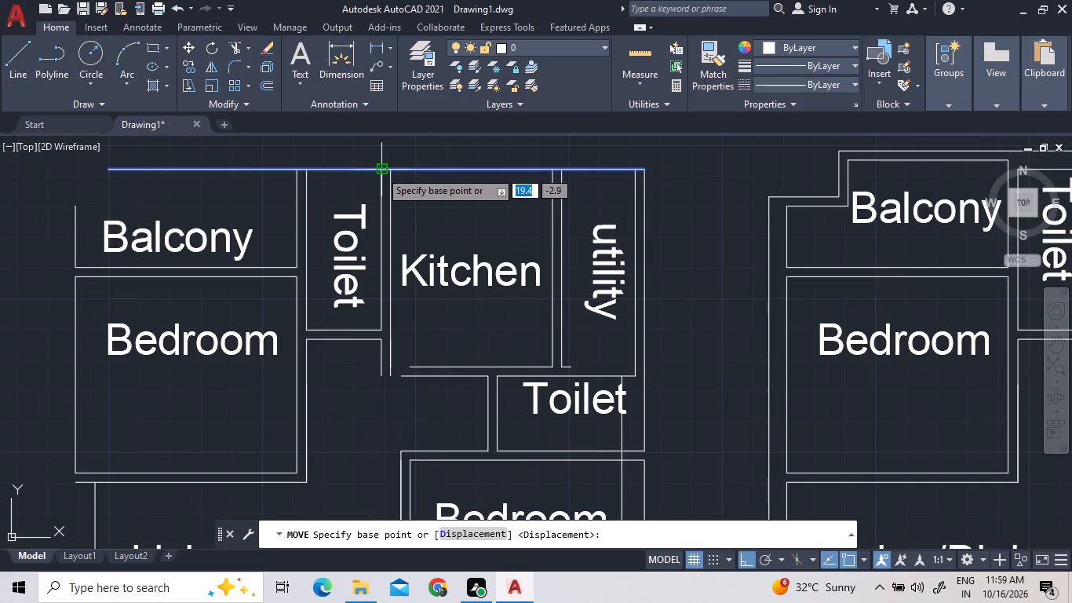
pyautogui.scroll(2, 377, 168)
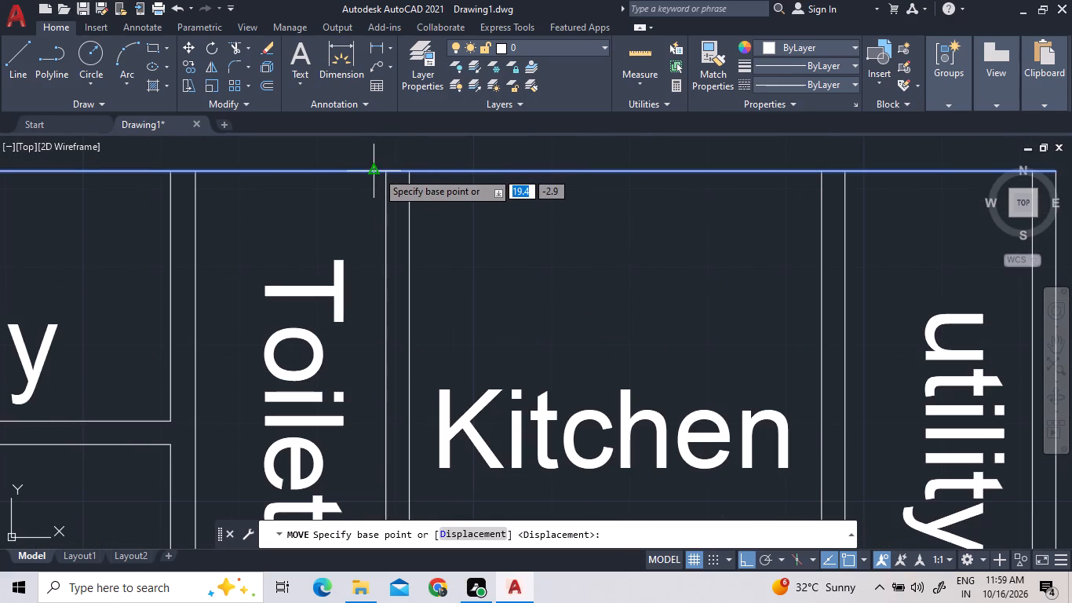
pyautogui.click(377, 171)
pyautogui.write('0.5')
pyautogui.press('Return')
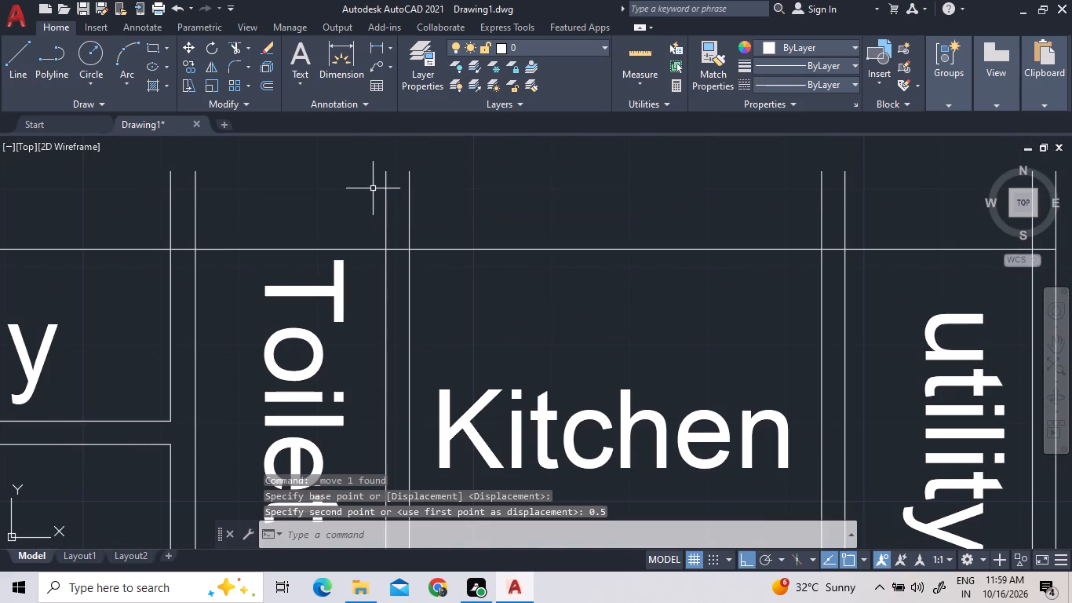
# Measure the left Kitchen's depth again, from the moved upper wall line to its lower wall.
pyautogui.scroll(1, 373, 188)
pyautogui.scroll(-4, 373, 188)
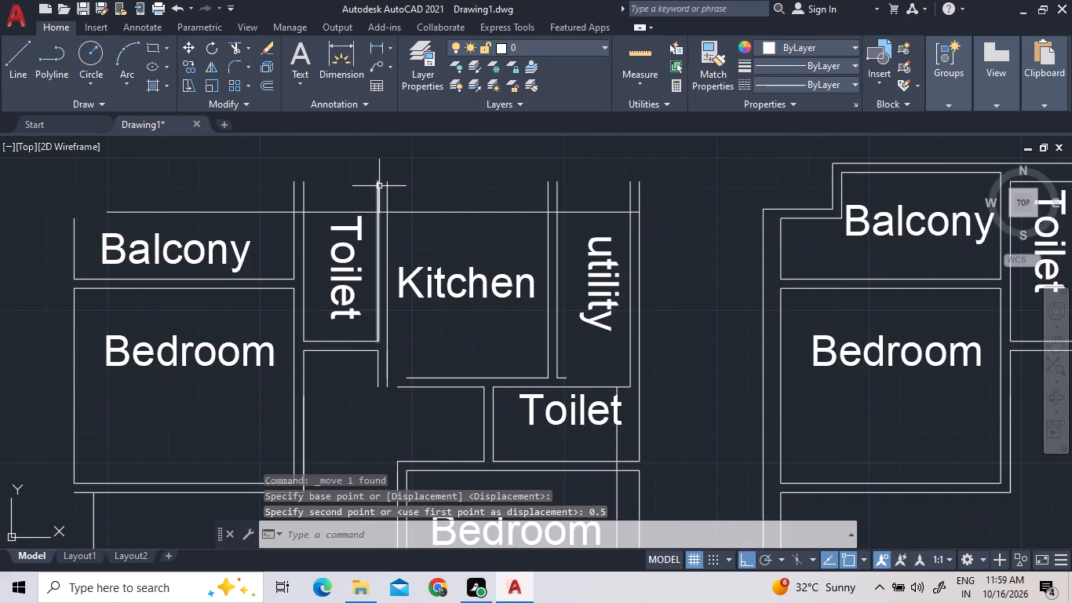
pyautogui.click(634, 54)
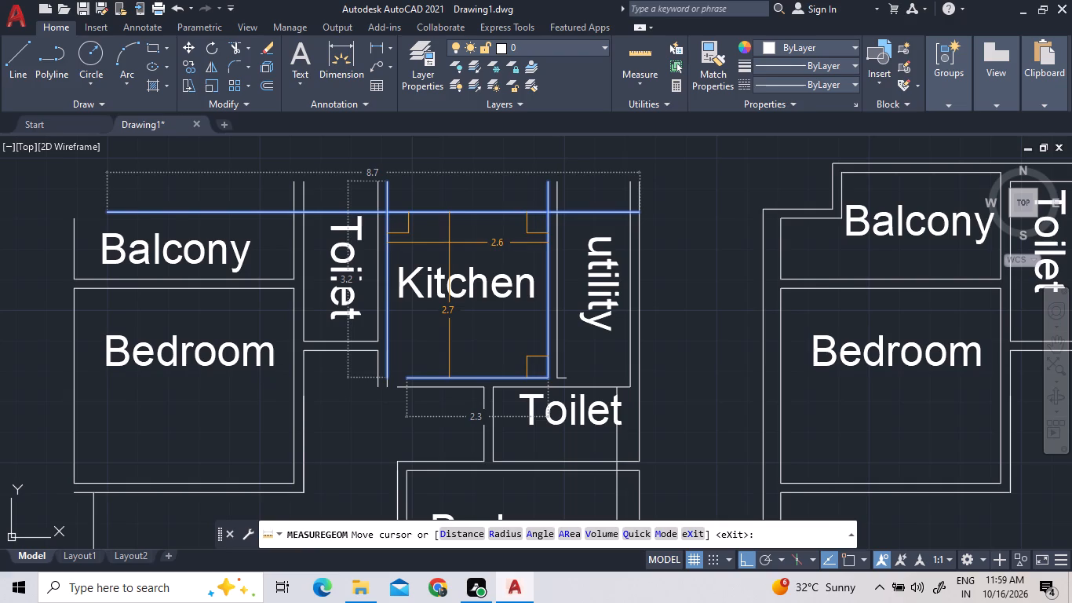
pyautogui.rightClick(456, 185)
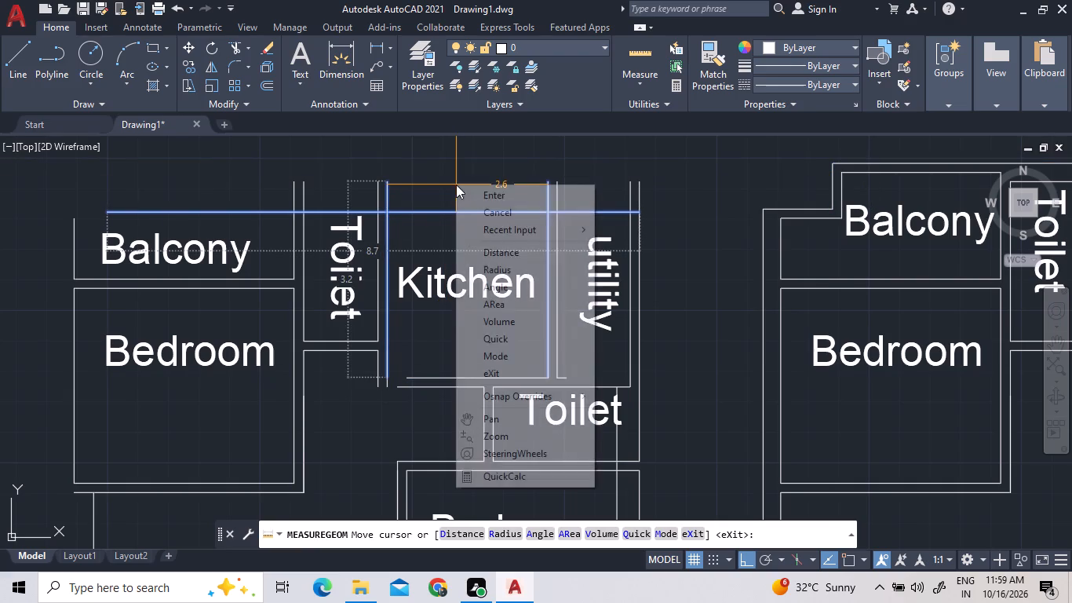
pyautogui.click(464, 191)
# Move the left block's long upper wall line a further 0.1 down towards the rooms.
pyautogui.click(450, 213)
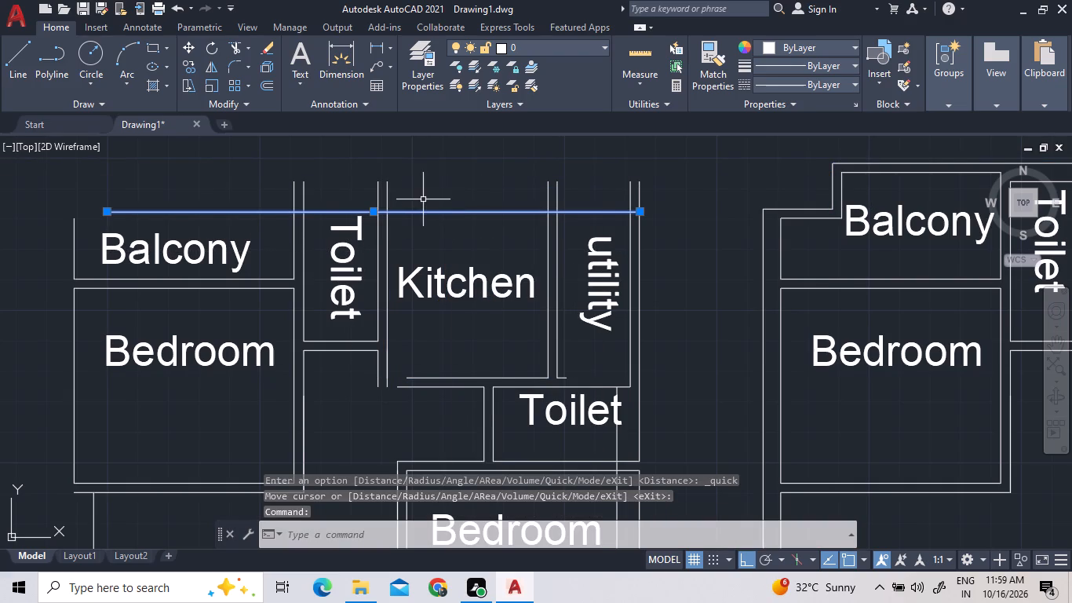
pyautogui.rightClick(425, 198)
pyautogui.click(460, 300)
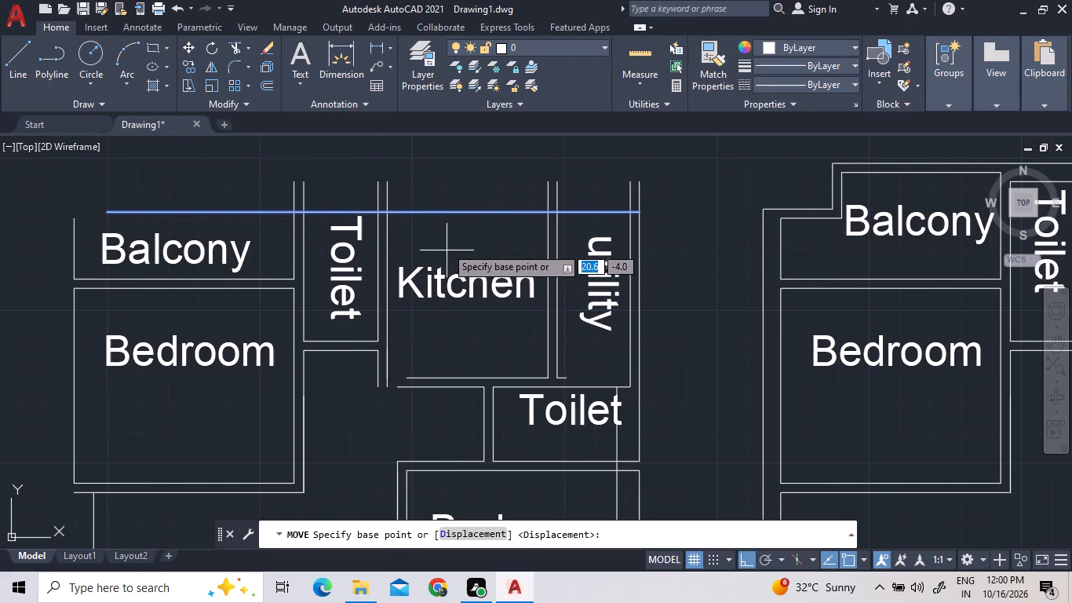
pyautogui.click(372, 212)
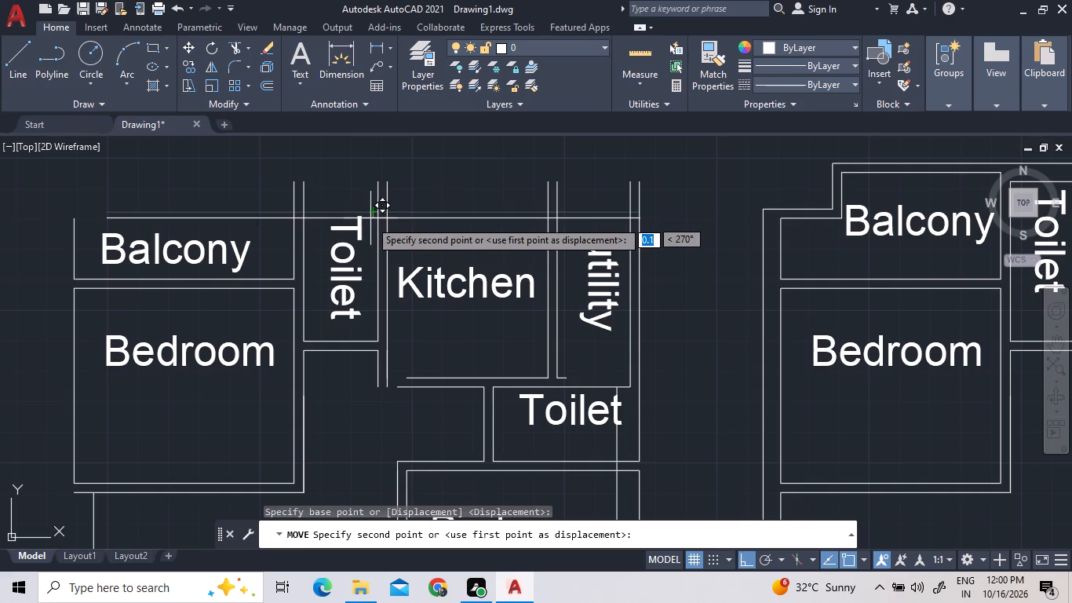
pyautogui.write('0.1')
pyautogui.press('Return')
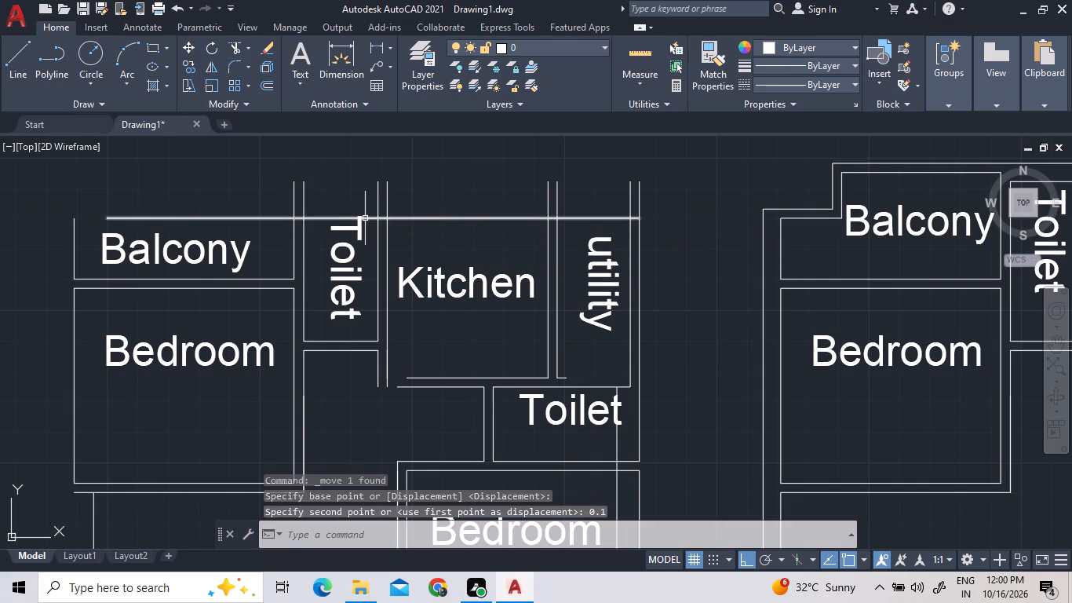
# Examine where the moved upper wall line meets the left utility's outer wall lines.
pyautogui.scroll(3, 600, 225)
pyautogui.scroll(2, 755, 188)
pyautogui.scroll(2, 577, 222)
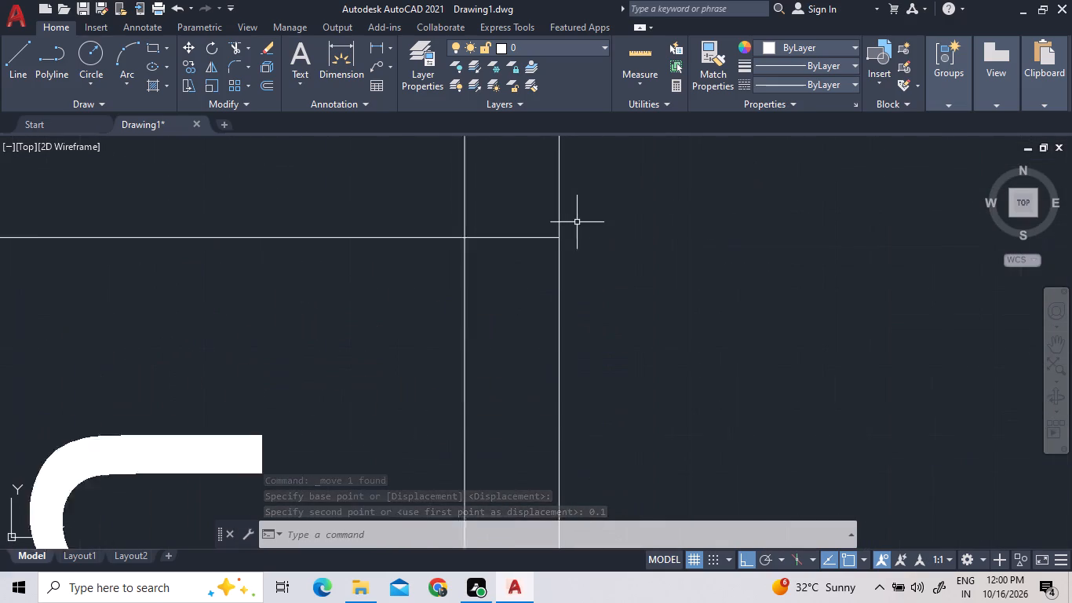
pyautogui.scroll(8, 536, 248)
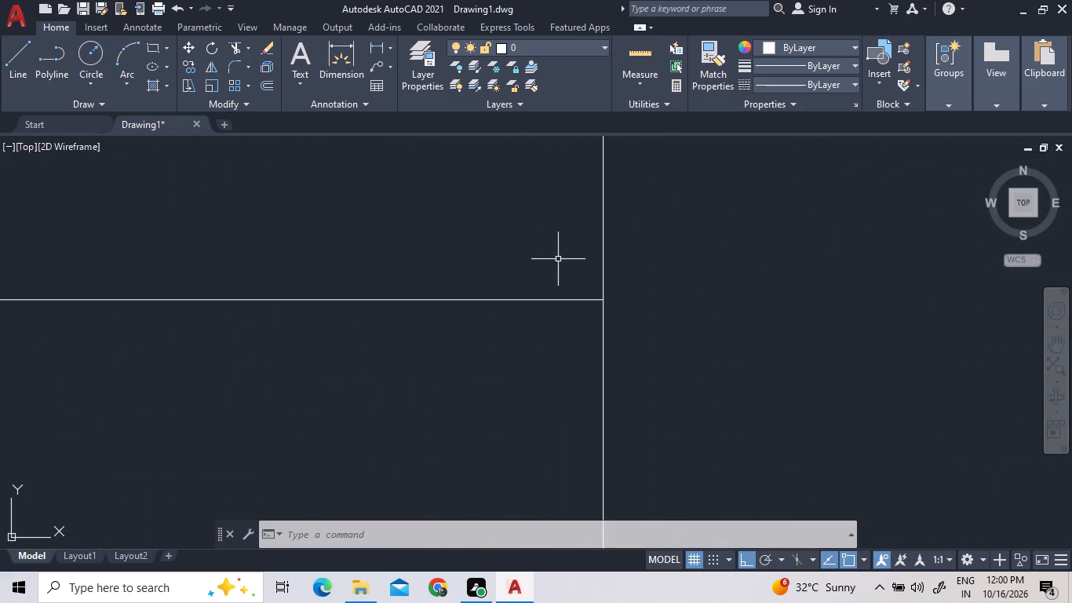
pyautogui.scroll(-18, 558, 259)
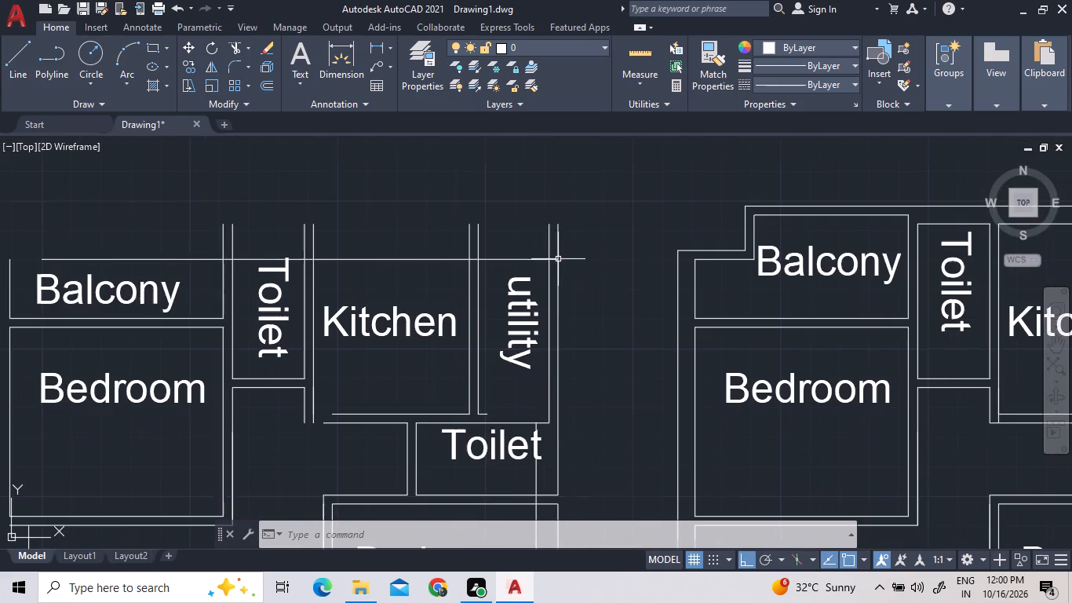
pyautogui.scroll(-1, 252, 256)
pyautogui.scroll(1, 162, 251)
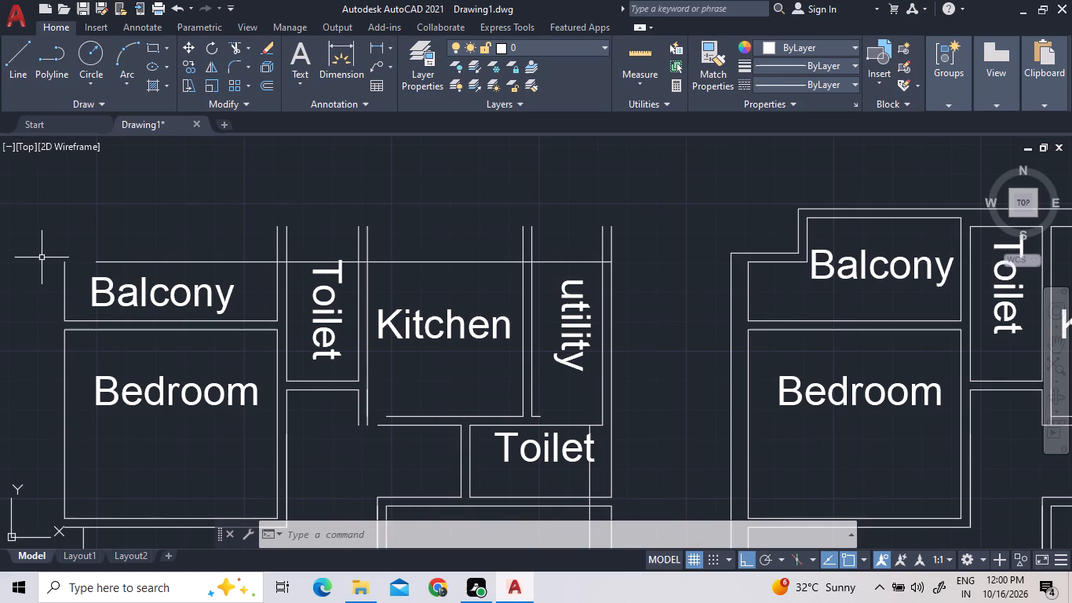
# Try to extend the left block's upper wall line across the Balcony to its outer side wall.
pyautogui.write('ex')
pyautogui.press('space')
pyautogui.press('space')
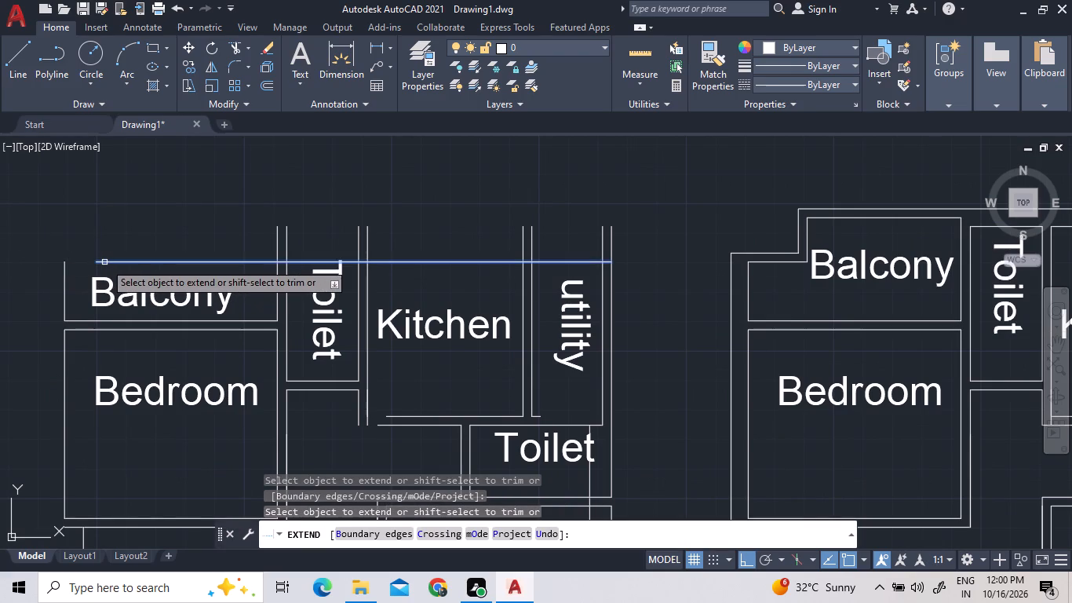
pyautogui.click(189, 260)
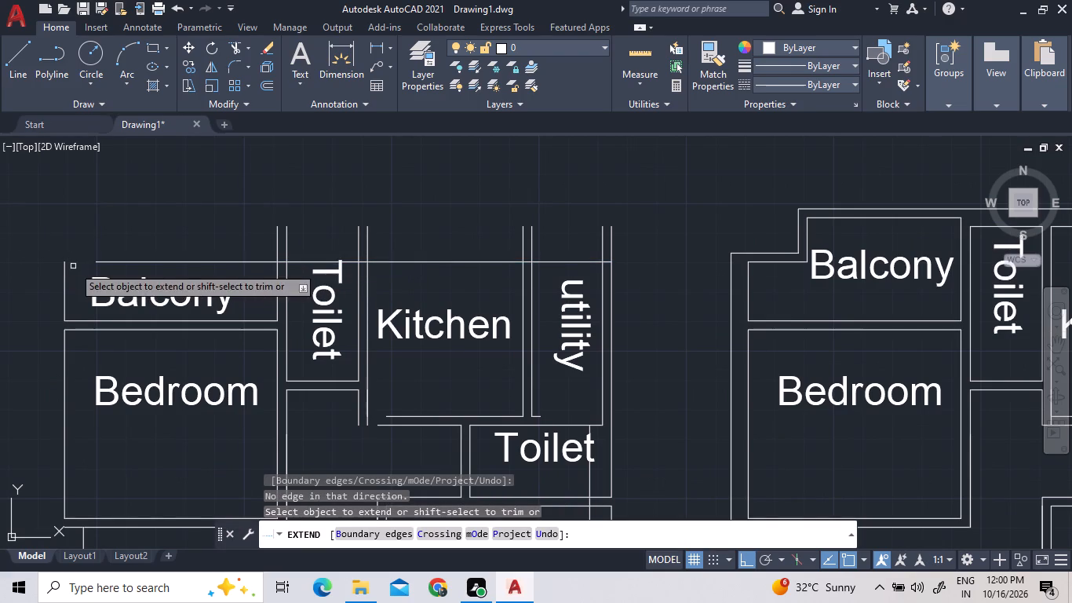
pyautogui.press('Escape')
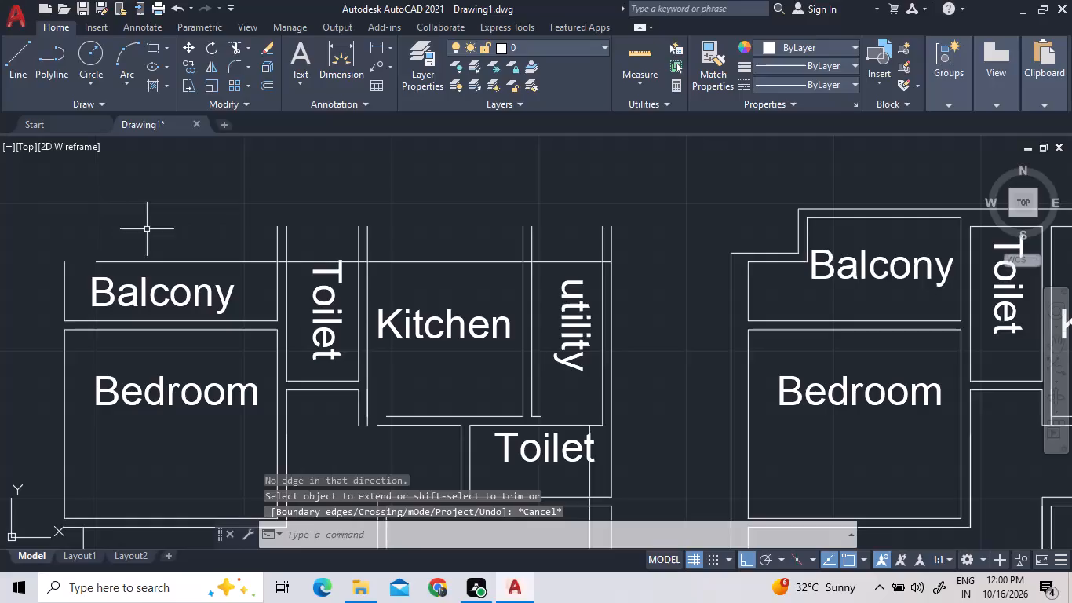
# Measure the width and depth of the left block's upper Toilet.
pyautogui.click(379, 51)
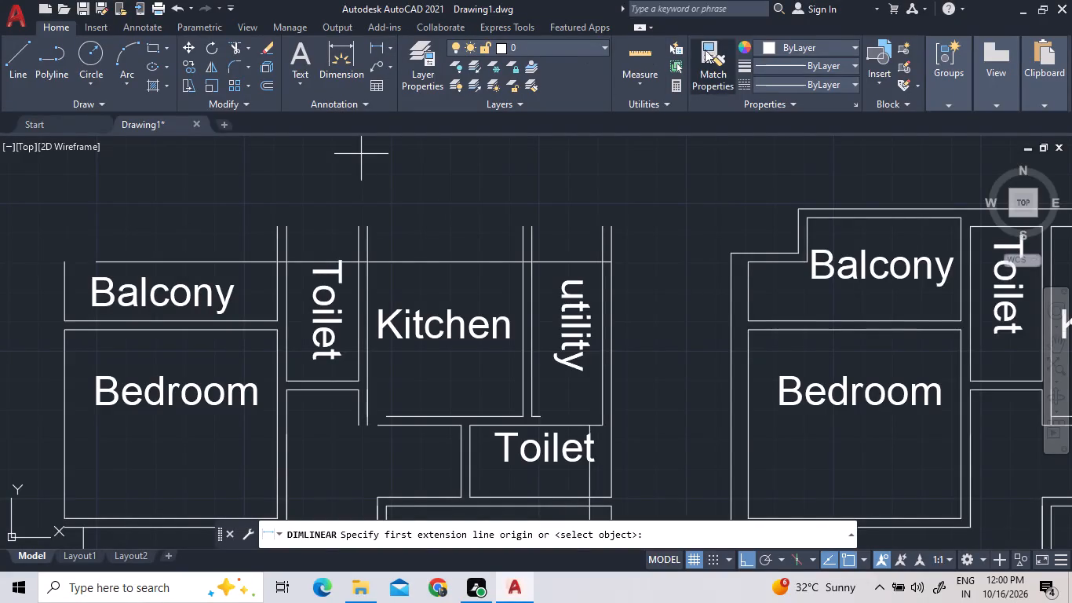
pyautogui.click(643, 50)
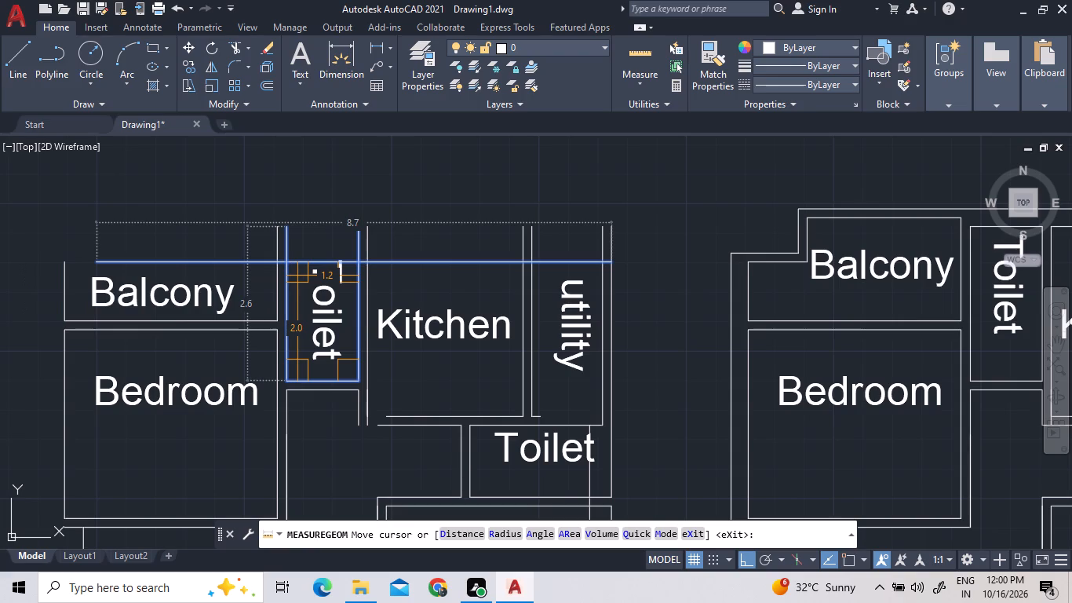
pyautogui.press('Escape')
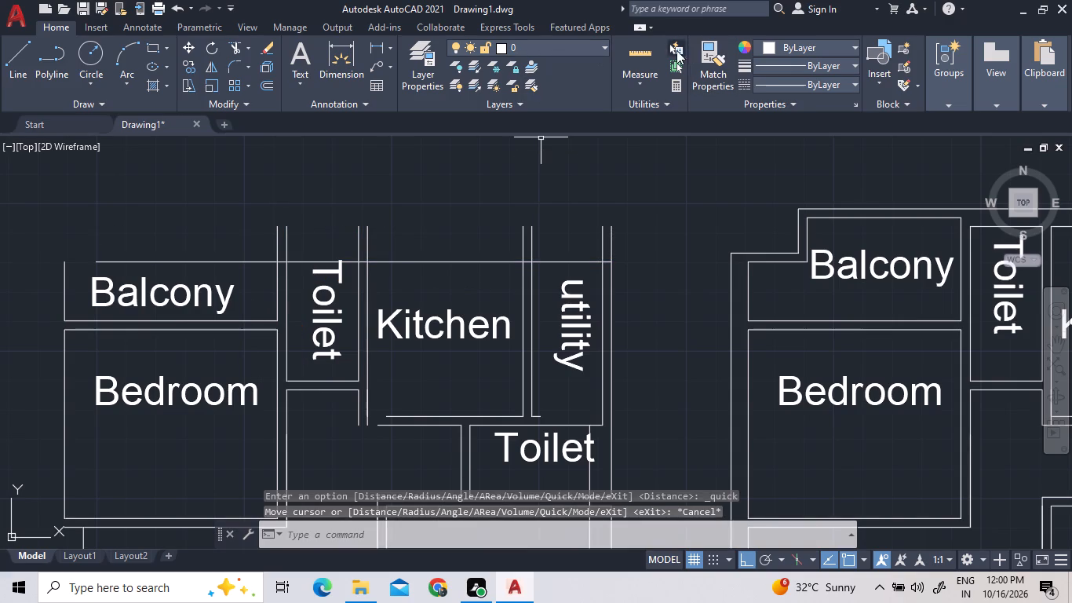
pyautogui.click(655, 49)
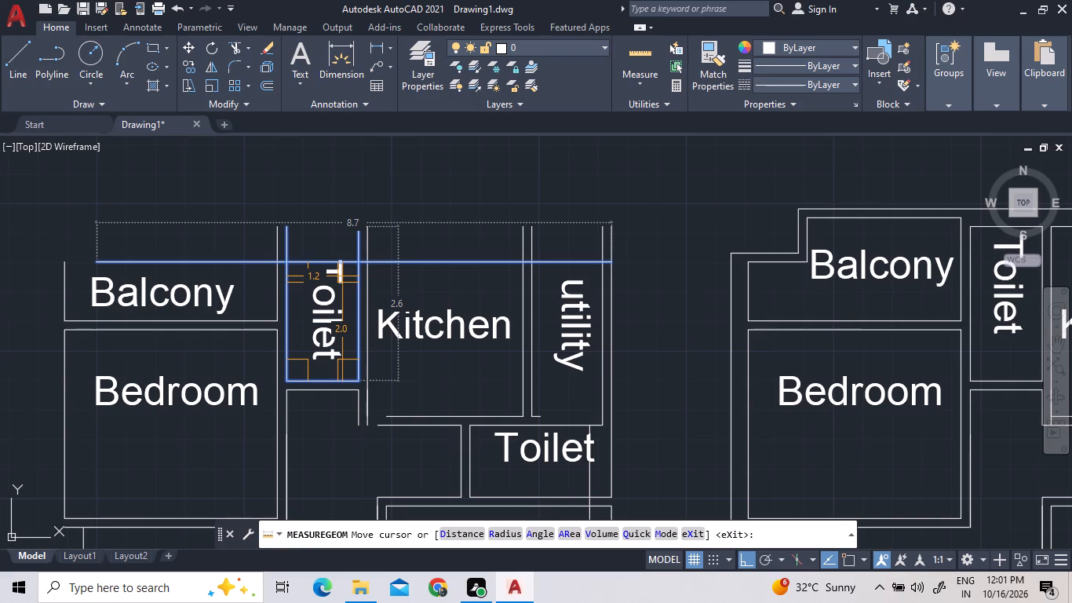
pyautogui.press('Escape')
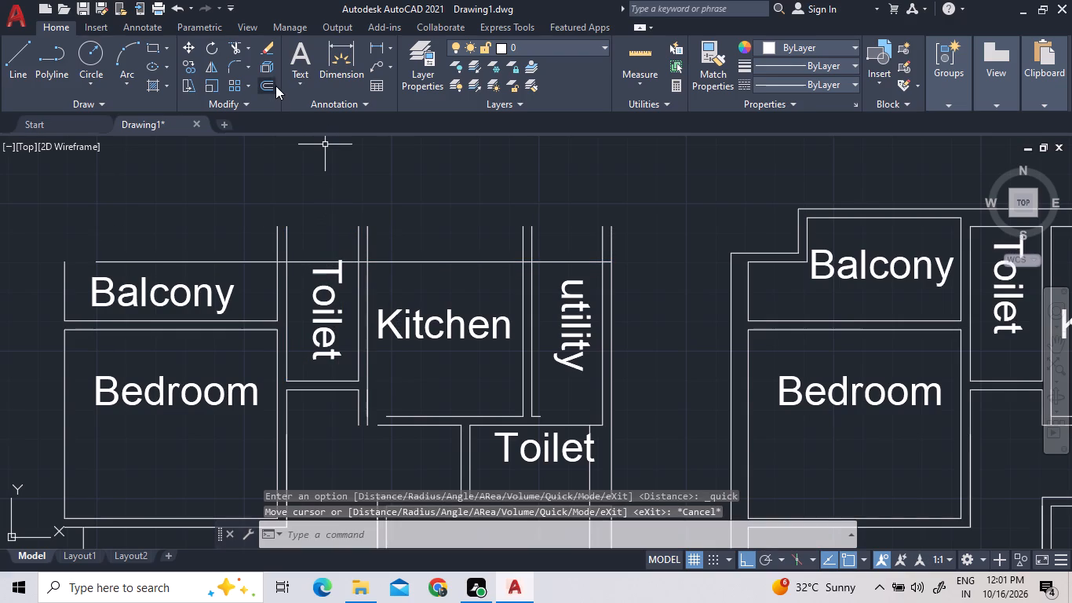
# Offset the left block's upper wall line 0.3 outward, away from the rooms.
pyautogui.click(269, 84)
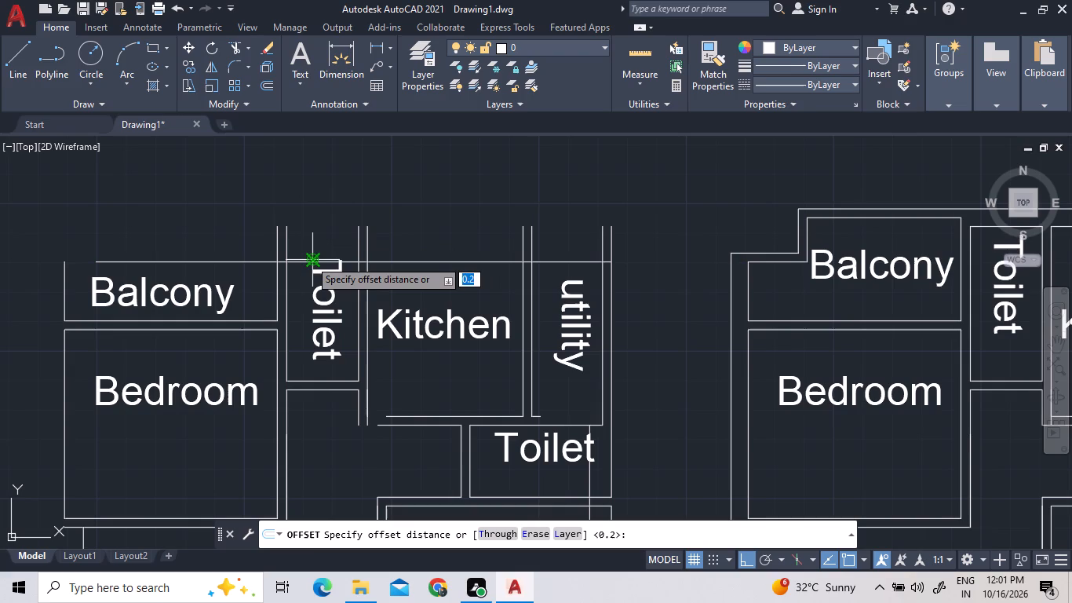
pyautogui.write('0.3')
pyautogui.press('Return')
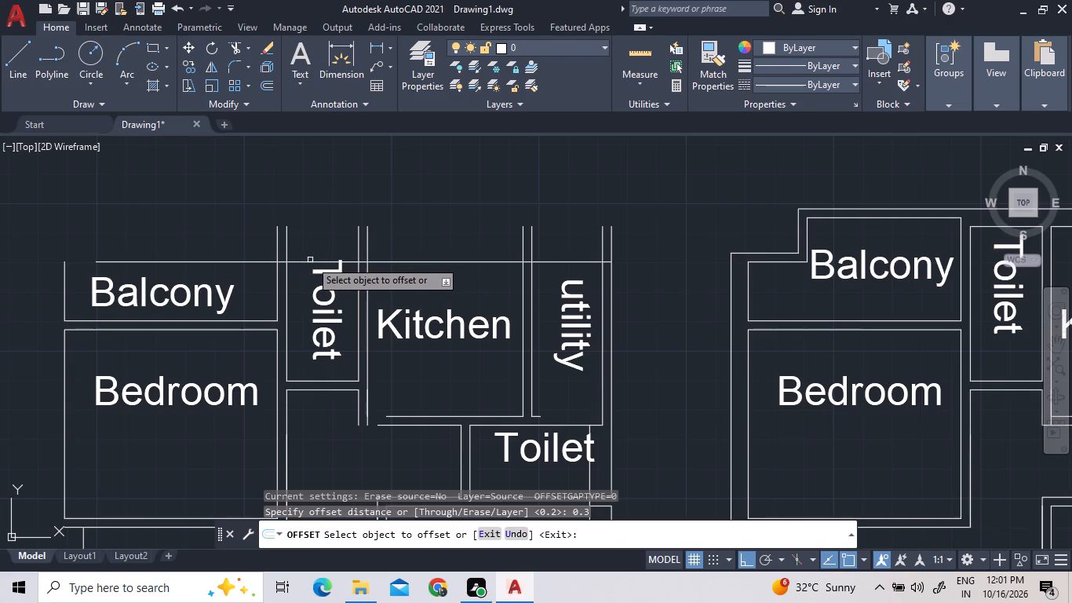
pyautogui.click(310, 263)
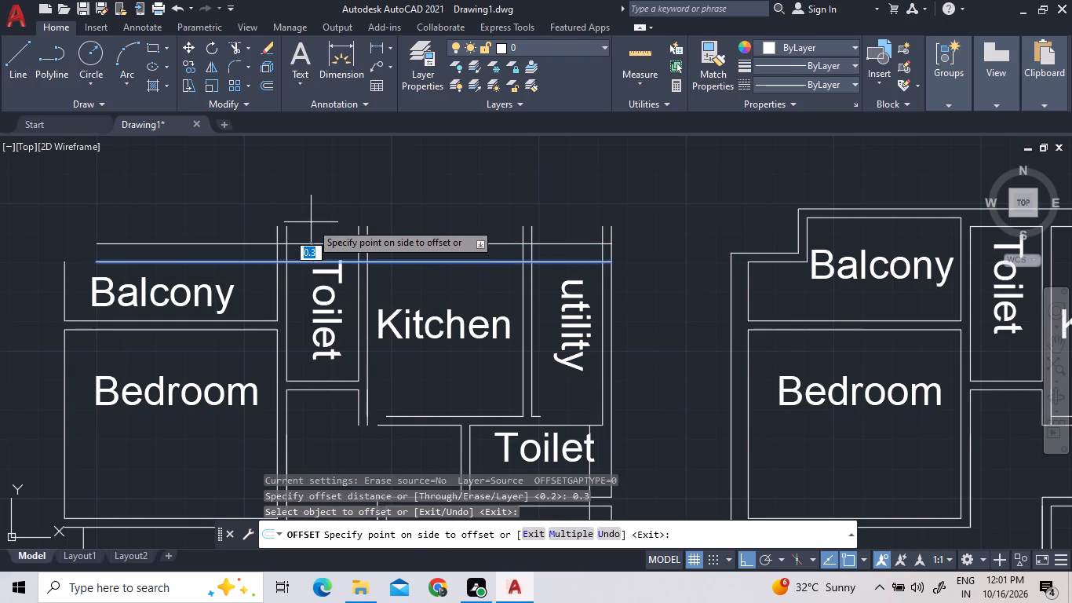
pyautogui.click(311, 222)
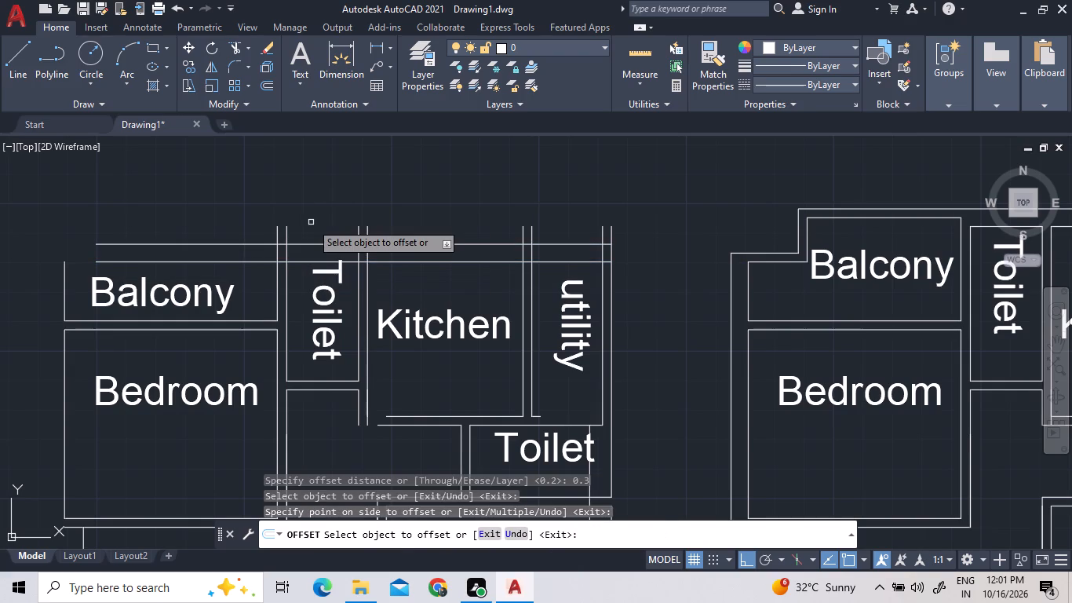
# Trim the left block's partition and side wall ends projecting beyond the new outer upper wall line, clearing the Toilet-side line at the Balcony partition.
pyautogui.click(242, 49)
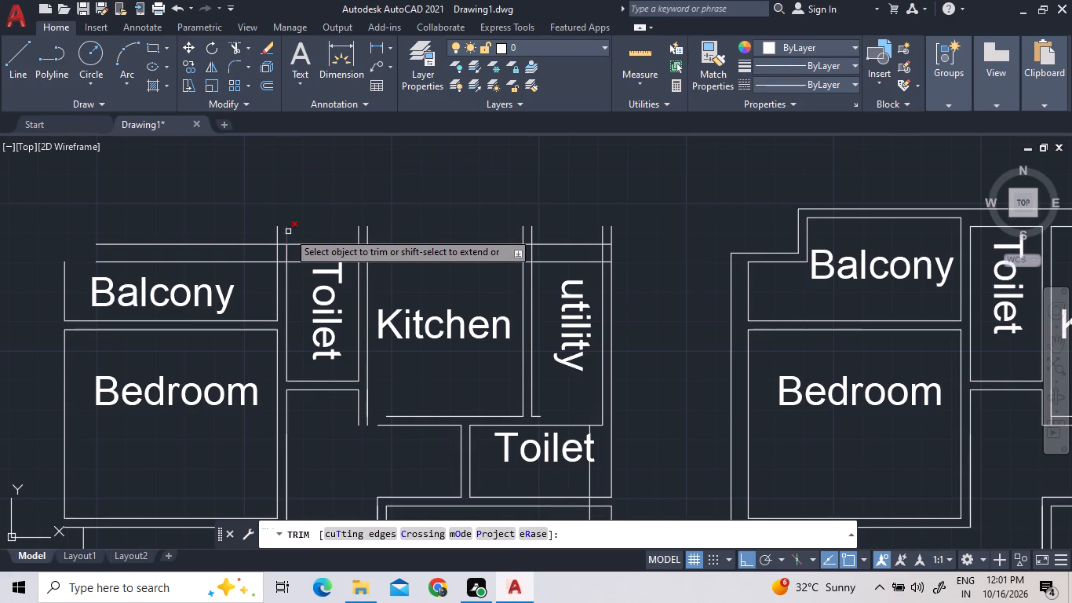
pyautogui.click(288, 232)
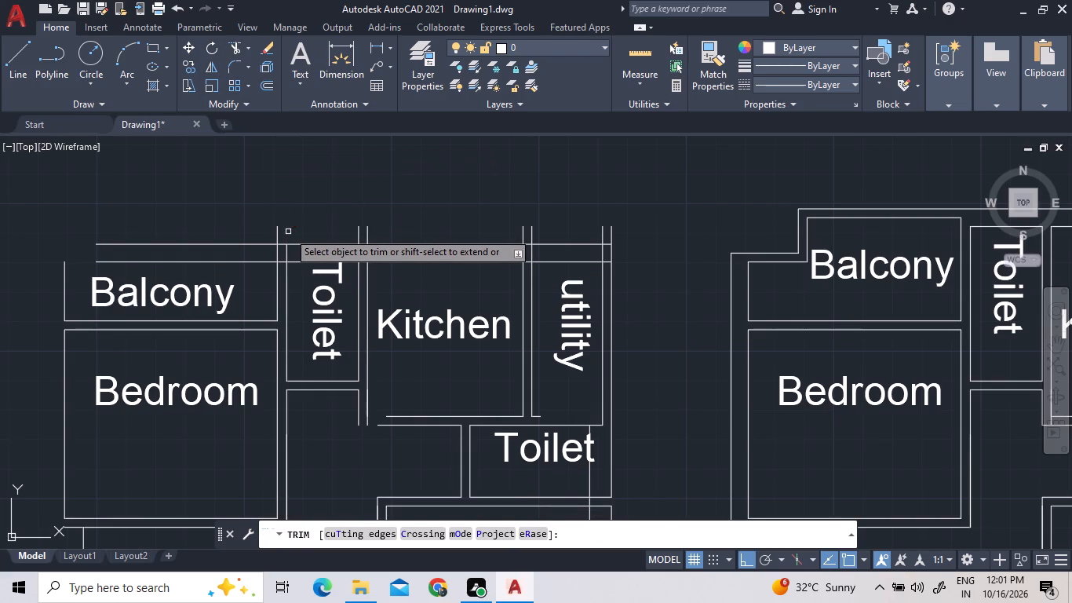
pyautogui.click(278, 228)
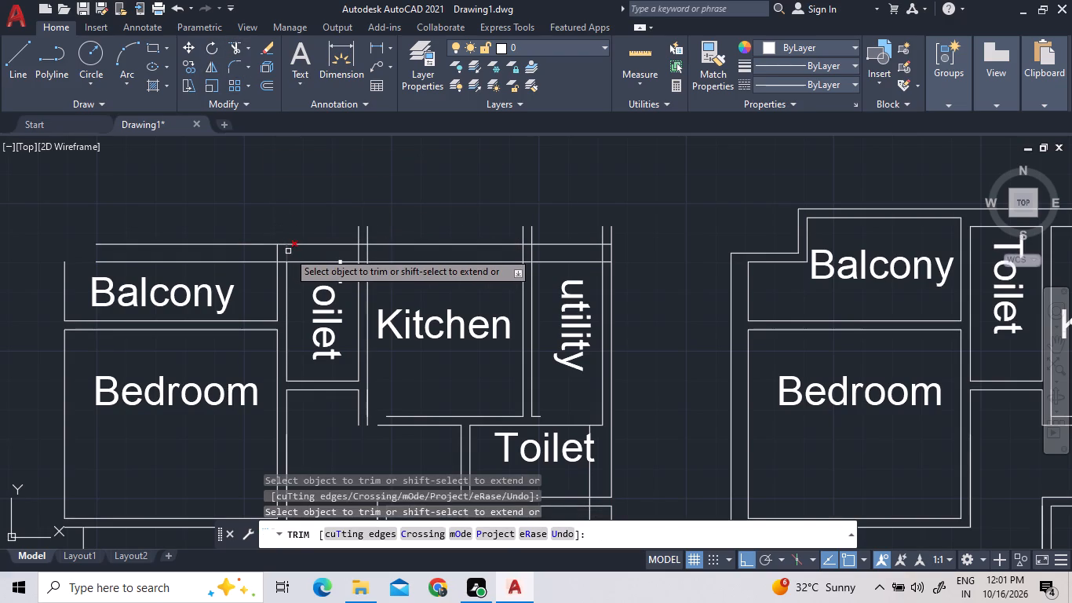
pyautogui.click(288, 251)
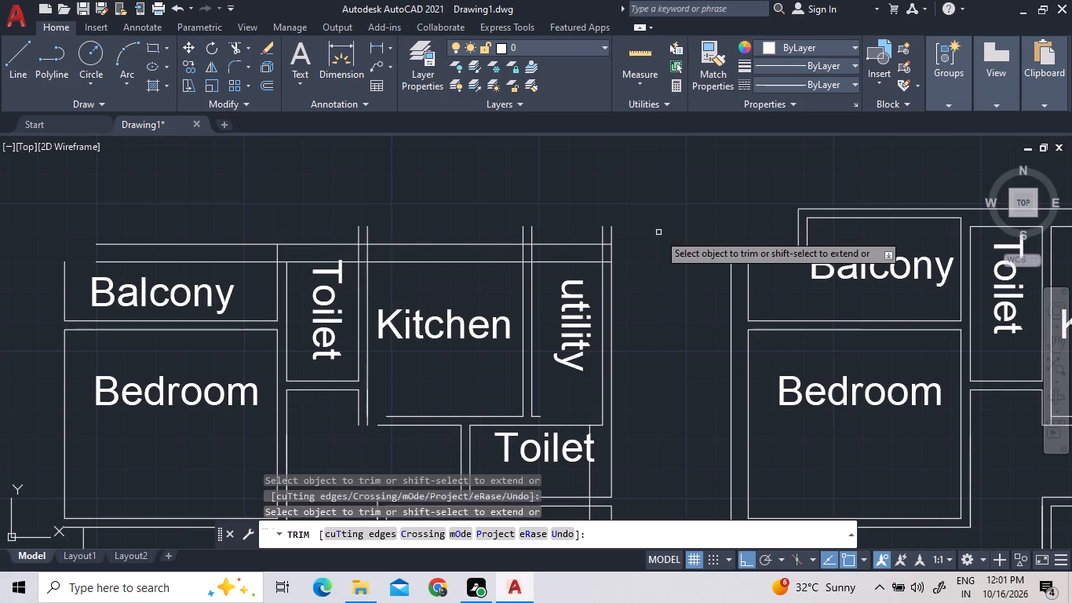
pyautogui.click(651, 239)
pyautogui.click(320, 239)
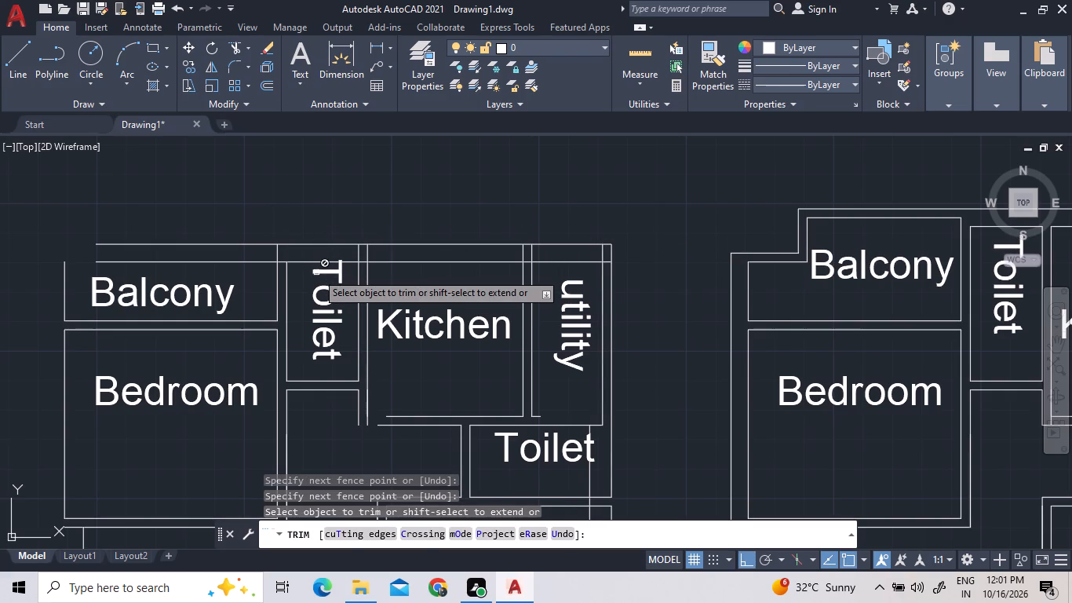
# Trim the left block's lines crossing the upper wall's thickness where it meets the Kitchen–utility partition, the utility's outer side and the Toilet–Kitchen partition.
pyautogui.click(522, 255)
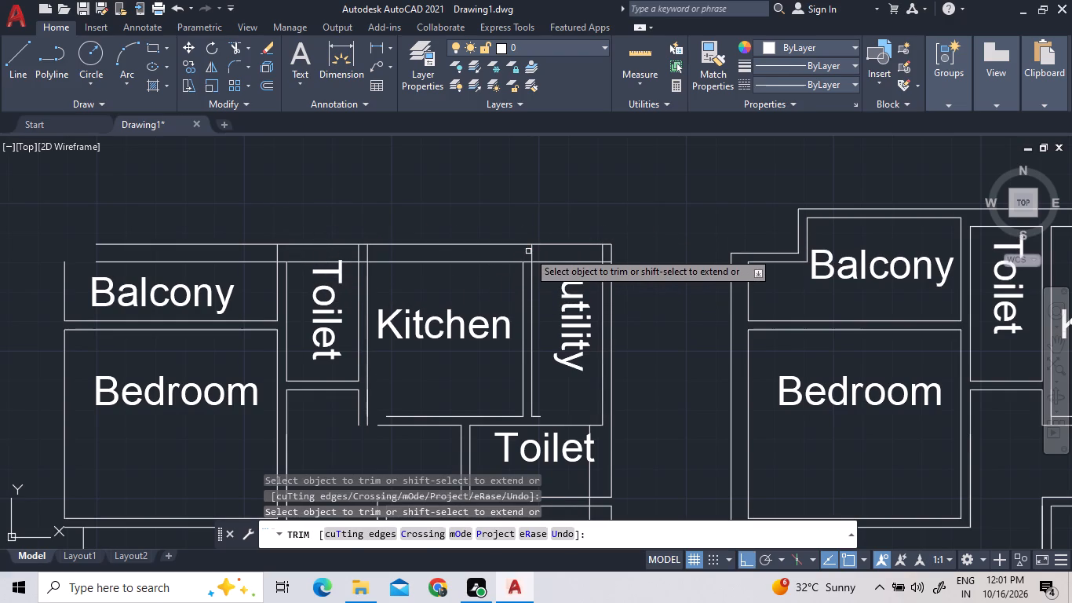
pyautogui.click(530, 251)
pyautogui.click(527, 261)
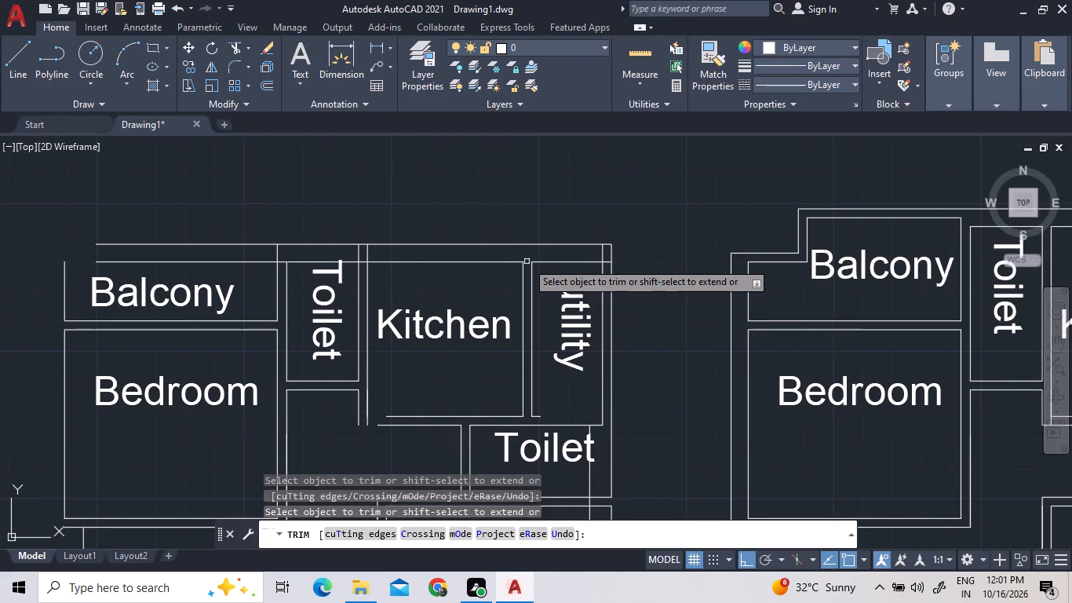
pyautogui.click(603, 254)
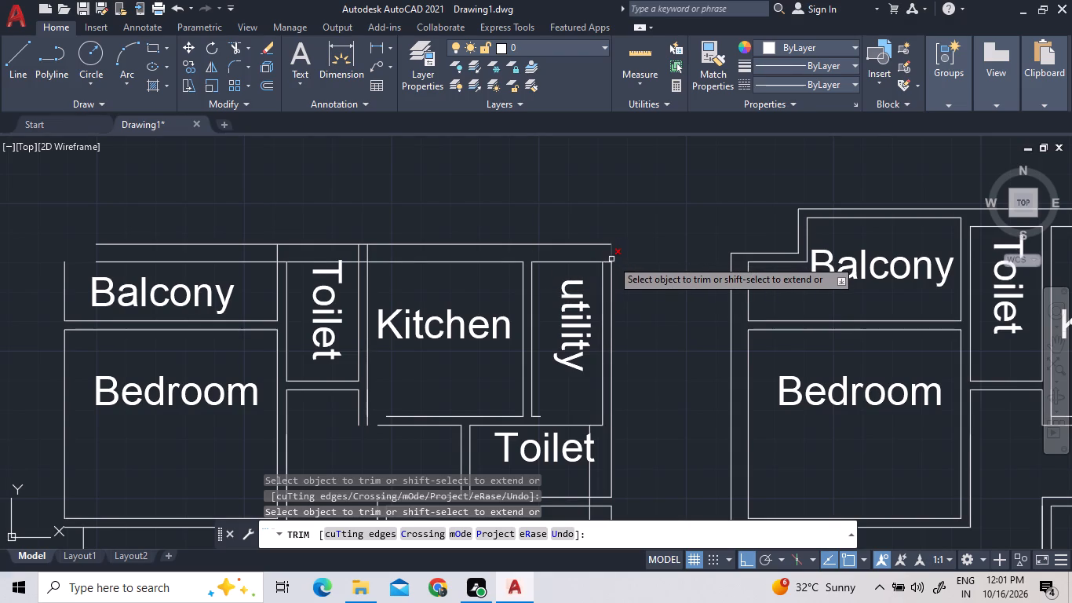
pyautogui.click(608, 261)
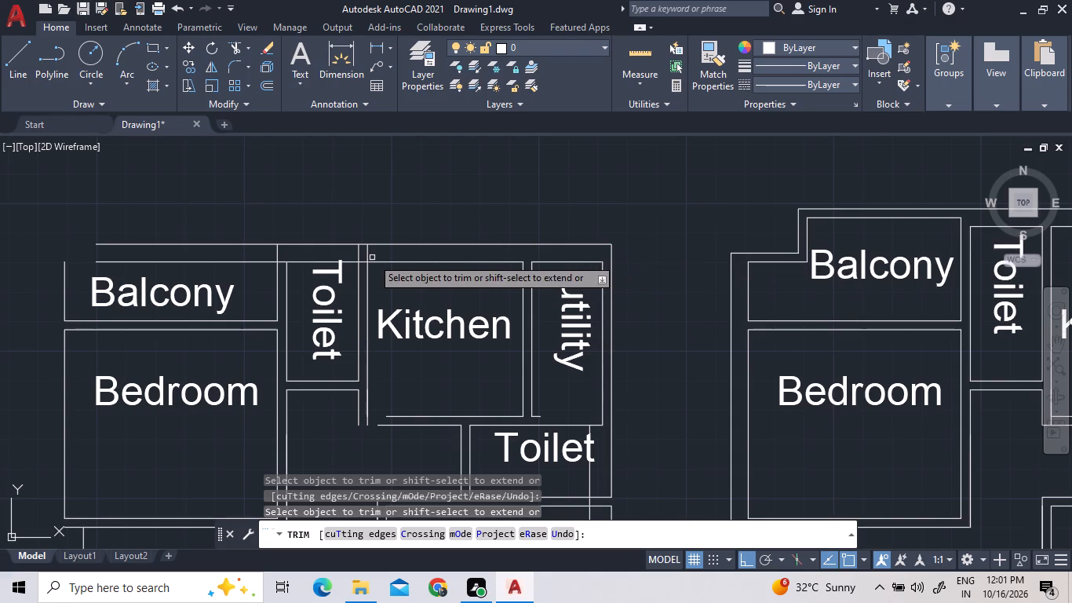
pyautogui.click(368, 254)
pyautogui.click(359, 253)
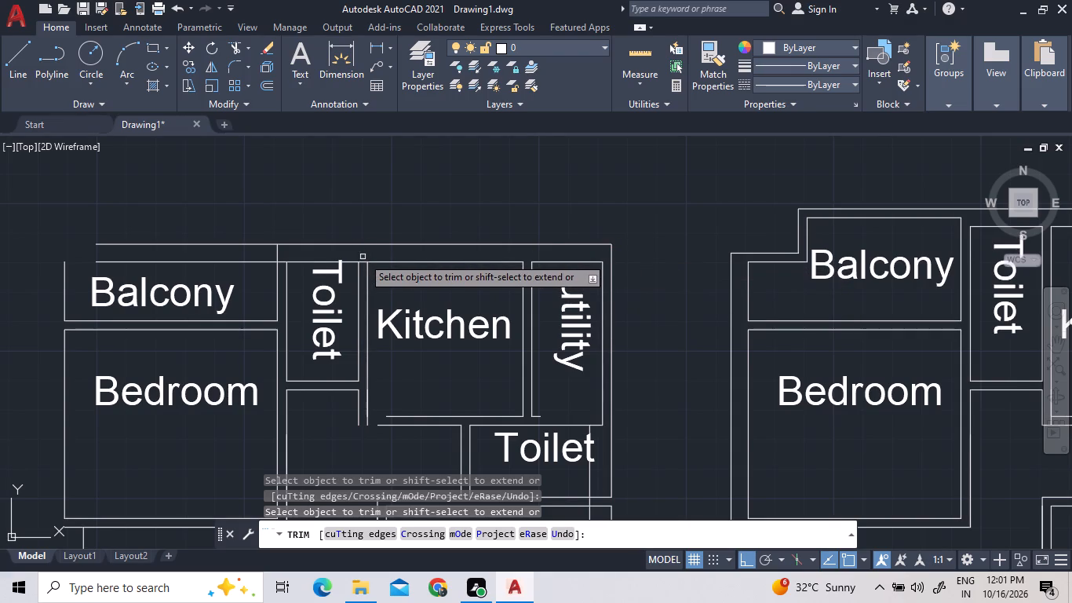
pyautogui.click(363, 262)
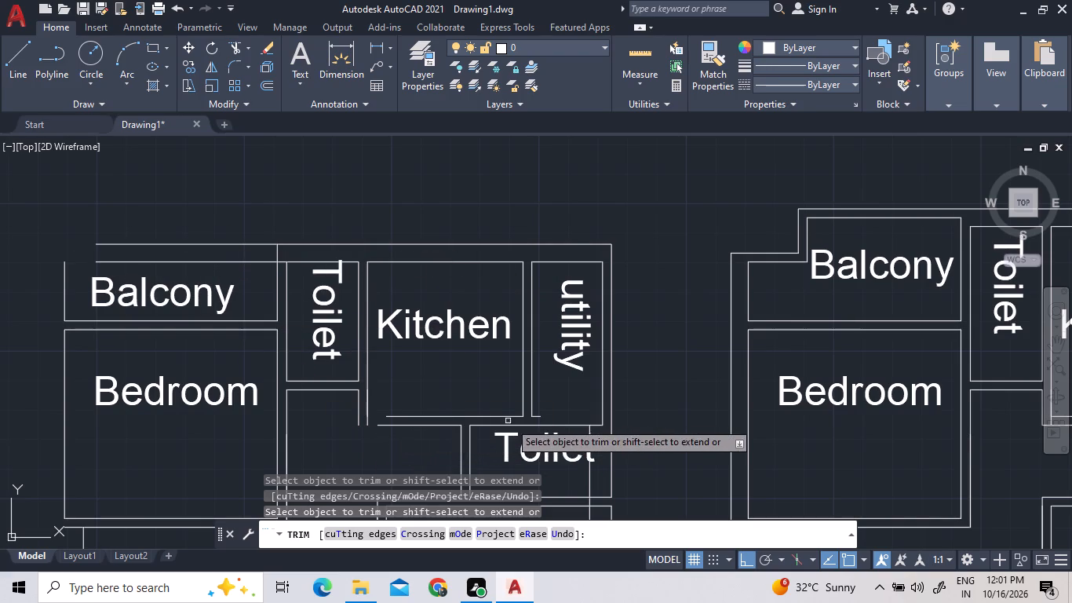
pyautogui.rightClick(549, 388)
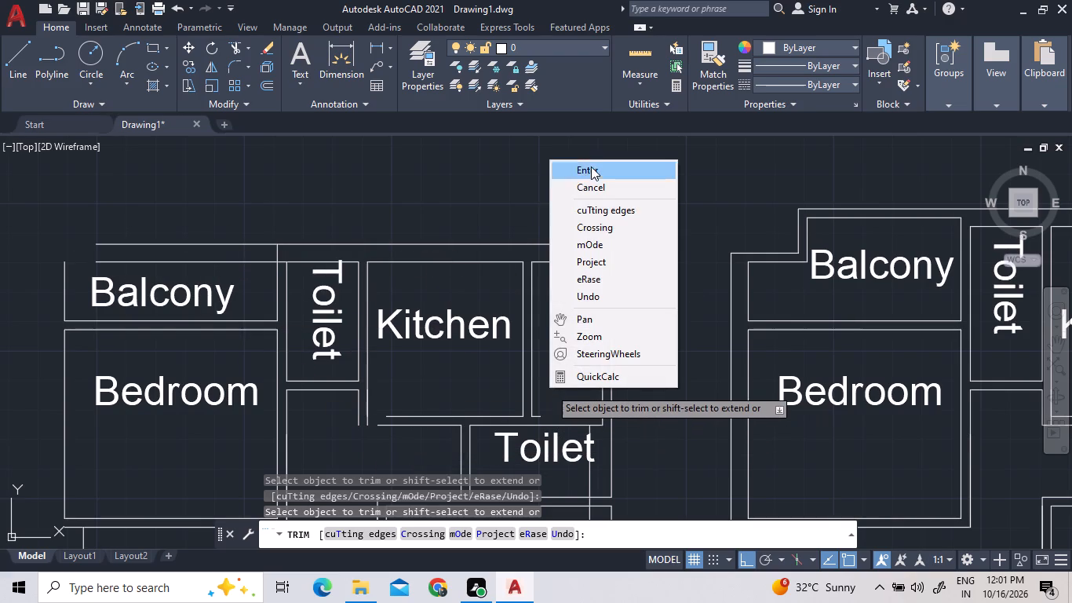
pyautogui.click(585, 170)
# Extend the left block's short wall line below the utility across to the utility's outer side wall.
pyautogui.rightClick(575, 192)
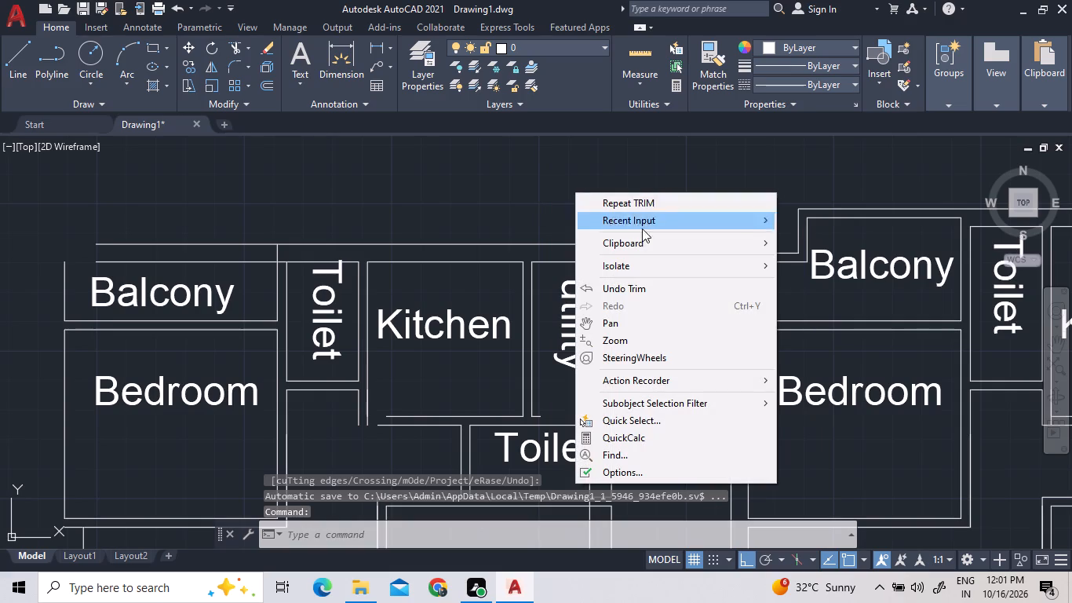
pyautogui.click(647, 223)
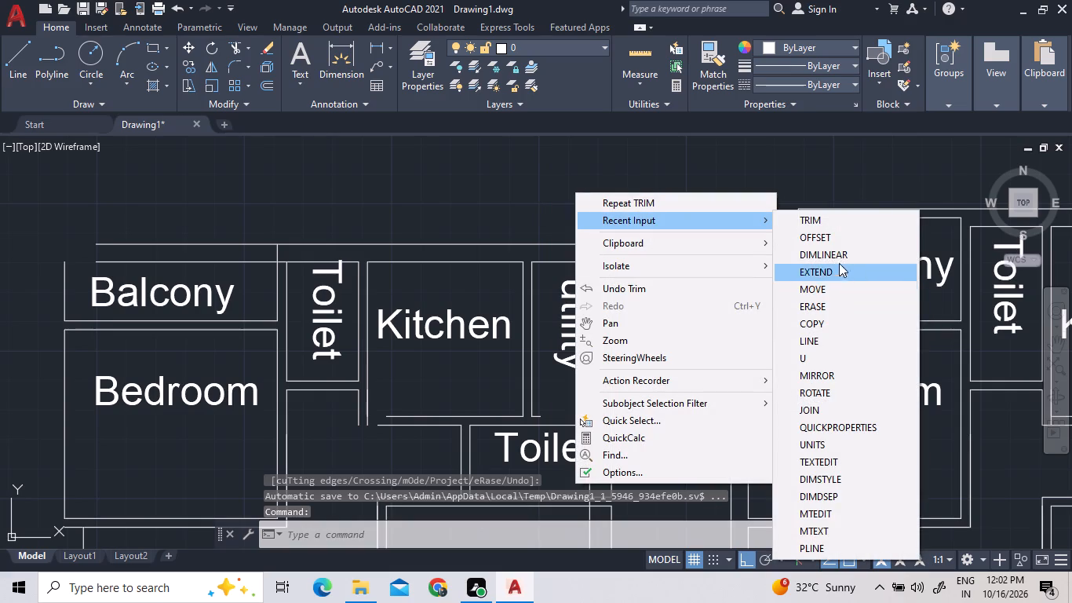
pyautogui.click(832, 273)
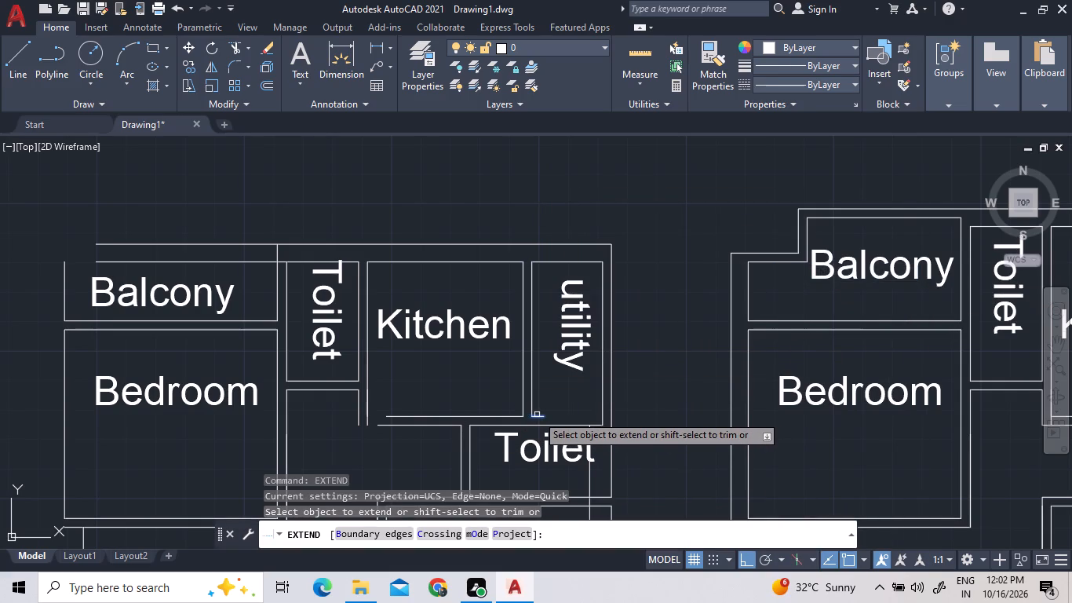
pyautogui.click(538, 415)
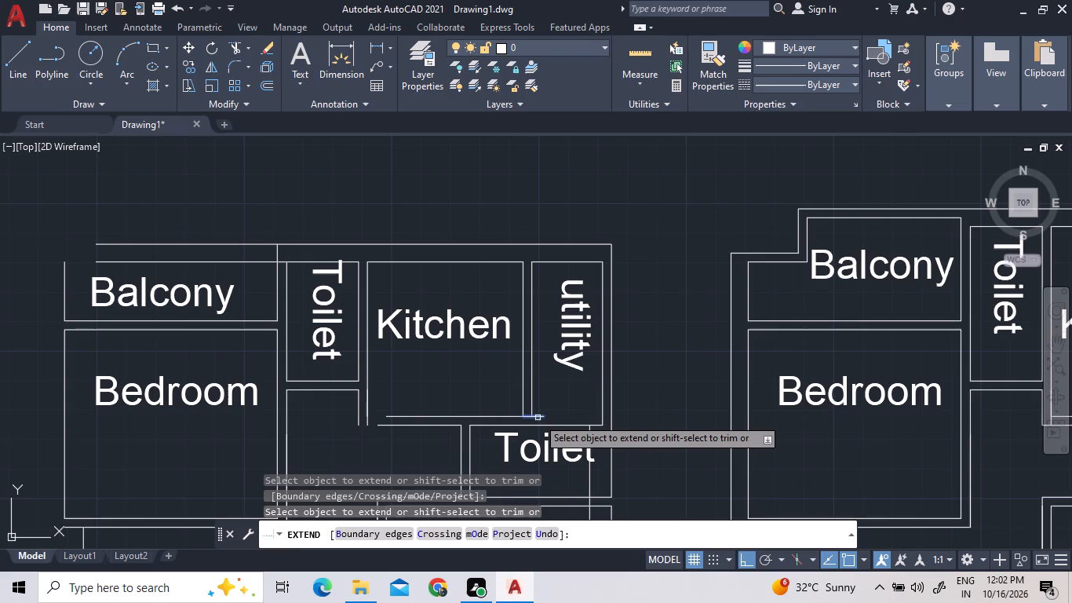
pyautogui.click(538, 418)
pyautogui.click(539, 416)
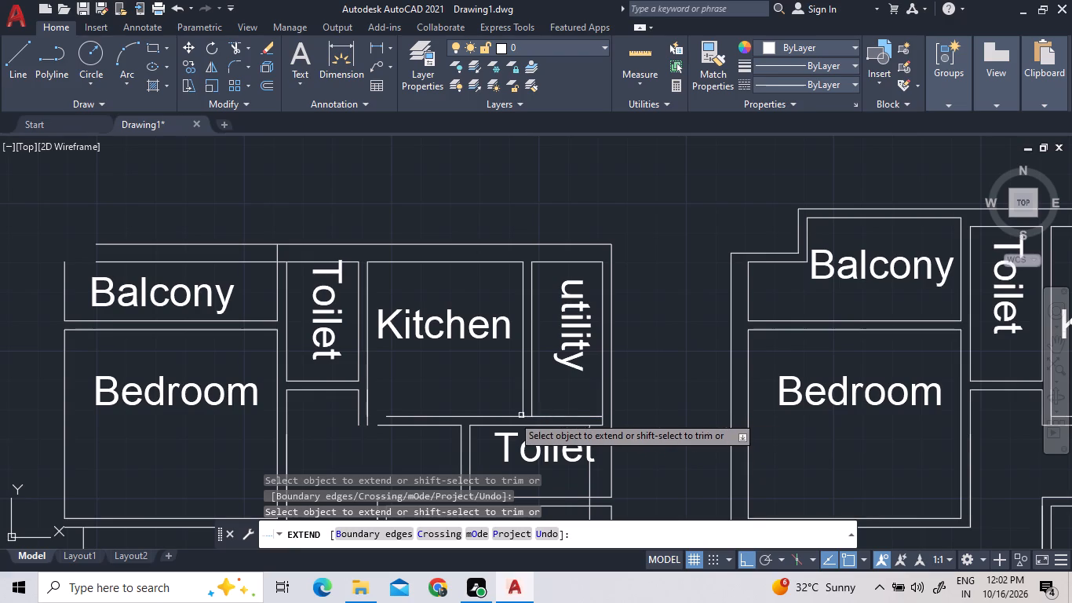
# Extend both lower wall lines of the left block's Kitchen to the partition between the upper Toilet and Kitchen.
pyautogui.click(452, 419)
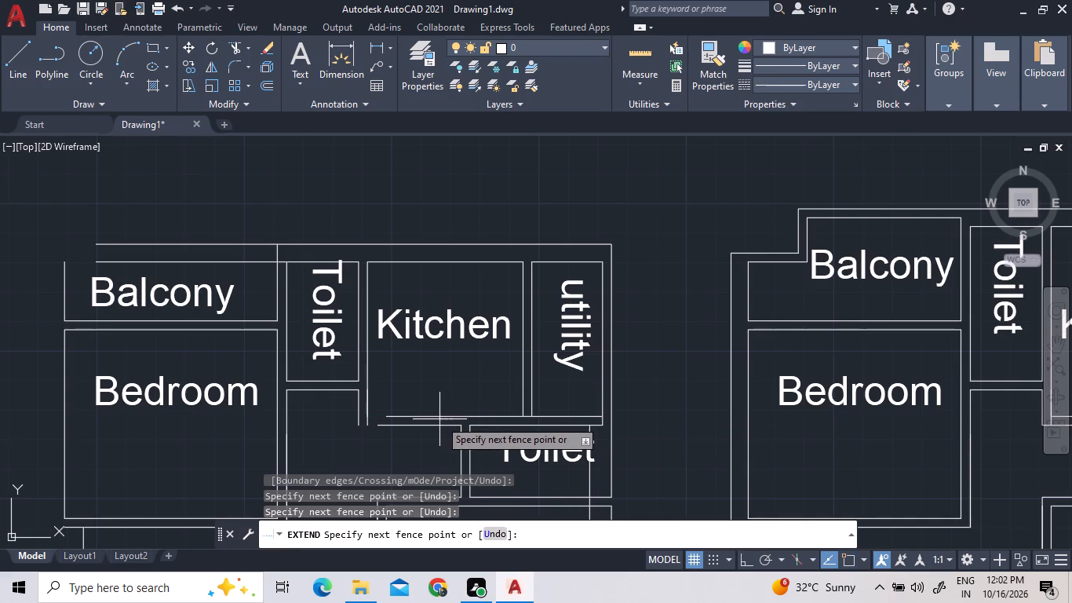
pyautogui.click(433, 408)
pyautogui.click(422, 440)
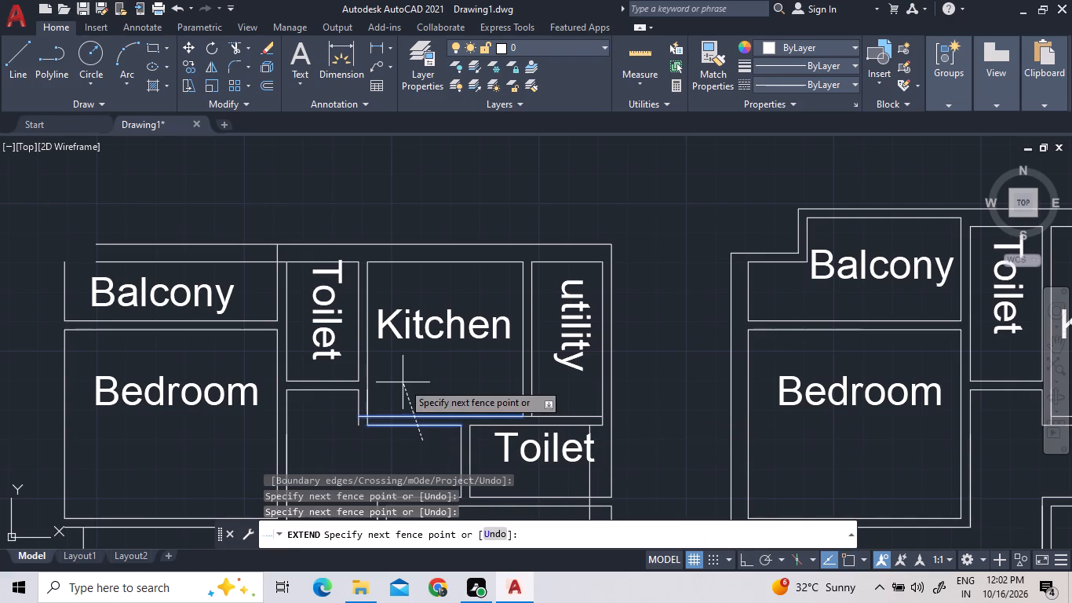
pyautogui.click(403, 382)
pyautogui.click(391, 433)
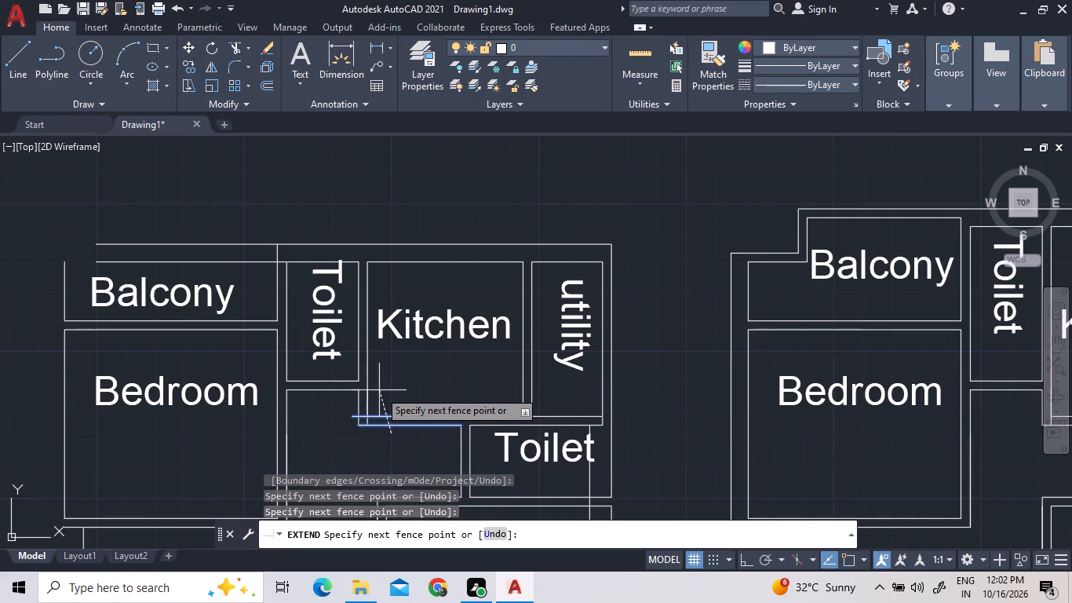
pyautogui.click(379, 390)
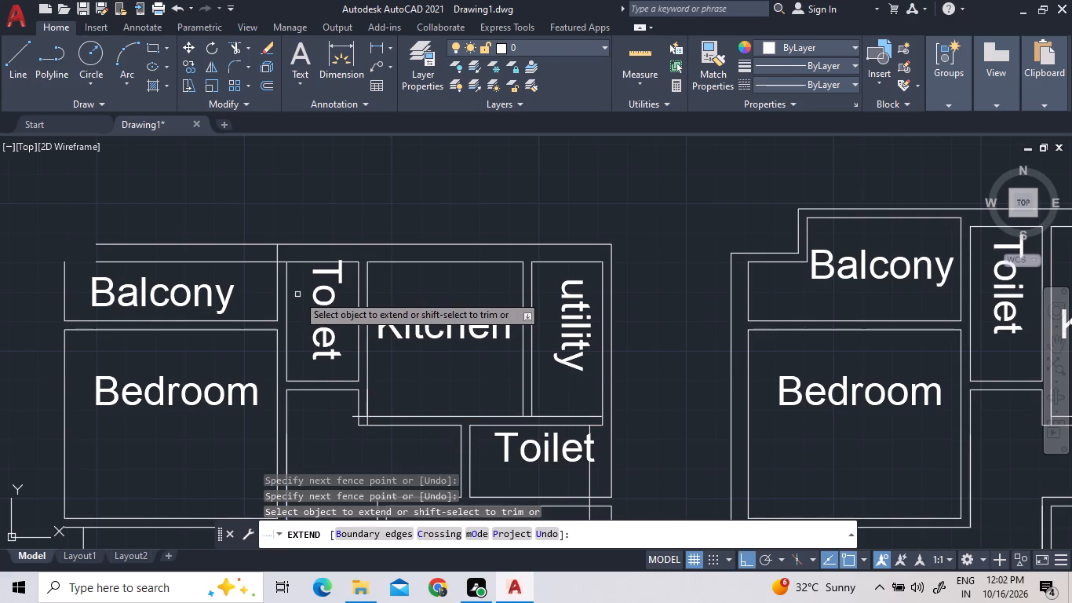
pyautogui.press('Escape')
# Trim the Kitchen's lower inner wall line where it runs past and through the Toilet–Kitchen partition.
pyautogui.press('t')
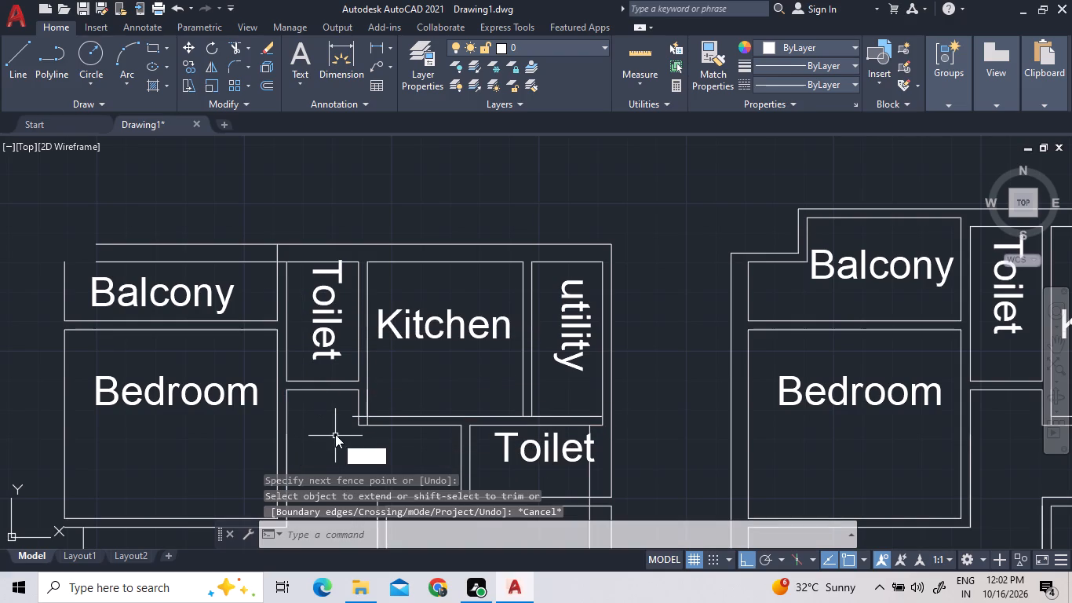
pyautogui.press('r')
pyautogui.press('space')
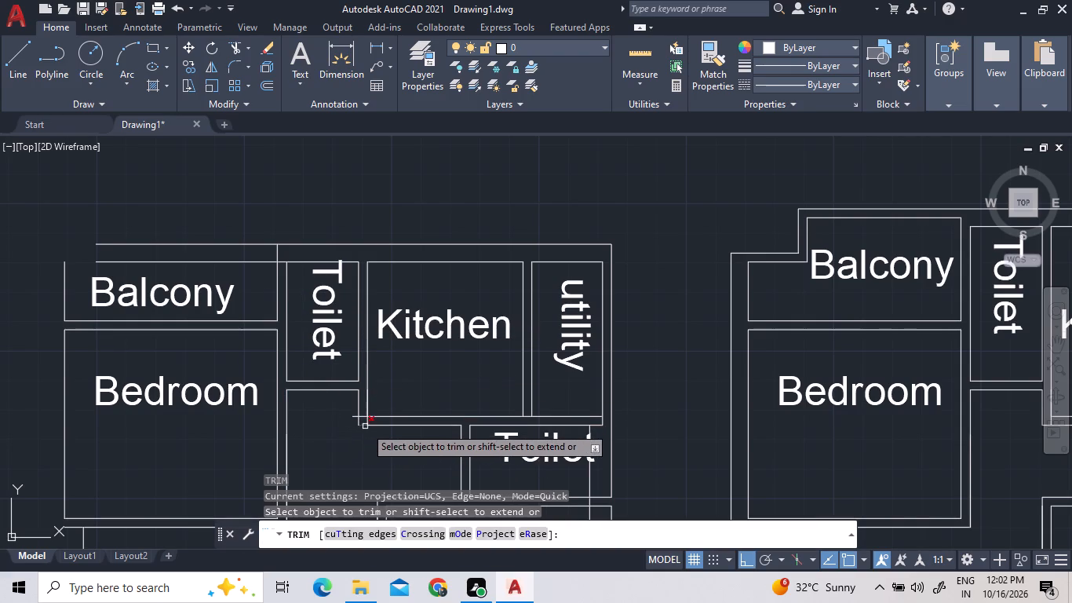
pyautogui.click(356, 416)
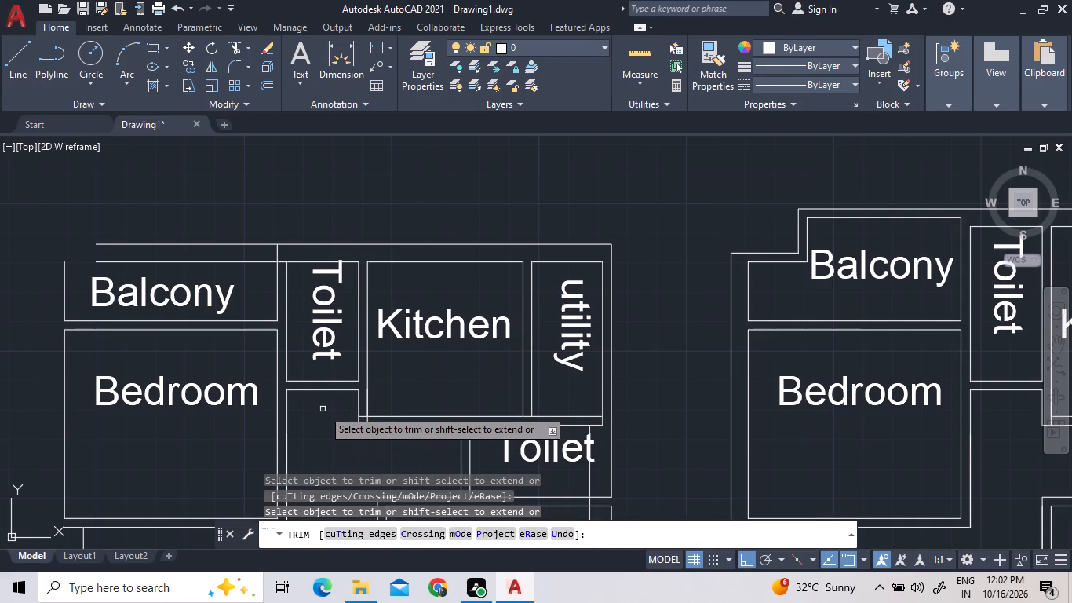
pyautogui.click(363, 418)
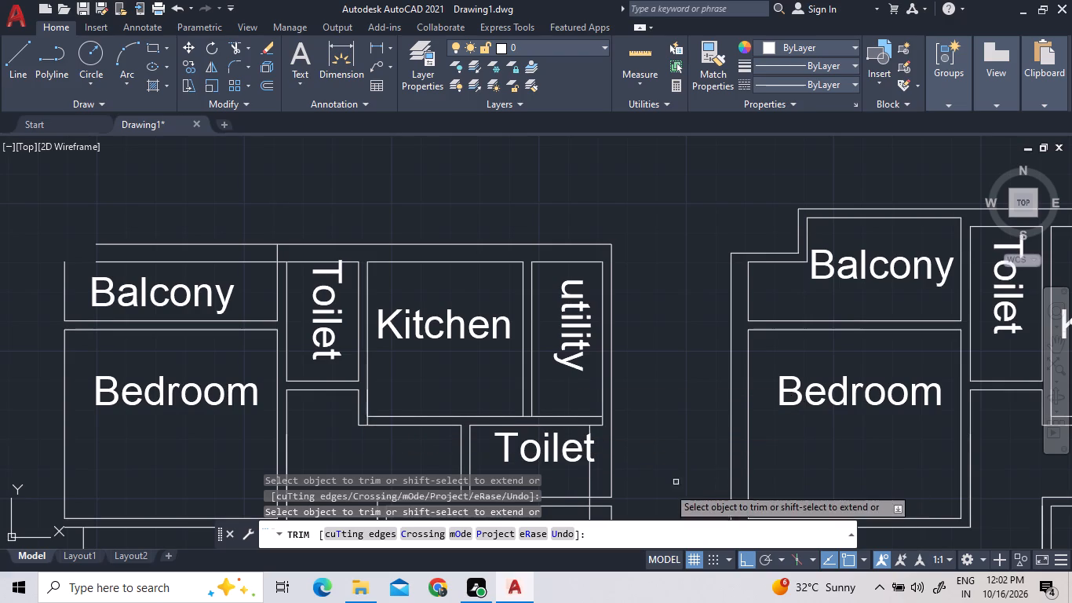
# Trim the left block's inner upper wall line across the partition between the Balcony and the upper Toilet.
pyautogui.scroll(-4, 659, 487)
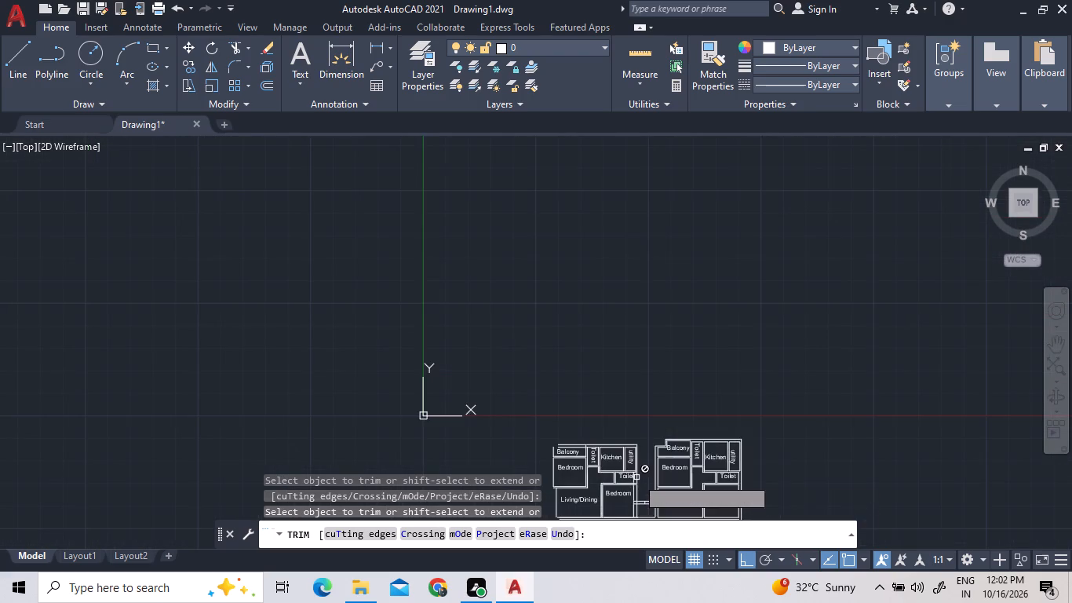
pyautogui.scroll(4, 640, 503)
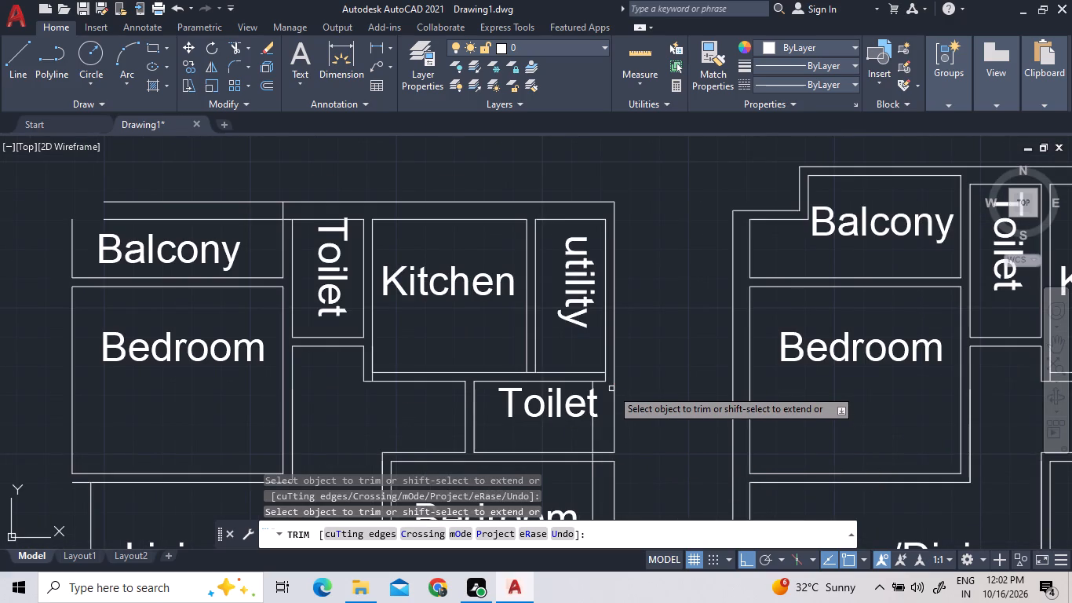
pyautogui.scroll(-2, 611, 389)
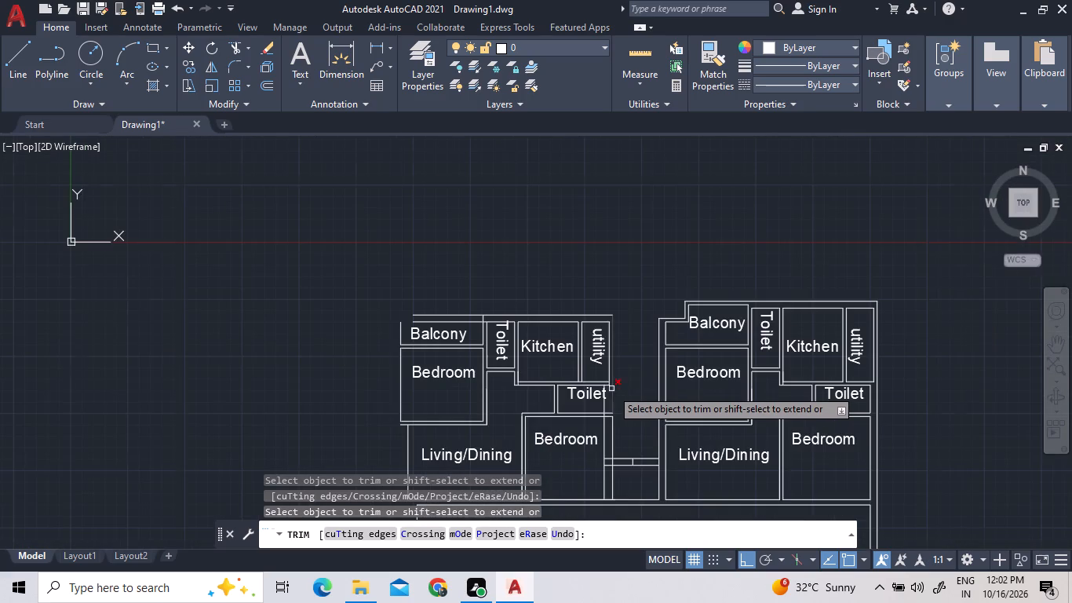
pyautogui.scroll(2, 483, 344)
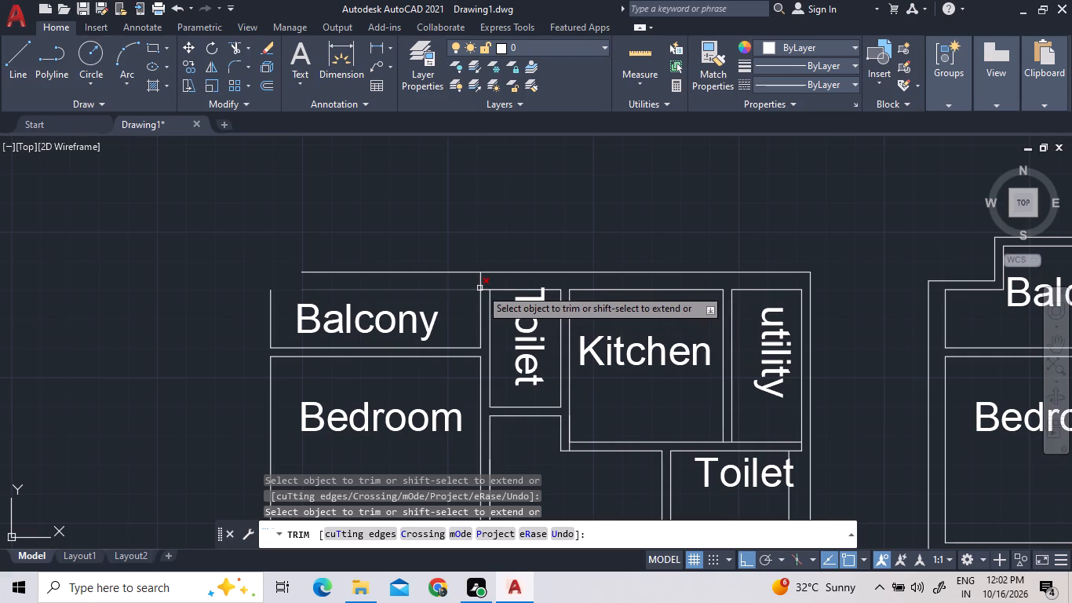
pyautogui.click(487, 290)
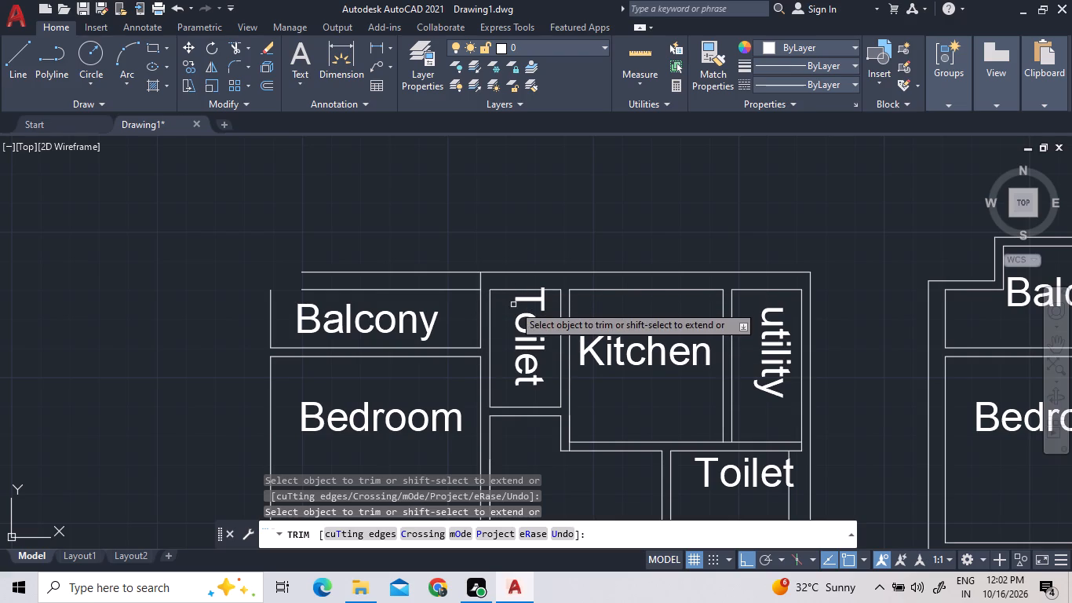
pyautogui.press('Escape')
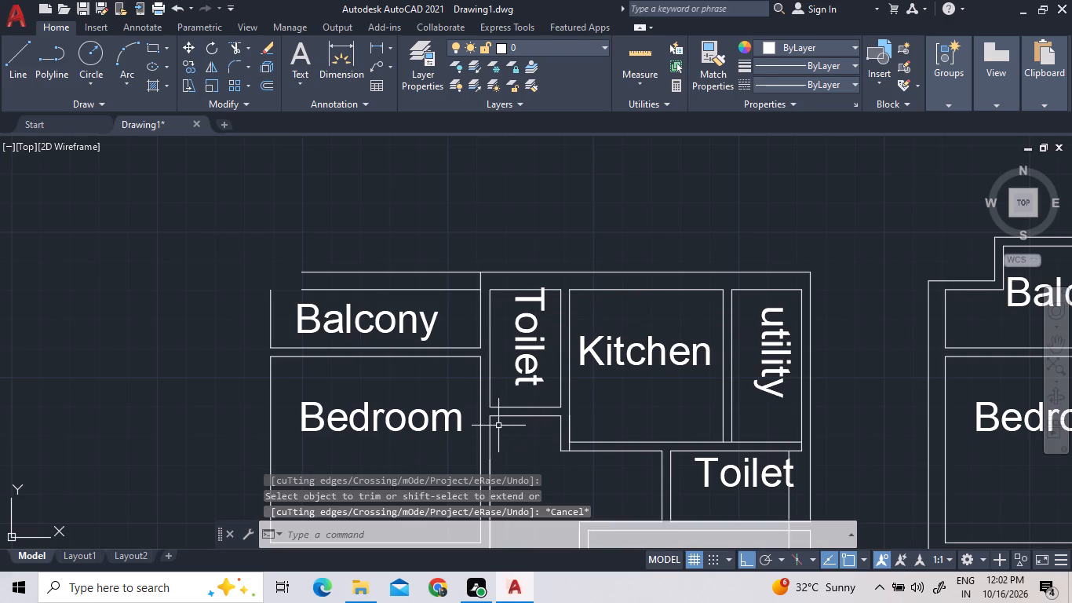
# Measure the width and depth of the left block's upper Toilet.
pyautogui.click(629, 53)
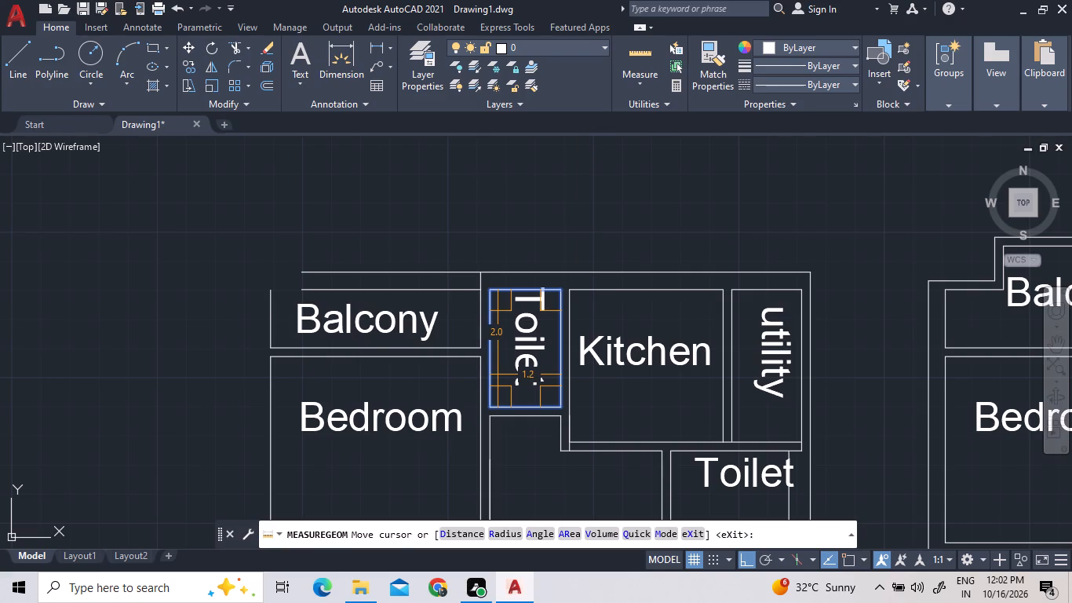
pyautogui.press('Escape')
# Move the left block's Balcony and upper Bedroom labels and walls, outer upper wall and upper Toilet's lower walls 0.25 left, away from the Kitchen.
pyautogui.click(498, 375)
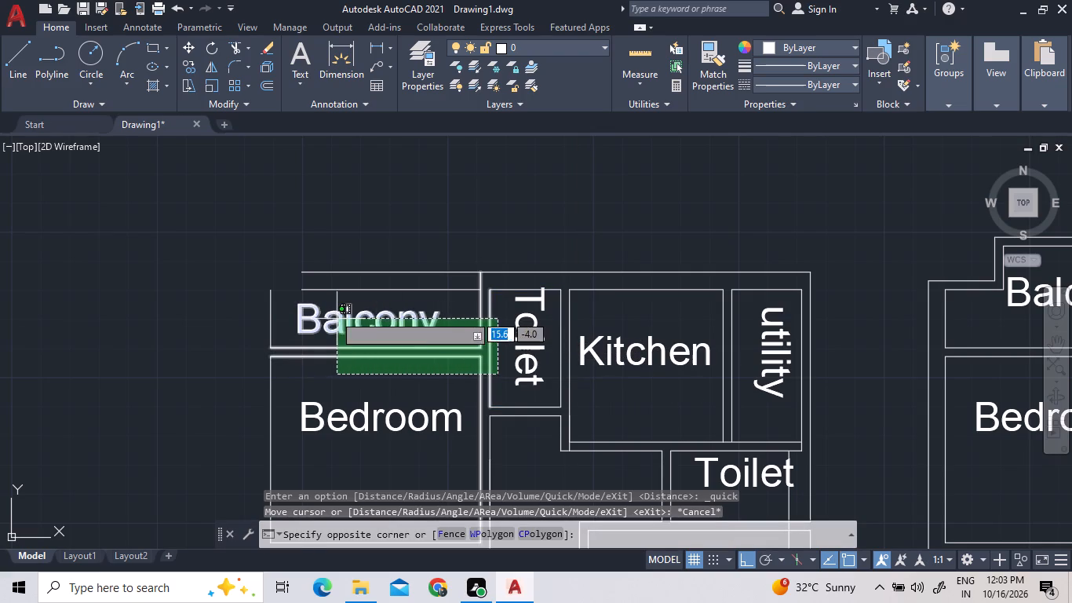
pyautogui.click(318, 294)
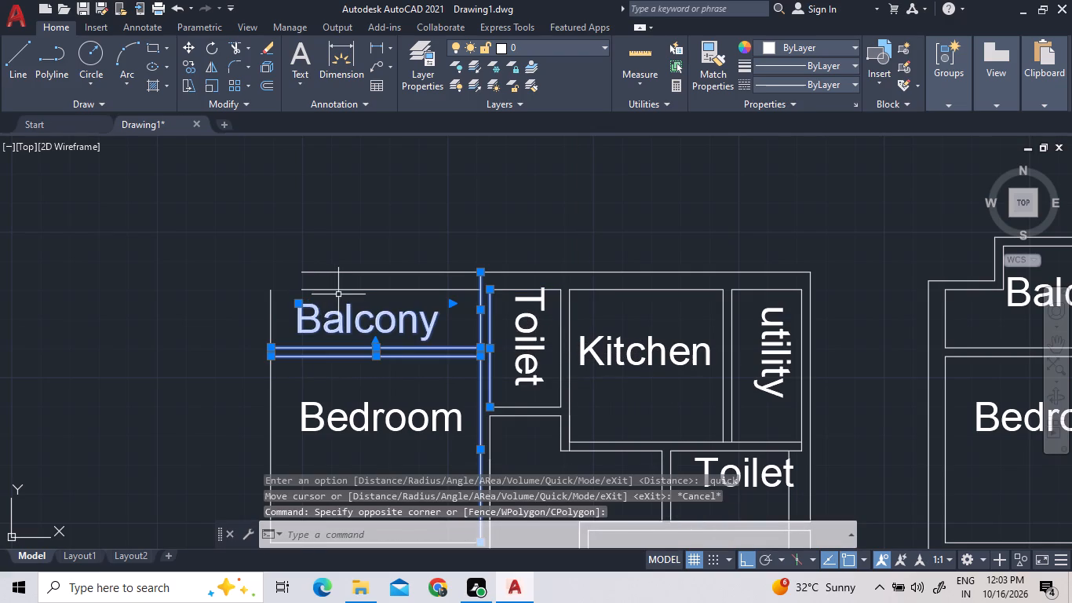
pyautogui.click(345, 287)
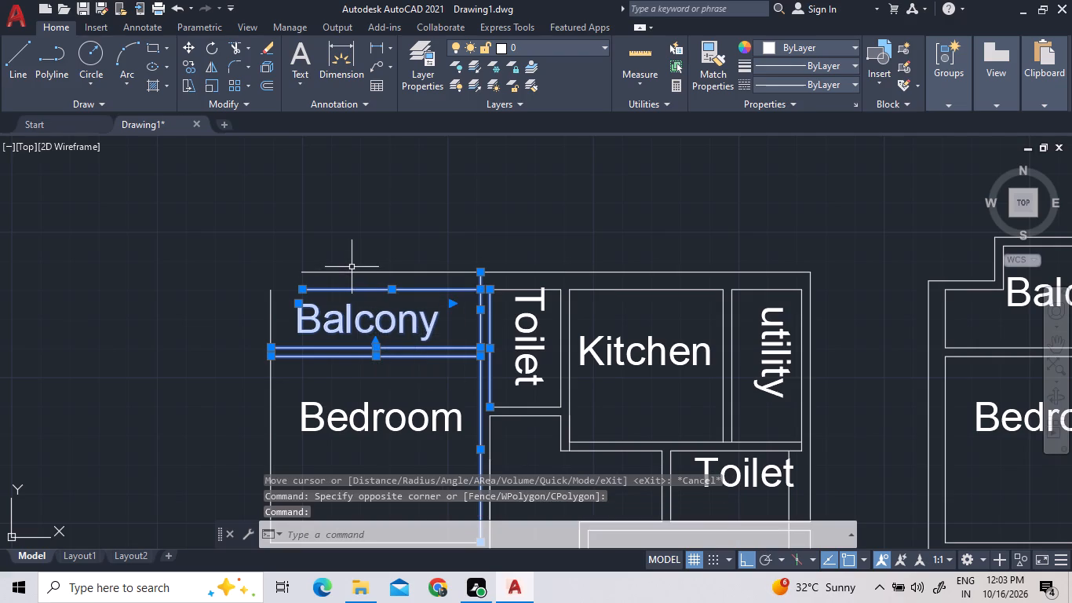
pyautogui.click(348, 274)
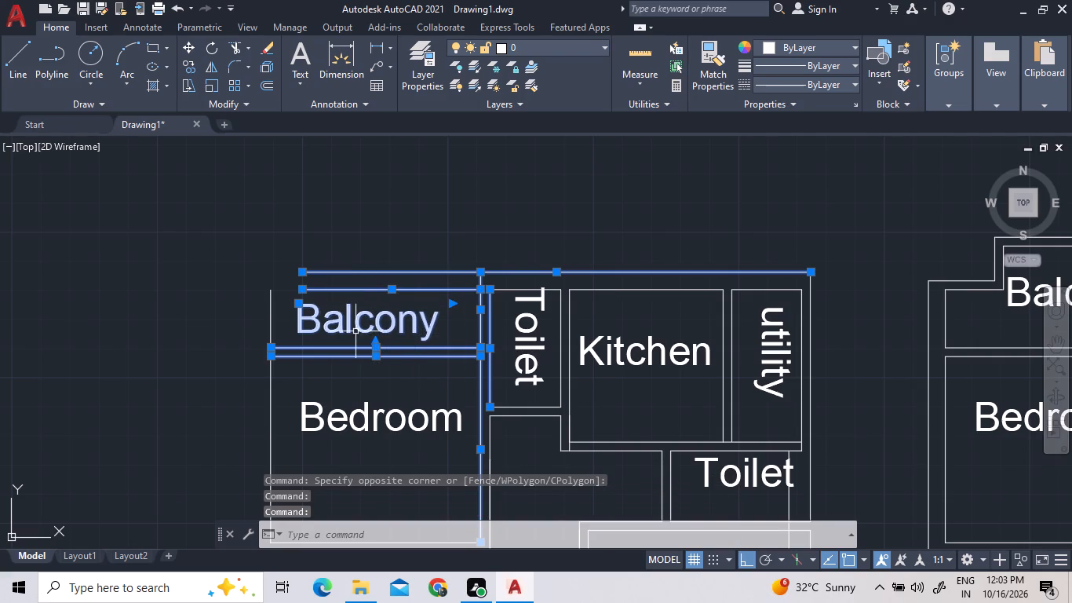
pyautogui.scroll(-1, 407, 382)
pyautogui.scroll(2, 460, 418)
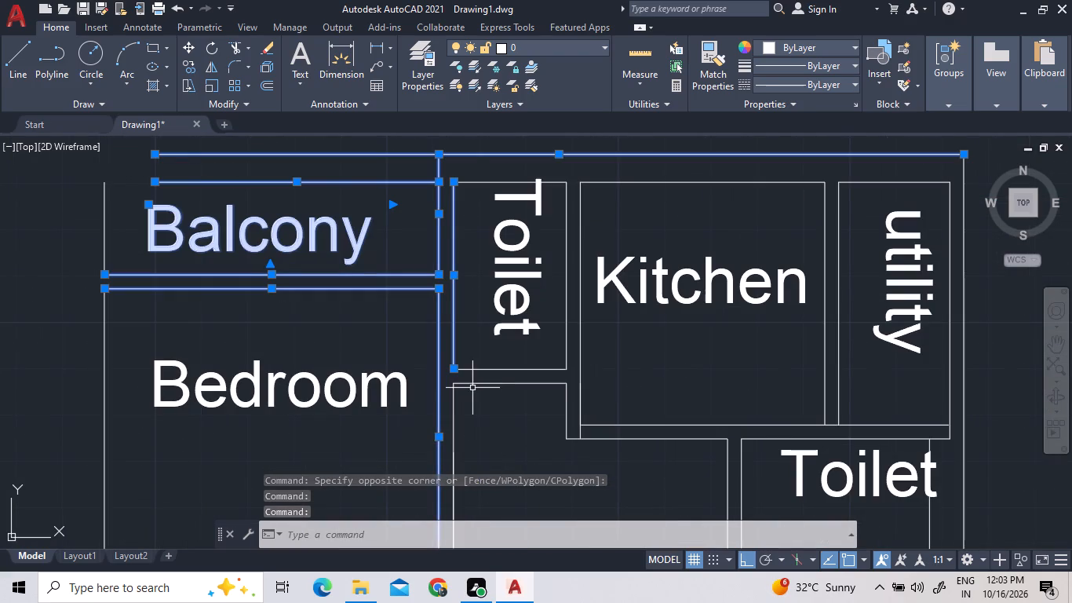
pyautogui.click(456, 382)
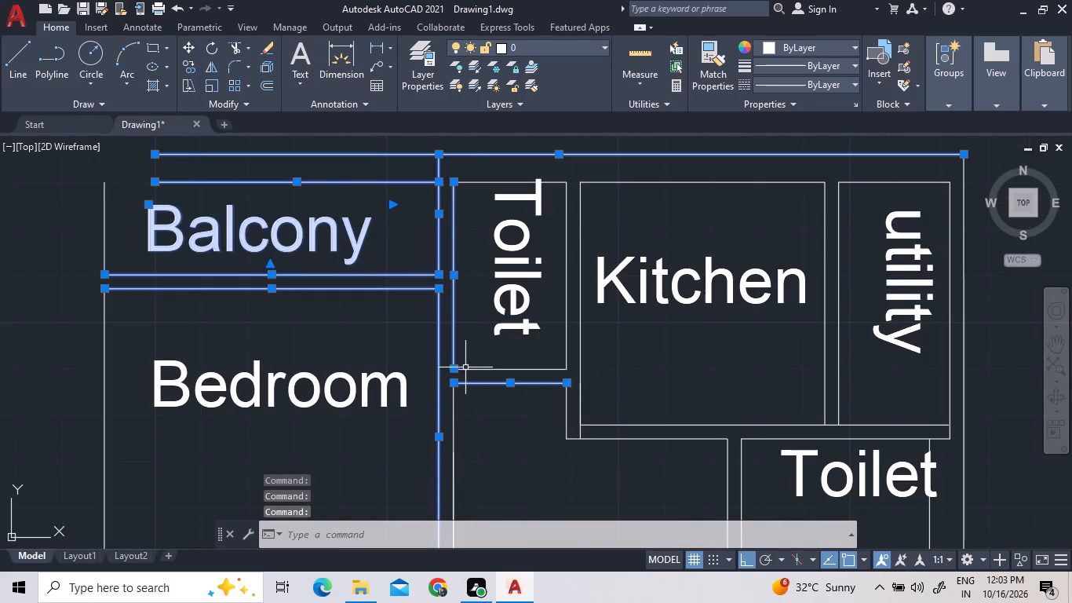
pyautogui.click(465, 371)
pyautogui.scroll(-2, 450, 389)
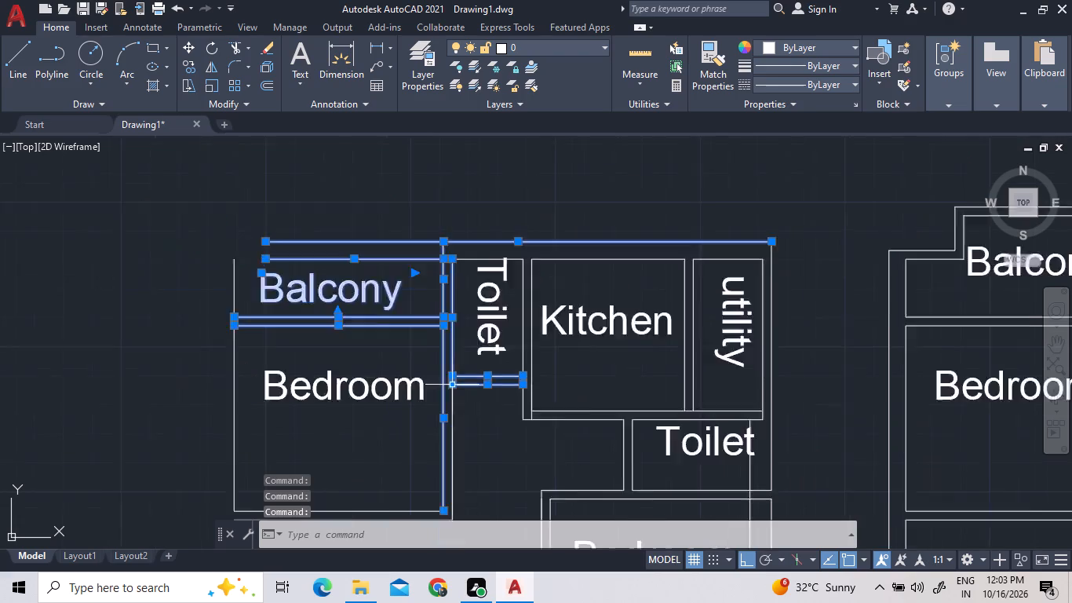
pyautogui.scroll(2, 453, 467)
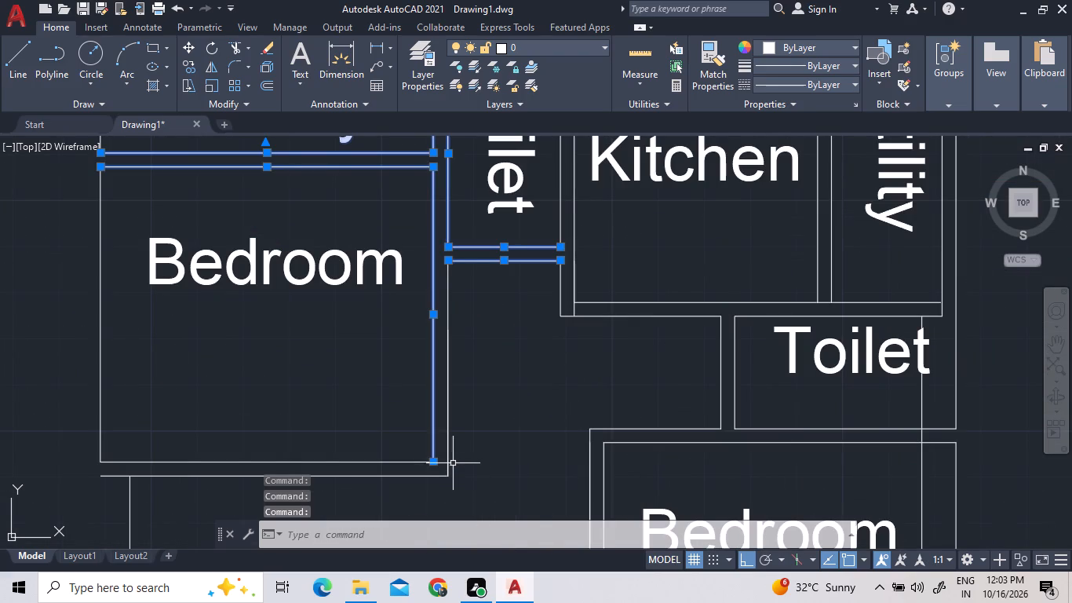
pyautogui.click(448, 460)
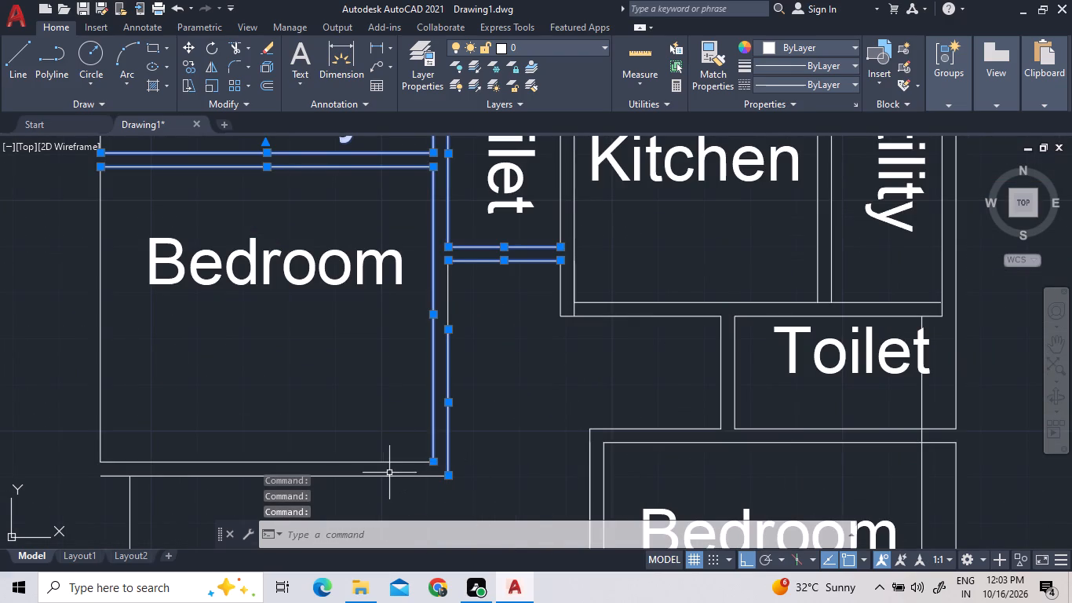
pyautogui.click(385, 477)
pyautogui.click(380, 462)
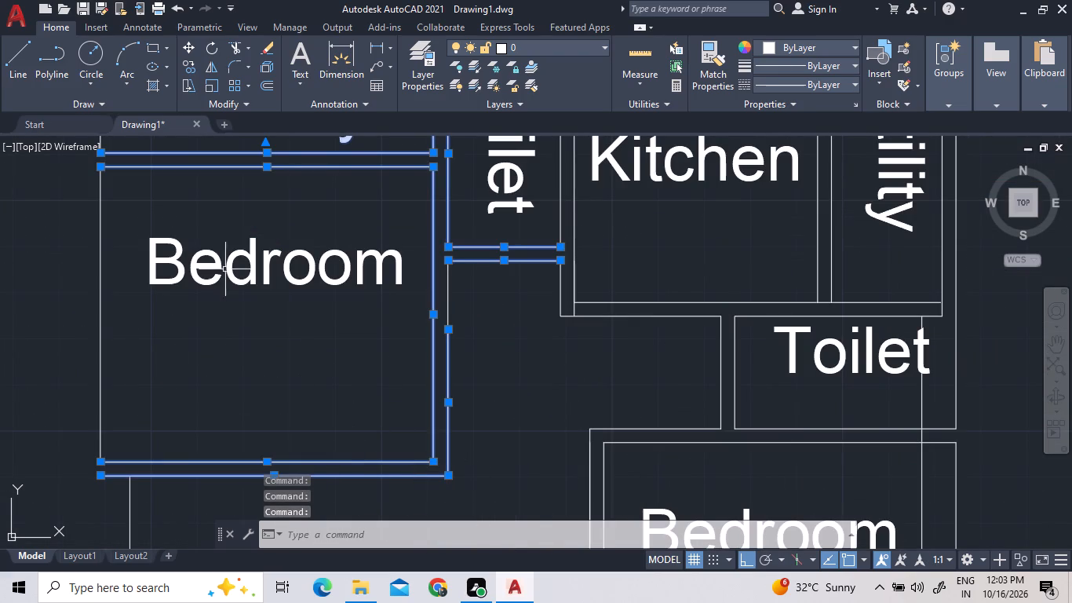
pyautogui.click(98, 268)
pyautogui.click(191, 261)
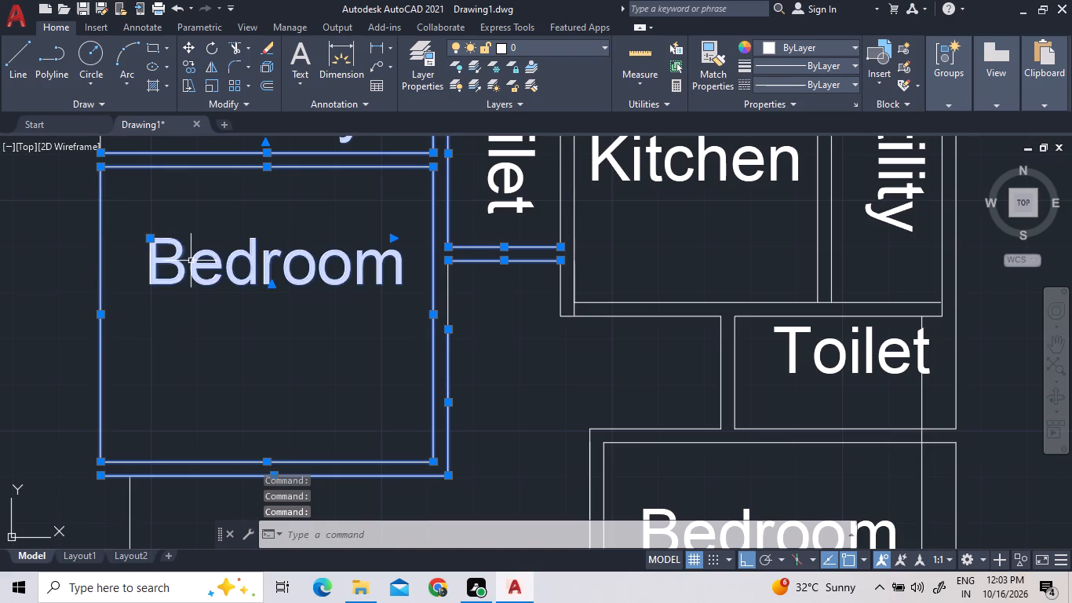
pyautogui.scroll(-2, 202, 353)
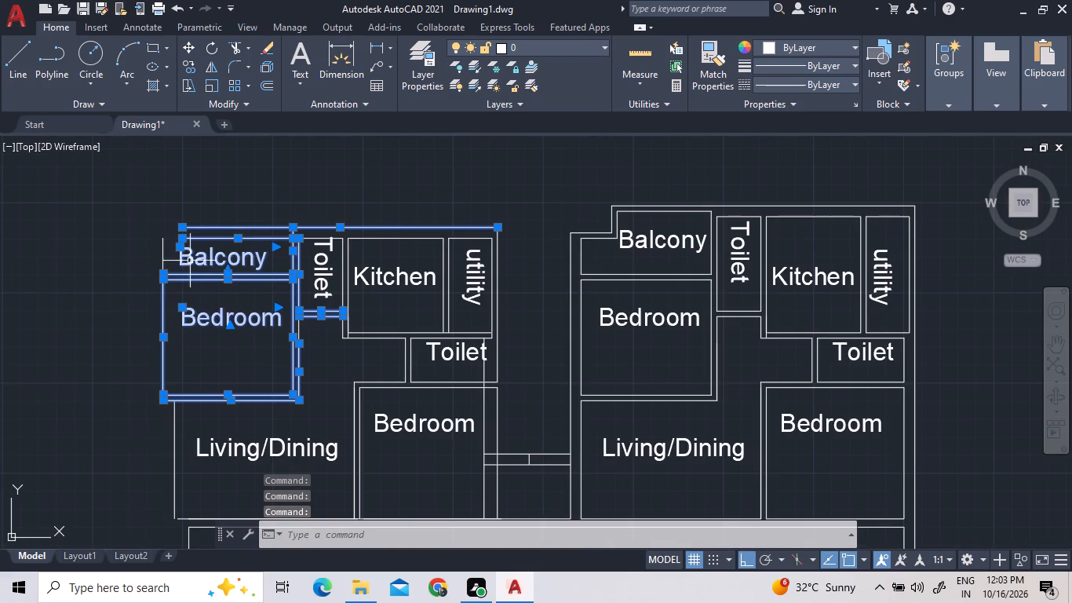
pyautogui.click(164, 247)
pyautogui.scroll(2, 309, 283)
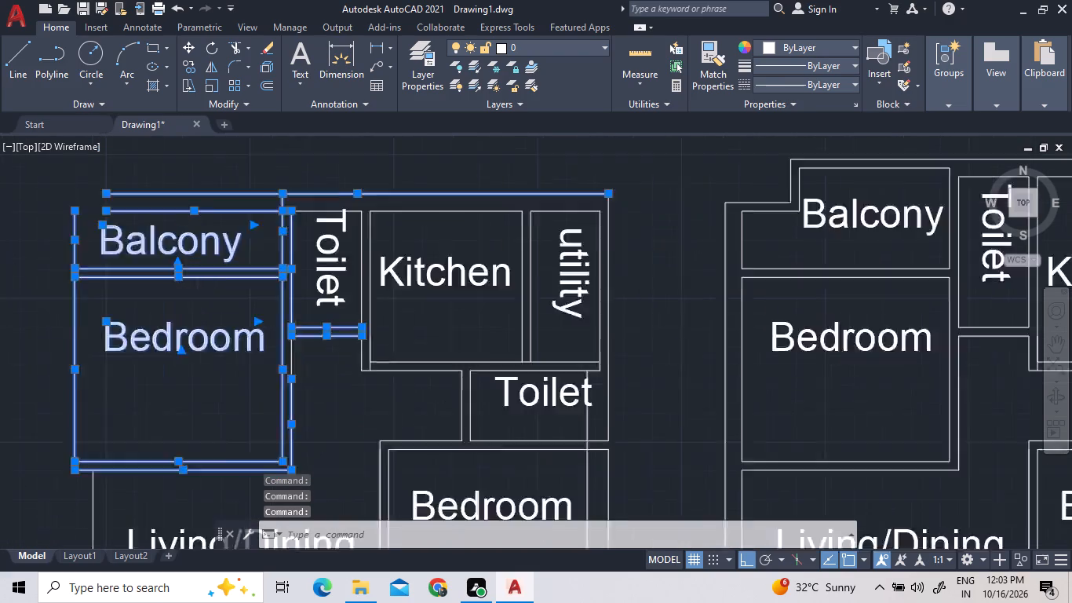
pyautogui.rightClick(331, 335)
pyautogui.click(384, 320)
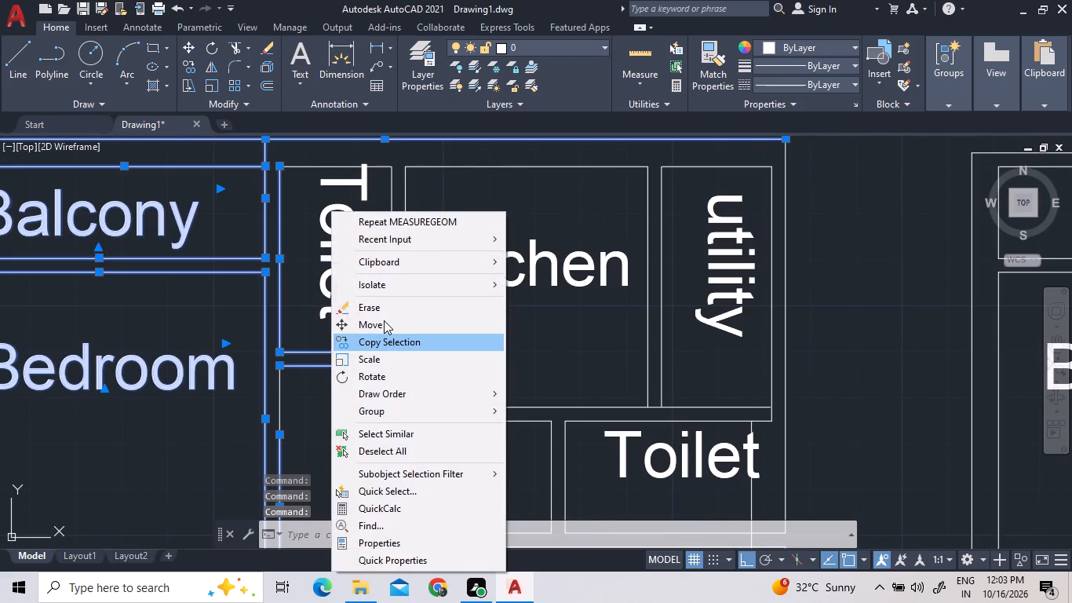
pyautogui.click(395, 353)
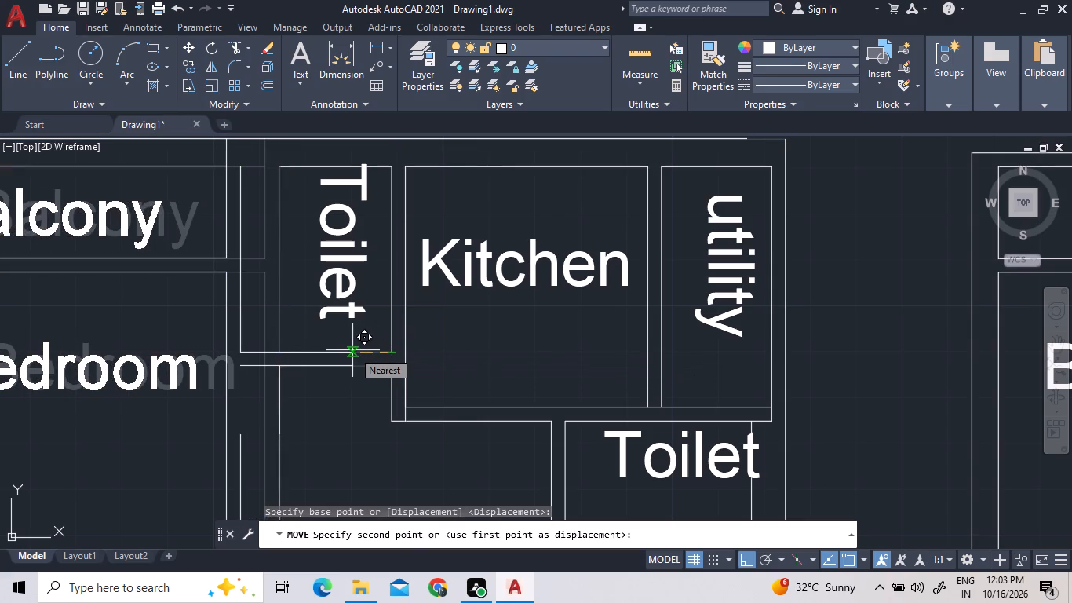
pyautogui.write('0.2')
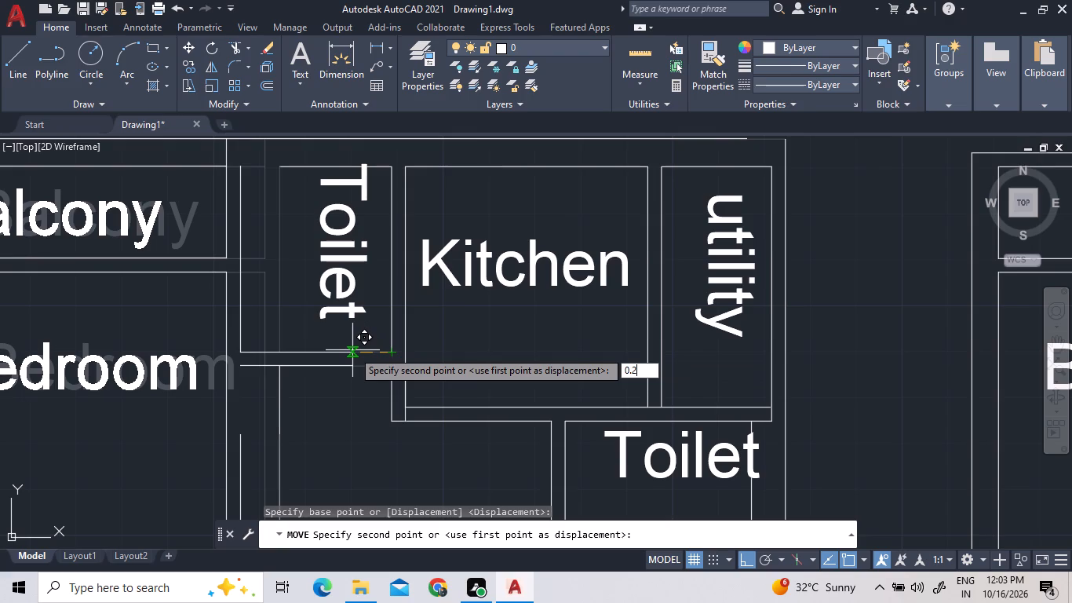
pyautogui.press('5')
pyautogui.press('Return')
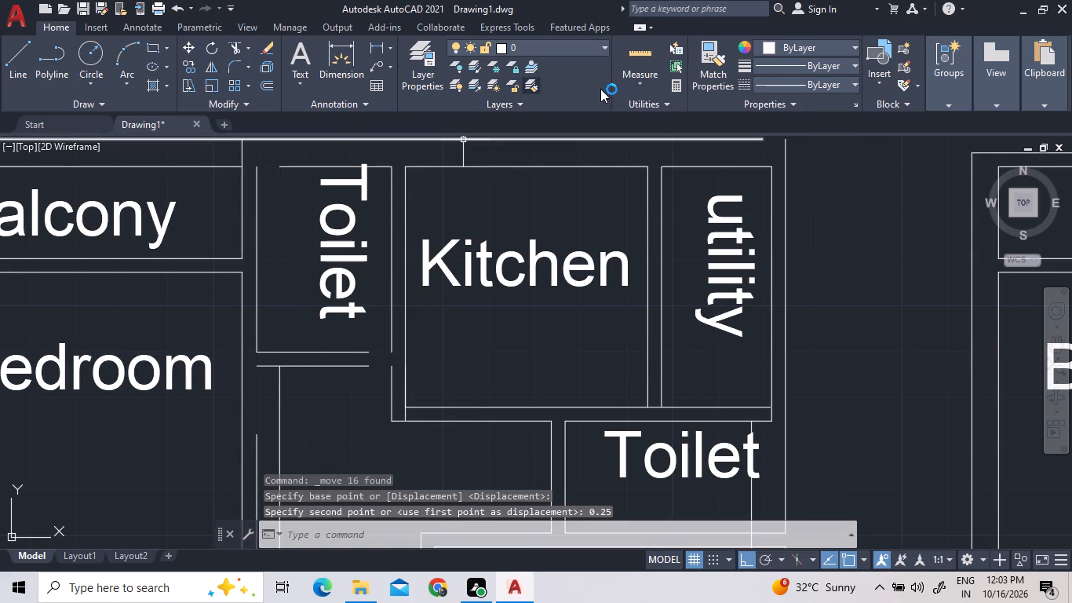
# Measure the width and depth of the left block's upper Toilet.
pyautogui.click(649, 60)
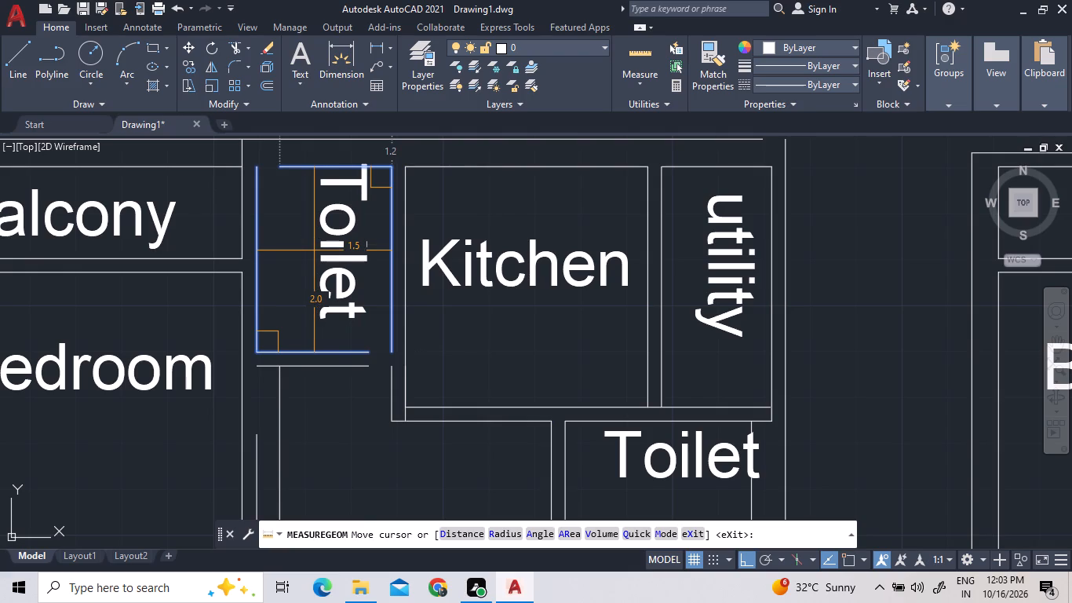
pyautogui.press('Escape')
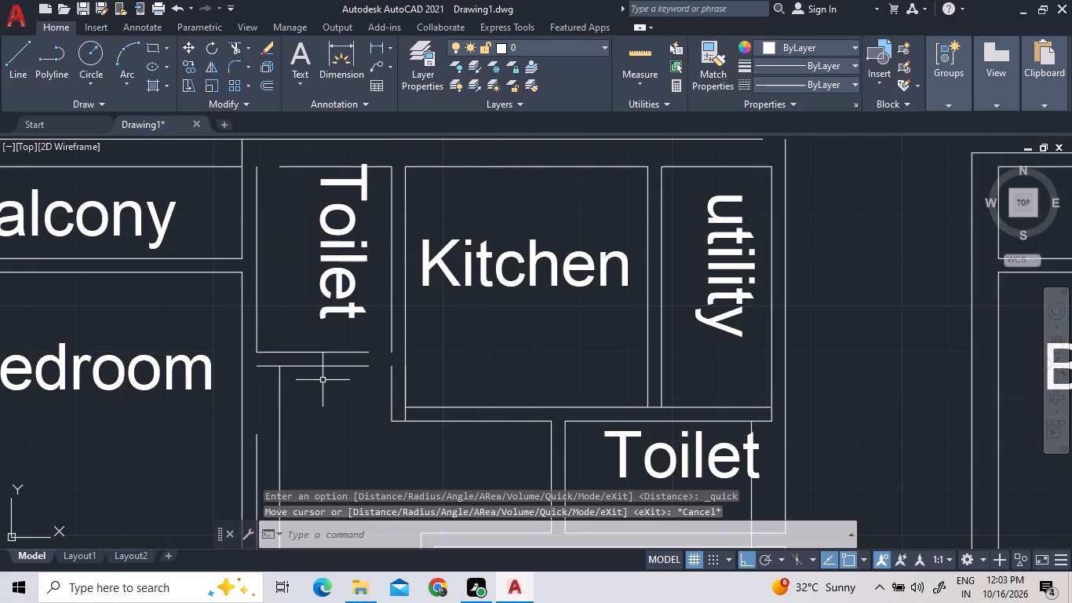
pyautogui.click(330, 386)
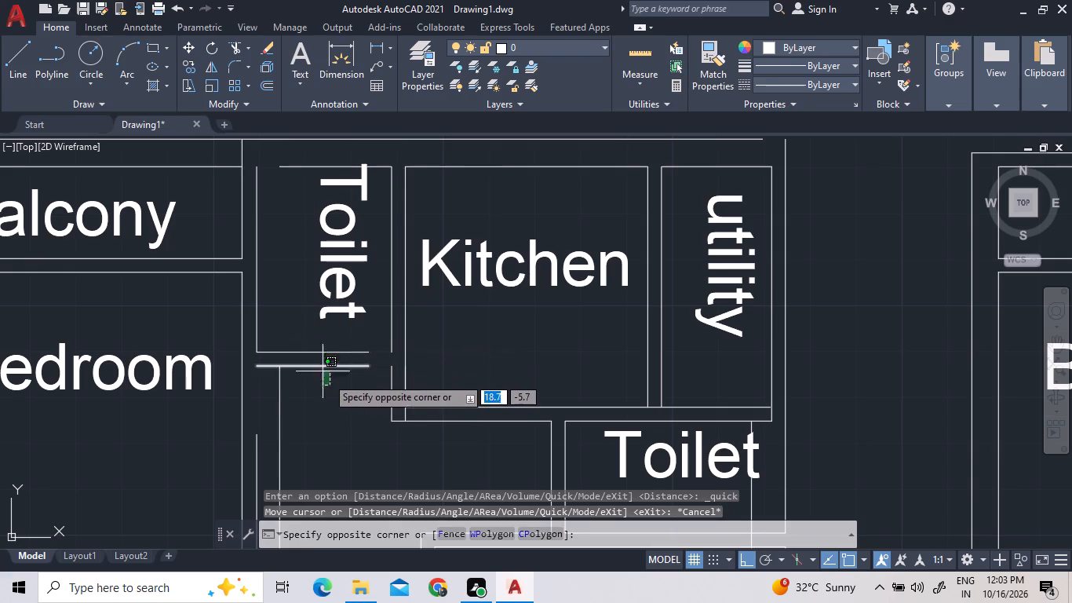
pyautogui.press('Escape')
# Extend both lower wall lines of the left block's upper Toilet to the Toilet–Kitchen partition.
pyautogui.scroll(-2, 333, 356)
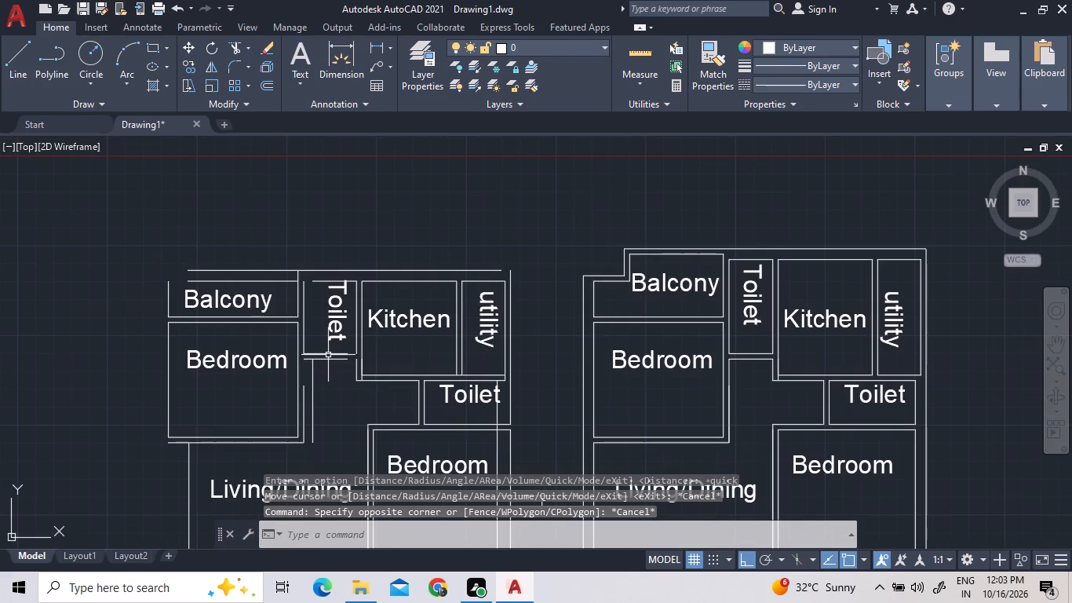
pyautogui.write('ex')
pyautogui.press('space')
pyautogui.press('space')
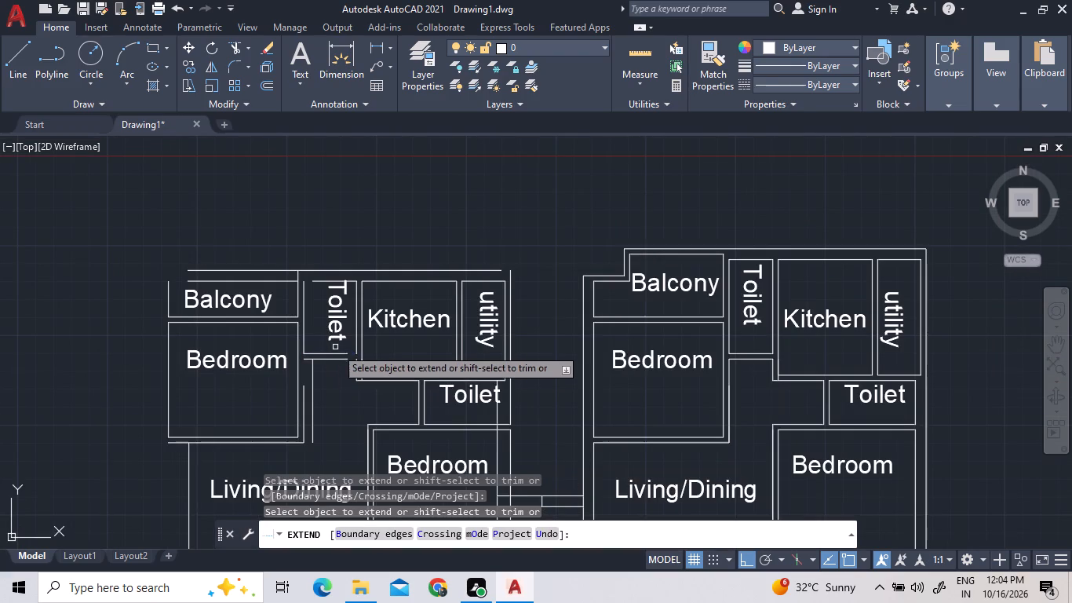
pyautogui.doubleClick(339, 355)
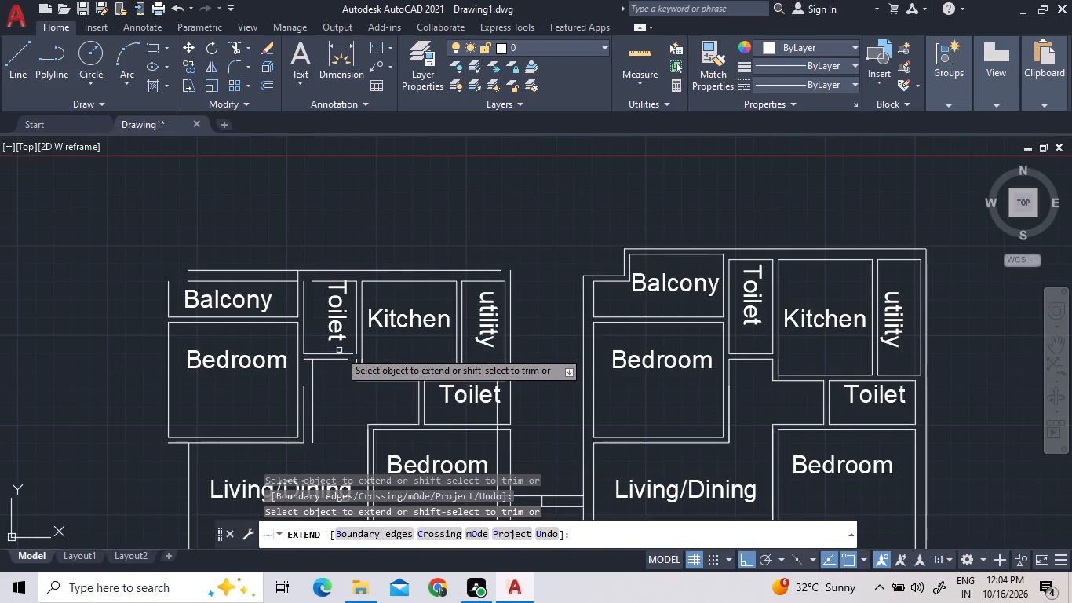
pyautogui.click(337, 349)
pyautogui.click(337, 375)
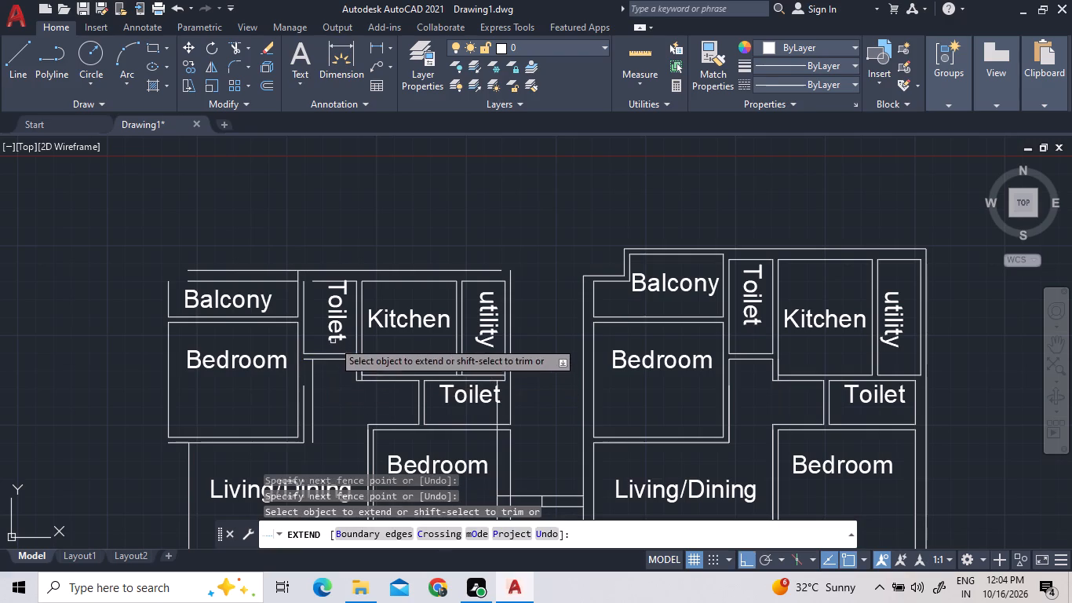
pyautogui.click(333, 338)
pyautogui.click(335, 360)
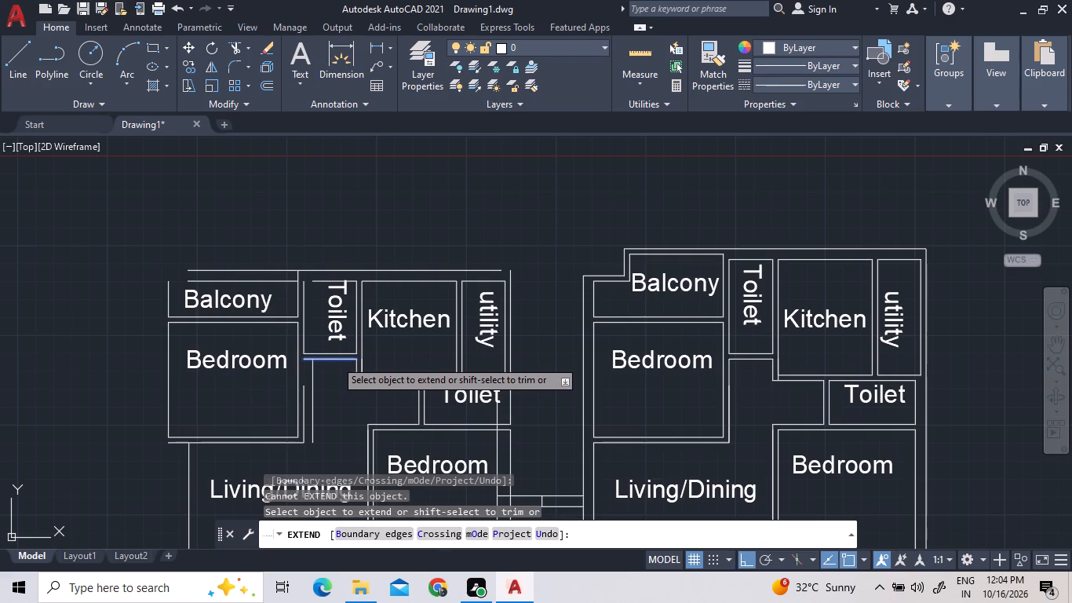
# Extend the upper Toilet's partition line beside Bedroom and Balcony up to the outer wall, and close the gaps in both upper wall lines.
pyautogui.click(302, 392)
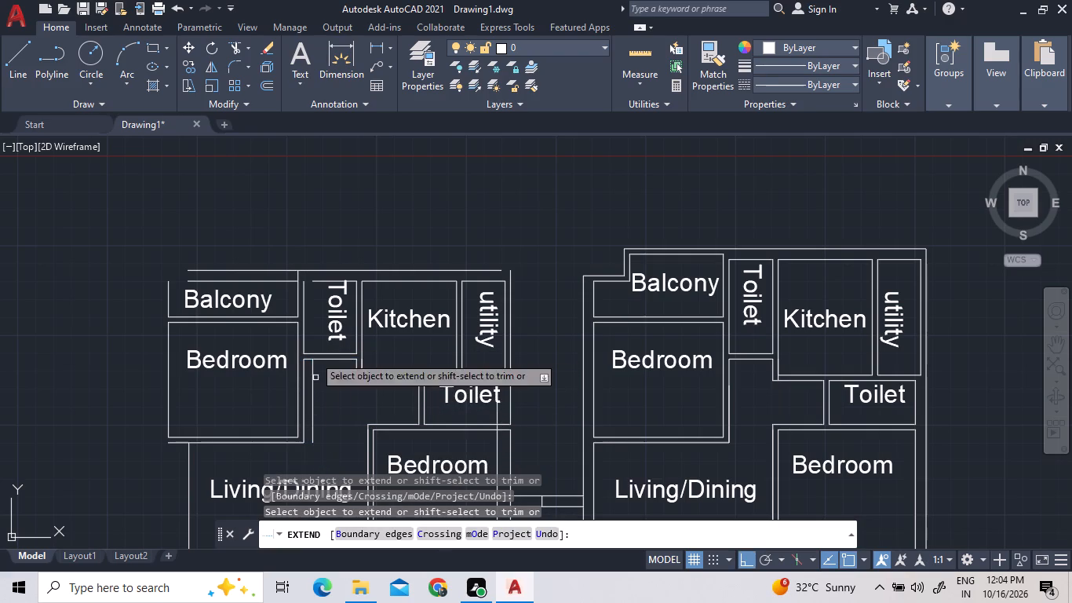
pyautogui.click(303, 305)
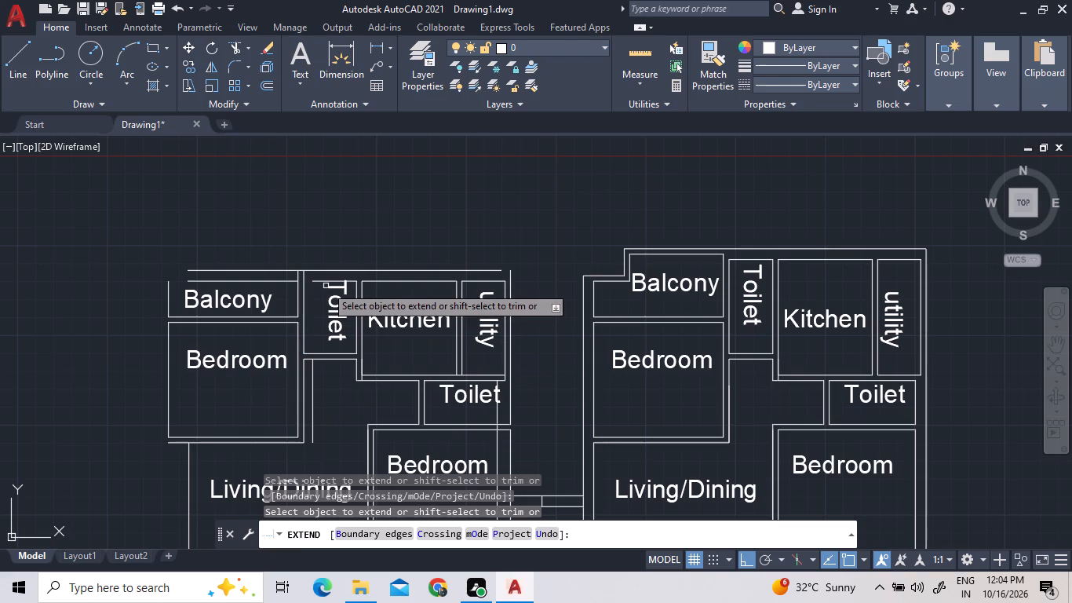
pyautogui.click(326, 282)
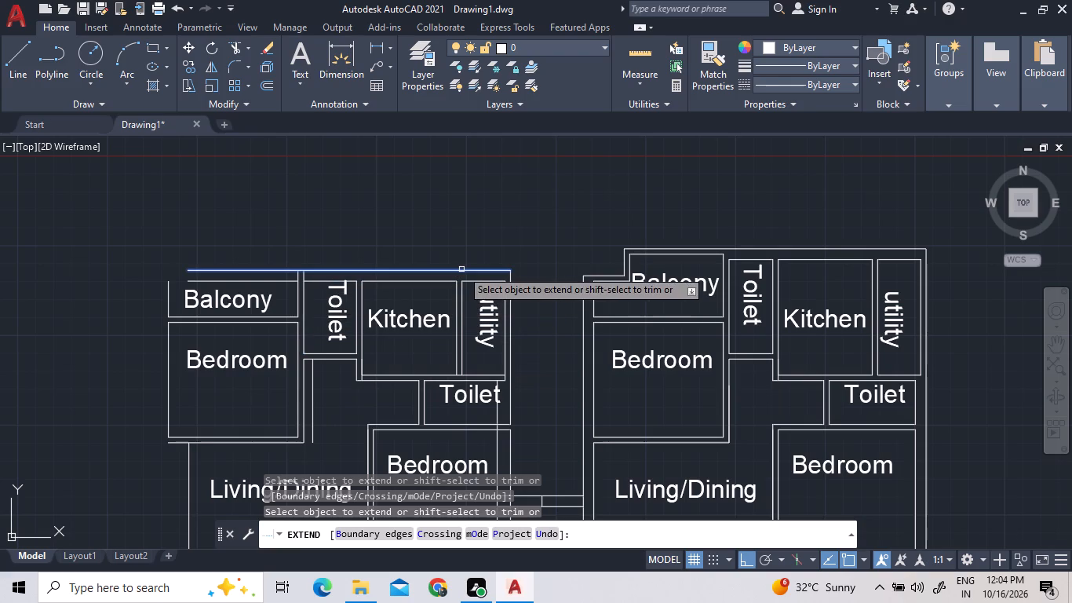
pyautogui.click(462, 269)
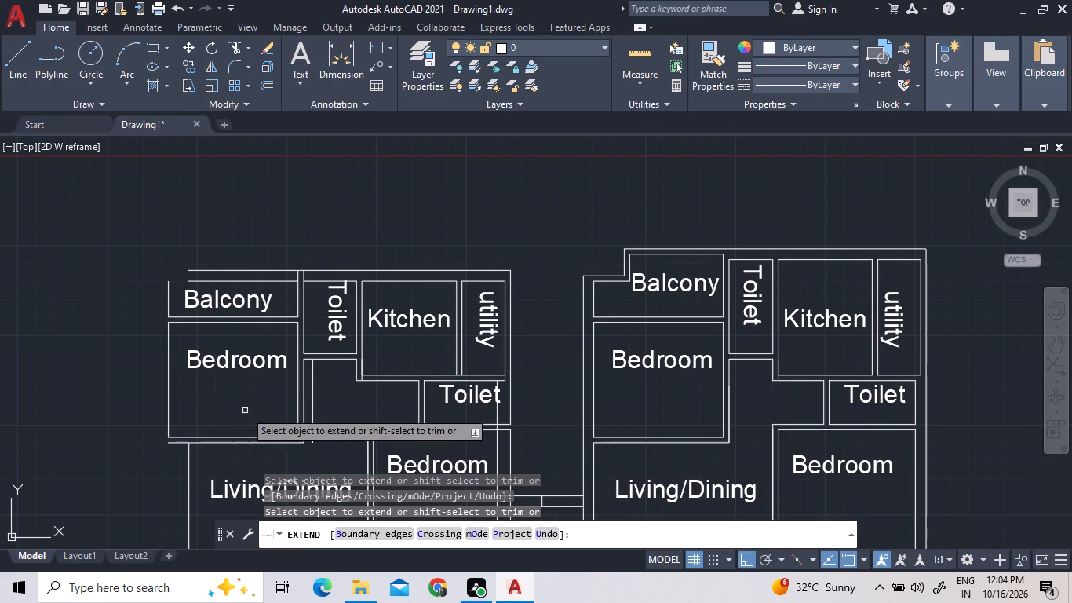
pyautogui.press('Escape')
# Delete the leftover vertical wall line below the left block's upper Toilet, beside the Bedroom.
pyautogui.click(312, 404)
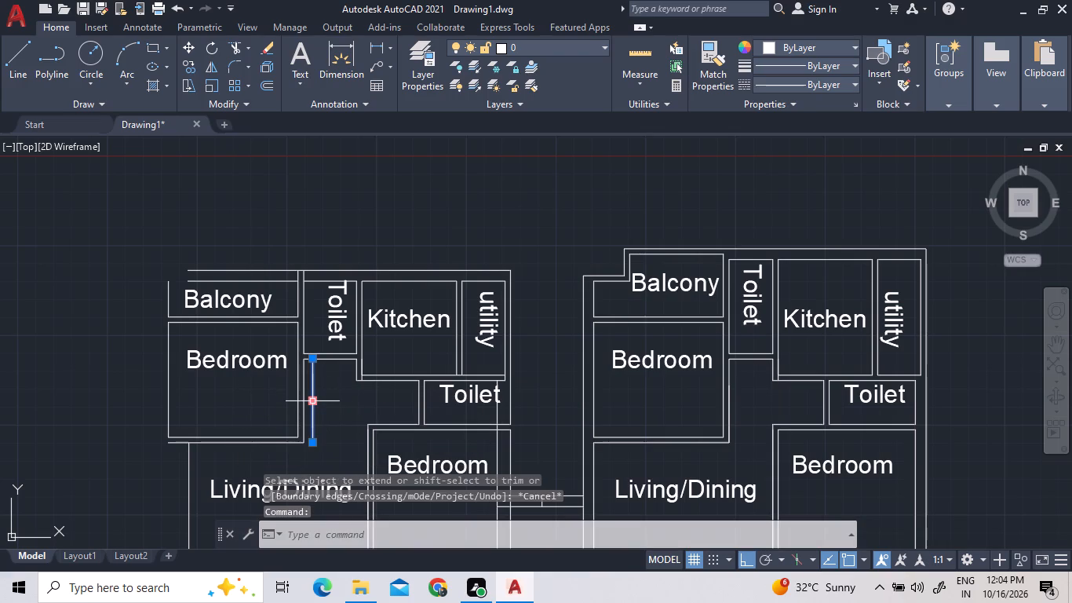
pyautogui.press('Delete')
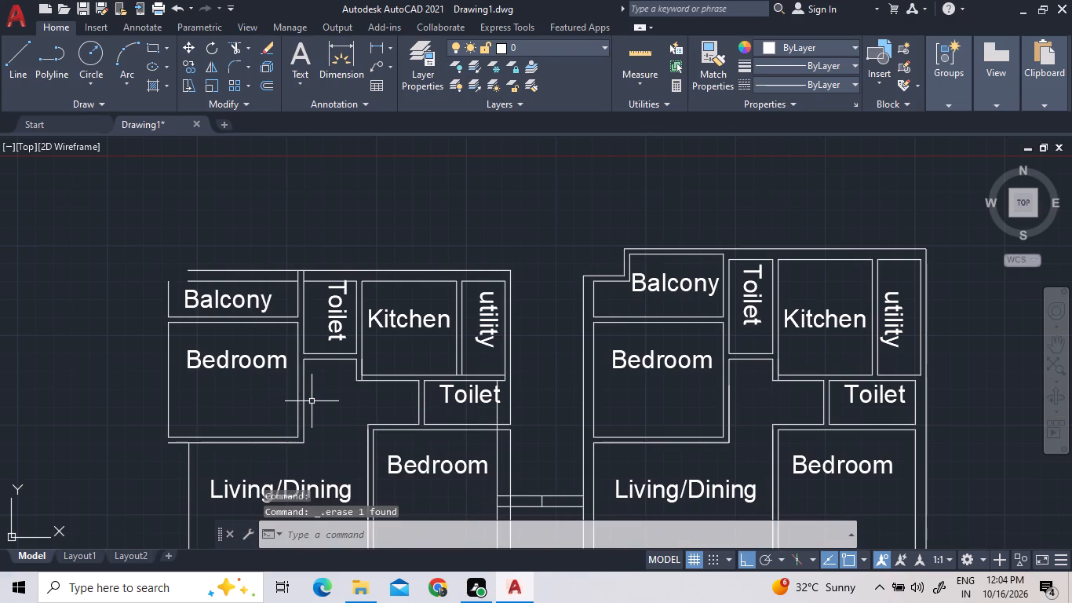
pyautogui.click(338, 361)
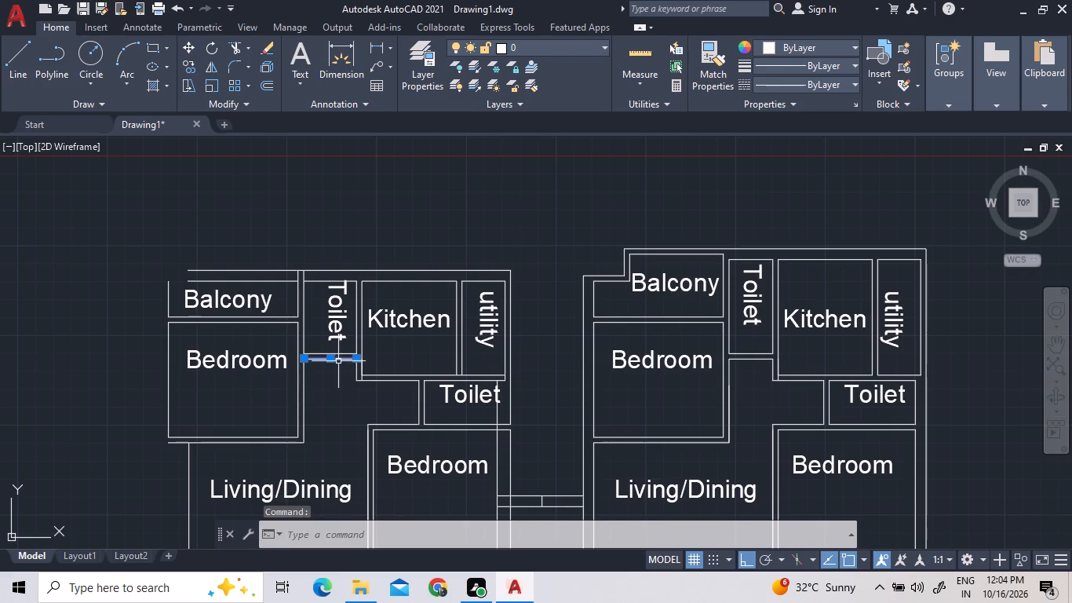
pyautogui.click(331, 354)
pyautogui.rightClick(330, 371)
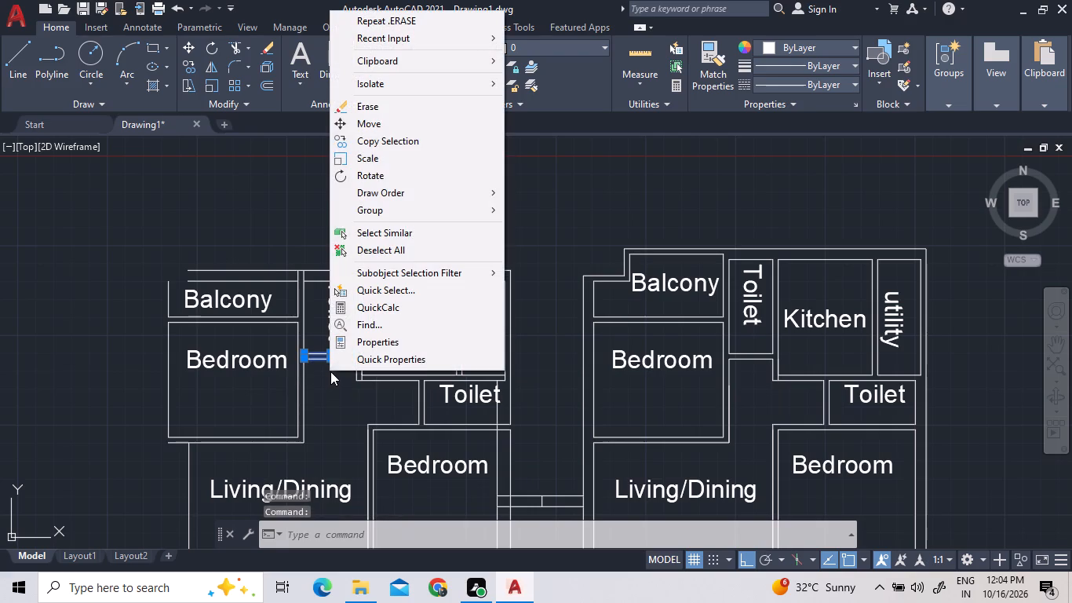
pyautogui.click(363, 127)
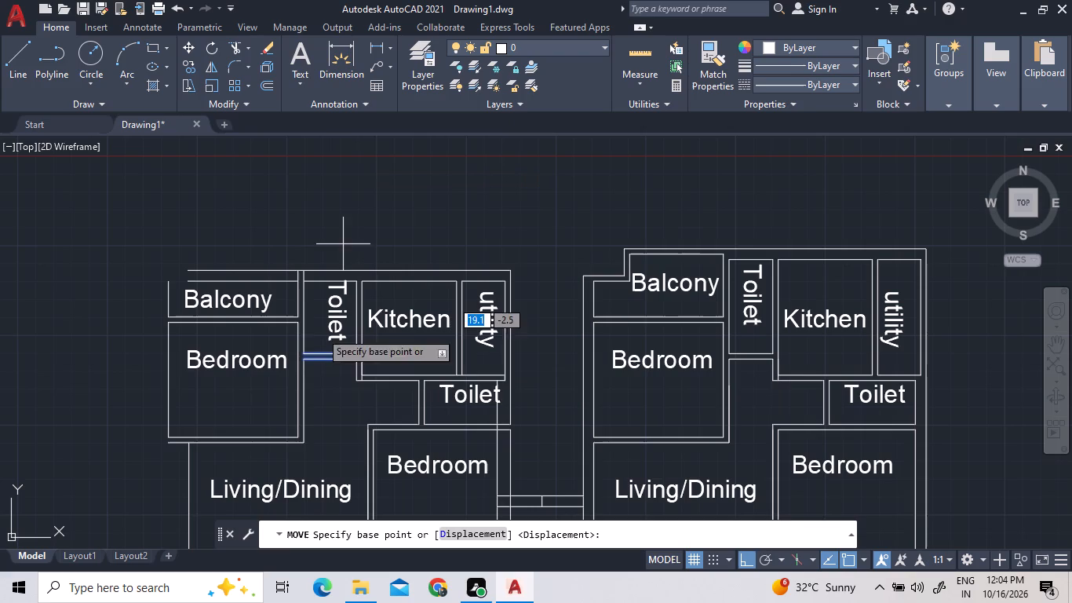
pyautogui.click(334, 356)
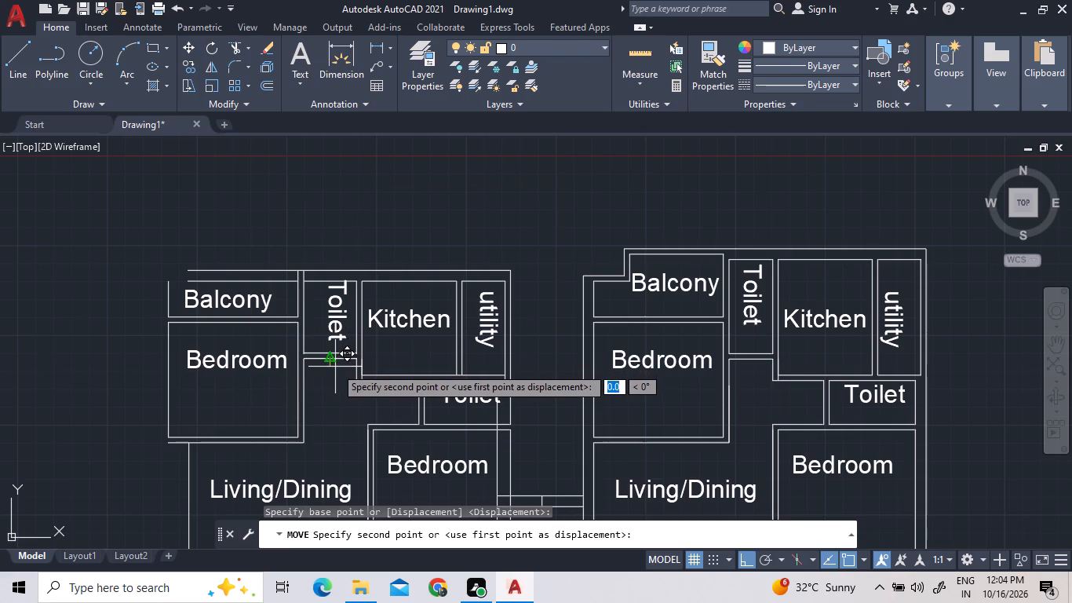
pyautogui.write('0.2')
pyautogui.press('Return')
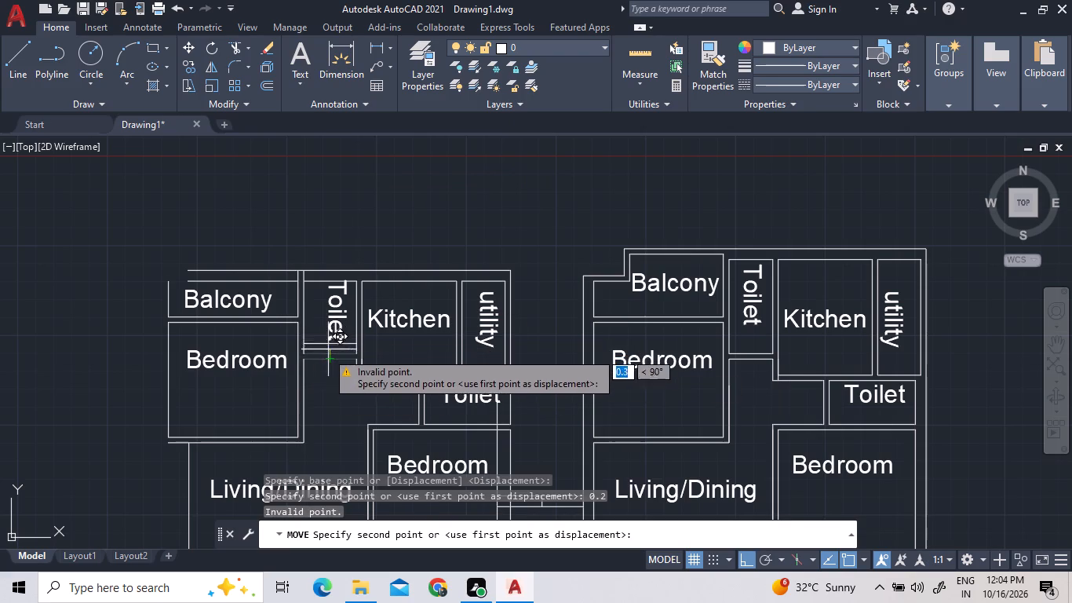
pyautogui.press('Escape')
# Move both lower wall lines of the left block's upper Toilet straight down by 0.2.
pyautogui.click(326, 364)
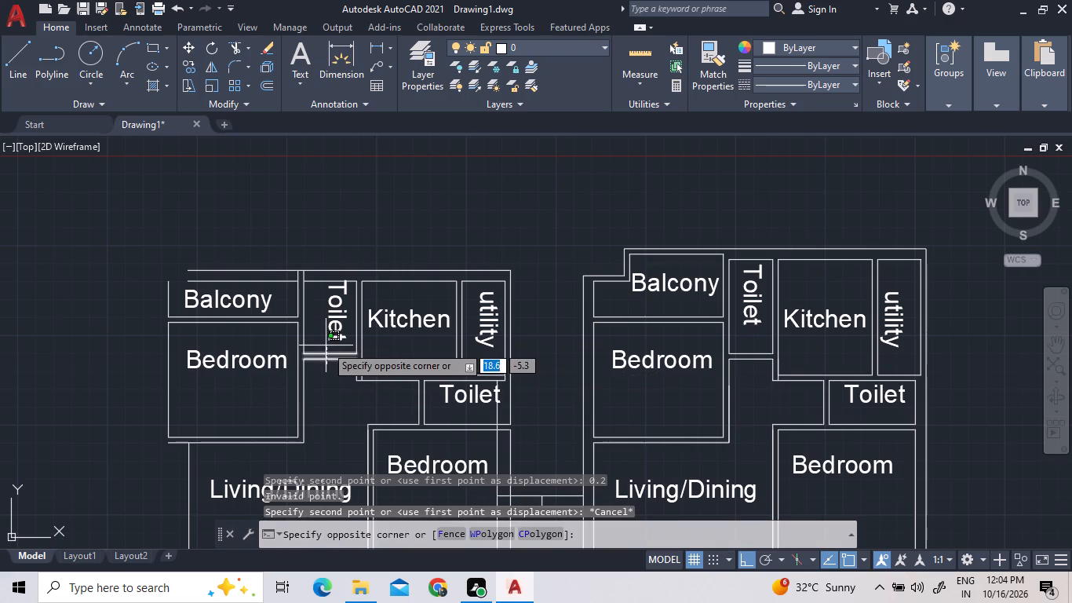
pyautogui.click(326, 345)
pyautogui.rightClick(326, 345)
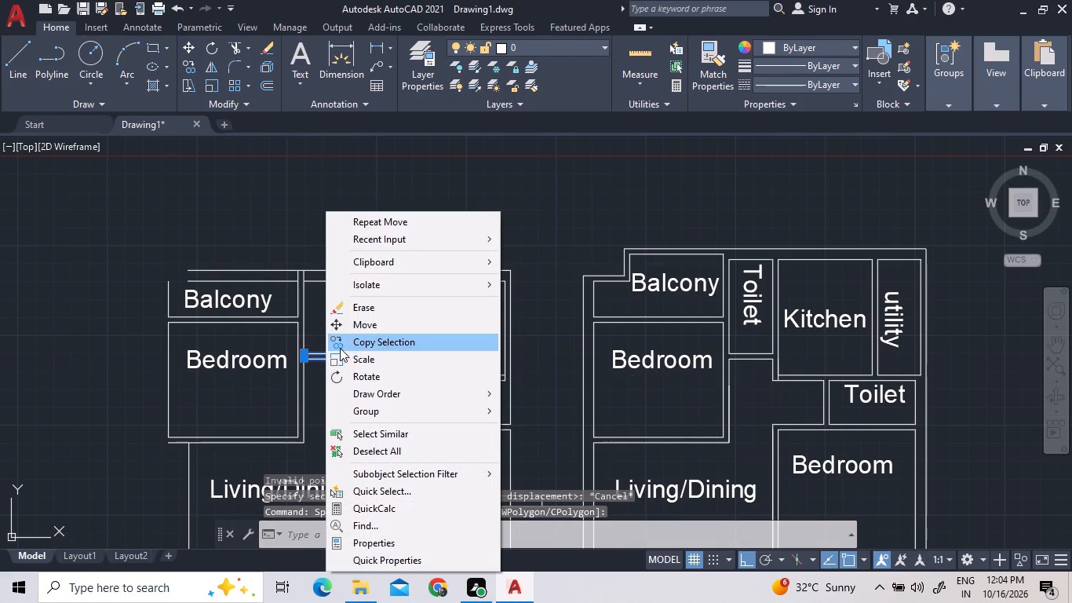
pyautogui.click(363, 329)
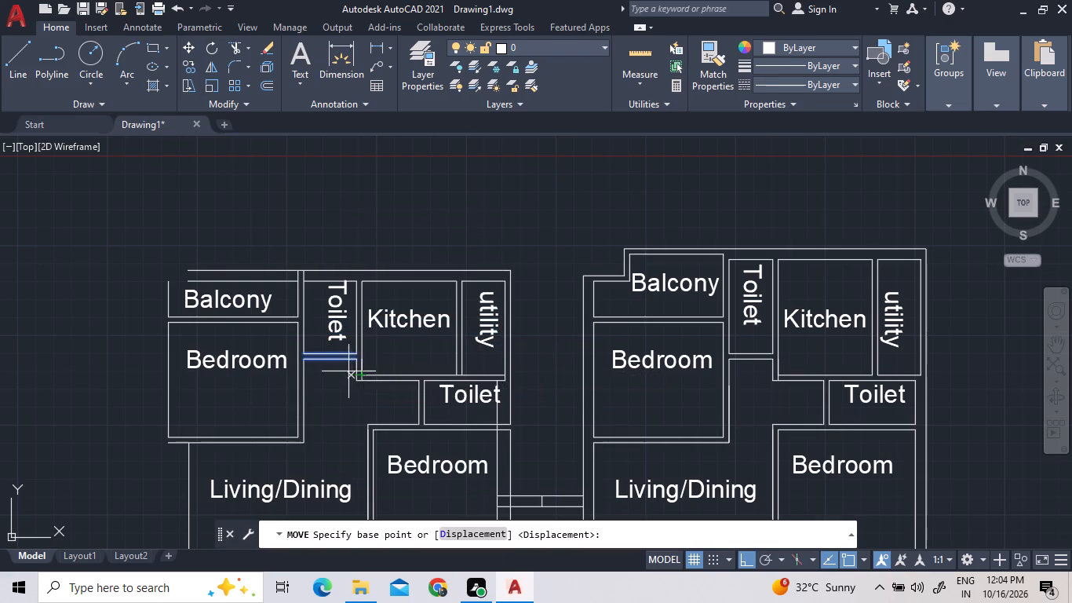
pyautogui.click(330, 359)
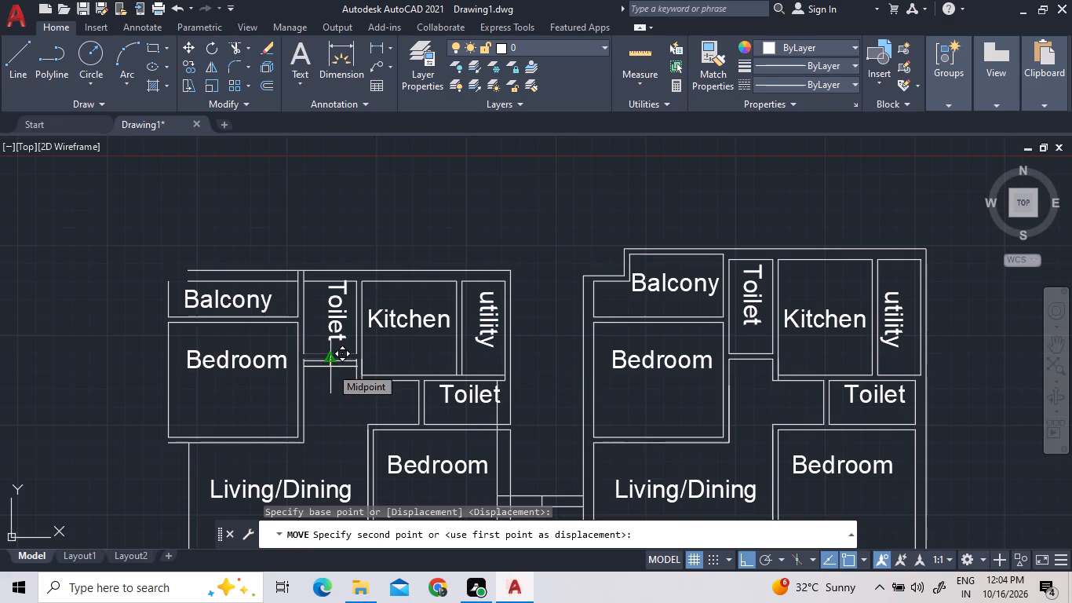
pyautogui.write('0.2')
pyautogui.press('Return')
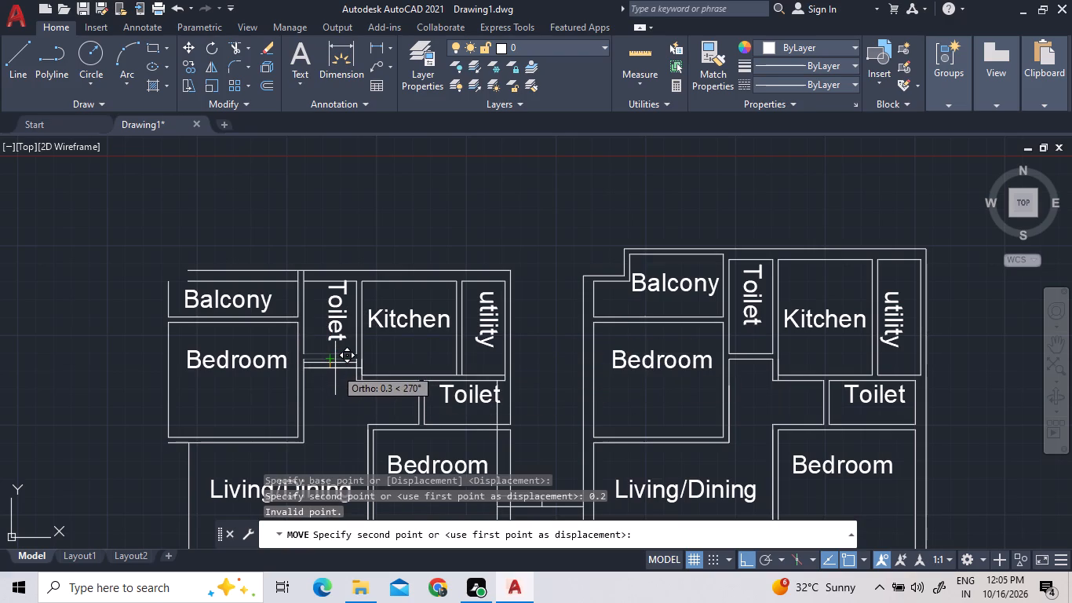
pyautogui.write('0.')
pyautogui.press('2')
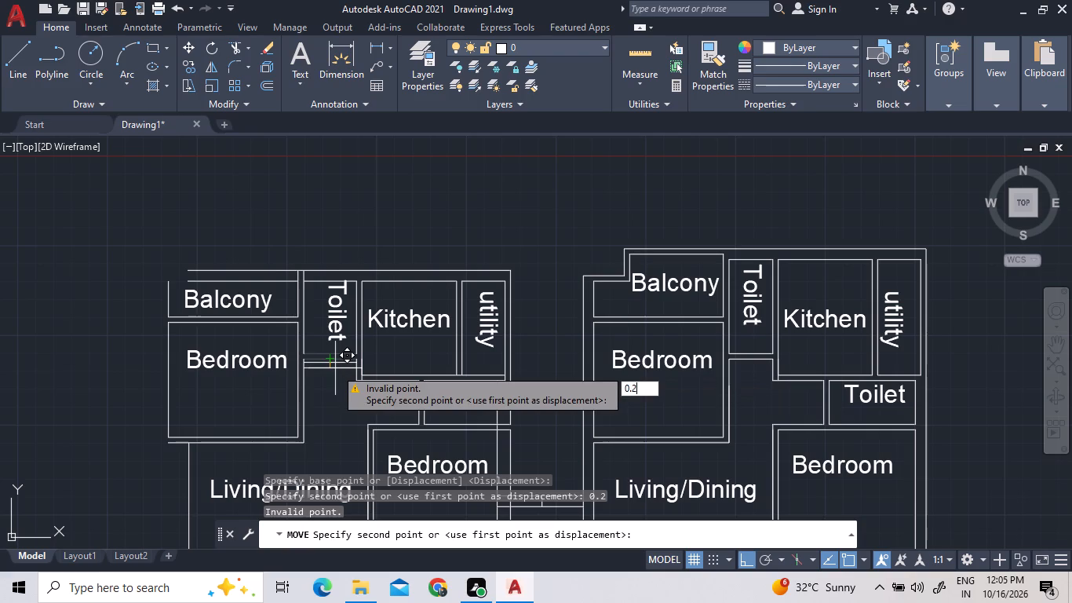
pyautogui.press('Return')
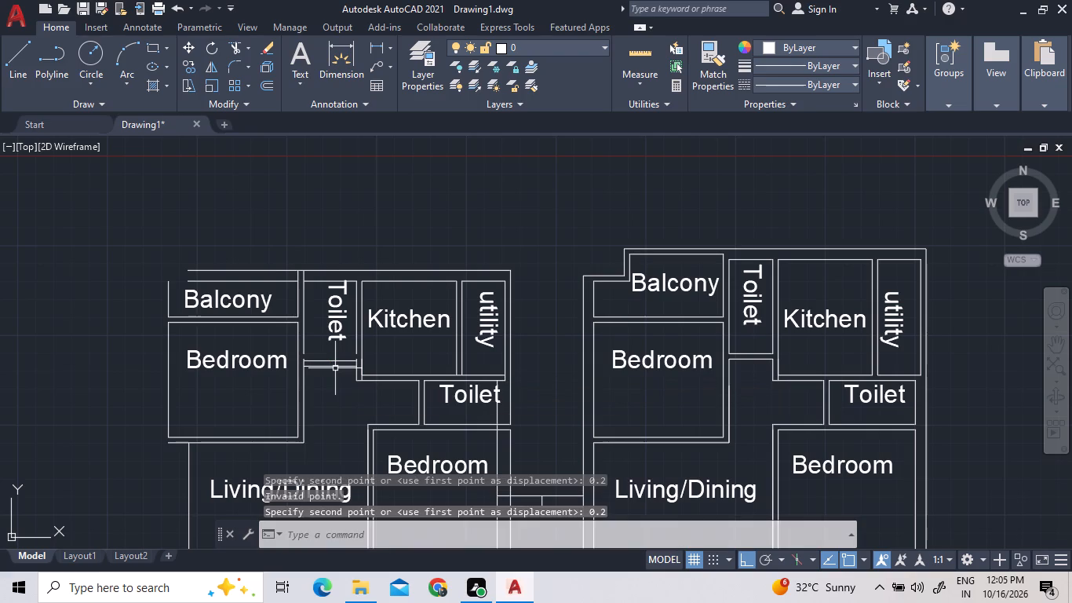
# Extend the inner side wall lines of the left block's upper Toilet down to its lower wall.
pyautogui.write('ex')
pyautogui.press('space')
pyautogui.press('space')
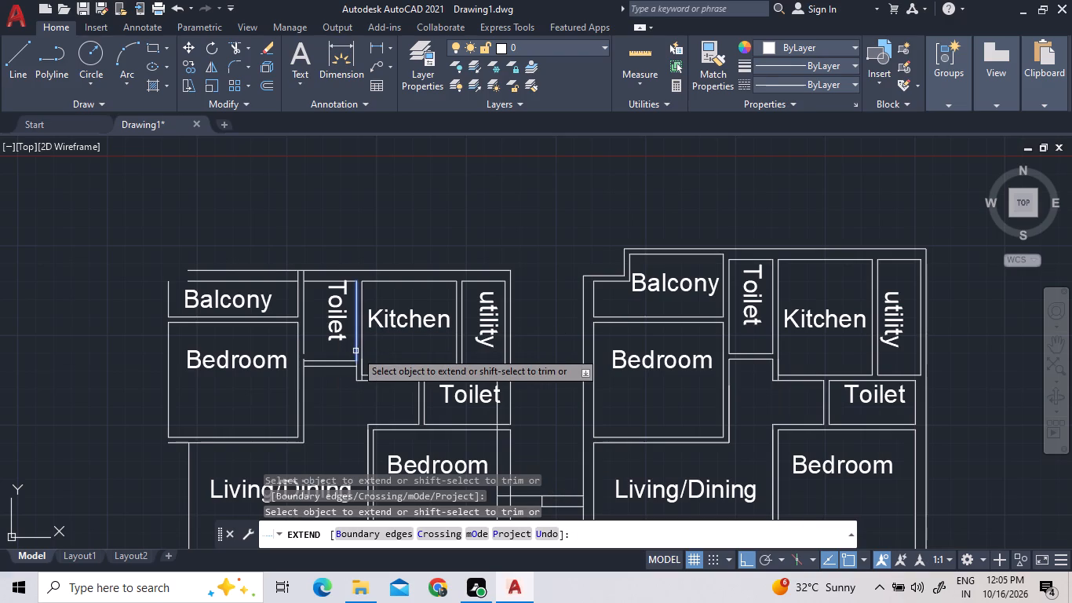
pyautogui.click(356, 351)
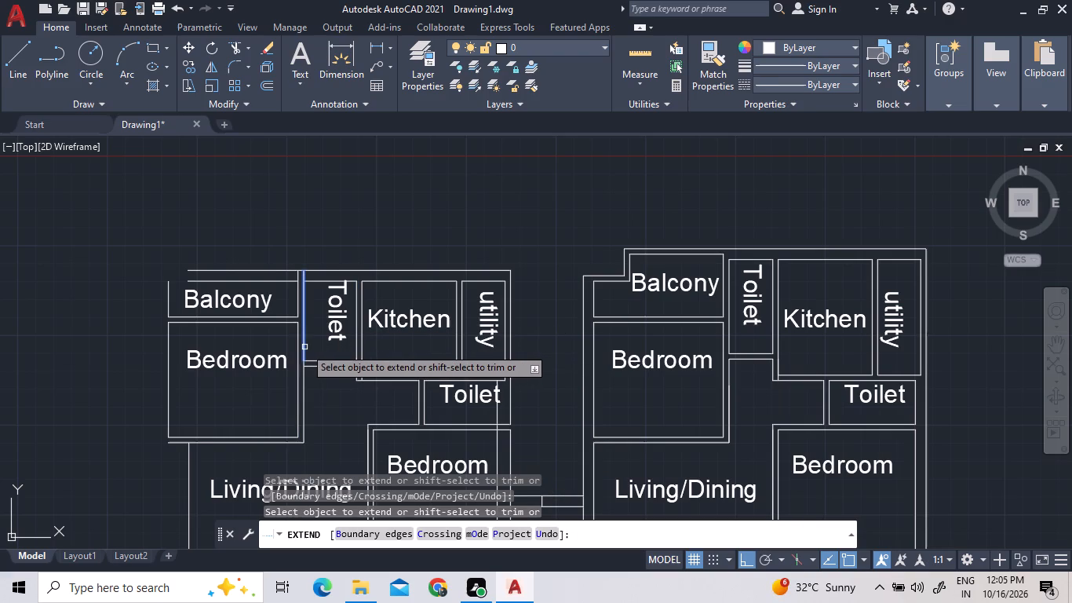
pyautogui.click(304, 347)
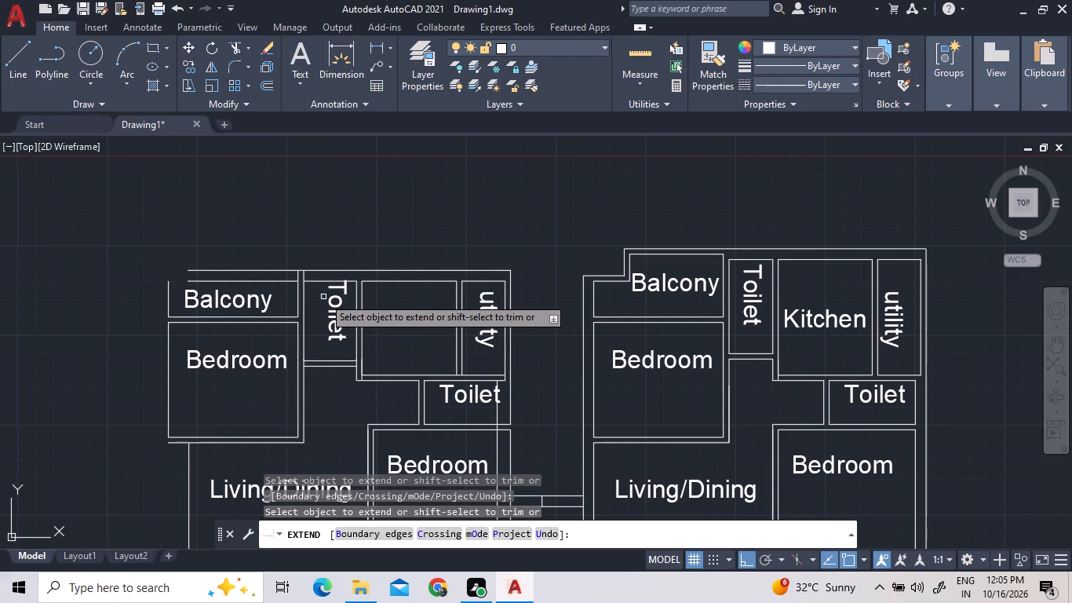
pyautogui.press('Escape')
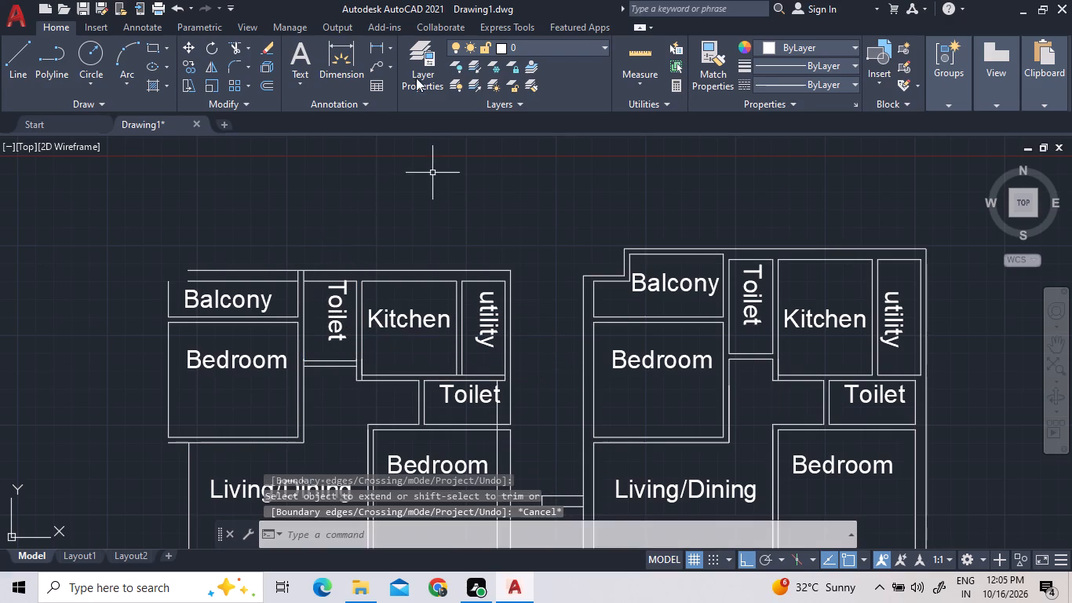
# Measure the width and depth of the left block's Balcony.
pyautogui.click(627, 60)
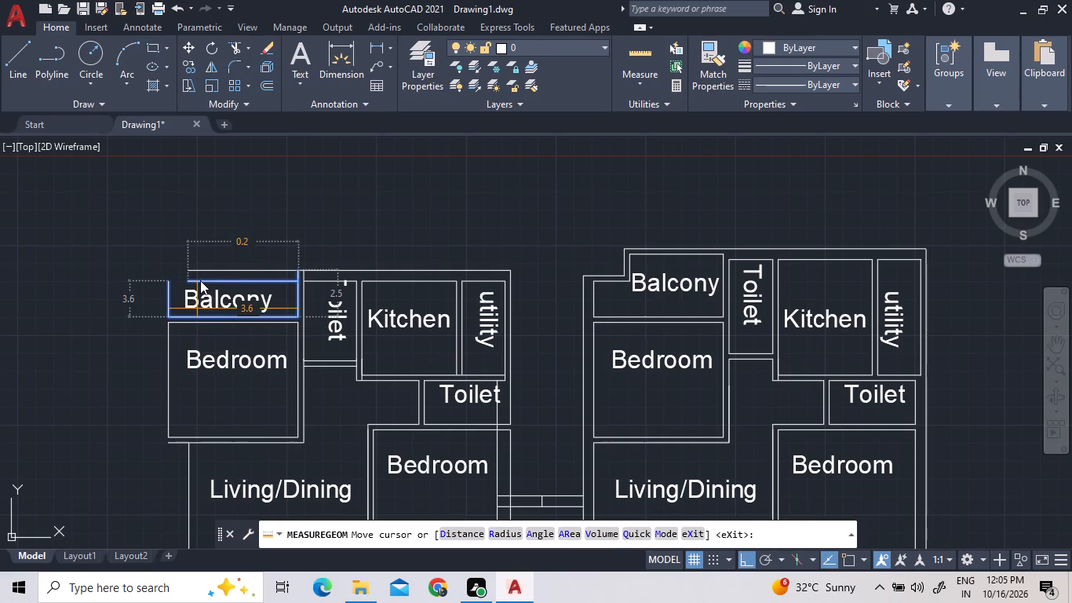
pyautogui.press('Escape')
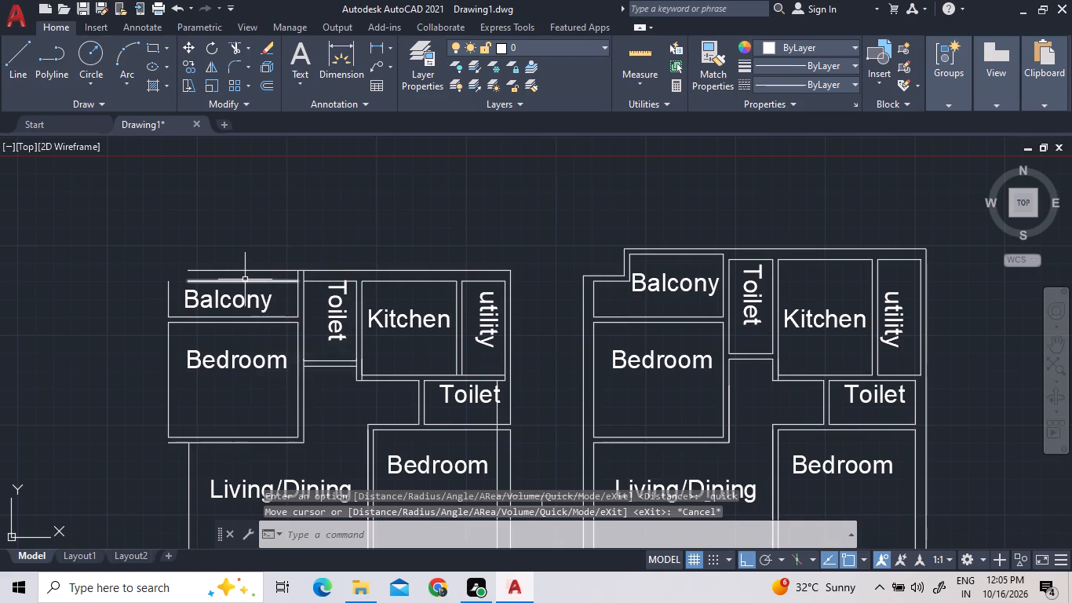
# Delete the inner upper wall line of the left block's Balcony.
pyautogui.click(245, 280)
pyautogui.rightClick(245, 280)
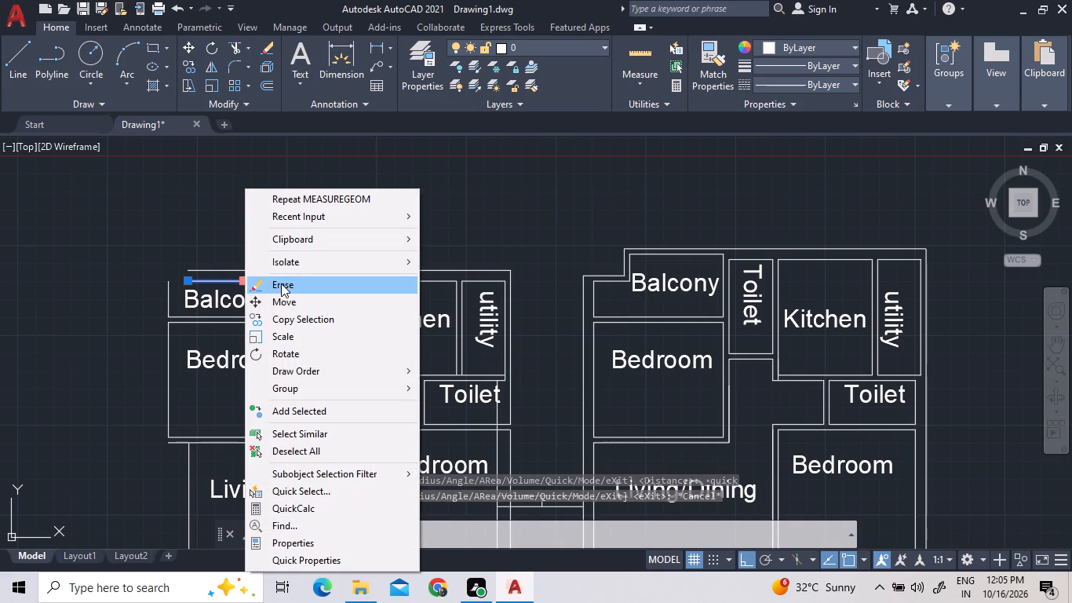
pyautogui.click(281, 283)
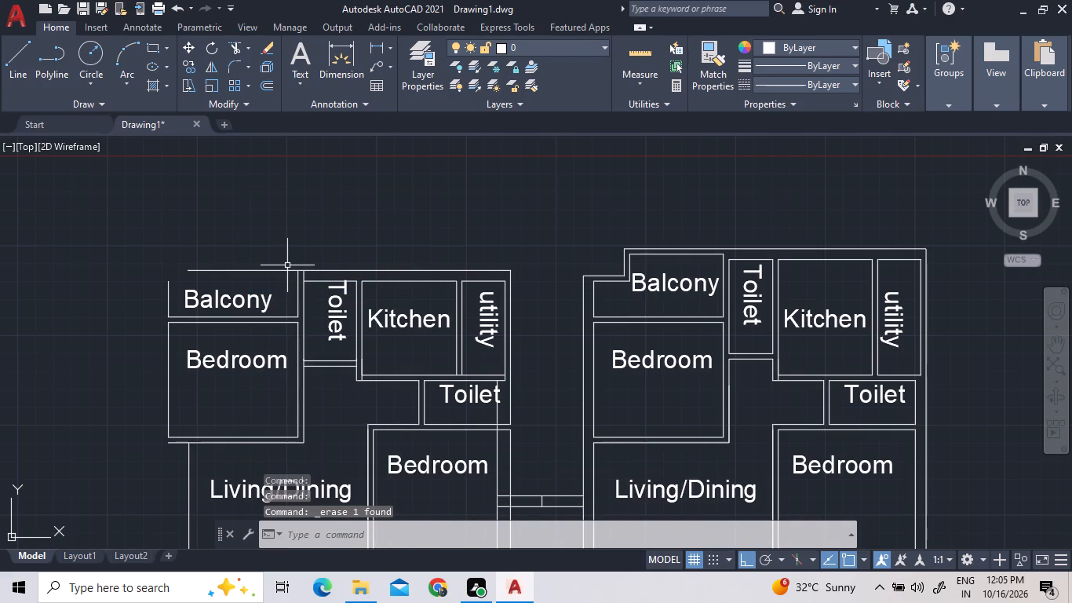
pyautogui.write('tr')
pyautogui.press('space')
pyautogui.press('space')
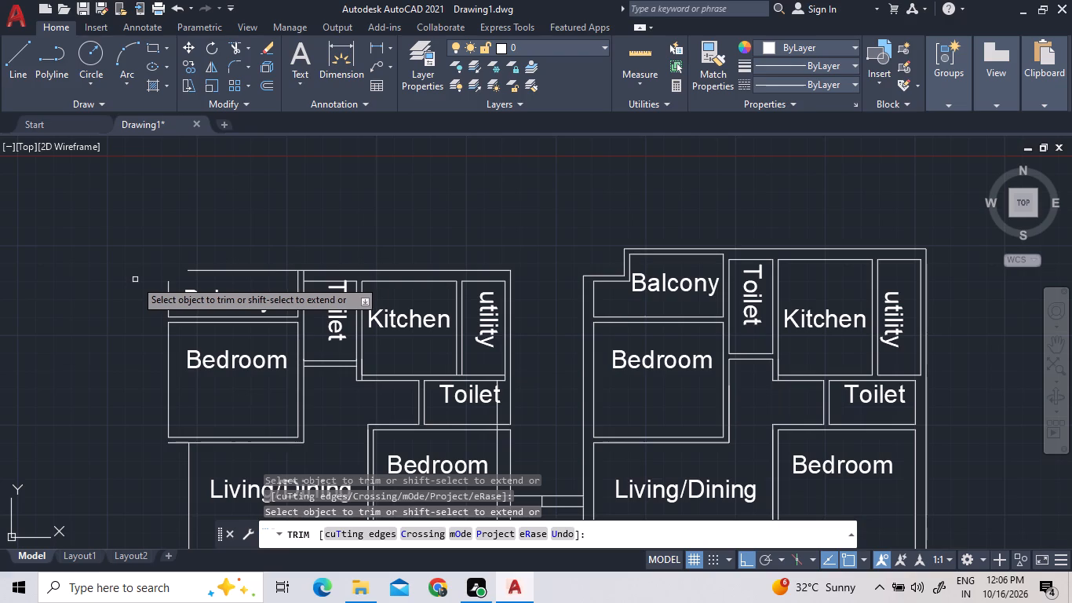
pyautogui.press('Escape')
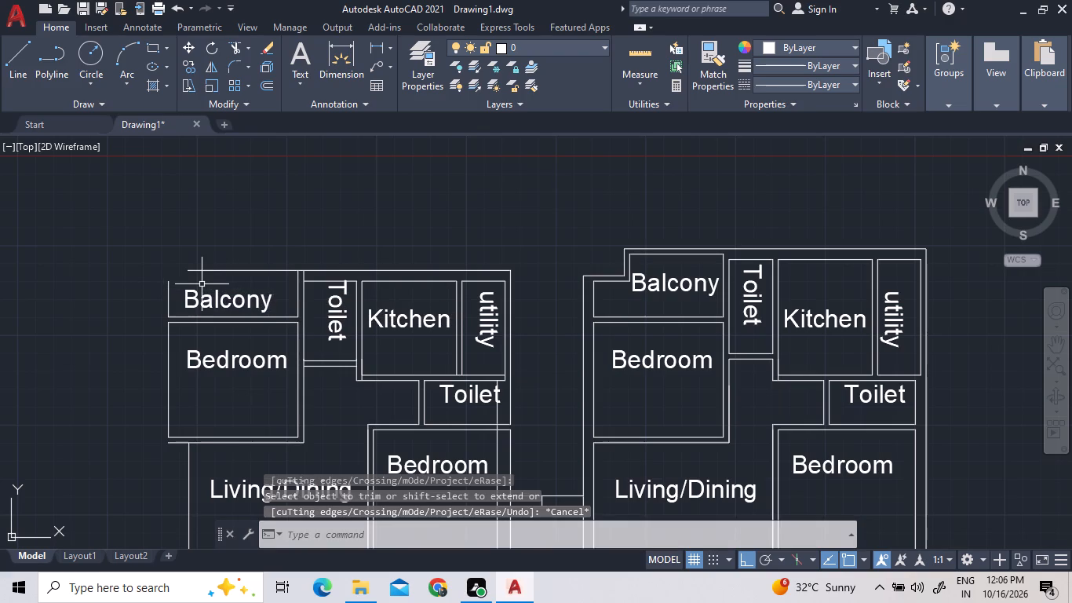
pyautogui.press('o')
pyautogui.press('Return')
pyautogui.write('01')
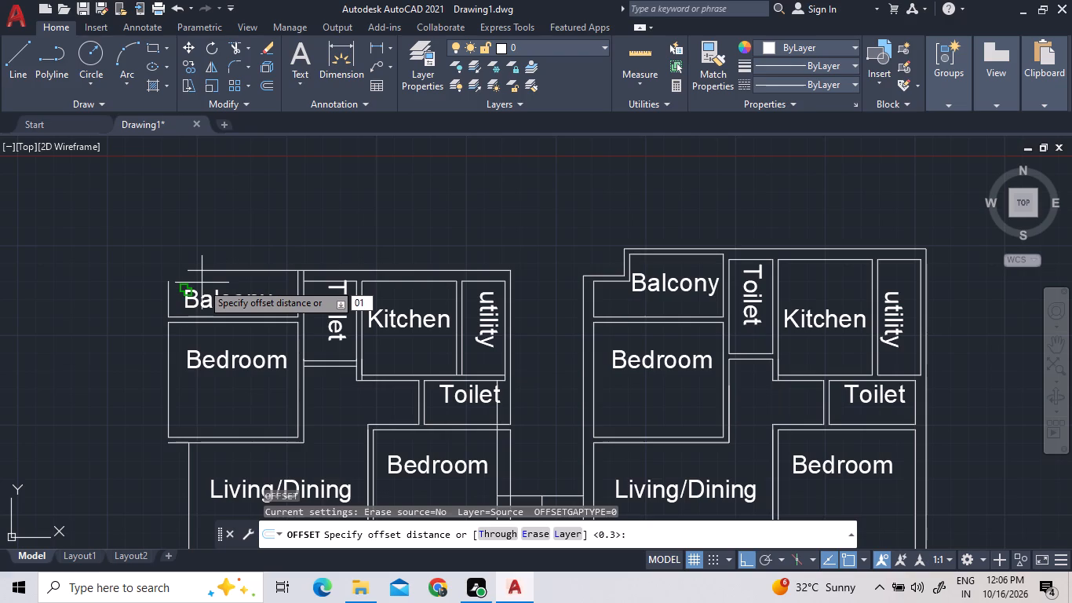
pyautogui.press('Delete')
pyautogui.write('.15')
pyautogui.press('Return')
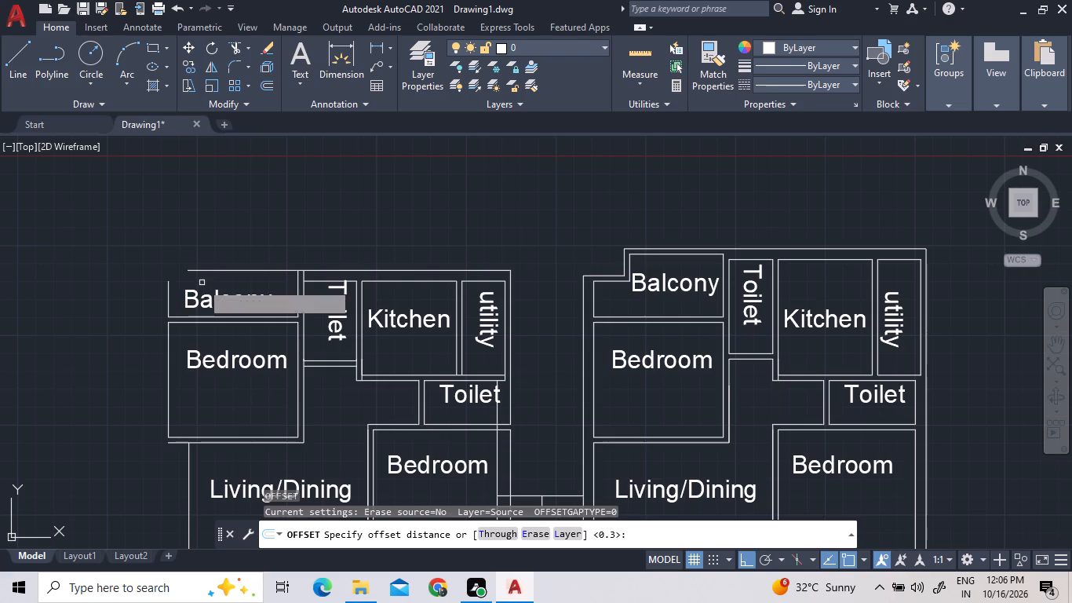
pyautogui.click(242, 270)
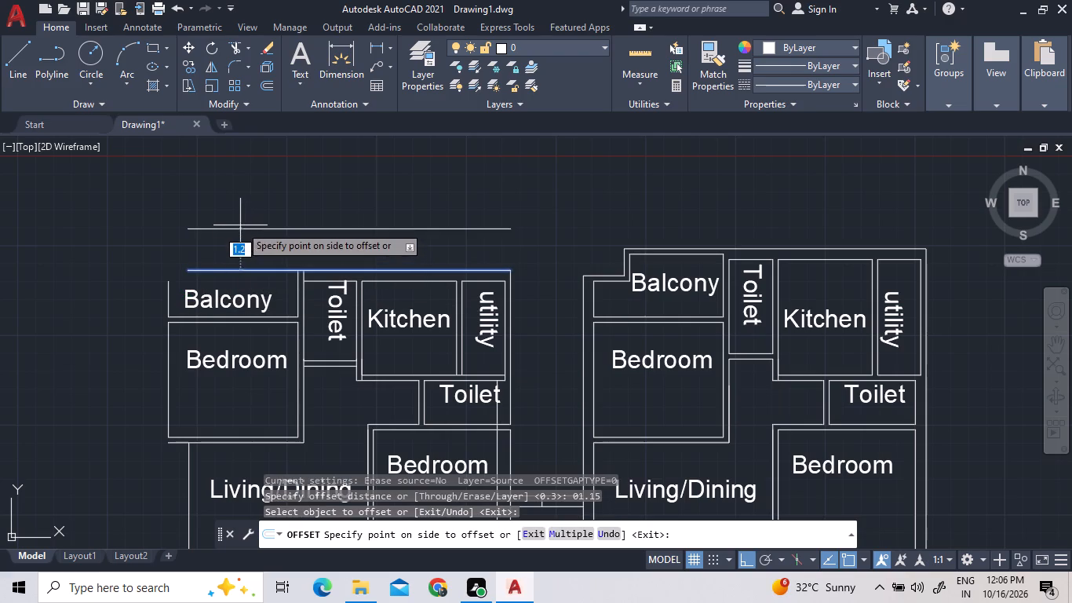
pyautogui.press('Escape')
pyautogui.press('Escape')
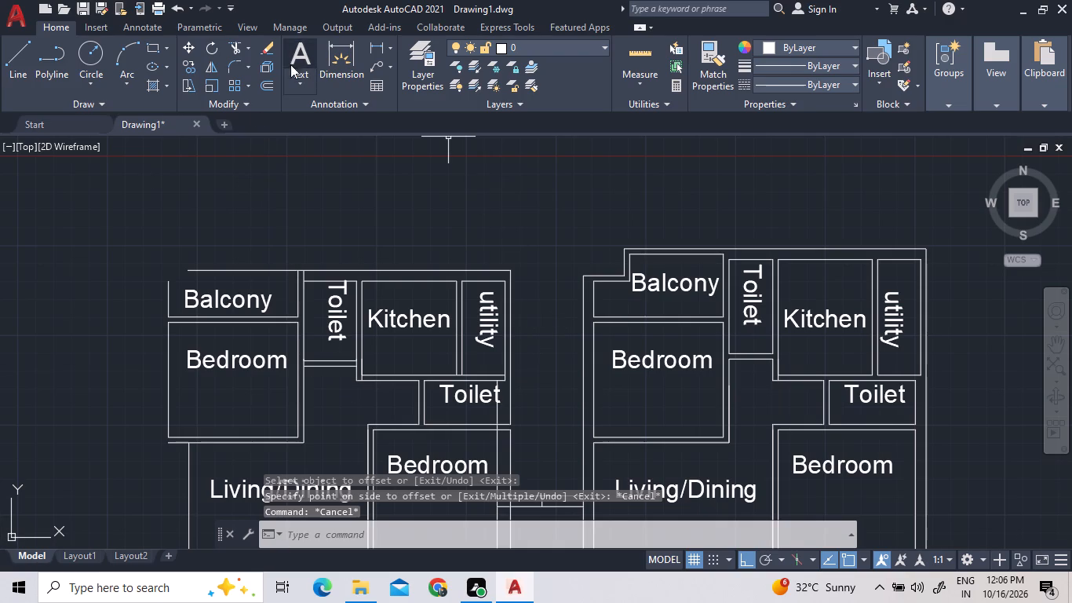
# Offset the left block's outer upper wall line 0.15 inward, toward the Balcony.
pyautogui.click(268, 81)
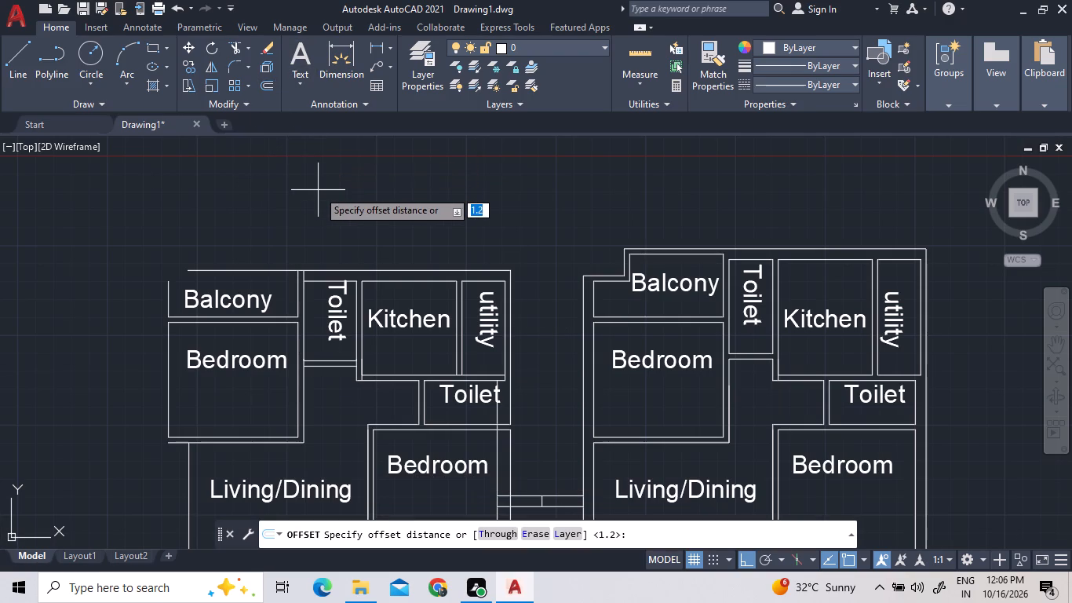
pyautogui.write('0.15')
pyautogui.press('Return')
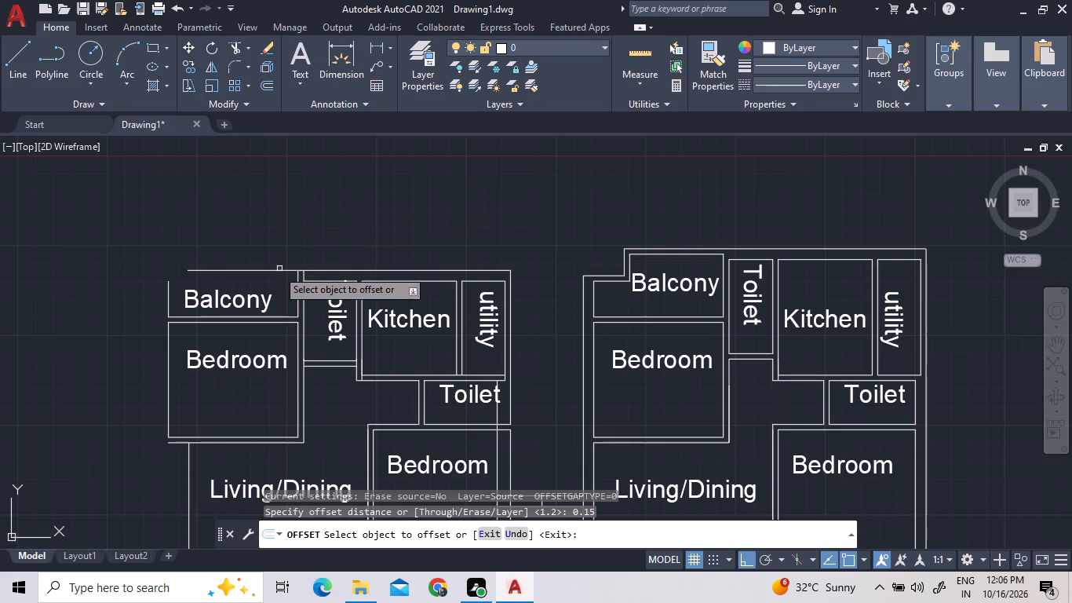
pyautogui.click(271, 269)
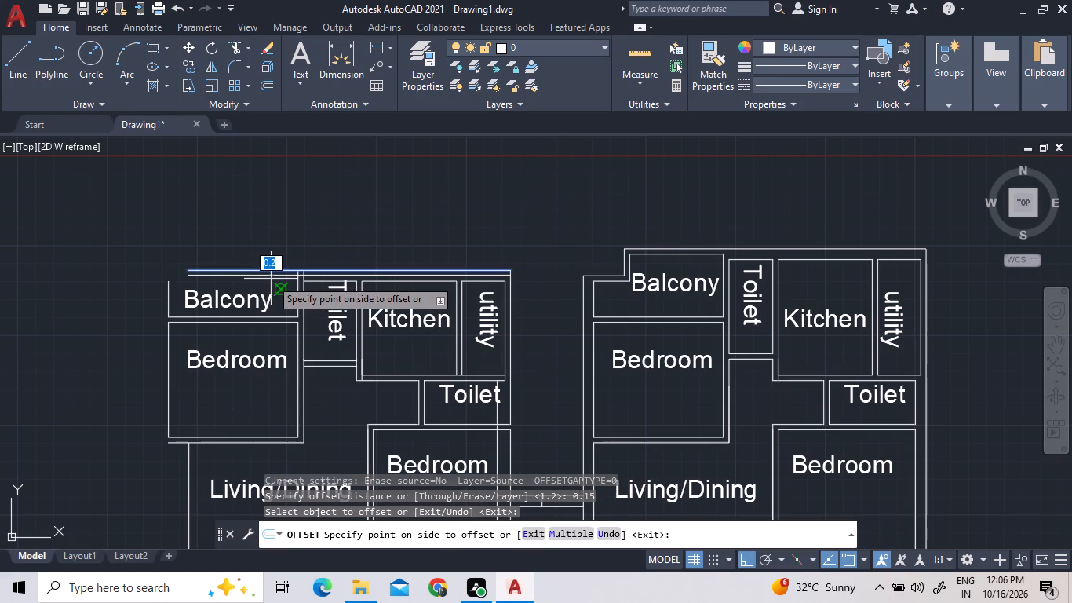
pyautogui.click(269, 280)
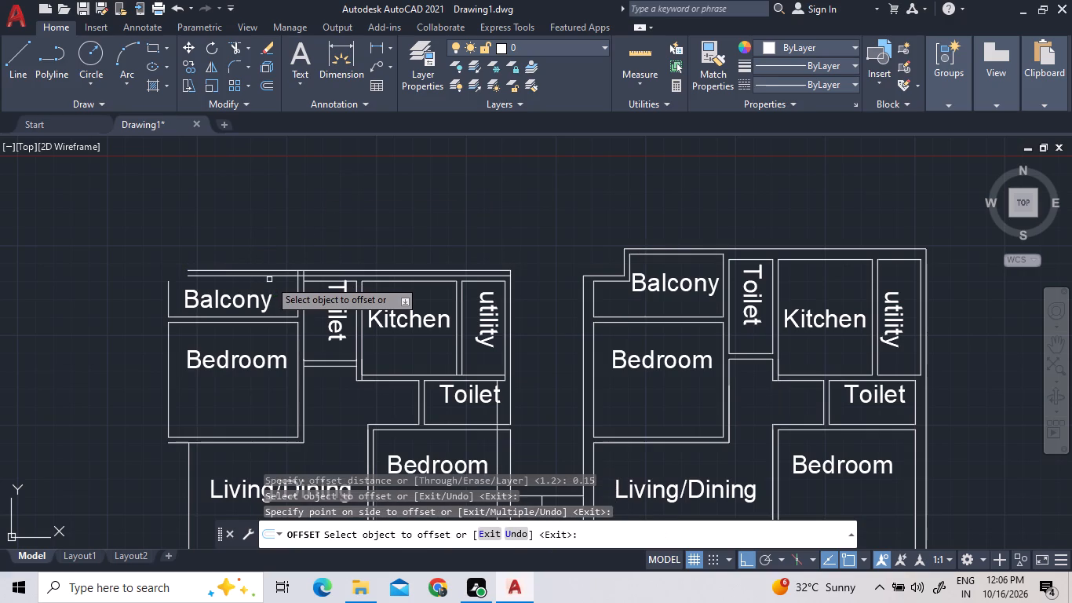
pyautogui.press('r')
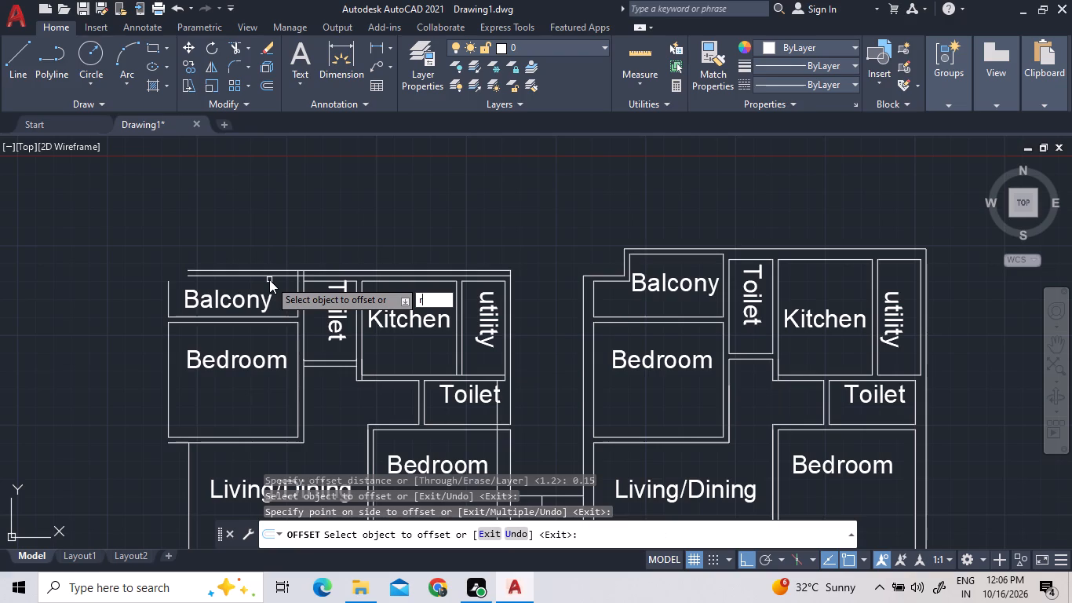
pyautogui.press('BackSpace')
pyautogui.write('tr')
pyautogui.press('space')
pyautogui.press('space')
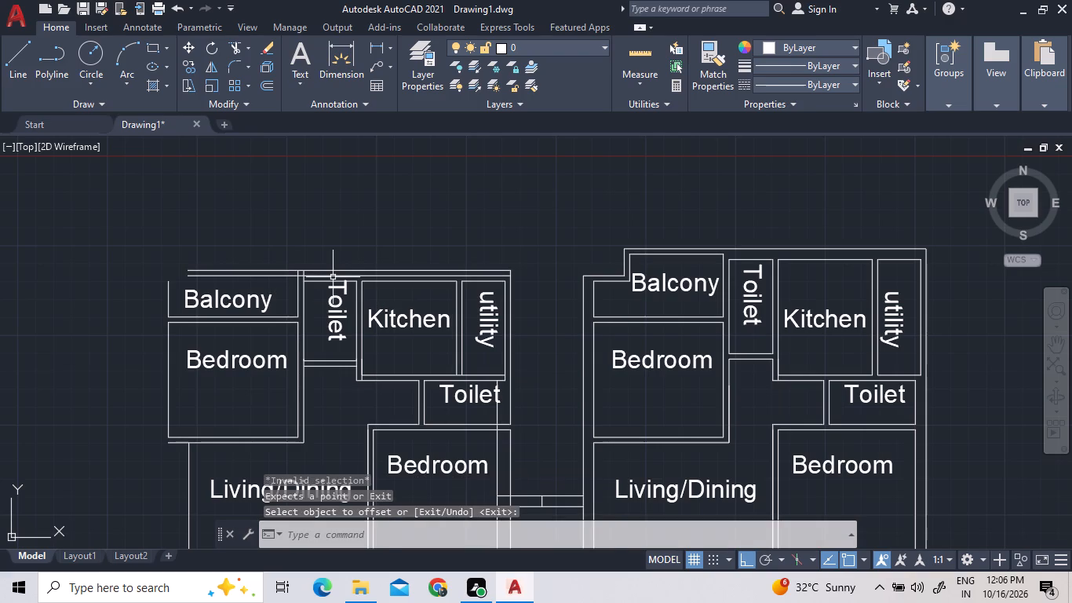
pyautogui.scroll(1, 333, 277)
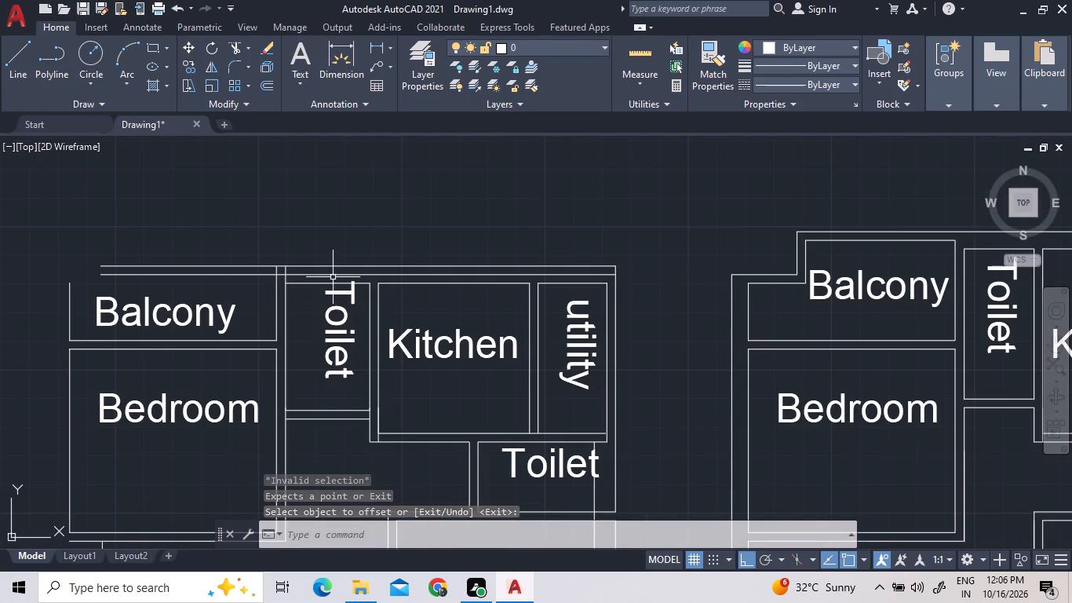
# Trim the left block's new inner upper wall line beyond the Balcony, along with the overlapping stub of the Balcony's inner side wall line.
pyautogui.write('tr')
pyautogui.press('space')
pyautogui.press('space')
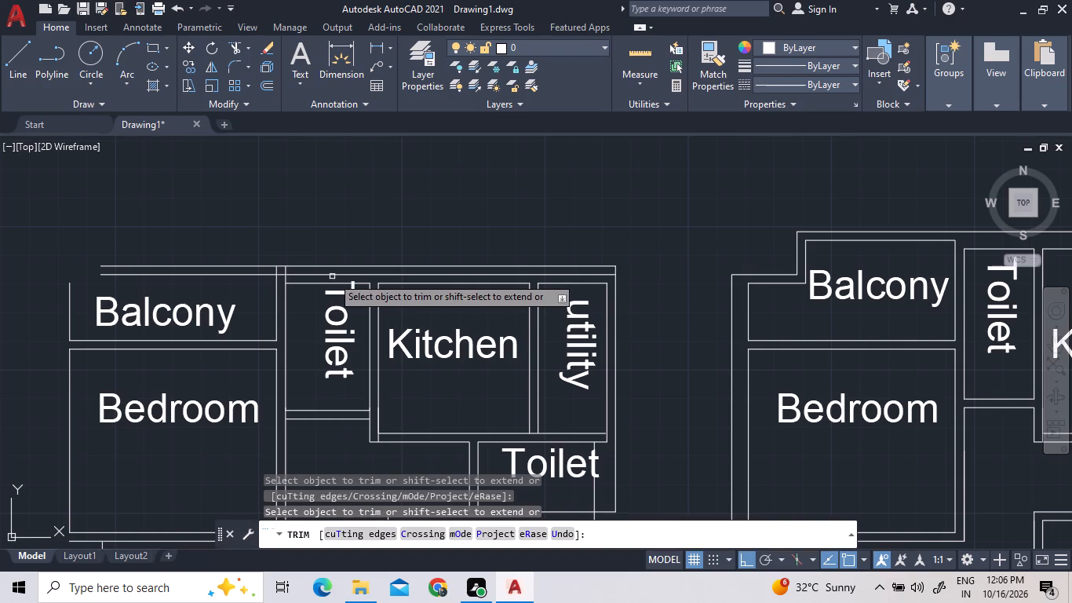
pyautogui.click(333, 272)
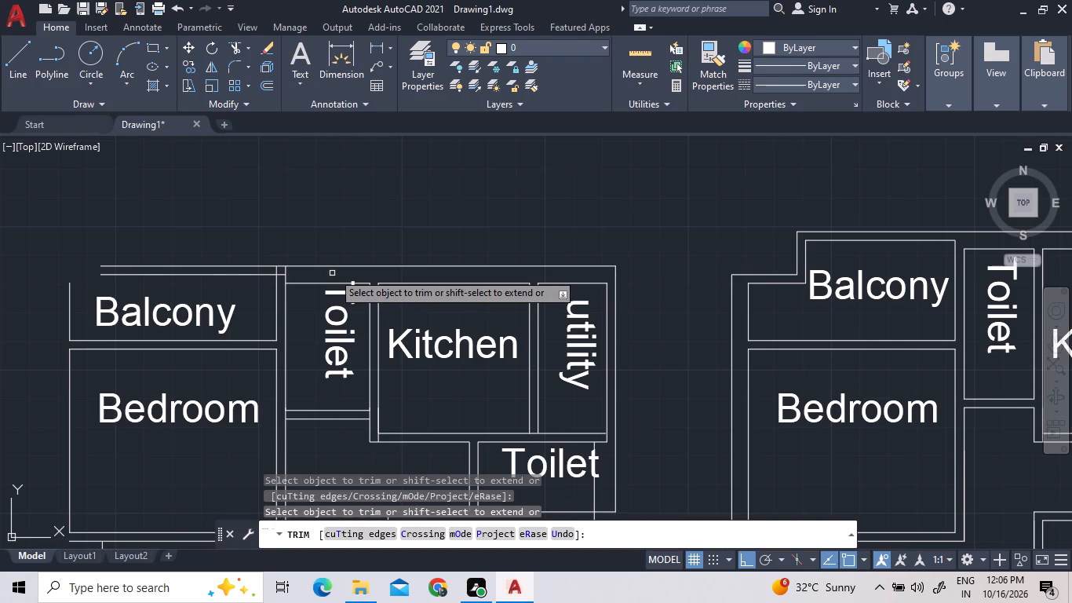
pyautogui.click(280, 273)
pyautogui.click(274, 270)
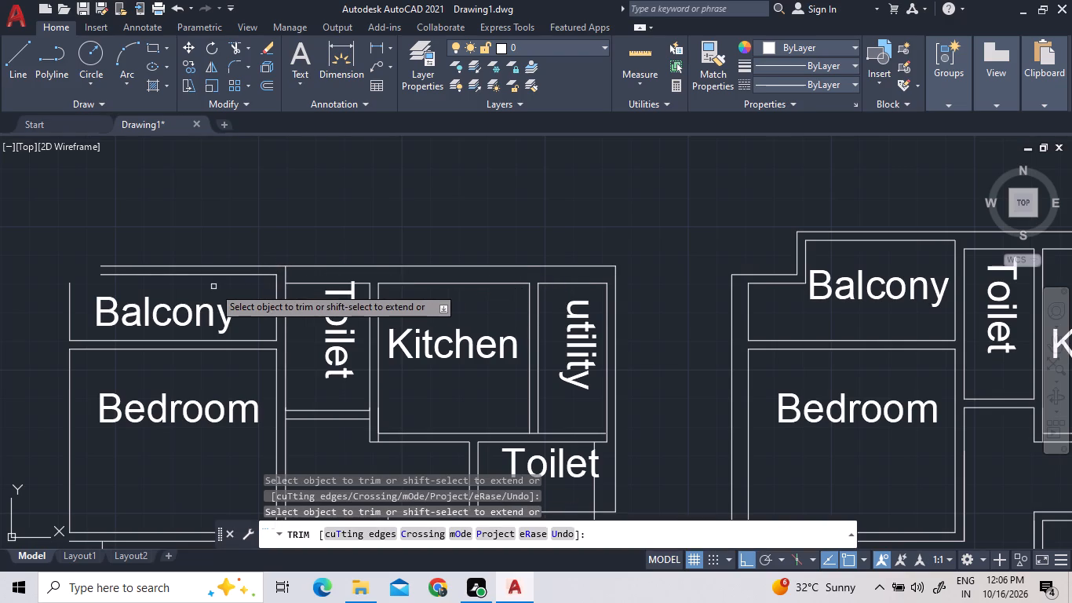
# Measure the depth of the left block's upper Bedroom.
pyautogui.scroll(-1, 213, 287)
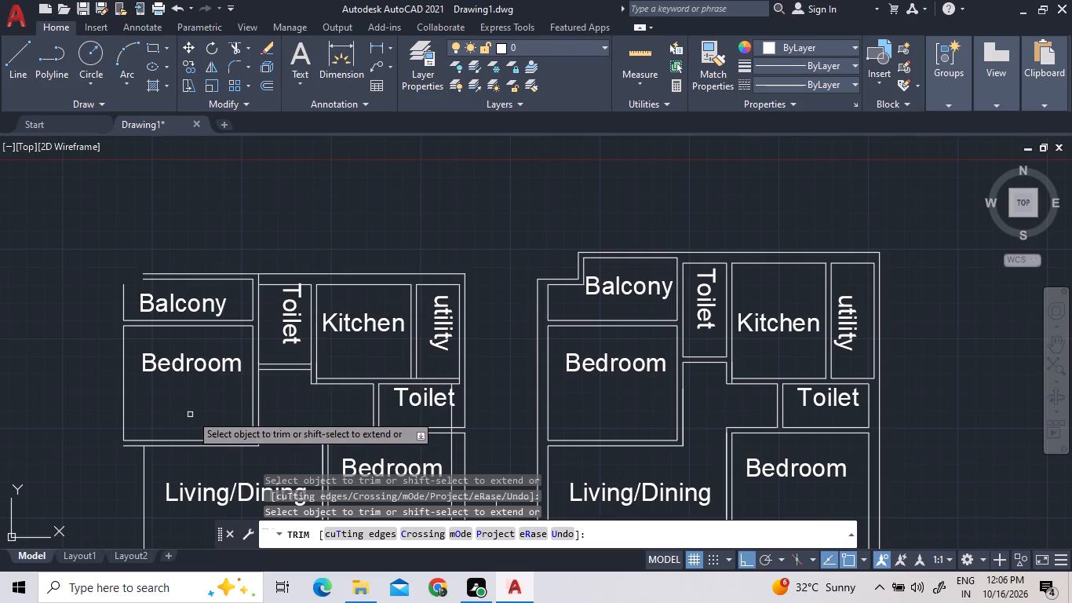
pyautogui.click(644, 58)
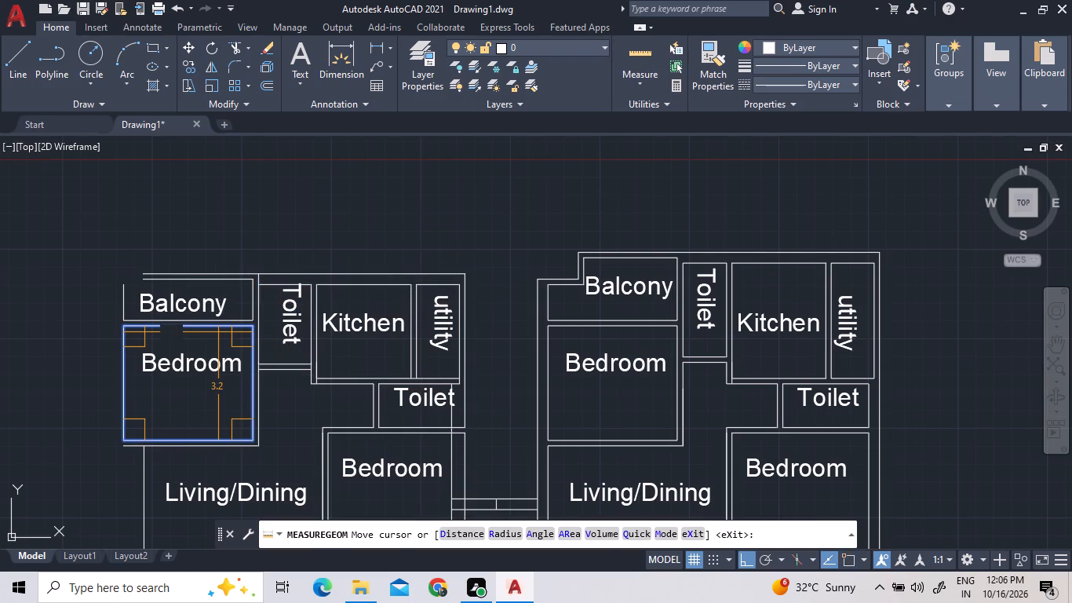
pyautogui.press('Escape')
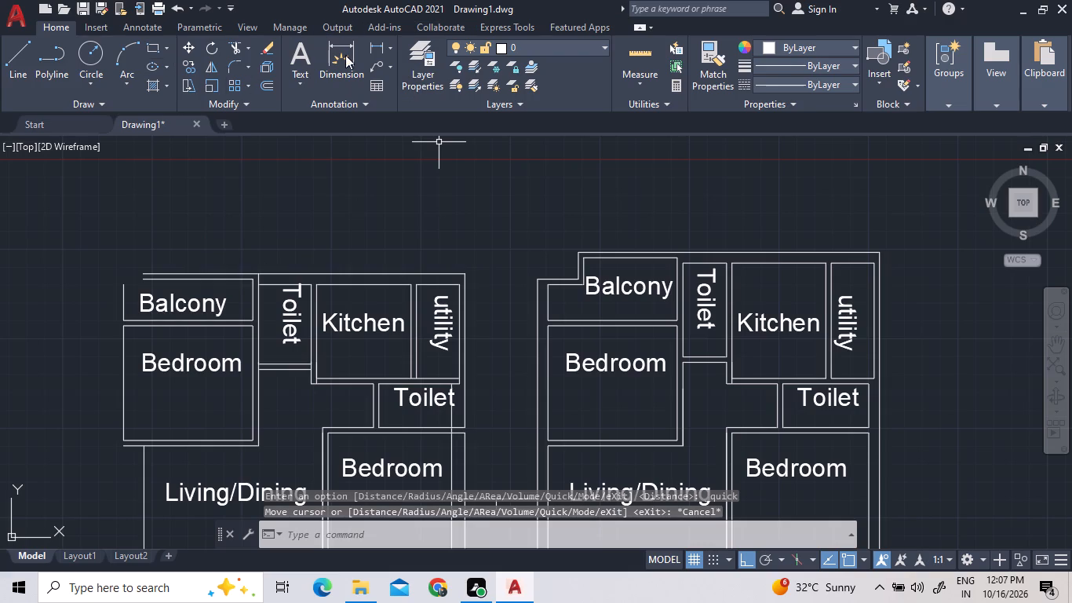
# Offset the left-hand wall lines of the left block's Balcony and upper Bedroom 0.3 outward.
pyautogui.click(275, 79)
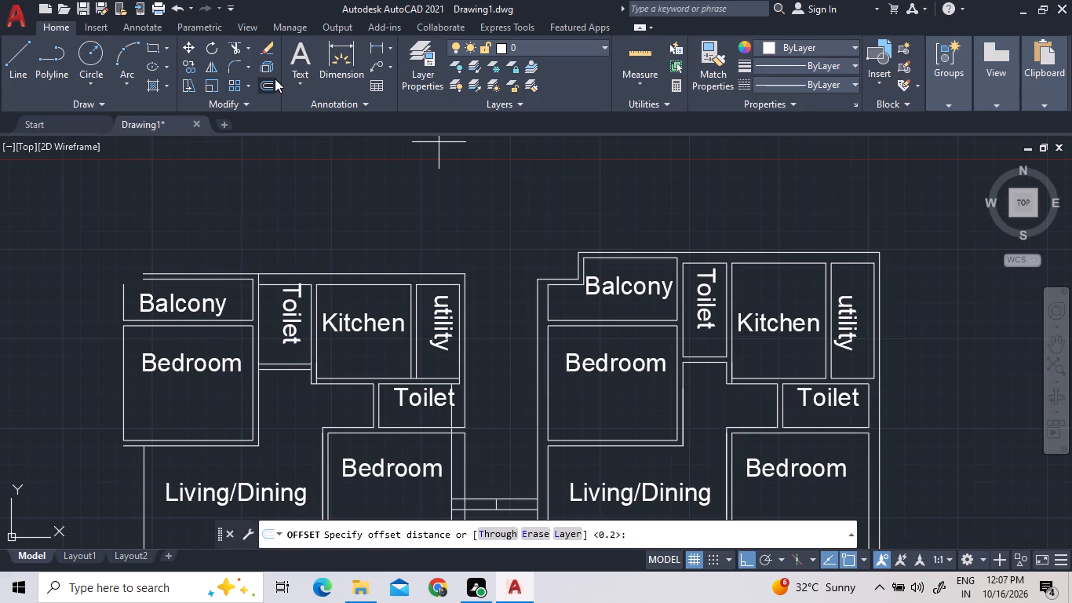
pyautogui.write('0.3')
pyautogui.press('Return')
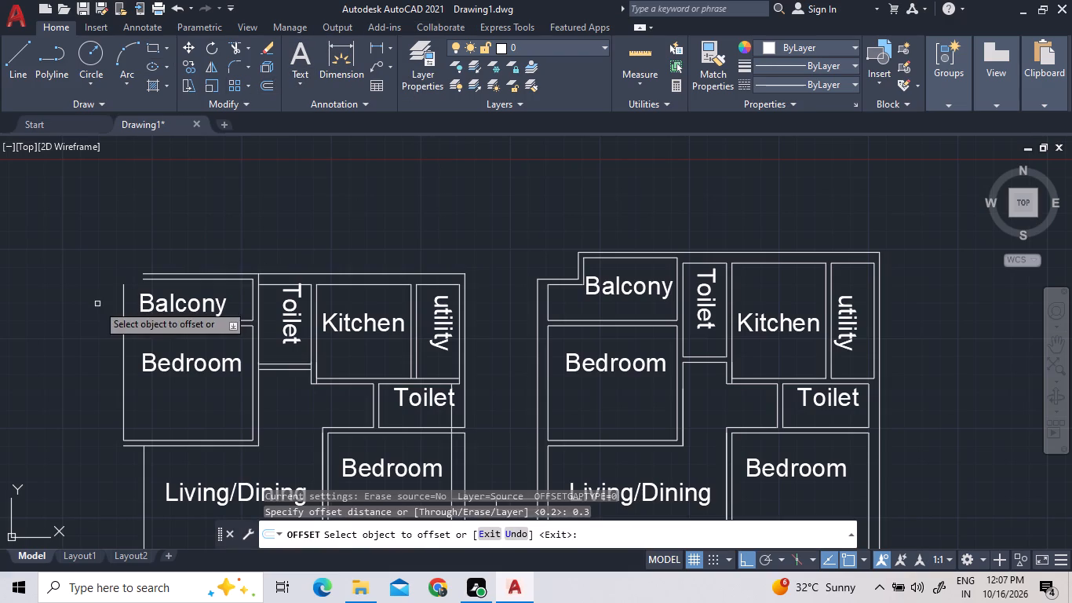
pyautogui.click(125, 303)
pyautogui.click(101, 304)
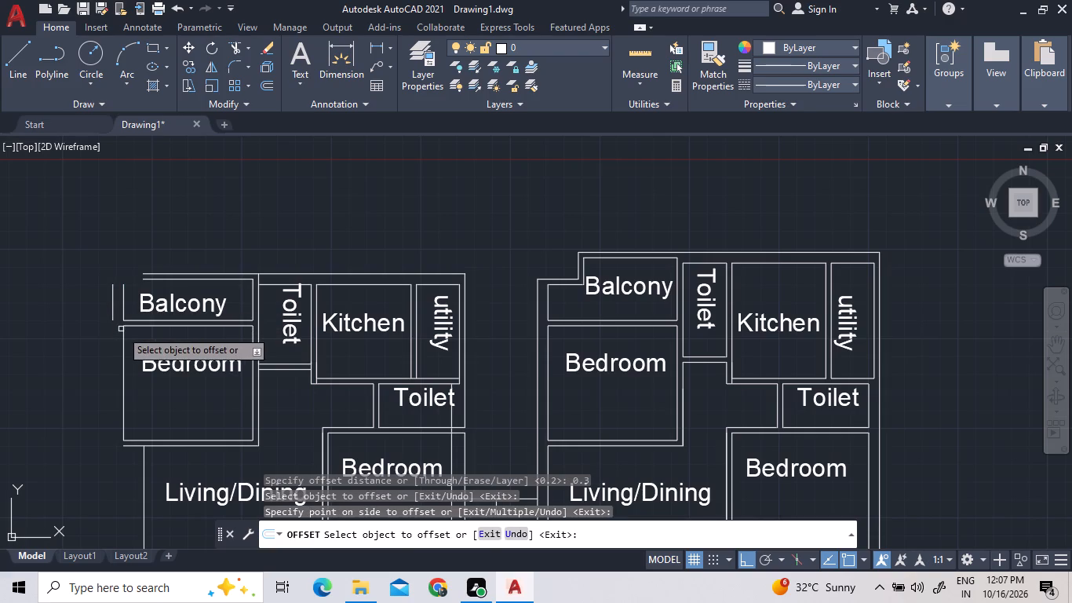
pyautogui.click(126, 340)
pyautogui.click(122, 338)
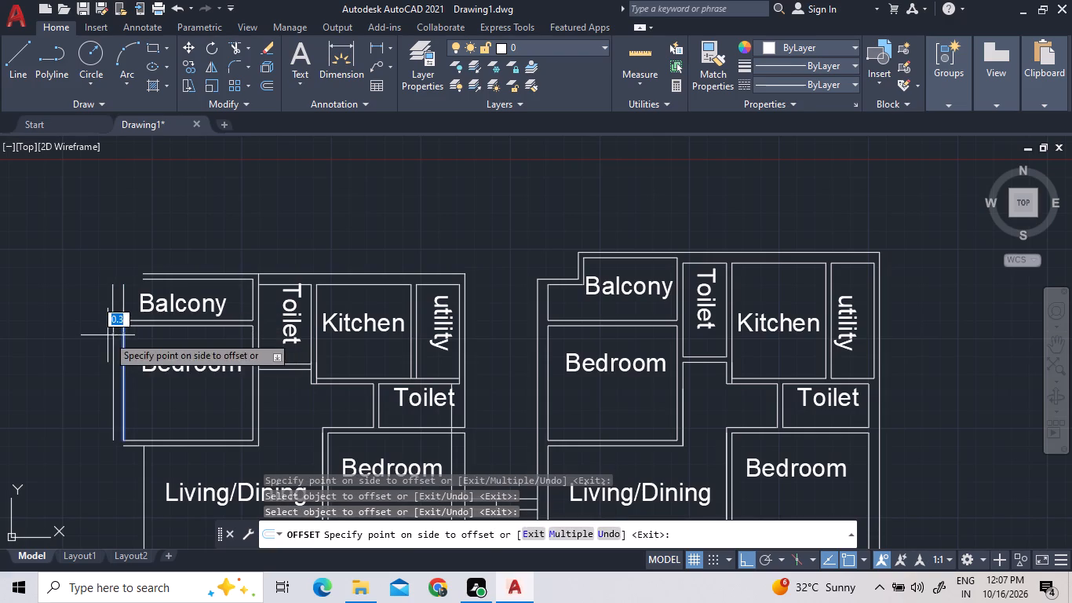
pyautogui.click(107, 334)
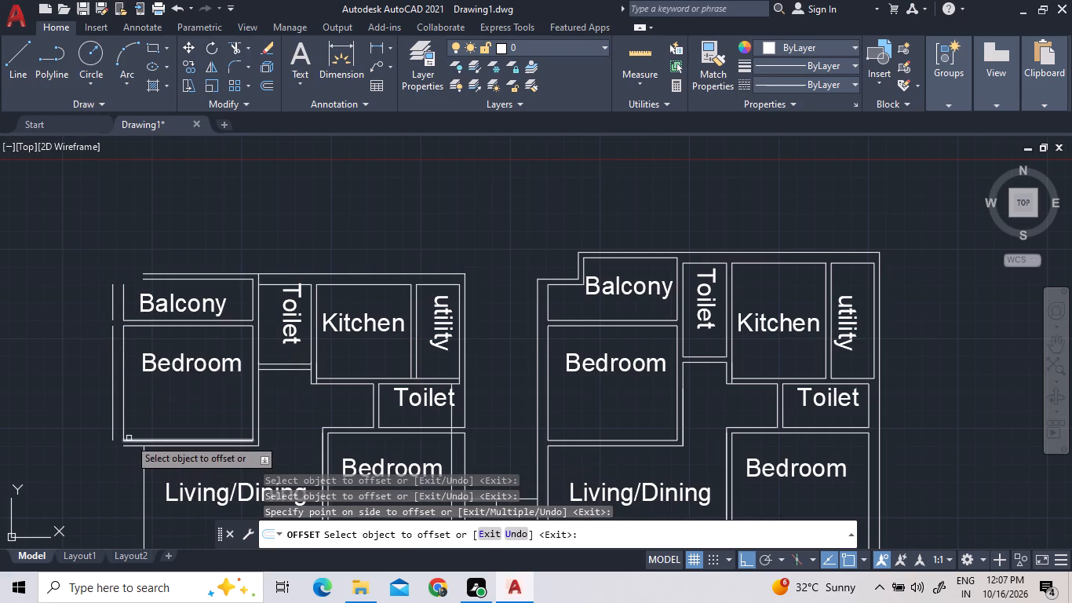
pyautogui.scroll(-2, 149, 393)
pyautogui.scroll(1, 154, 443)
pyautogui.scroll(-1, 159, 423)
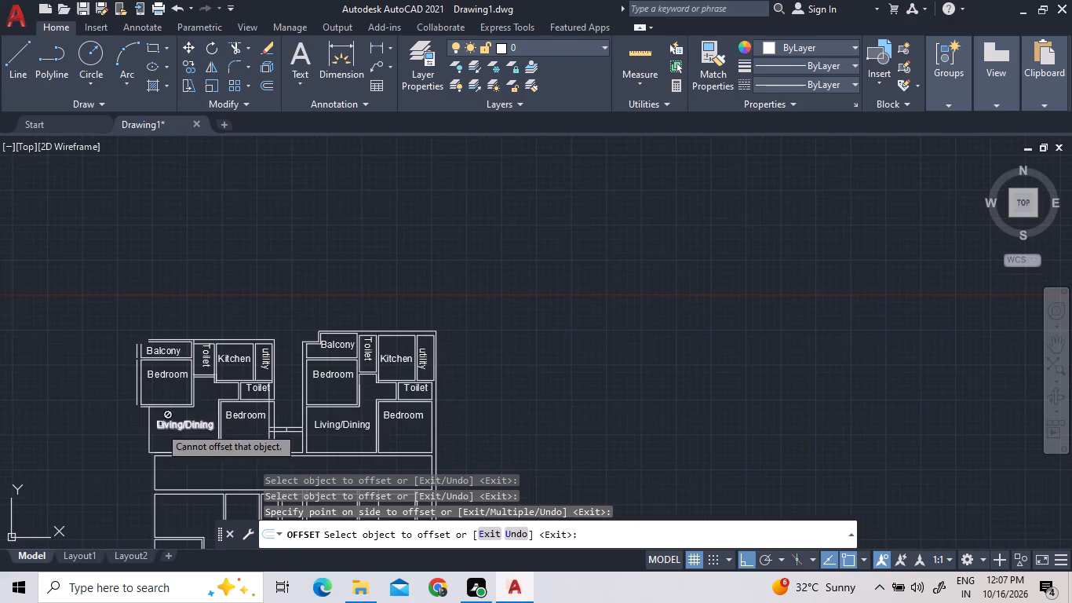
pyautogui.scroll(2, 176, 473)
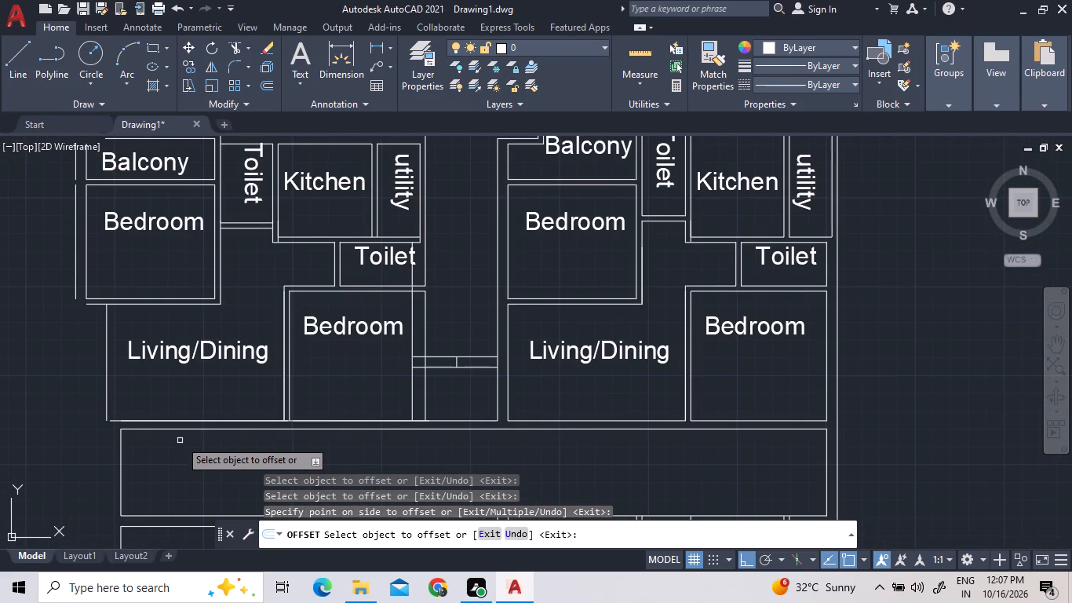
pyautogui.press('Escape')
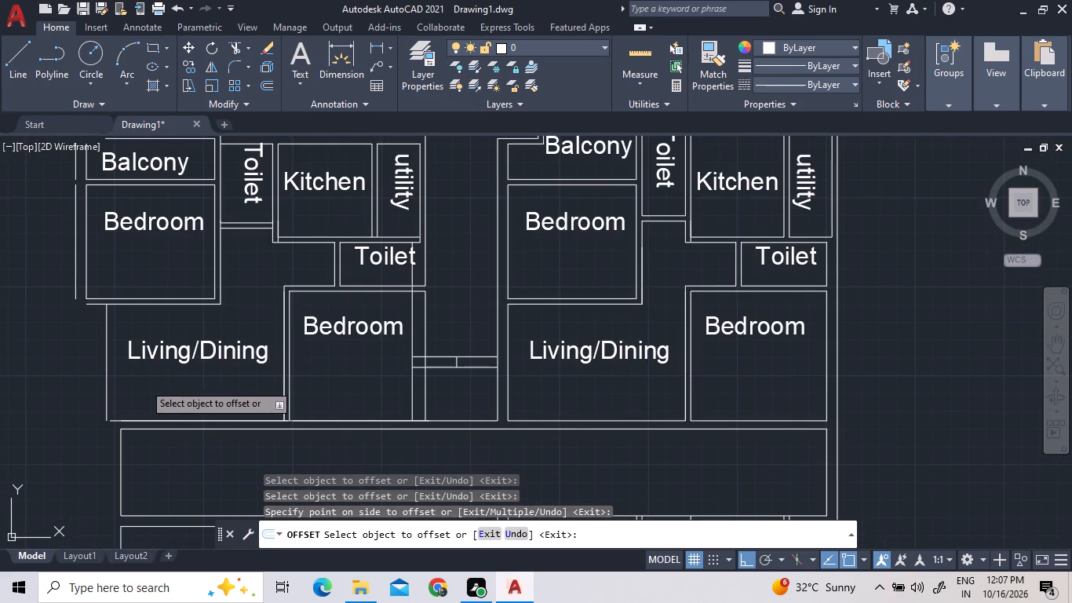
# Move the left block's Living/Dining side wall line outward, in line with the upper Bedroom's offset outer wall line.
pyautogui.click(142, 389)
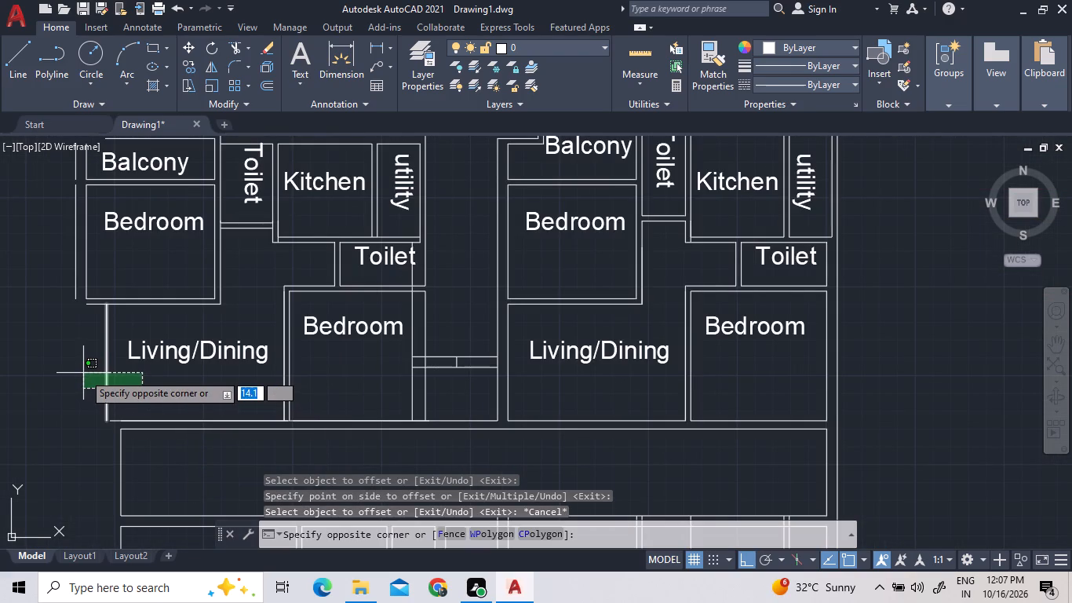
pyautogui.click(83, 373)
pyautogui.rightClick(83, 373)
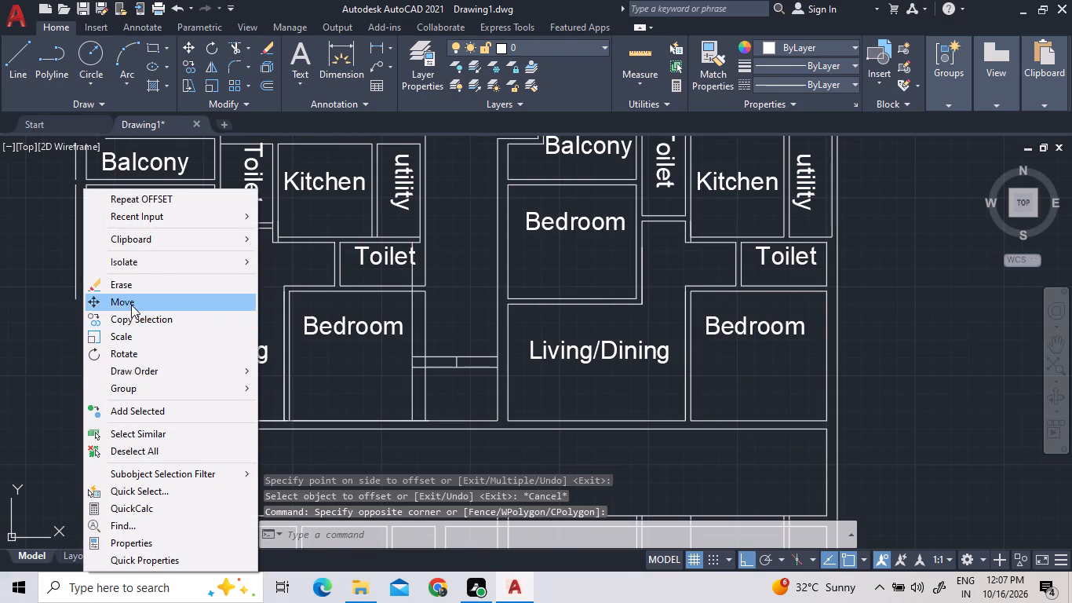
pyautogui.click(131, 305)
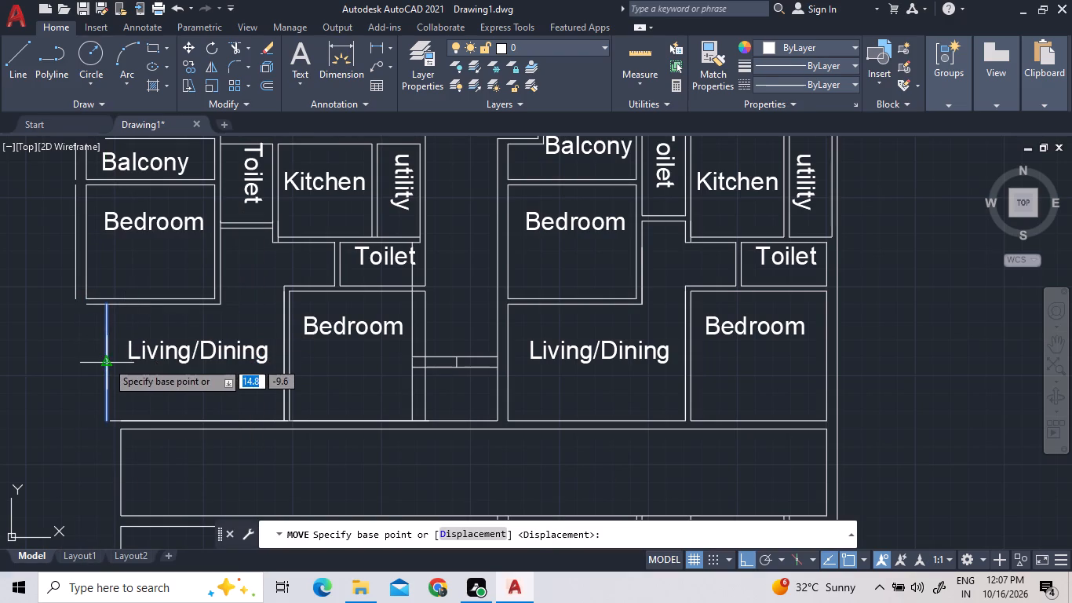
pyautogui.click(107, 361)
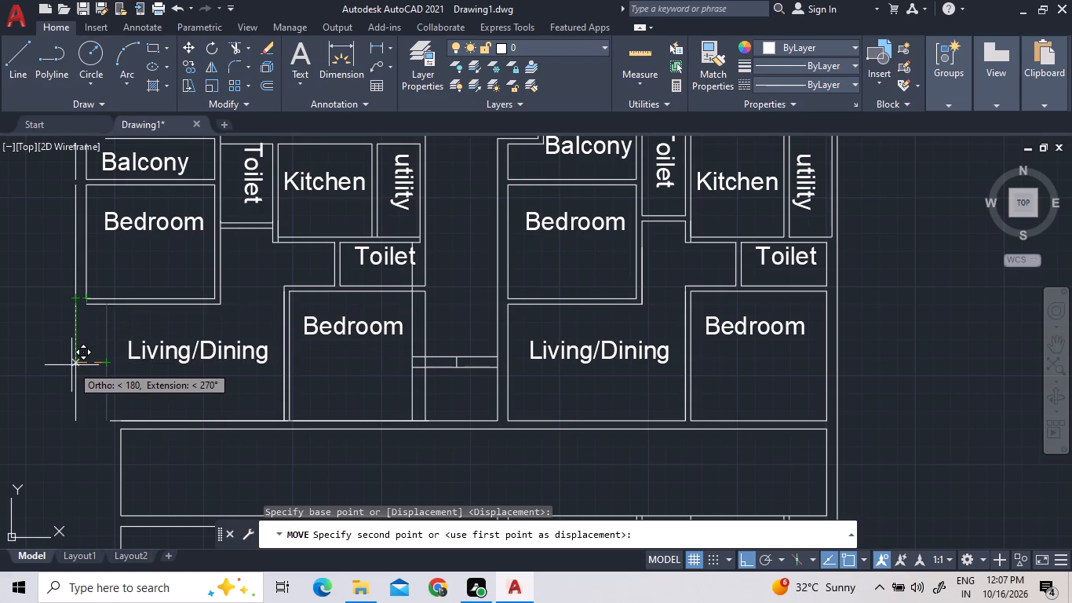
pyautogui.scroll(2, 82, 375)
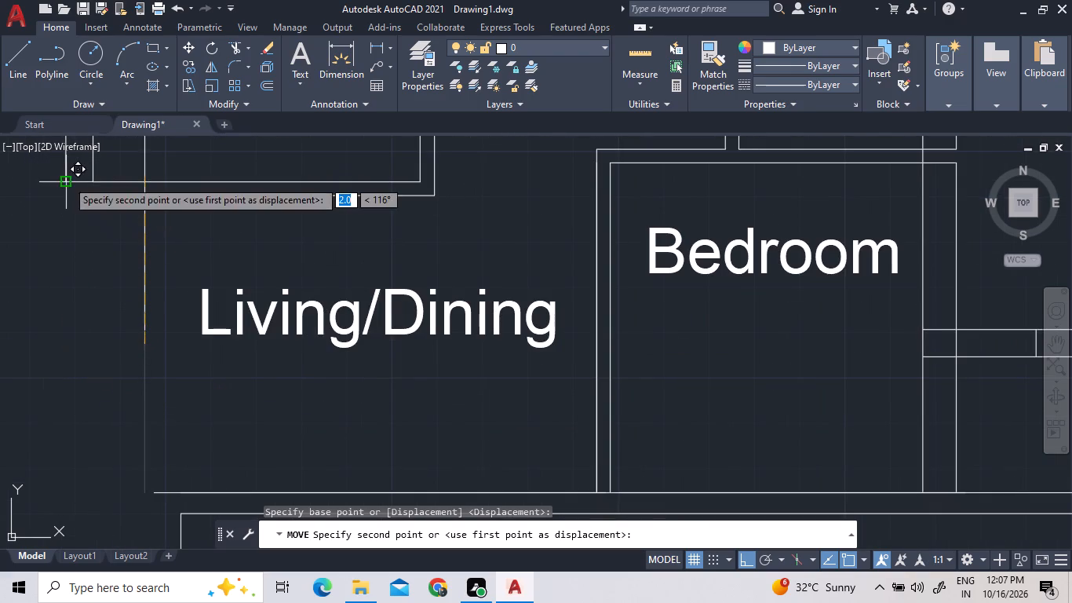
pyautogui.click(60, 281)
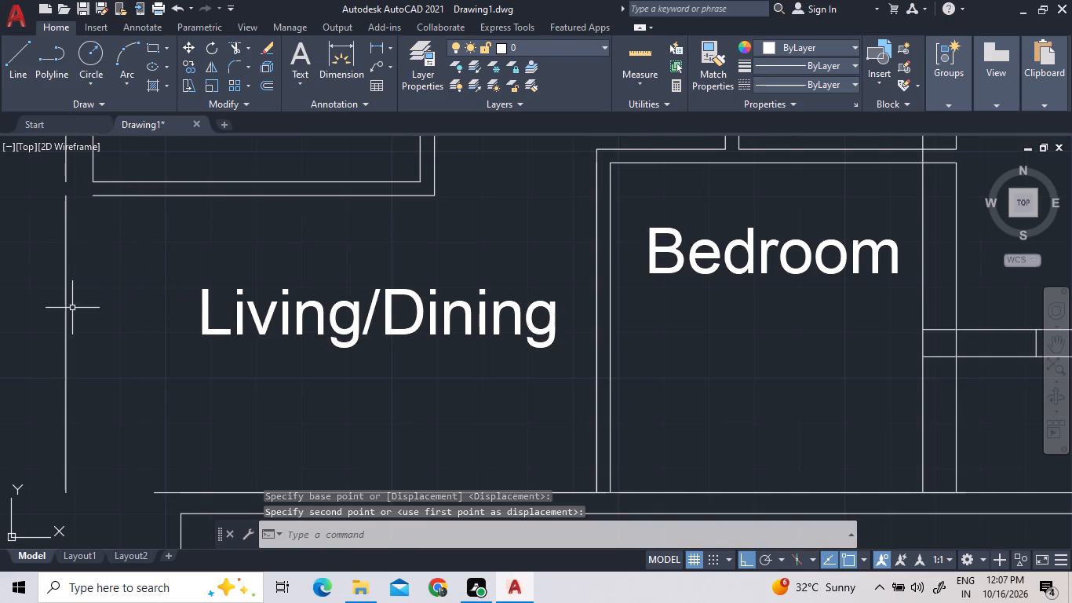
# Join the moved Living/Dining side wall line with the upper Bedroom's outer wall line.
pyautogui.write('j')
pyautogui.press('space')
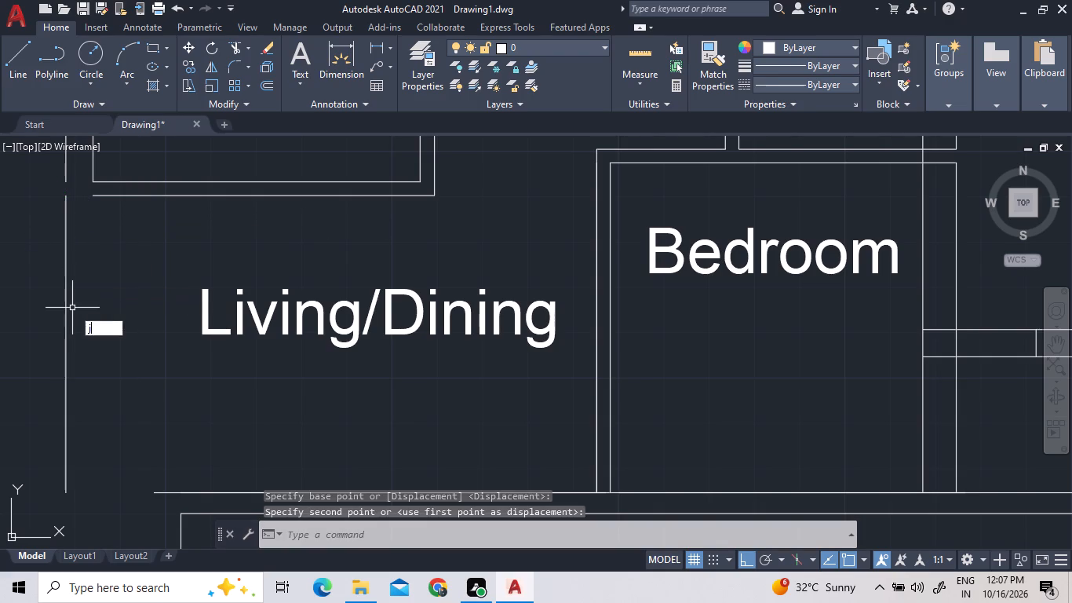
pyautogui.click(66, 303)
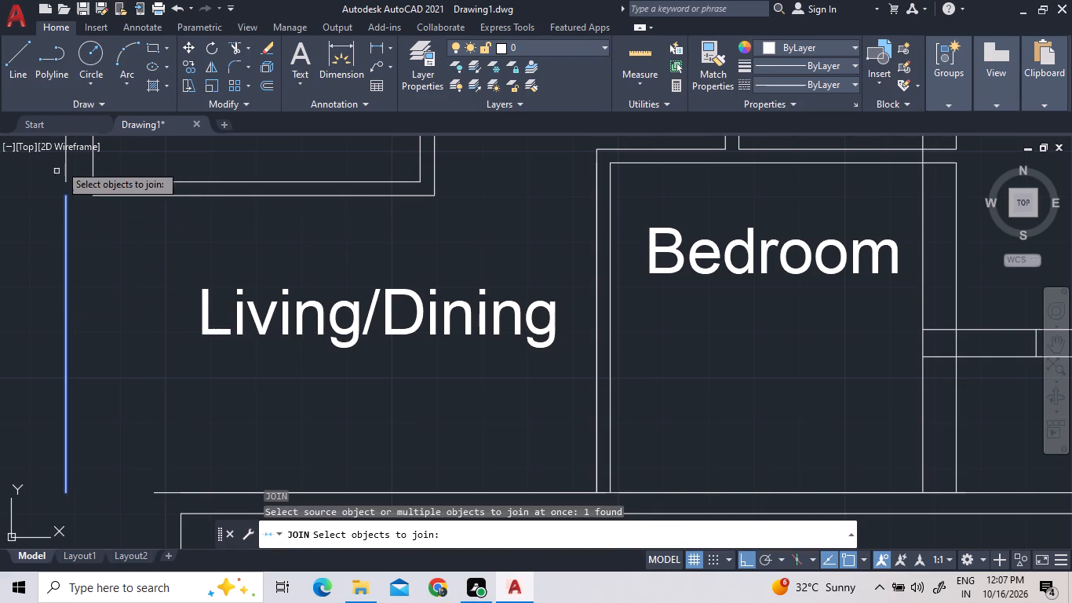
pyautogui.click(64, 161)
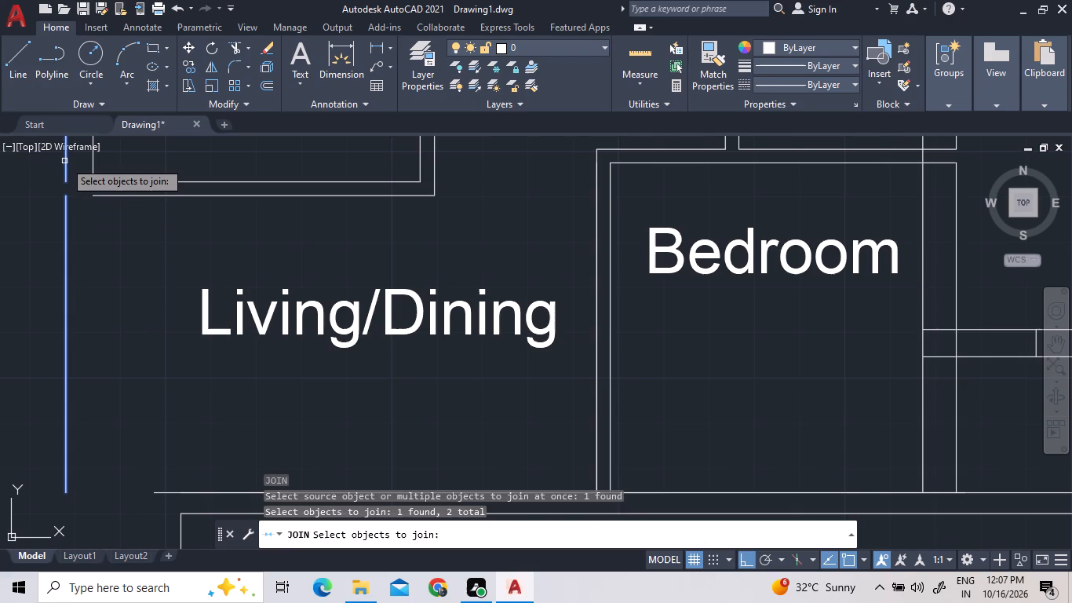
pyautogui.press('space')
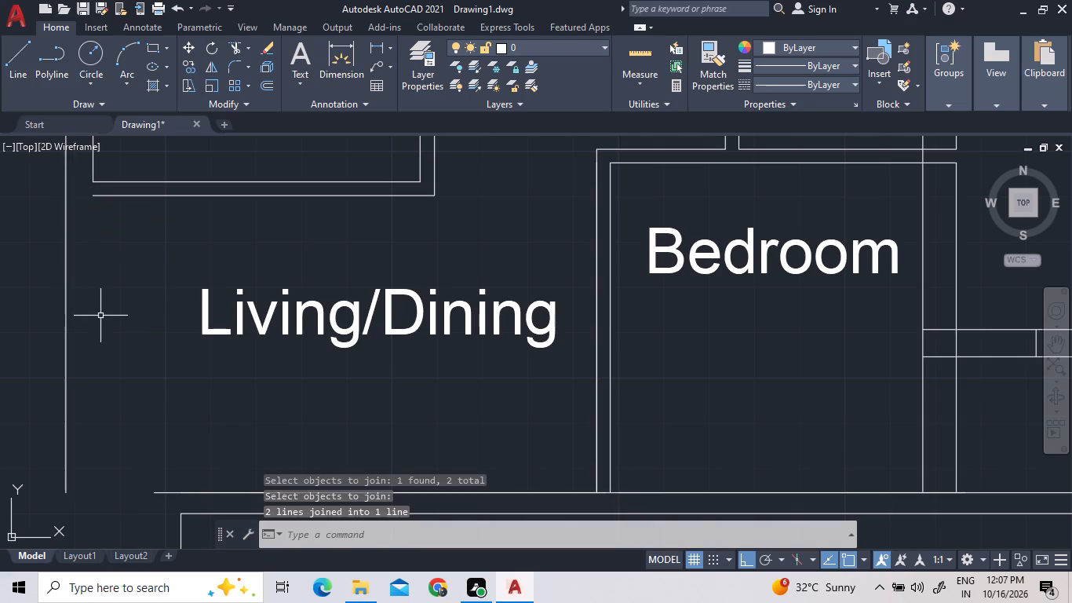
# Extend the left block's Living/Dining lower wall line, Bedroom outer lower wall line and Balcony outer side line to close the outer side wall.
pyautogui.write('ex')
pyautogui.press('space')
pyautogui.press('space')
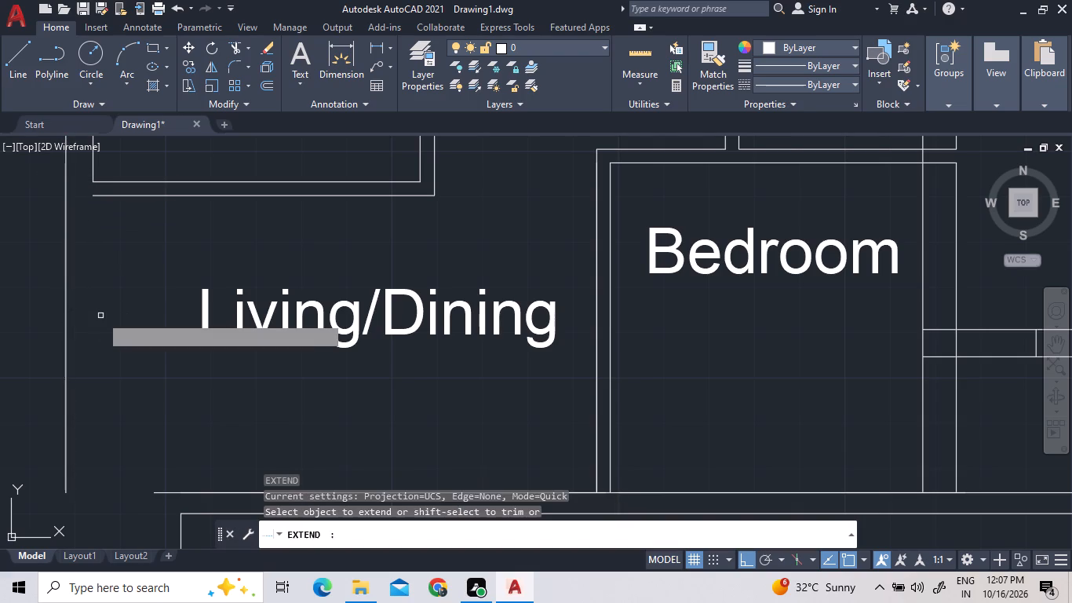
pyautogui.click(169, 491)
pyautogui.scroll(-2, 192, 456)
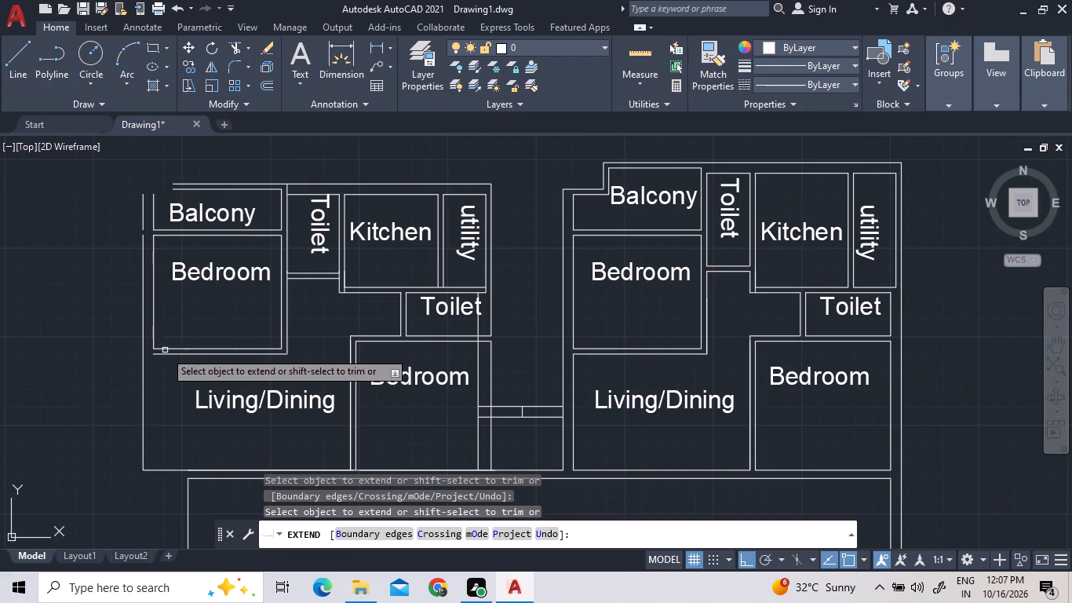
pyautogui.click(160, 353)
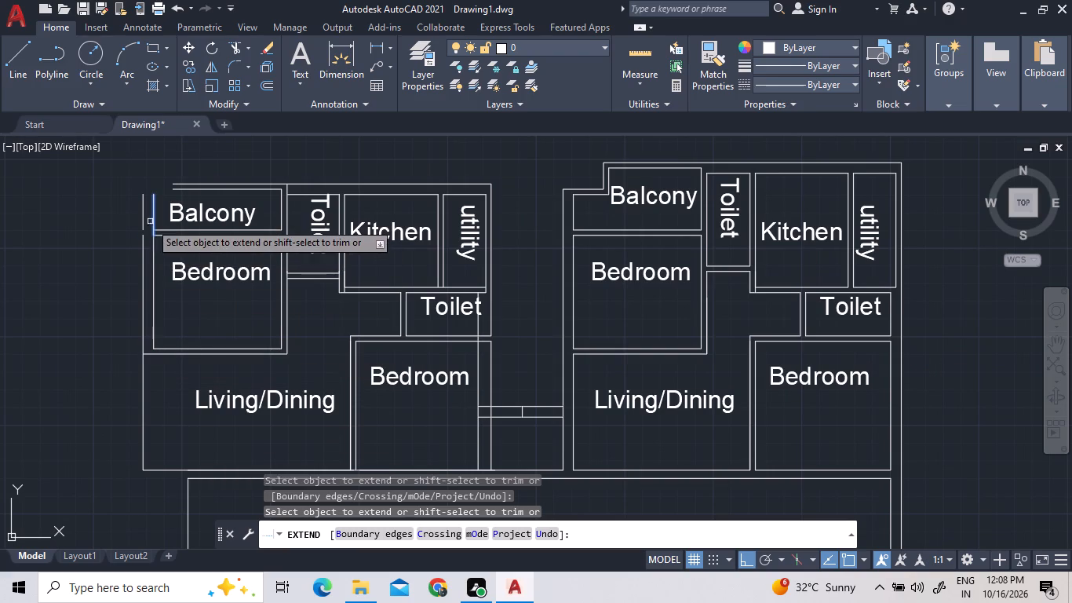
pyautogui.click(142, 222)
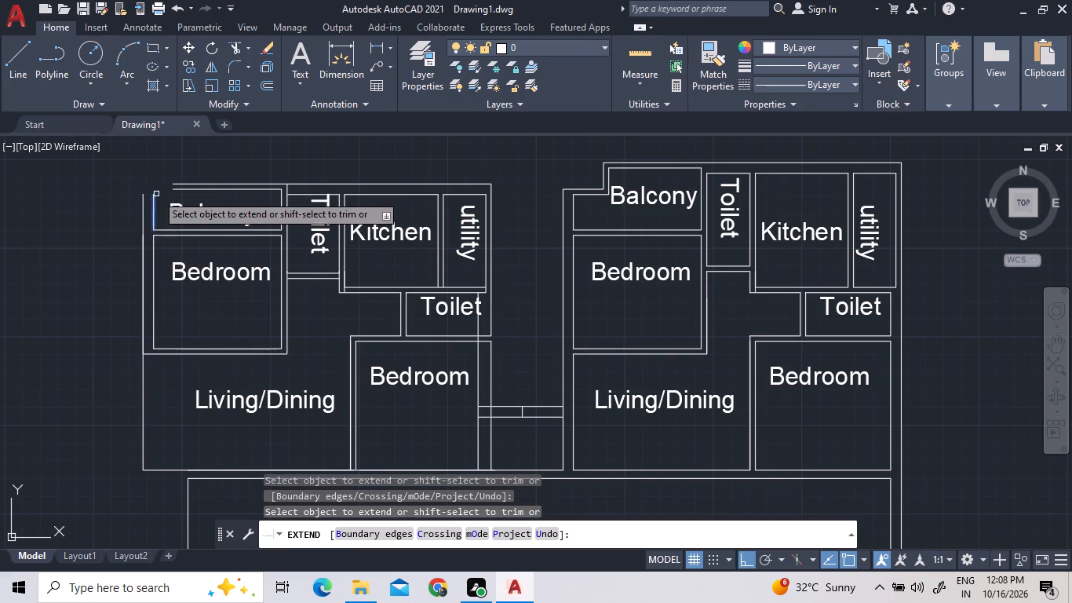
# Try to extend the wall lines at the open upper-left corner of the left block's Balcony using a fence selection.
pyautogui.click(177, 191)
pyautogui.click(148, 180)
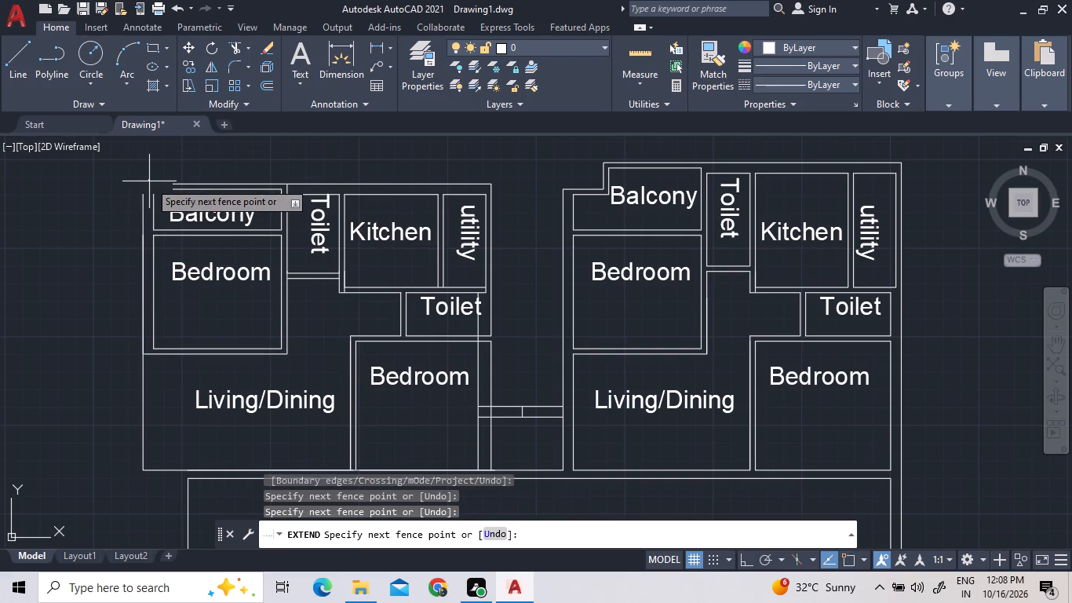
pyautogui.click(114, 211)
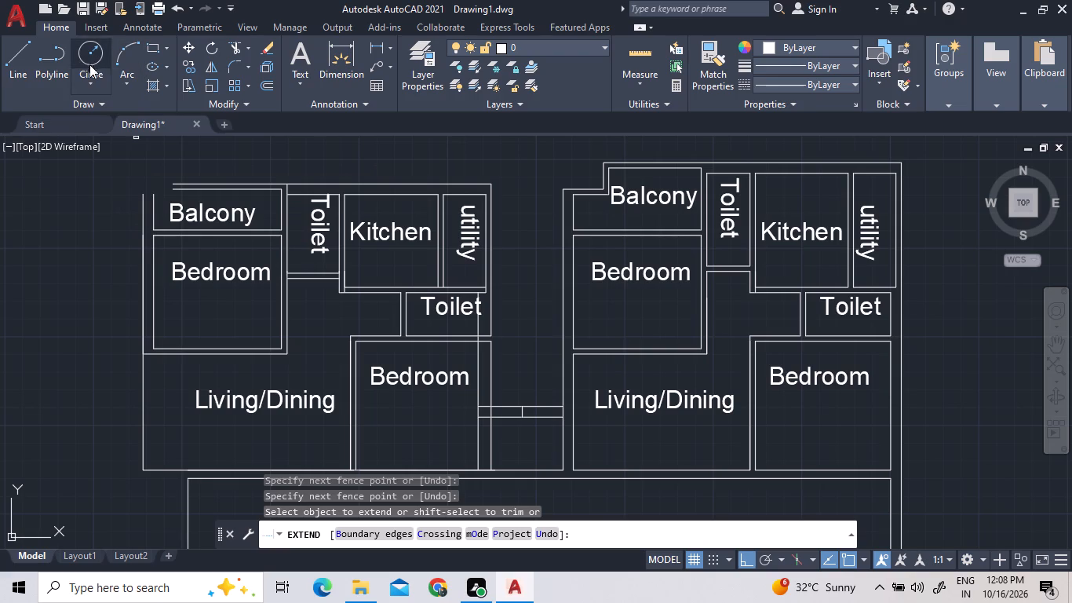
# Draw a horizontal line about 2.5 long just above the open upper-left corner of the left block's Balcony.
pyautogui.click(17, 48)
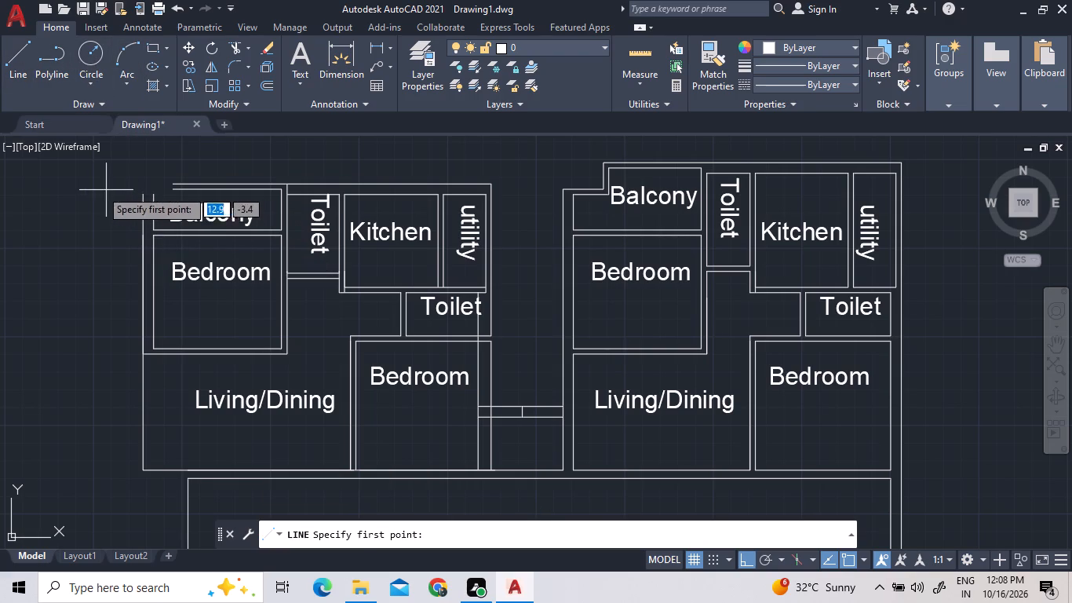
pyautogui.click(95, 180)
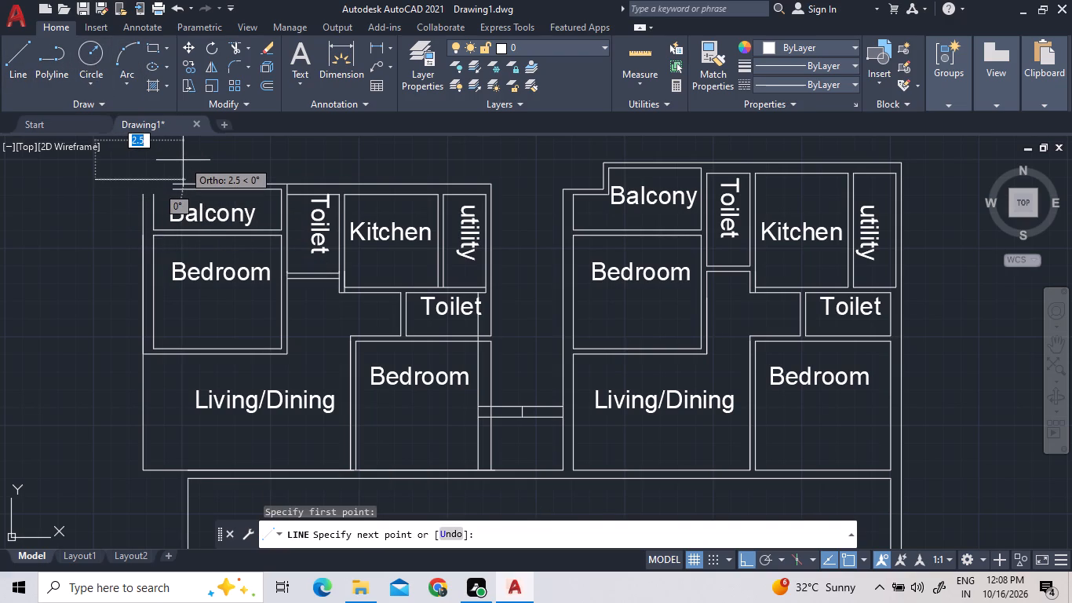
pyautogui.click(183, 160)
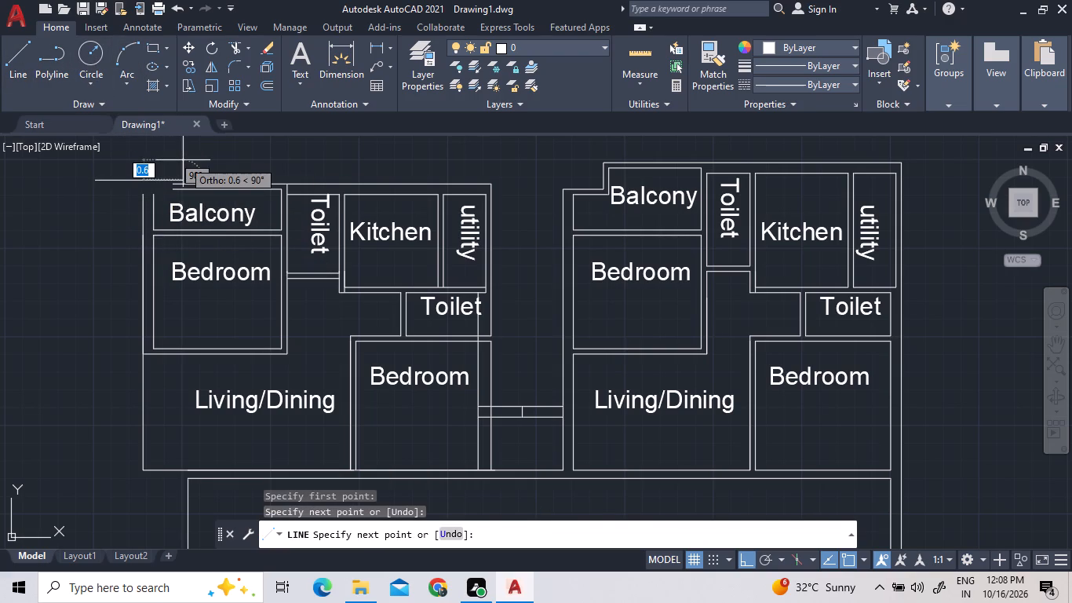
pyautogui.rightClick(183, 160)
pyautogui.click(188, 170)
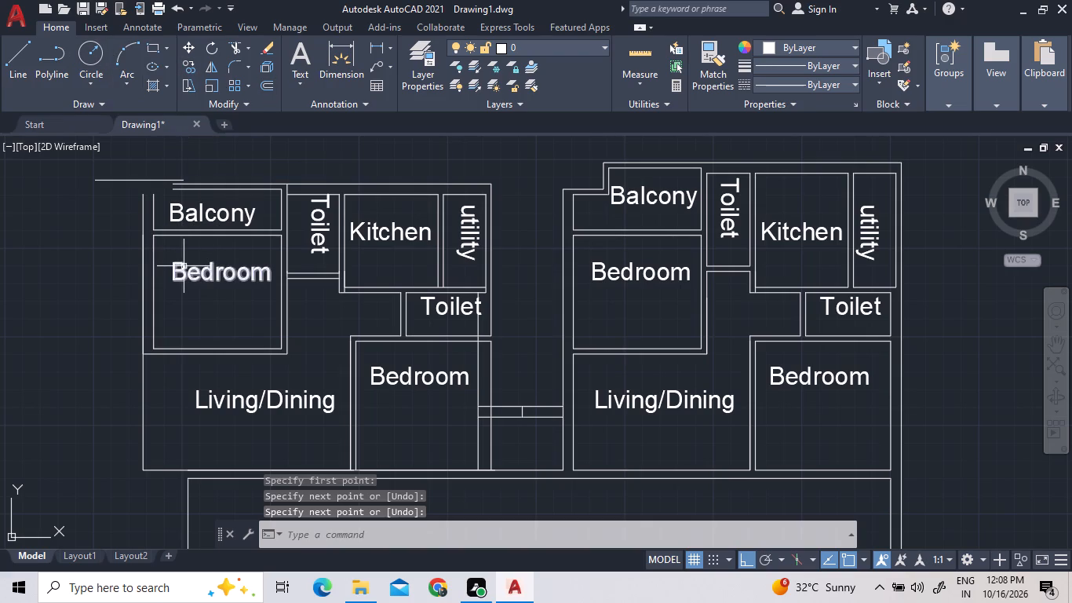
# Extend the left block's Balcony side wall lines up to the horizontal helper line and its top wall lines out to meet them.
pyautogui.press('e')
pyautogui.press('x')
pyautogui.press('space')
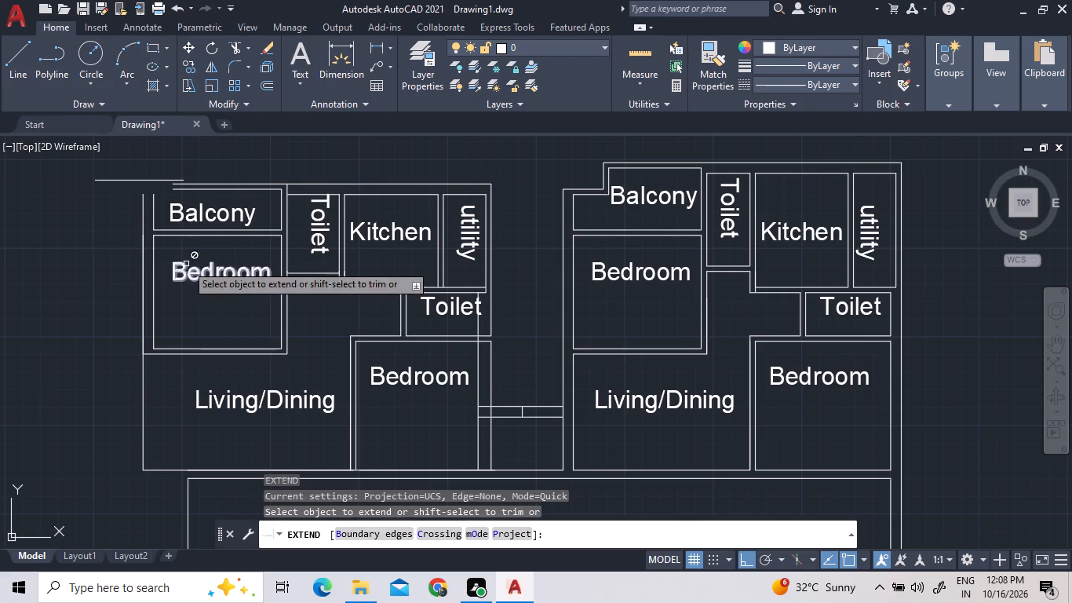
pyautogui.click(155, 203)
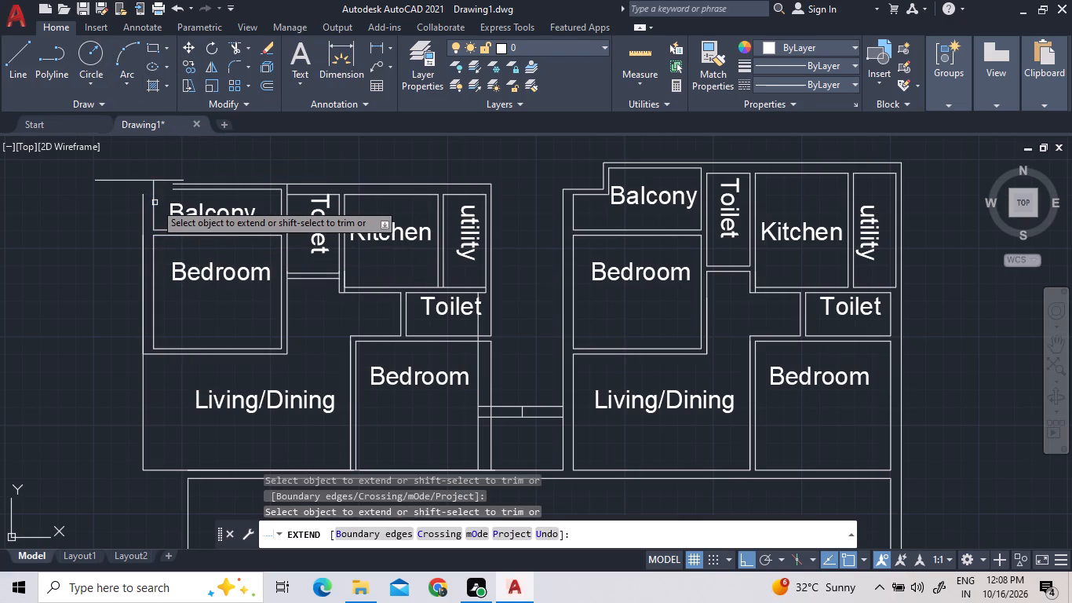
pyautogui.click(144, 199)
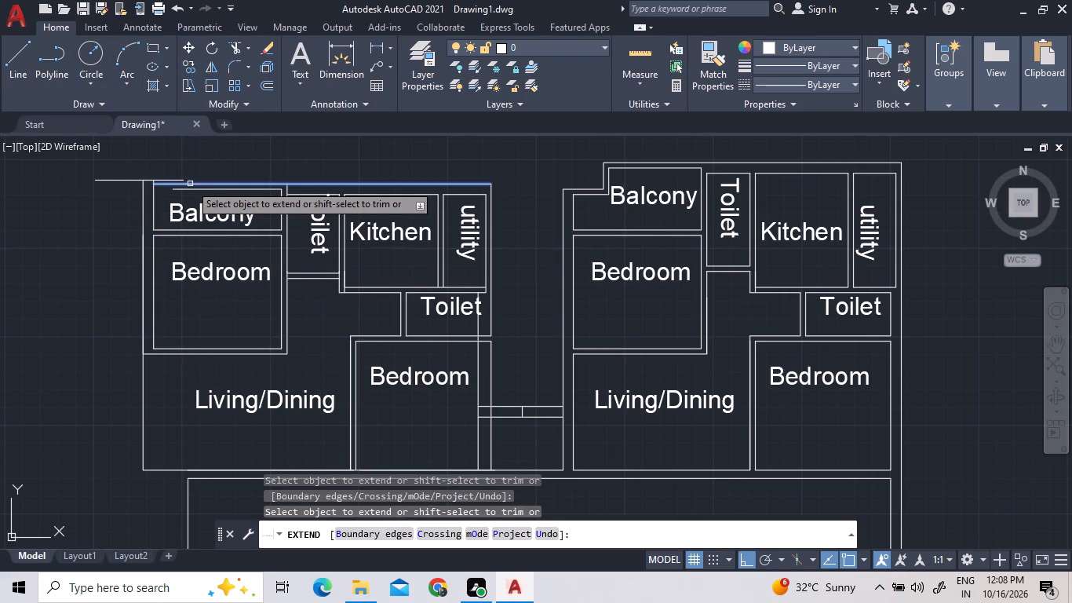
pyautogui.click(190, 184)
pyautogui.click(187, 189)
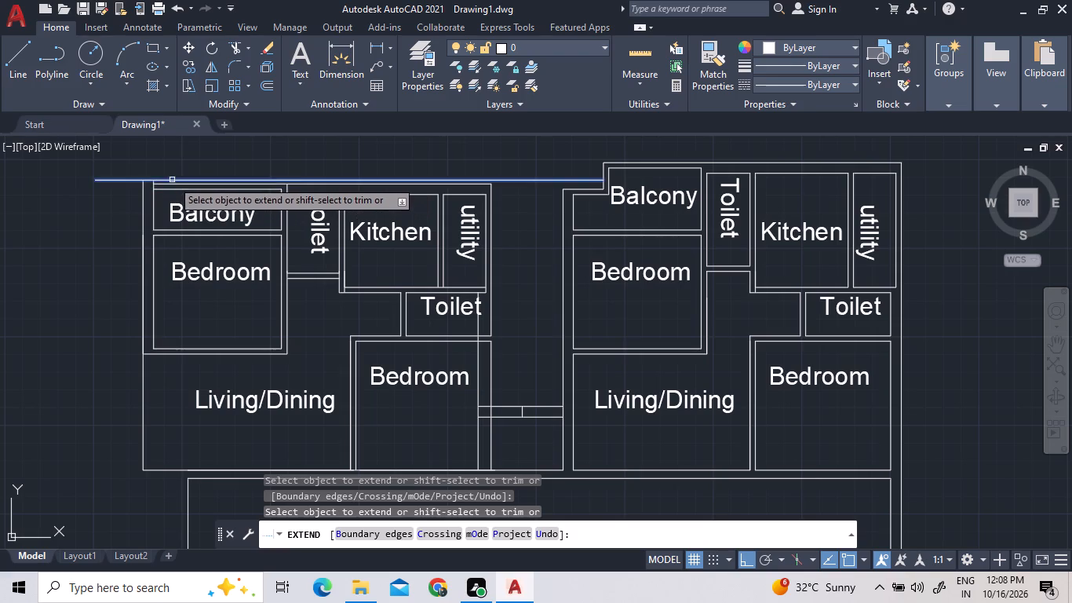
pyautogui.click(166, 183)
pyautogui.press('Escape')
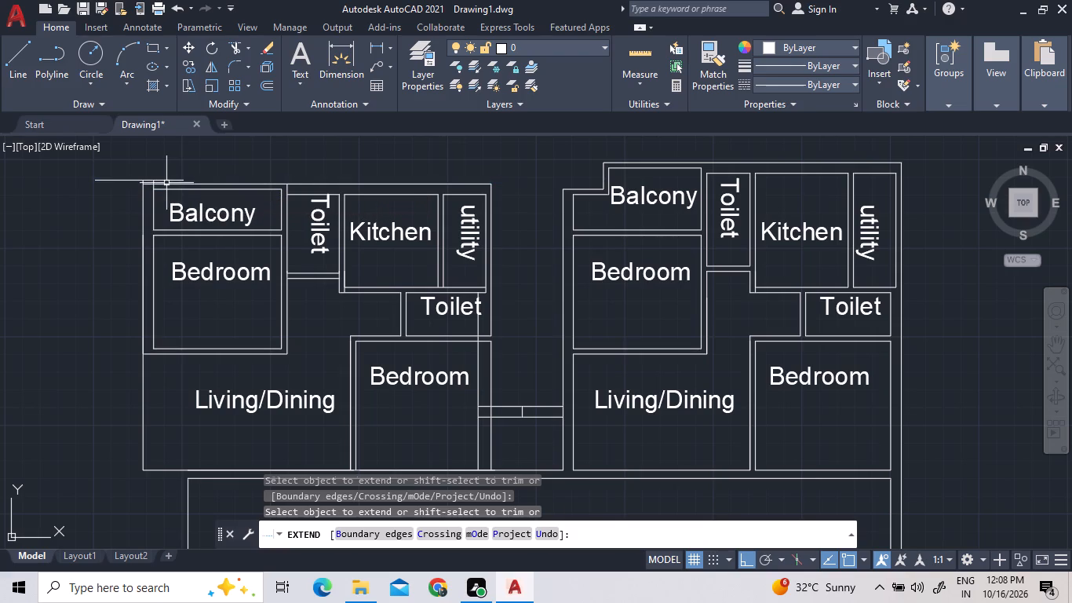
# Trim the overshooting side wall lines and remove the helper line at the left block's Balcony corner, clearing the inner line between the top wall lines.
pyautogui.write('tr')
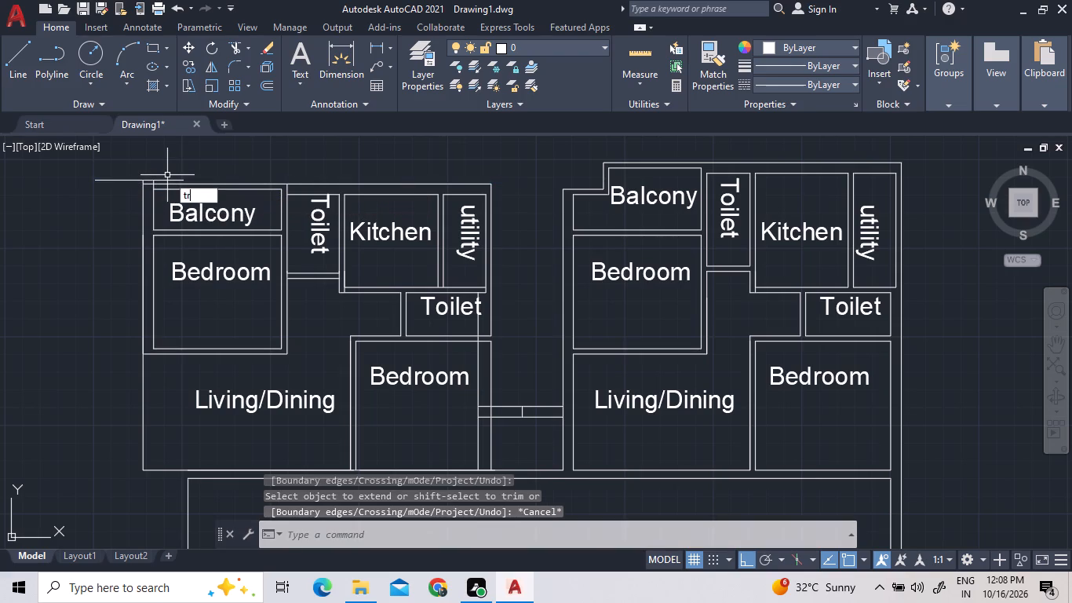
pyautogui.press('space')
pyautogui.press('space')
pyautogui.scroll(2, 165, 185)
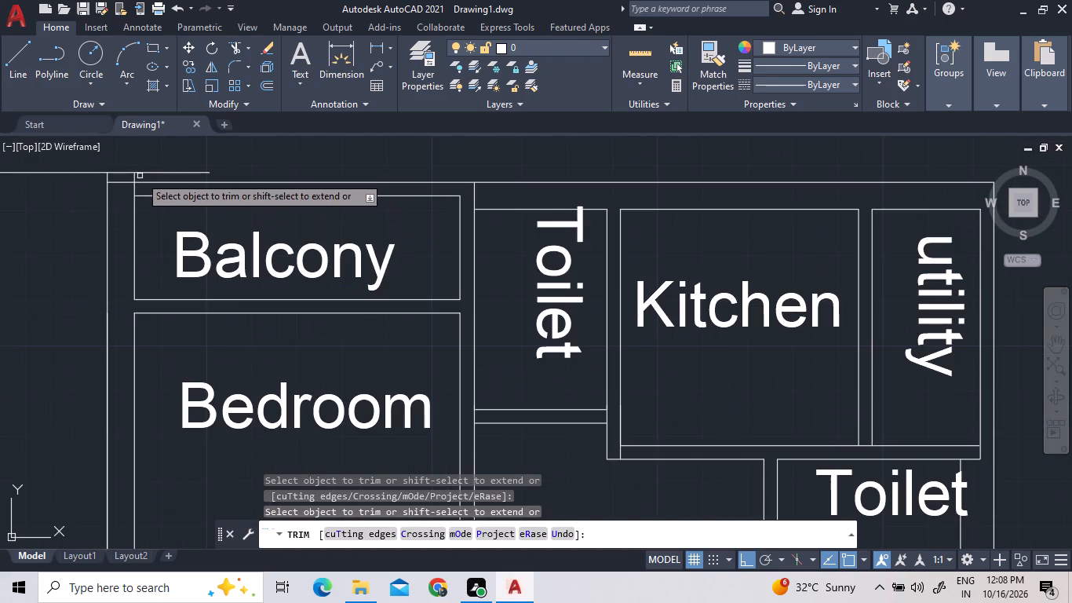
pyautogui.click(133, 177)
pyautogui.click(133, 171)
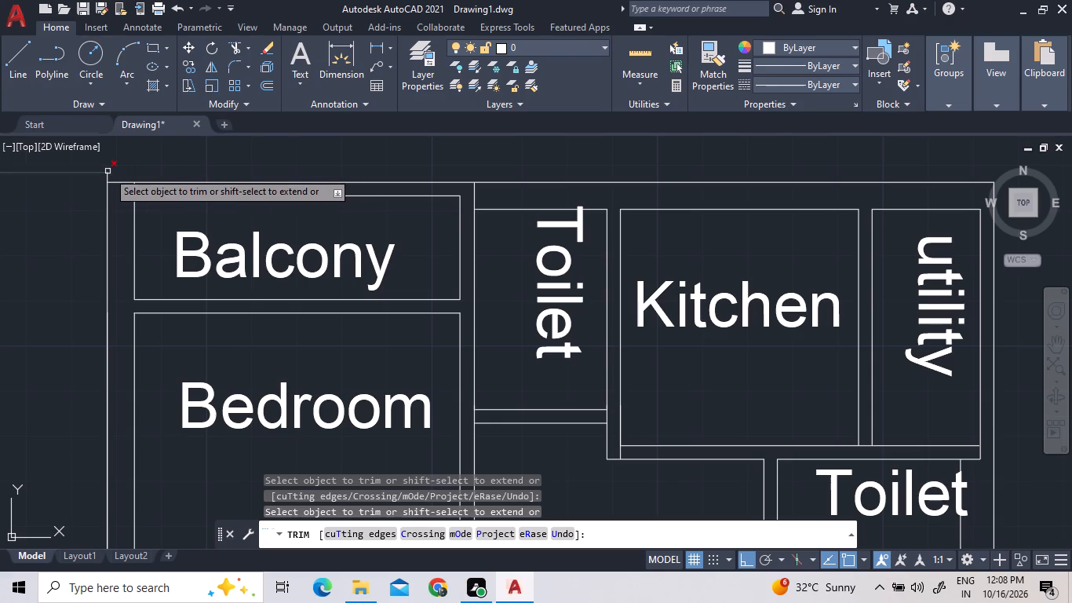
pyautogui.click(108, 171)
pyautogui.click(107, 174)
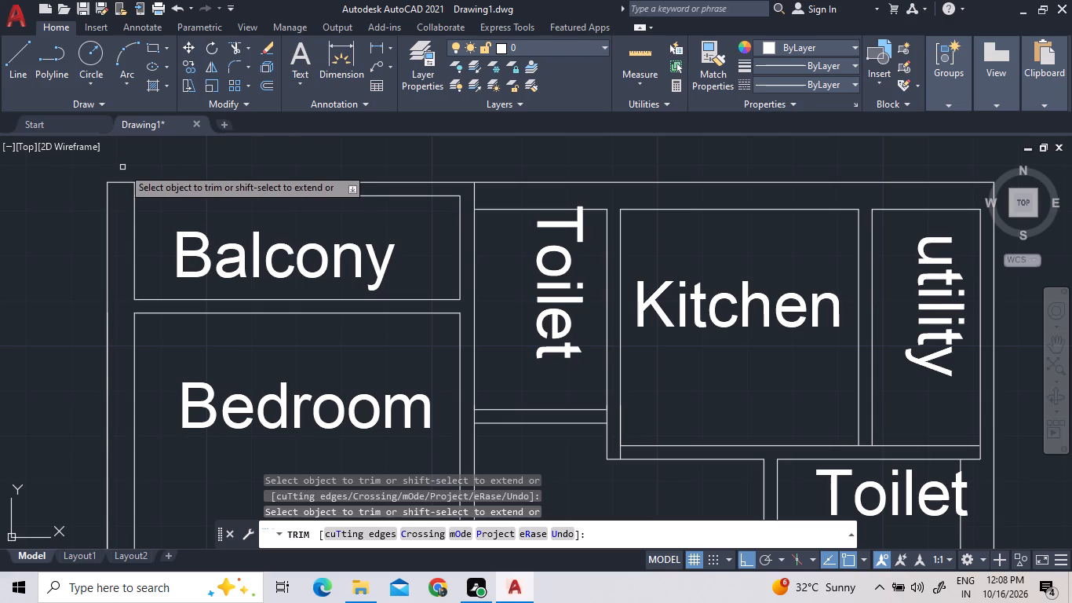
pyautogui.scroll(-1, 170, 223)
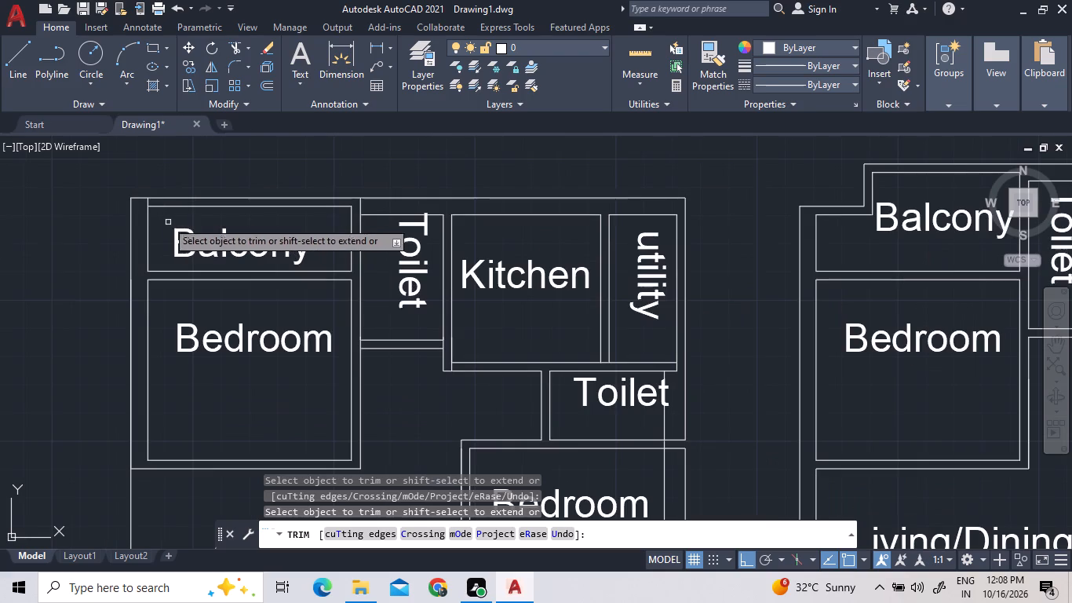
pyautogui.click(147, 203)
pyautogui.scroll(-3, 233, 185)
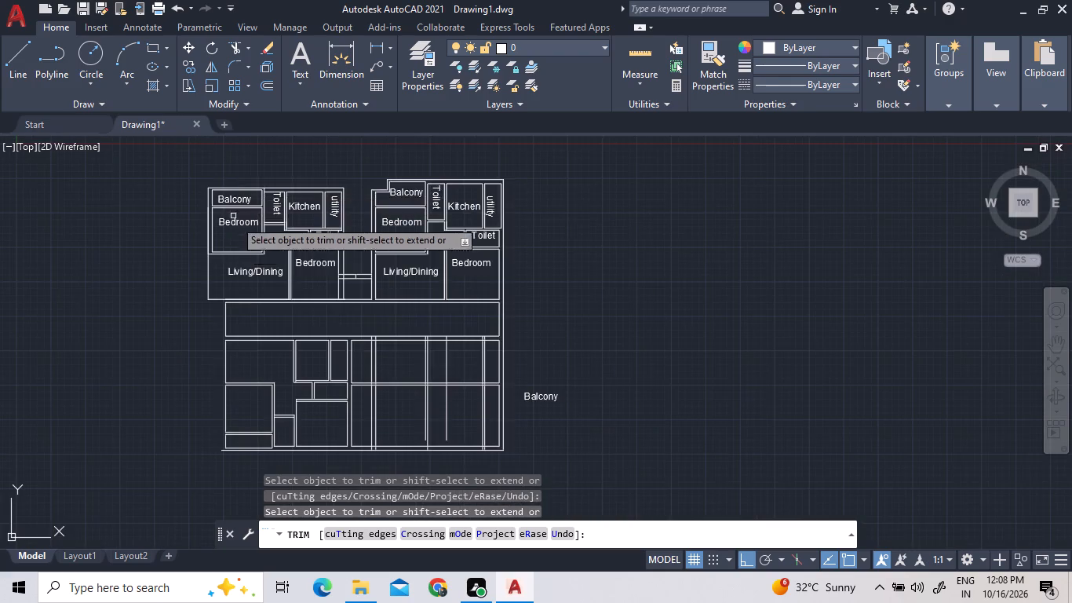
pyautogui.scroll(3, 245, 239)
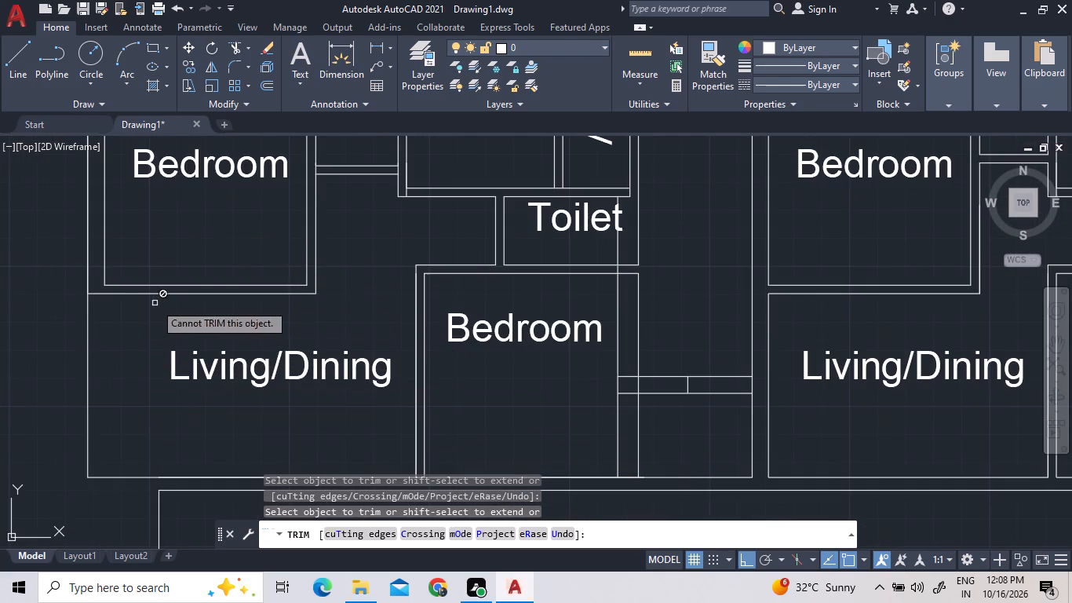
pyautogui.rightClick(210, 252)
pyautogui.click(220, 260)
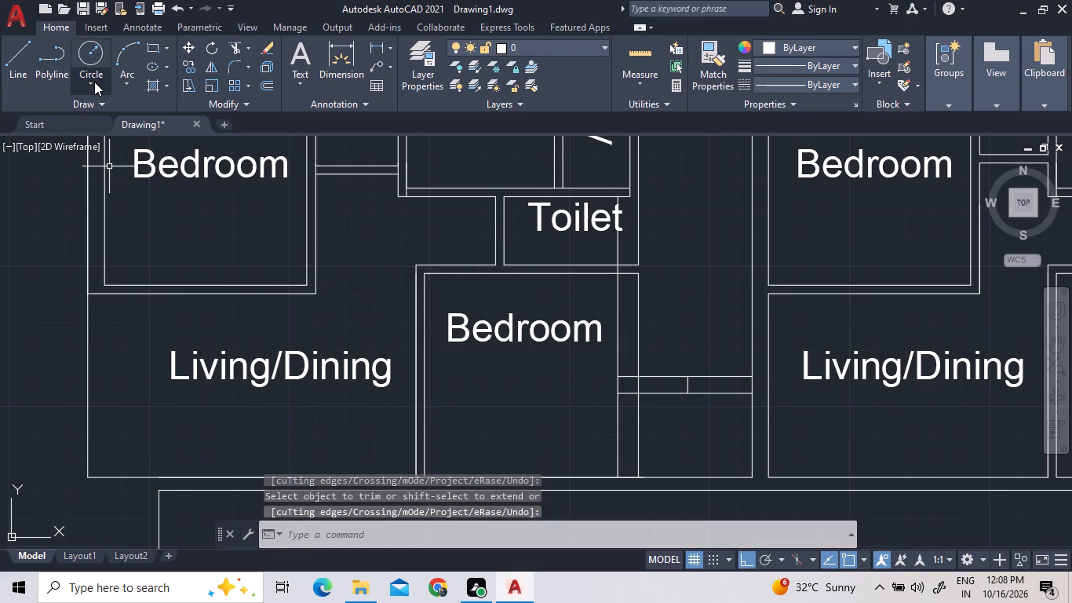
# Extend the left block's inner Bedroom side wall line down through Living/Dining to the lower wall line.
pyautogui.write('ex')
pyautogui.press('space')
pyautogui.press('space')
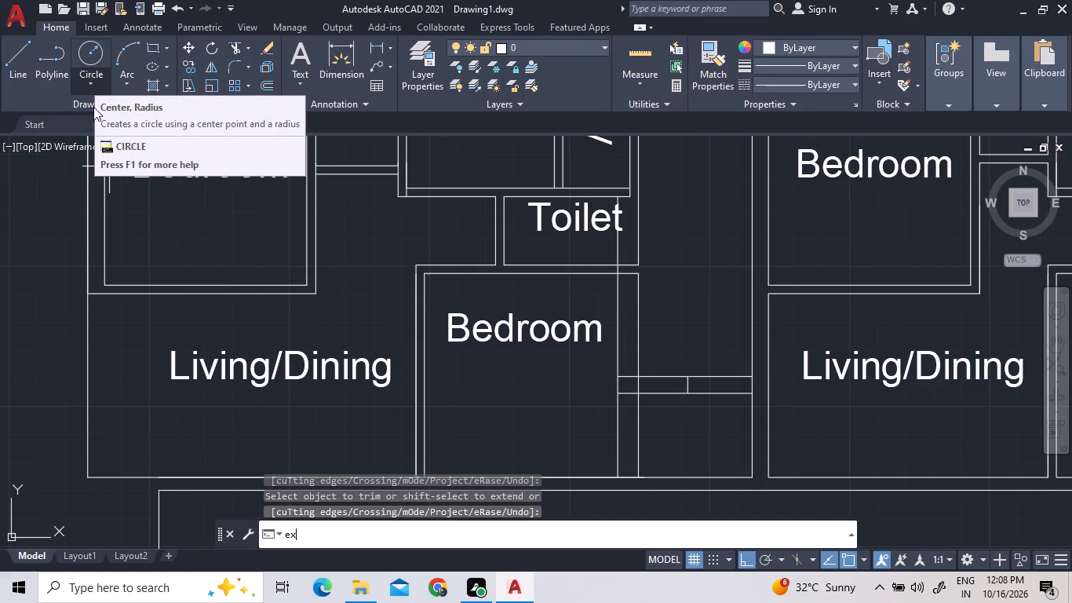
pyautogui.click(104, 218)
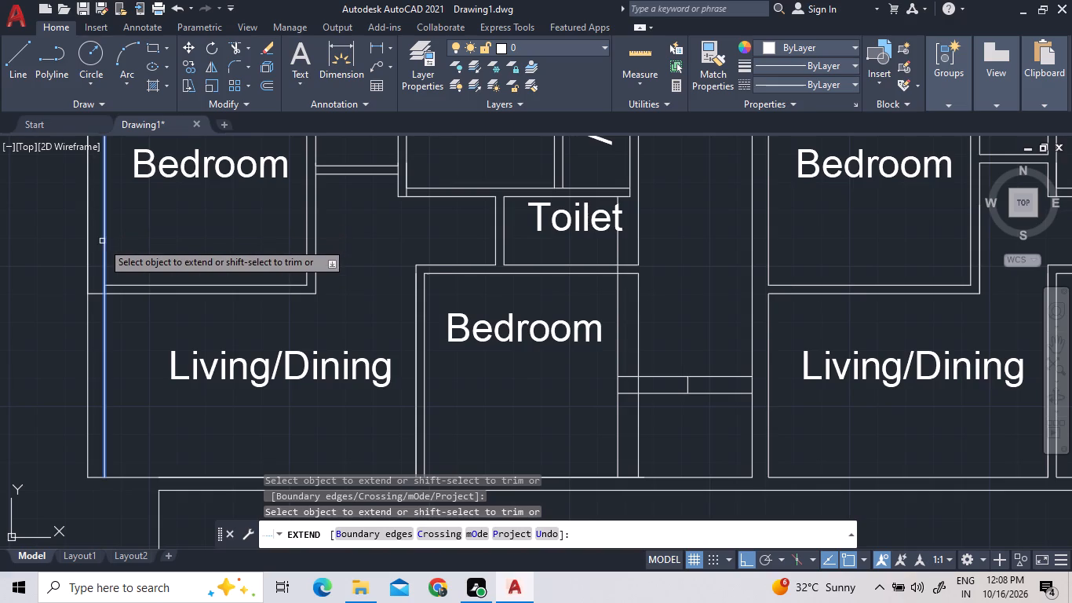
pyautogui.click(103, 252)
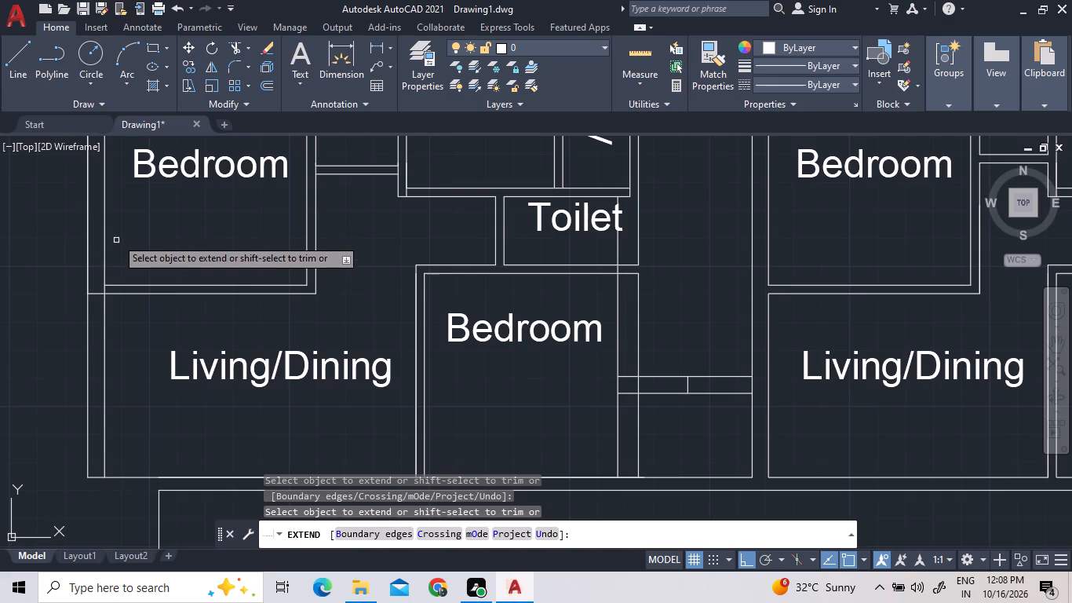
pyautogui.scroll(-1, 295, 379)
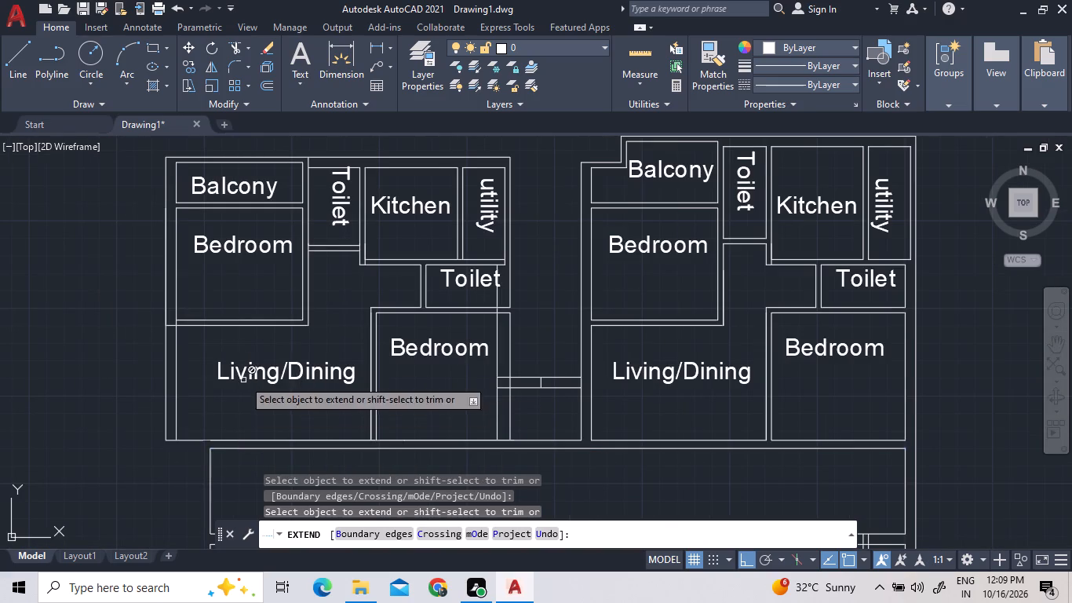
pyautogui.scroll(-2, 243, 378)
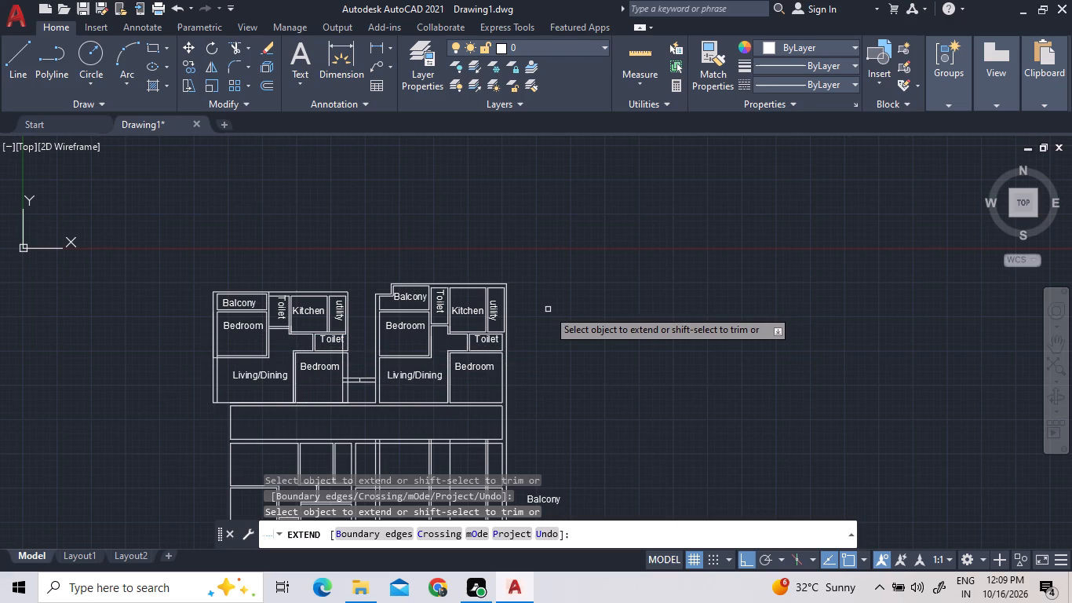
pyautogui.press('Escape')
pyautogui.press('Escape')
pyautogui.press('Escape')
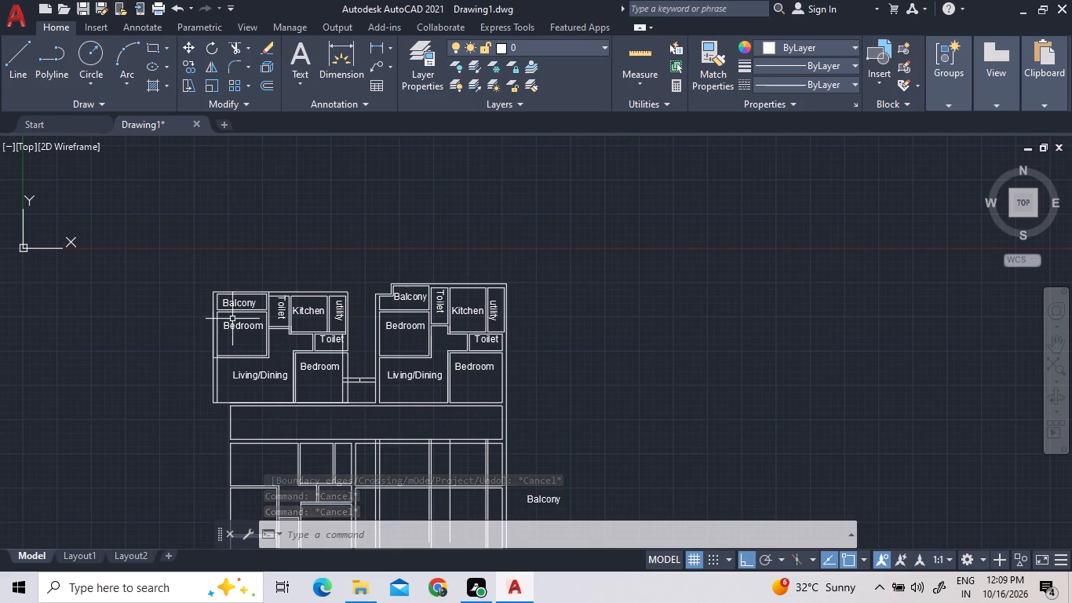
# Check the horizontal offset from the left block's outer lower corner to the edge of the long strip below using a linear dimension.
pyautogui.scroll(2, 230, 329)
pyautogui.moveTo(306, 333); pyautogui.dragTo(363, 279, button='middle')
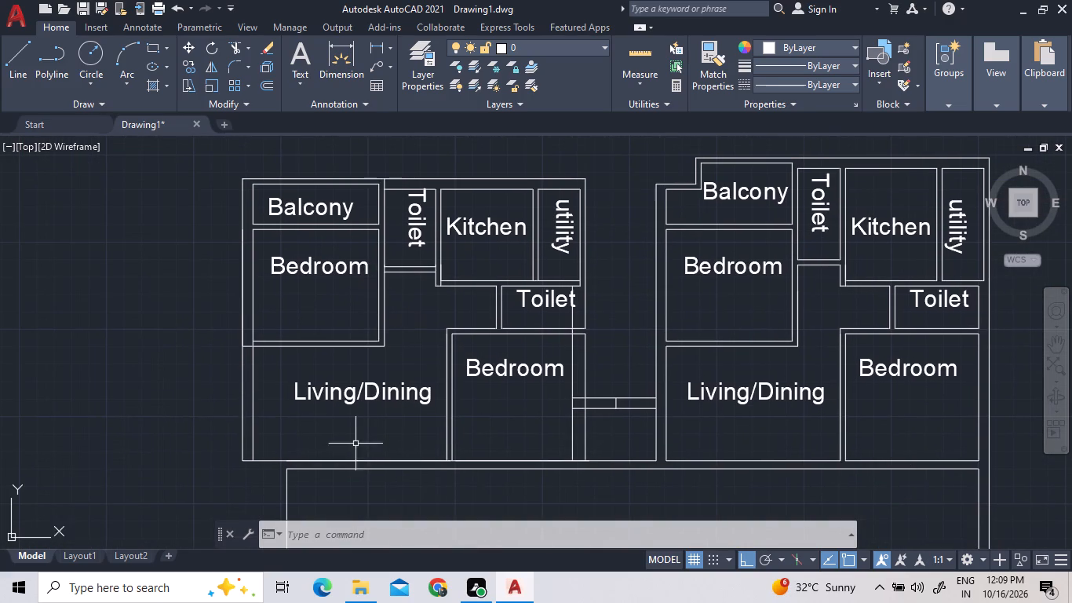
pyautogui.scroll(3, 276, 462)
pyautogui.middleClick(317, 463)
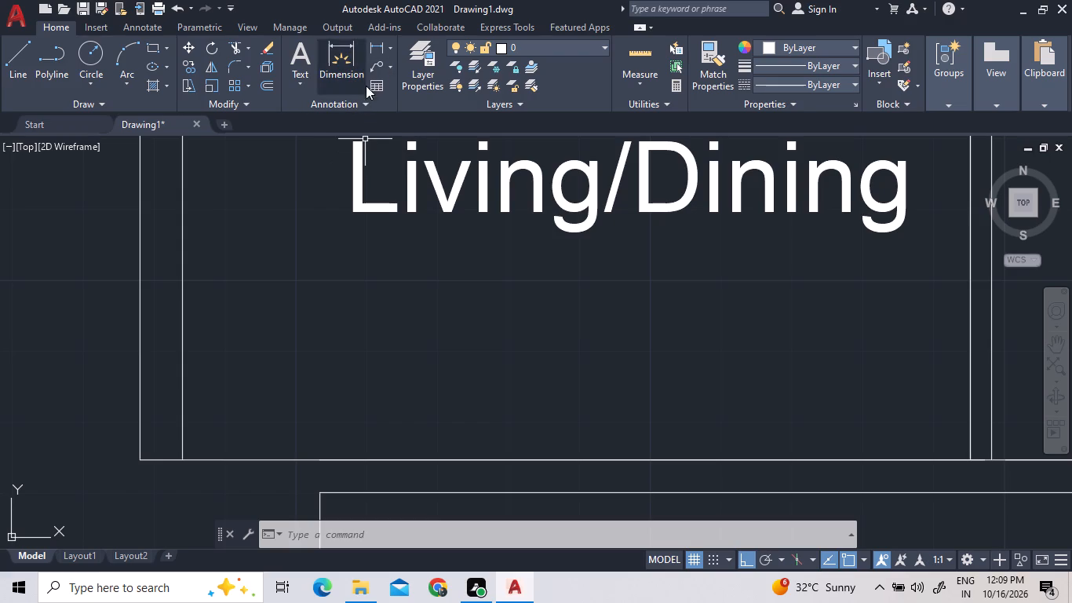
pyautogui.click(370, 46)
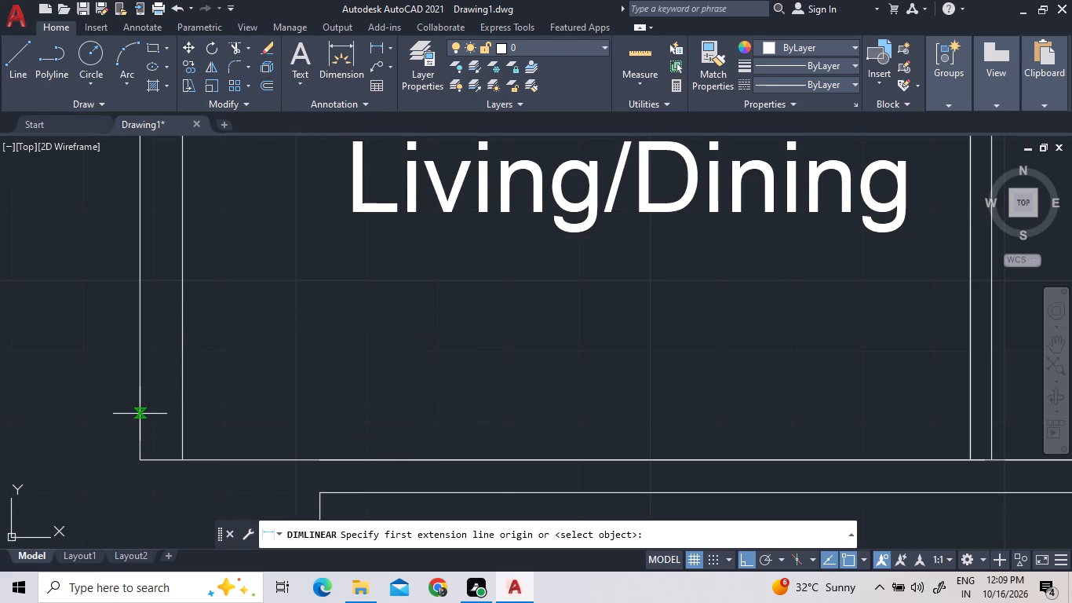
pyautogui.scroll(-1, 140, 414)
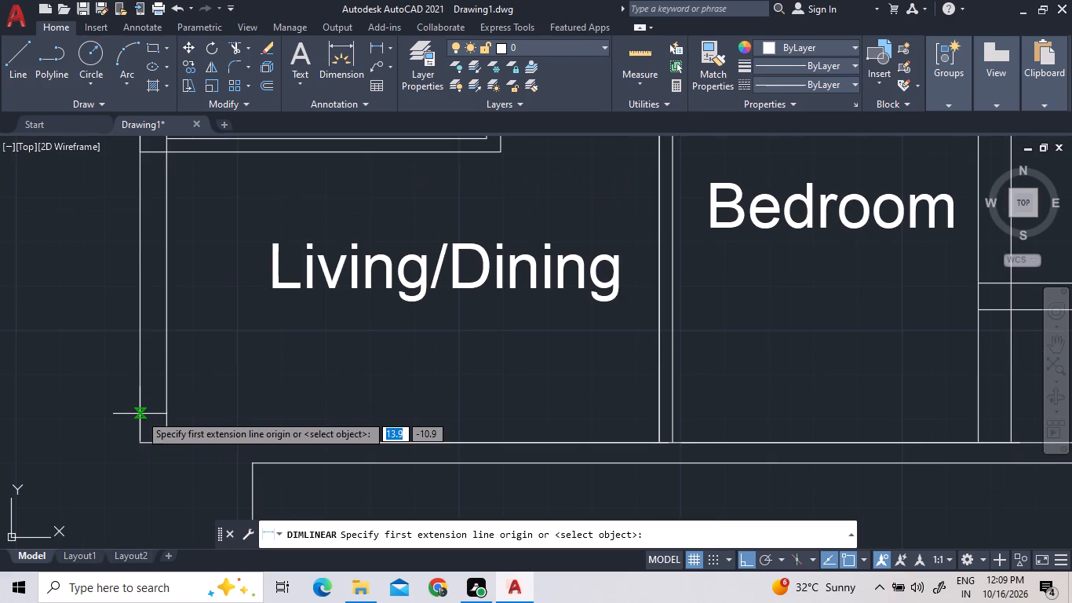
pyautogui.scroll(-1, 144, 421)
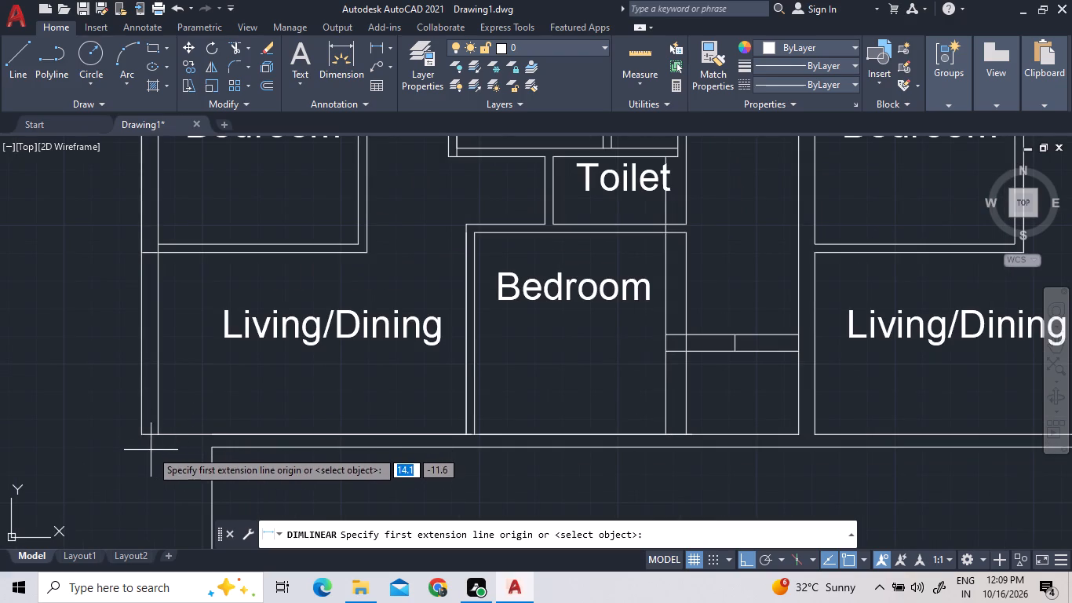
pyautogui.click(140, 437)
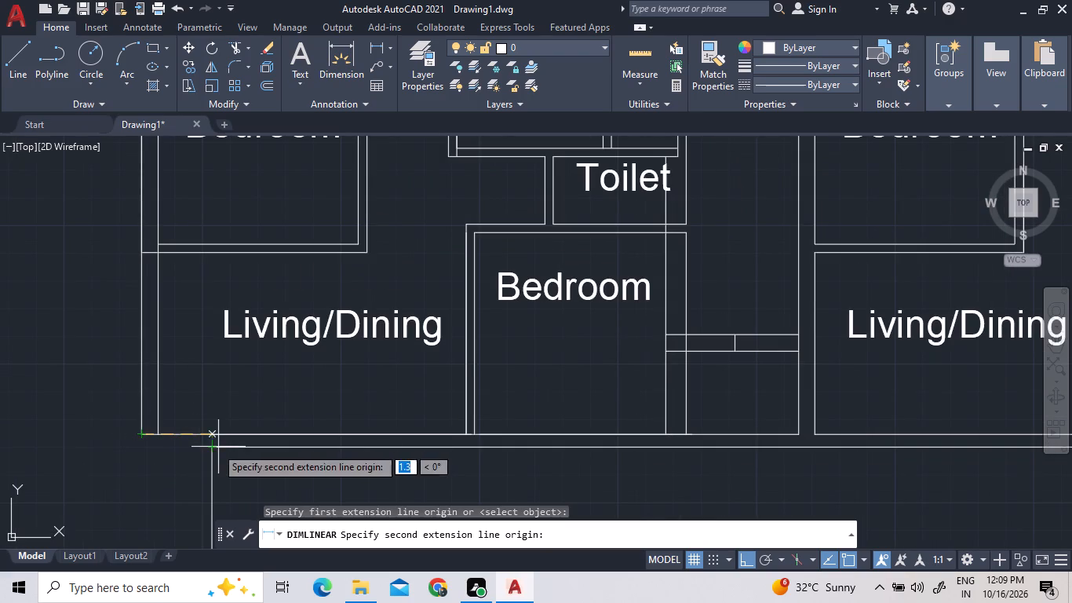
pyautogui.click(209, 437)
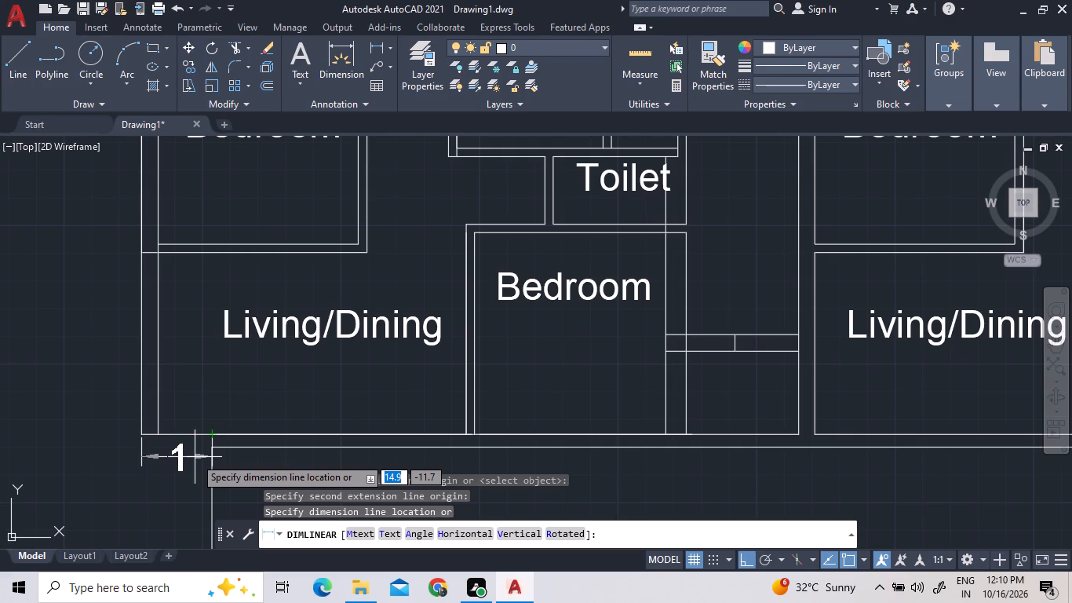
pyautogui.press('space')
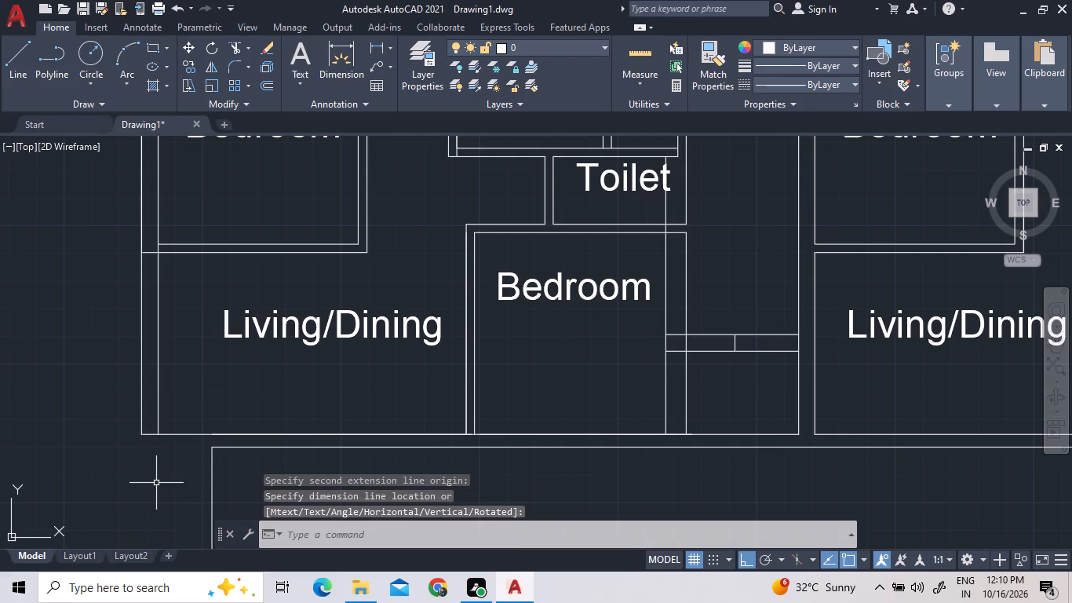
# Recheck the horizontal offset between the long strip's edge and the left block's outer lower corner using a linear dimension.
pyautogui.scroll(-3, 173, 466)
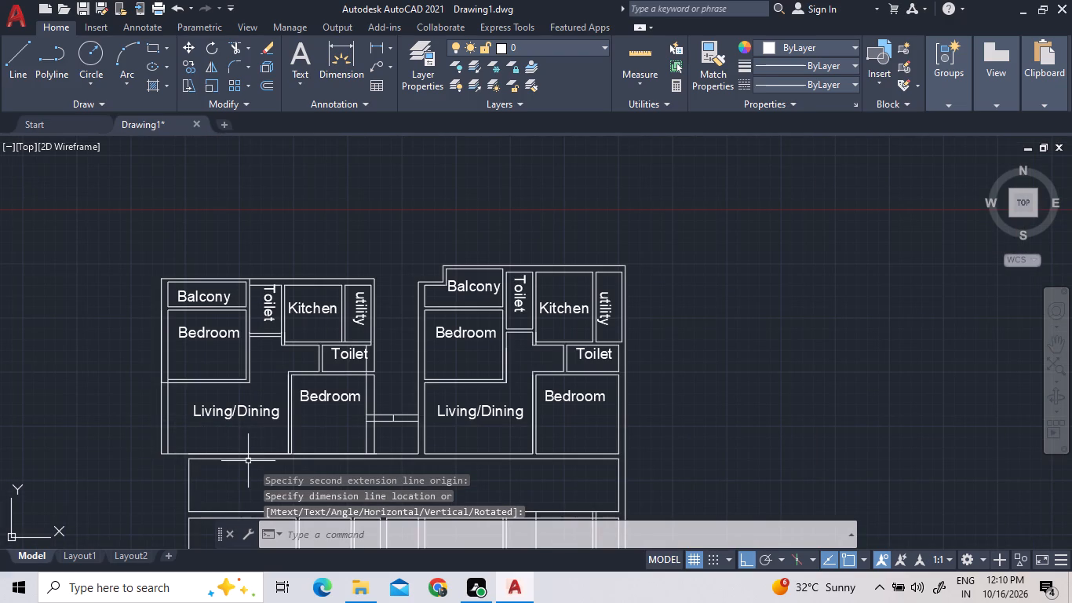
pyautogui.moveTo(247, 452); pyautogui.dragTo(266, 427, button='middle')
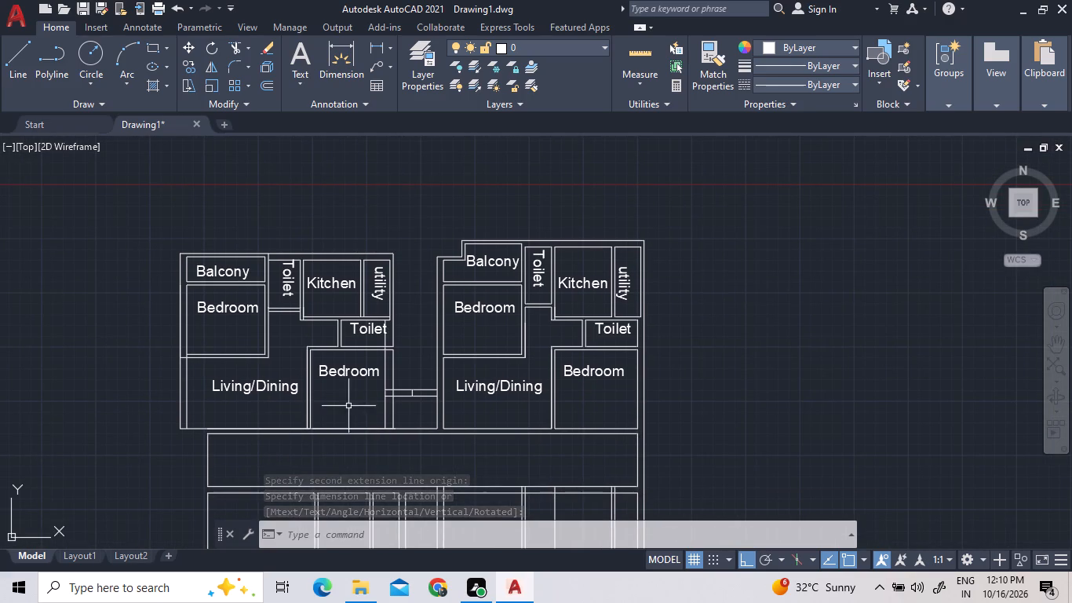
pyautogui.scroll(3, 199, 430)
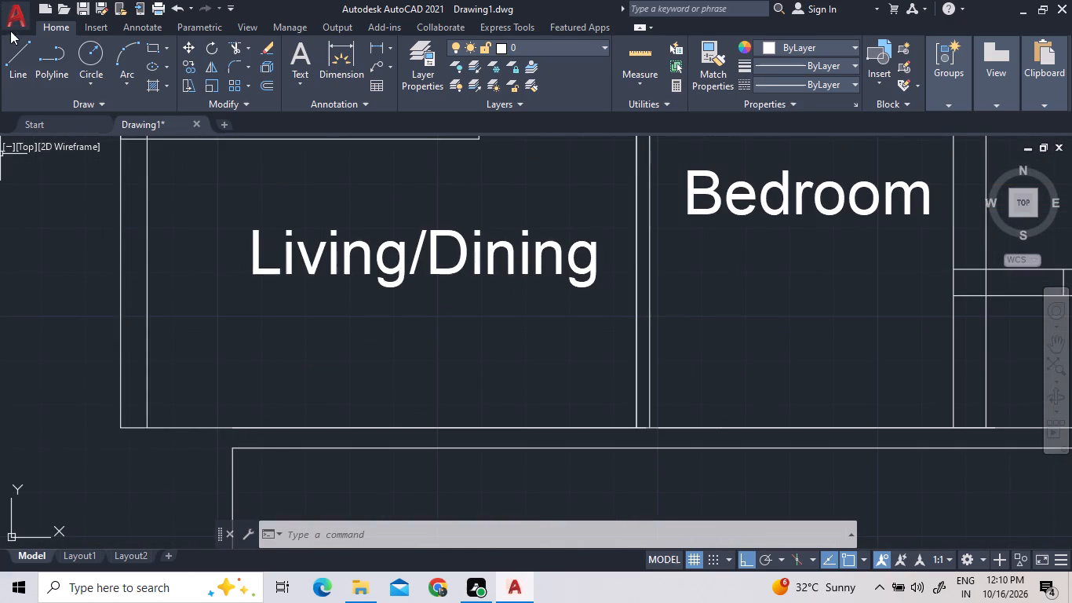
pyautogui.scroll(-2, 78, 24)
pyautogui.scroll(-2, 261, 275)
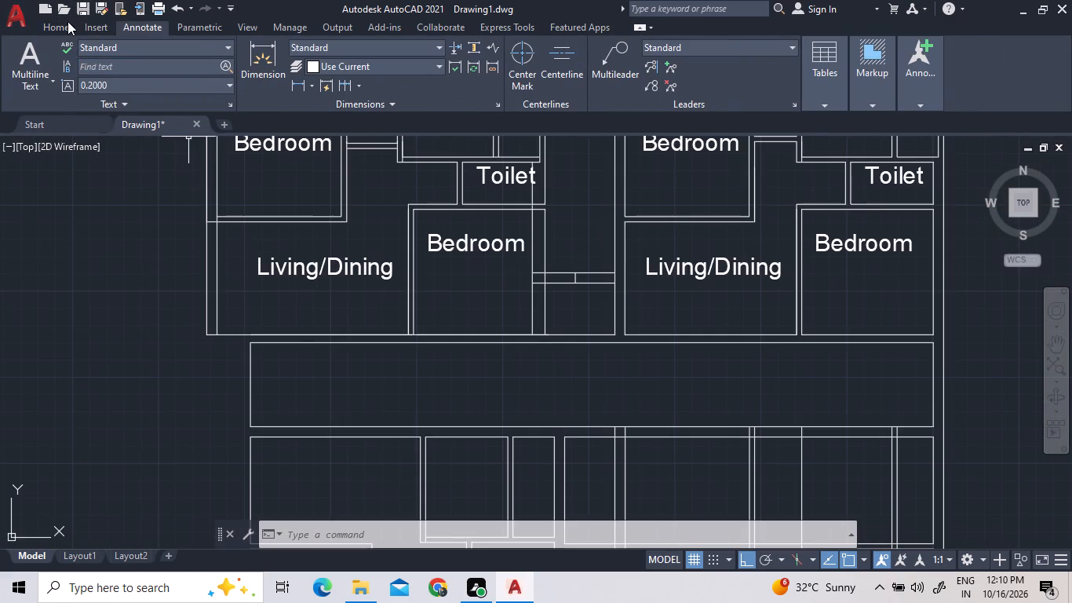
pyautogui.click(57, 21)
pyautogui.click(622, 49)
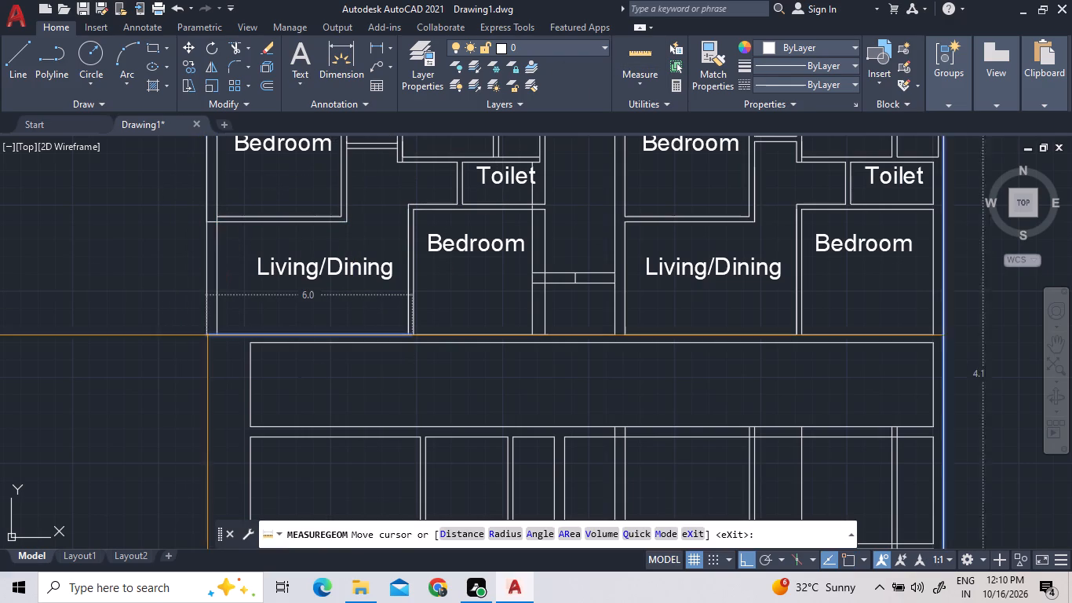
pyautogui.click(371, 44)
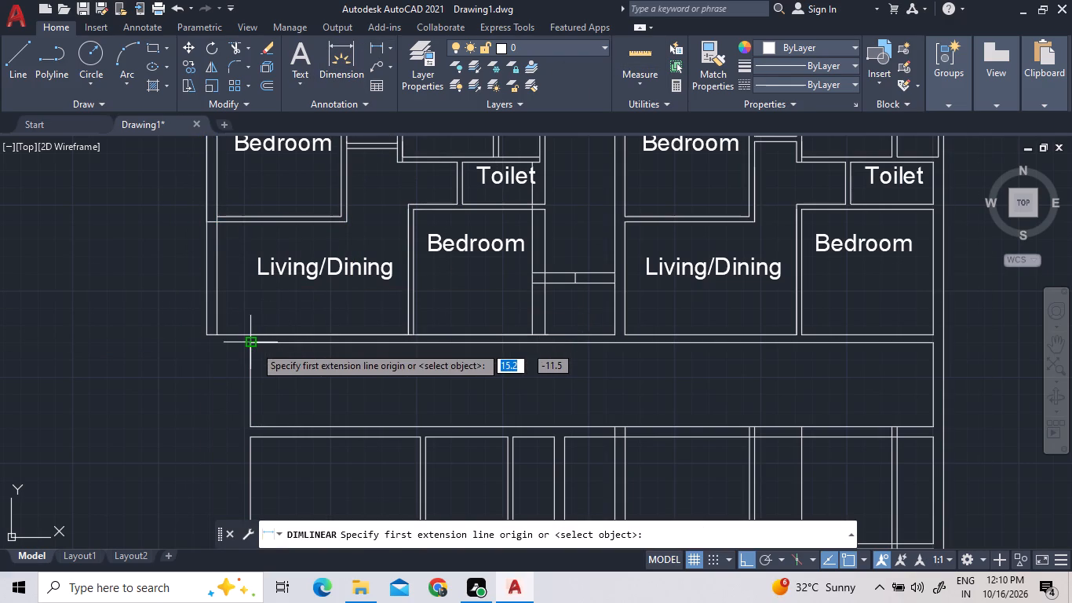
pyautogui.click(254, 345)
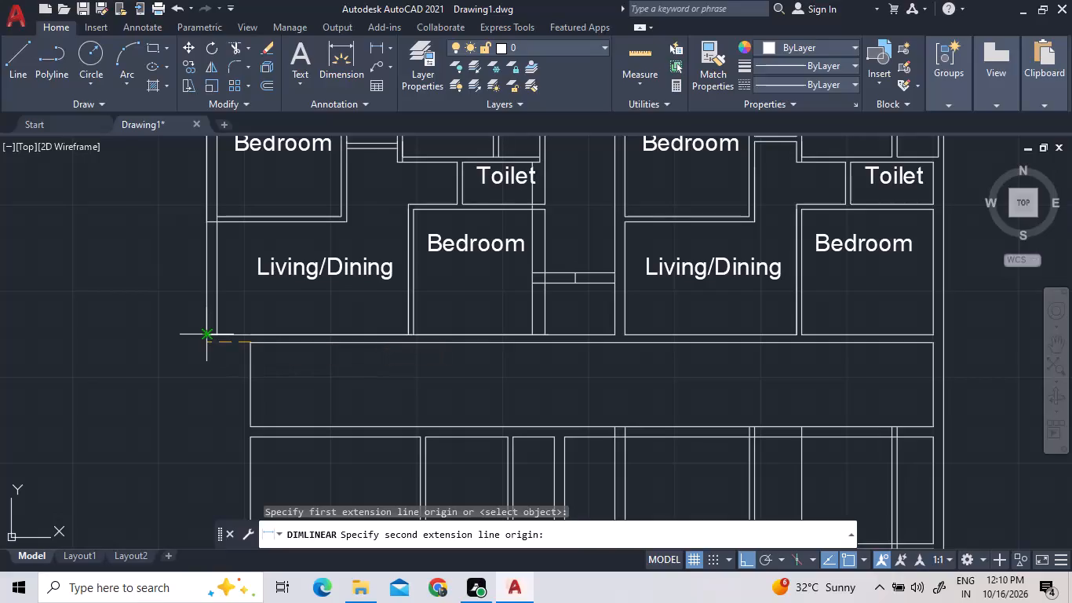
pyautogui.scroll(-2, 207, 334)
pyautogui.scroll(2, 207, 334)
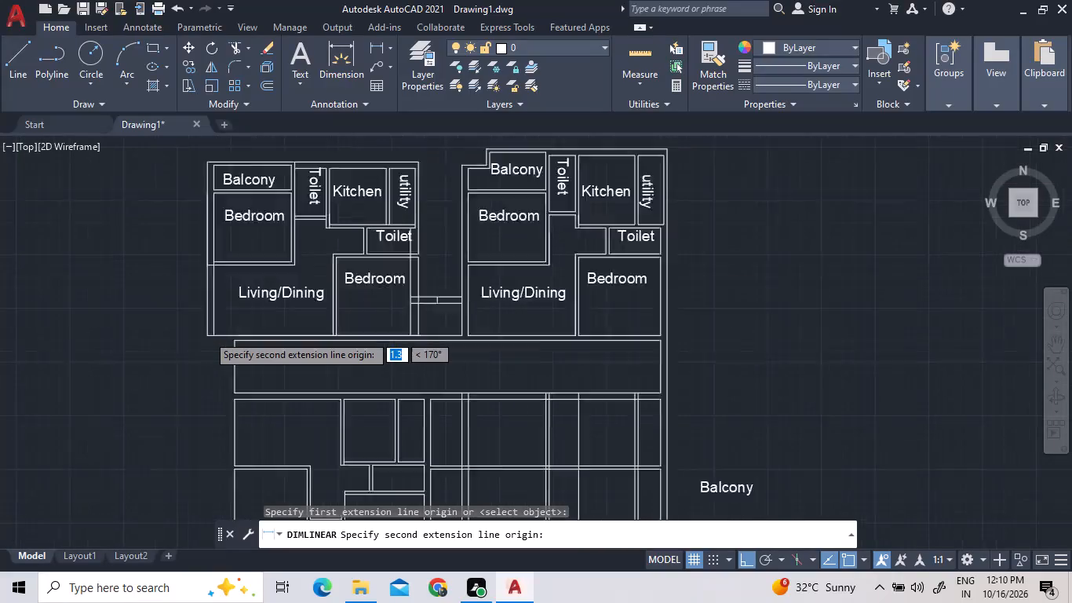
pyautogui.scroll(2, 207, 334)
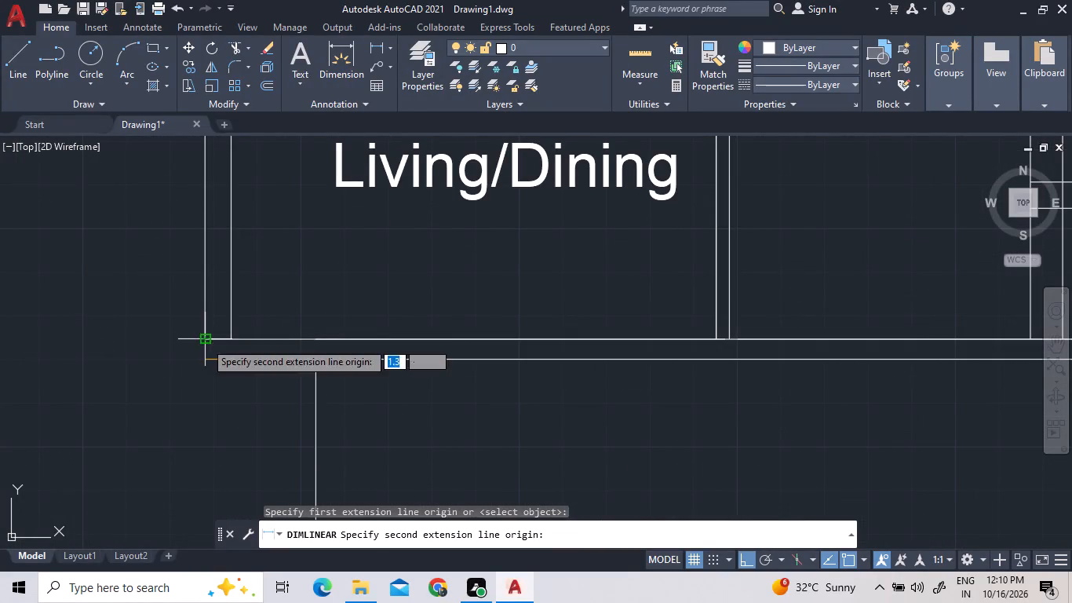
pyautogui.click(377, 46)
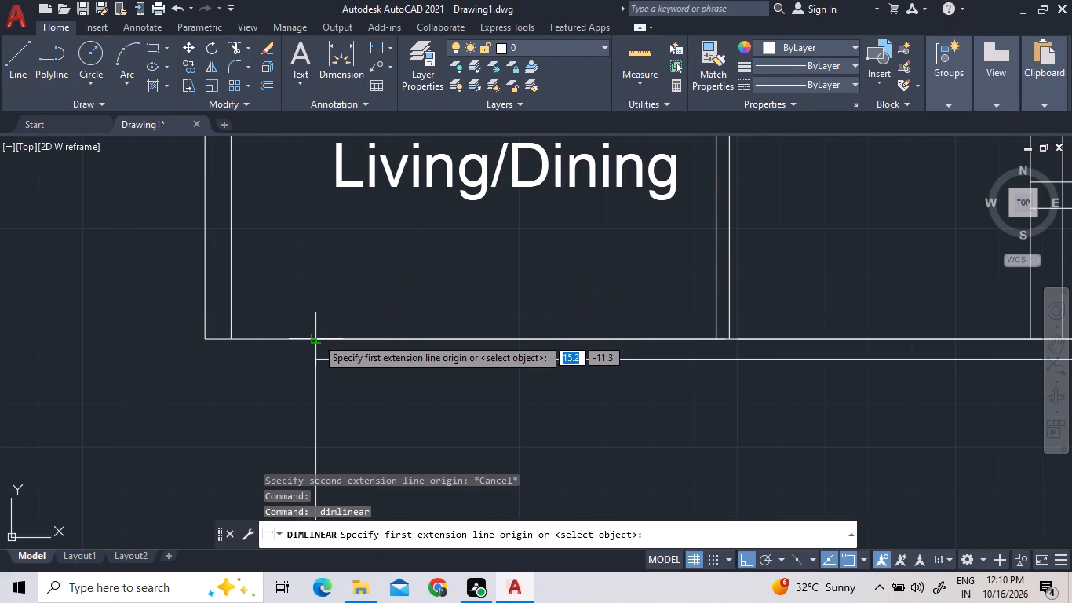
pyautogui.click(316, 338)
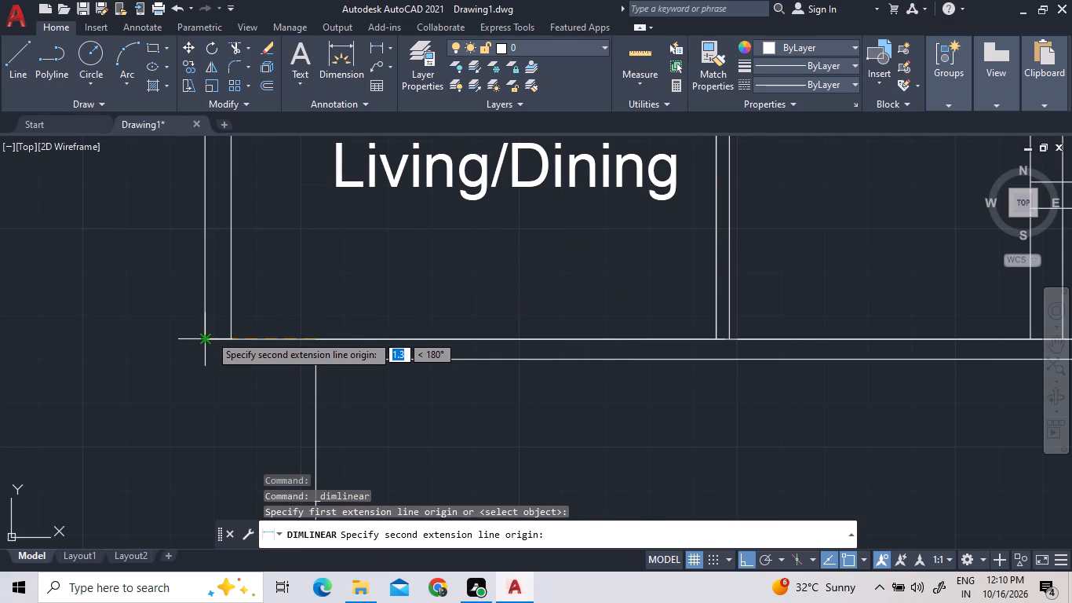
pyautogui.click(210, 334)
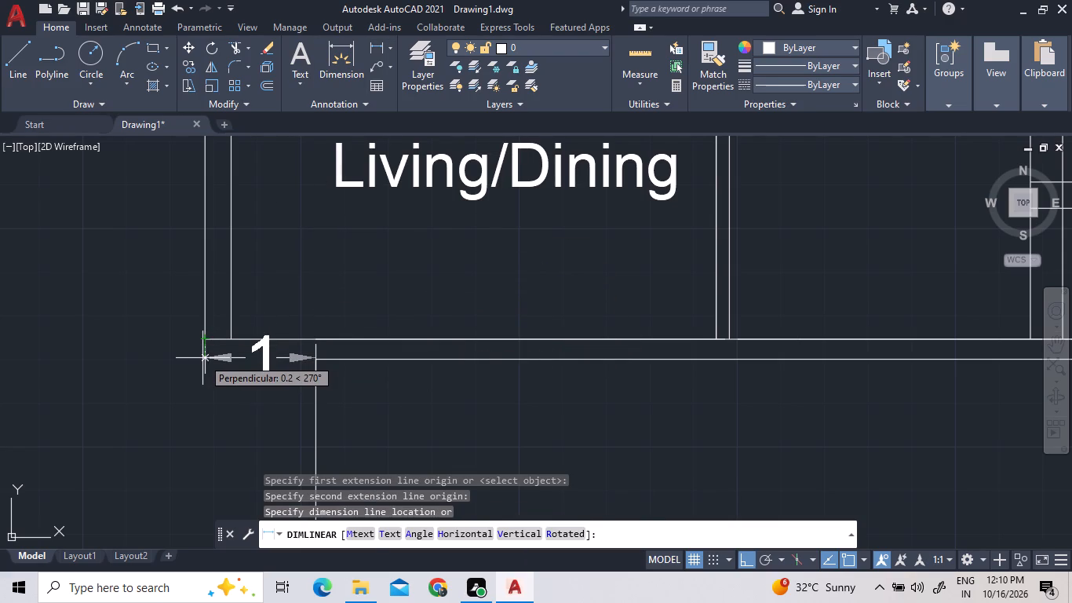
pyautogui.press('Escape')
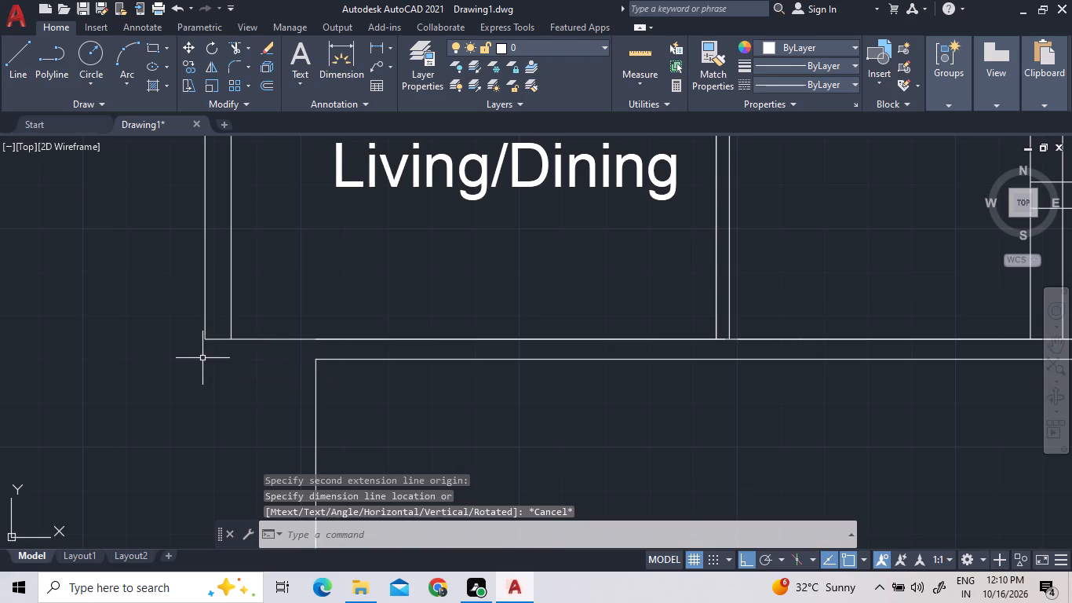
# Trim the short line crossing between the left block's outer and inner side wall lines at the Bedroom's lower corner.
pyautogui.scroll(-3, 202, 358)
pyautogui.scroll(-2, 335, 328)
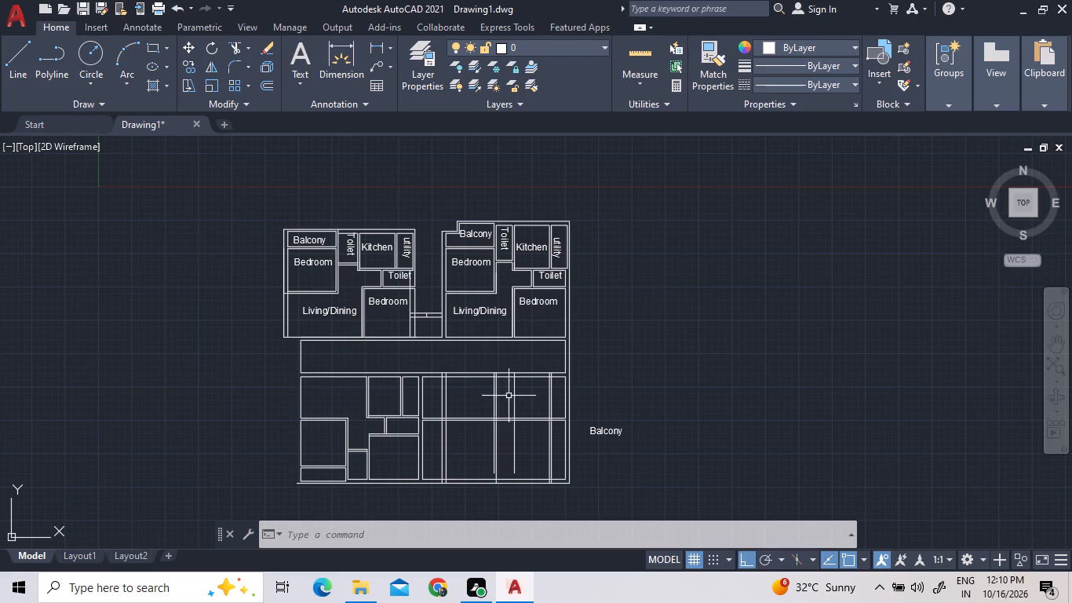
pyautogui.scroll(2, 569, 481)
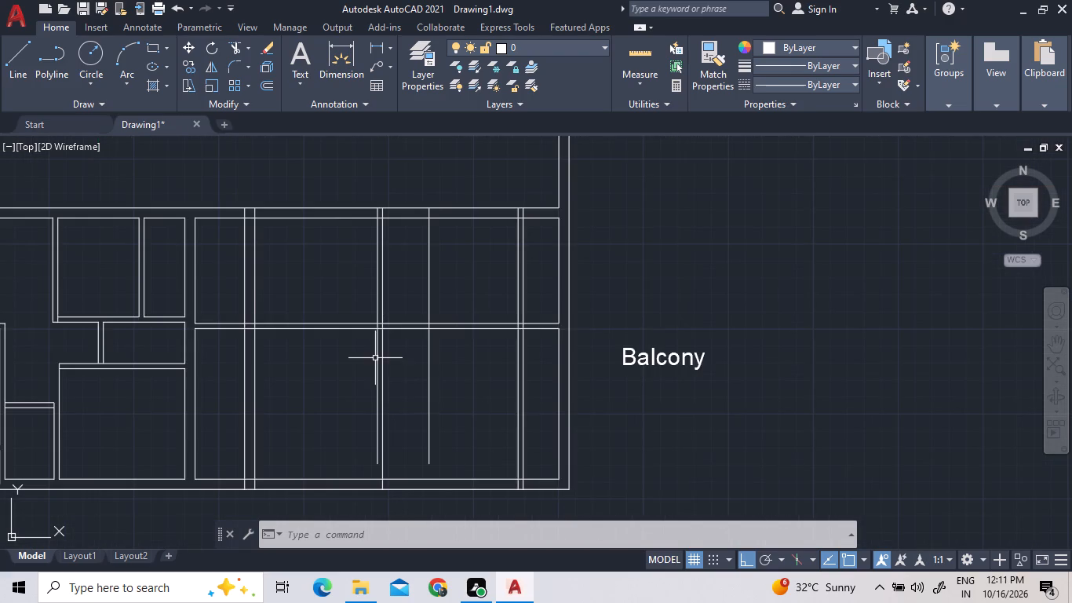
pyautogui.scroll(-2, 375, 358)
pyautogui.scroll(1, 234, 160)
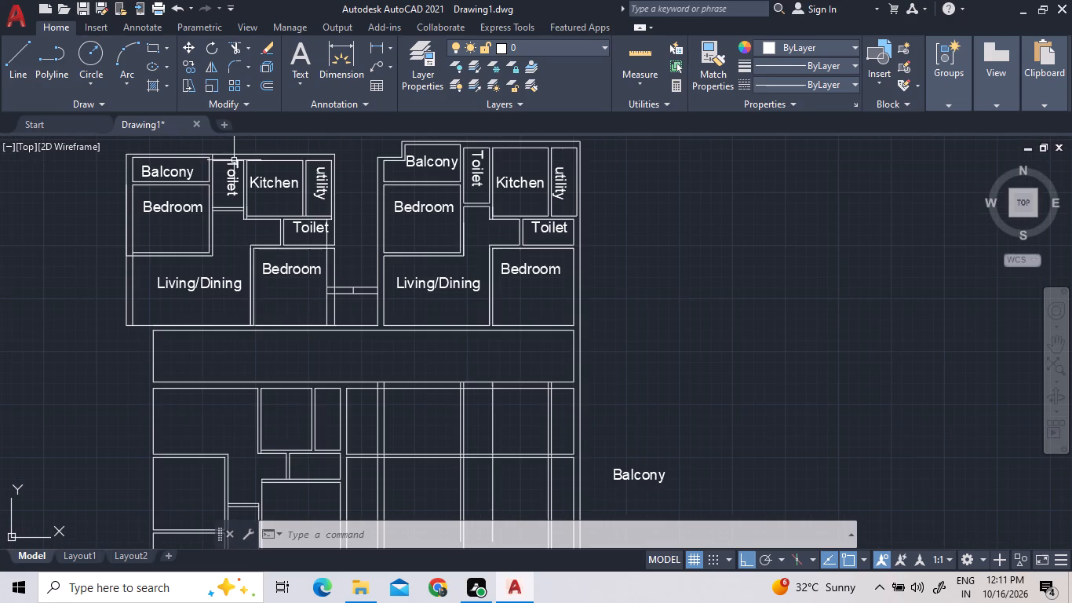
pyautogui.scroll(1, 137, 170)
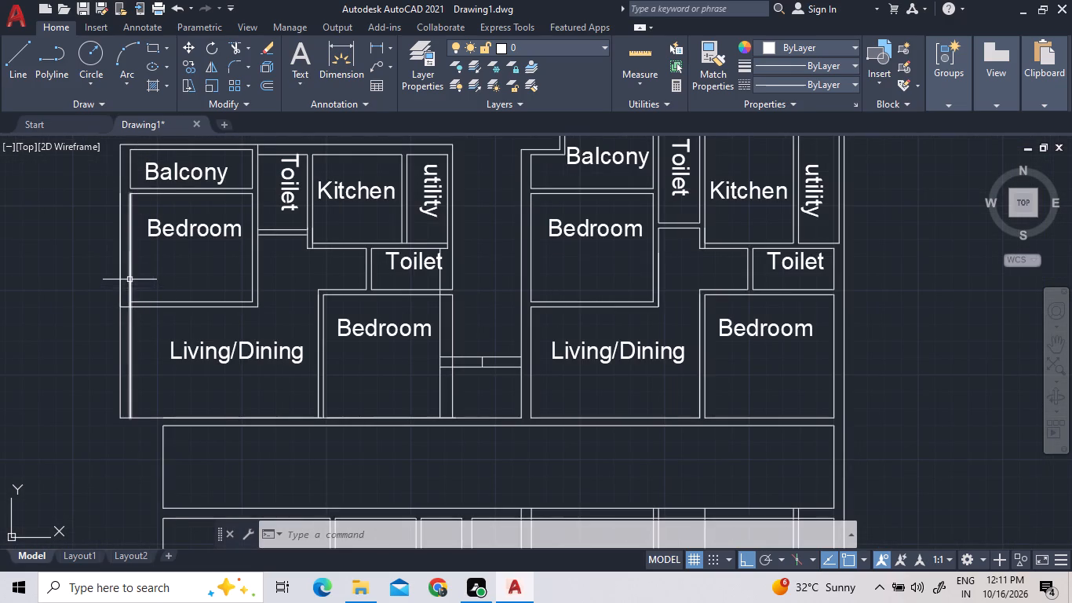
pyautogui.click(231, 48)
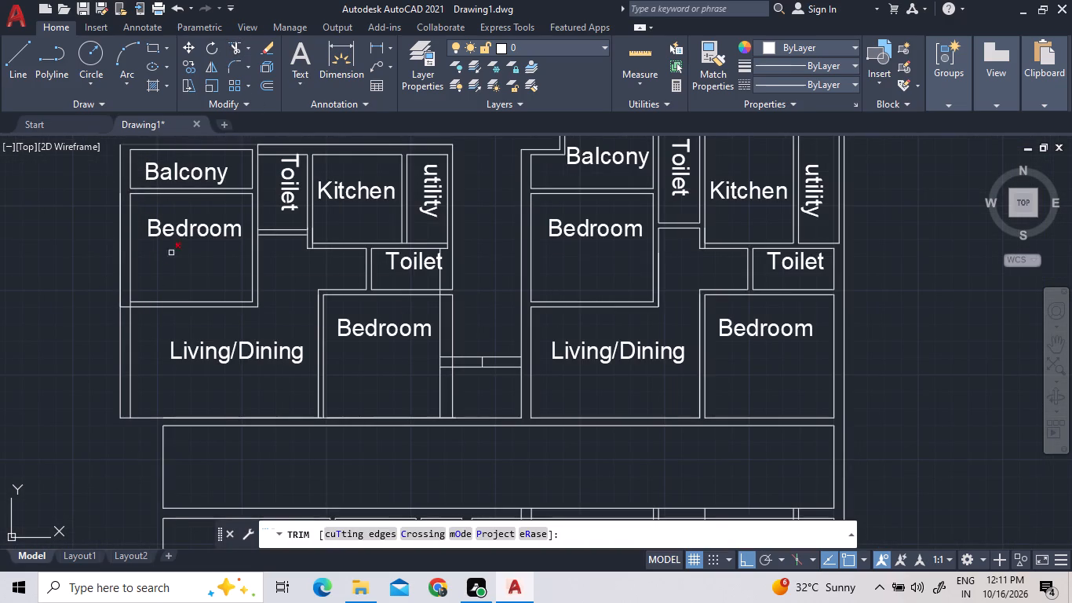
pyautogui.click(126, 307)
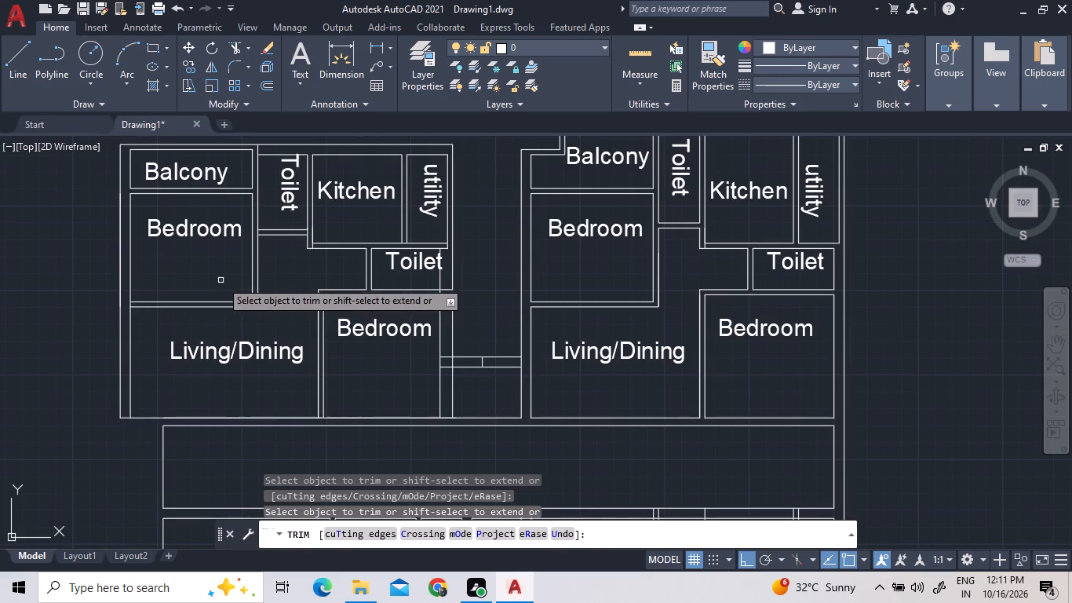
pyautogui.scroll(-2, 231, 277)
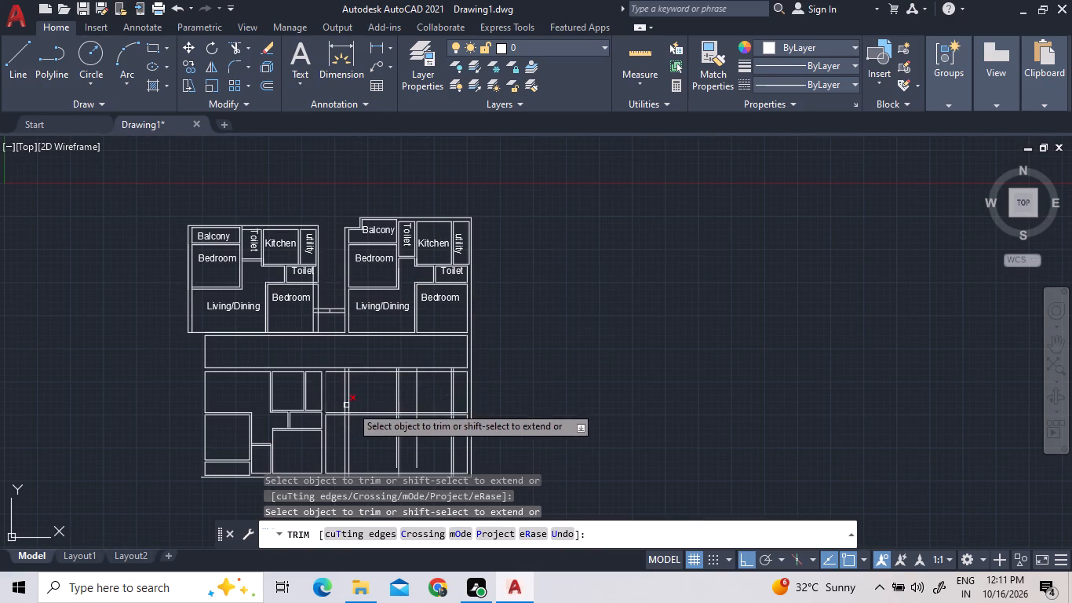
pyautogui.scroll(-2, 509, 314)
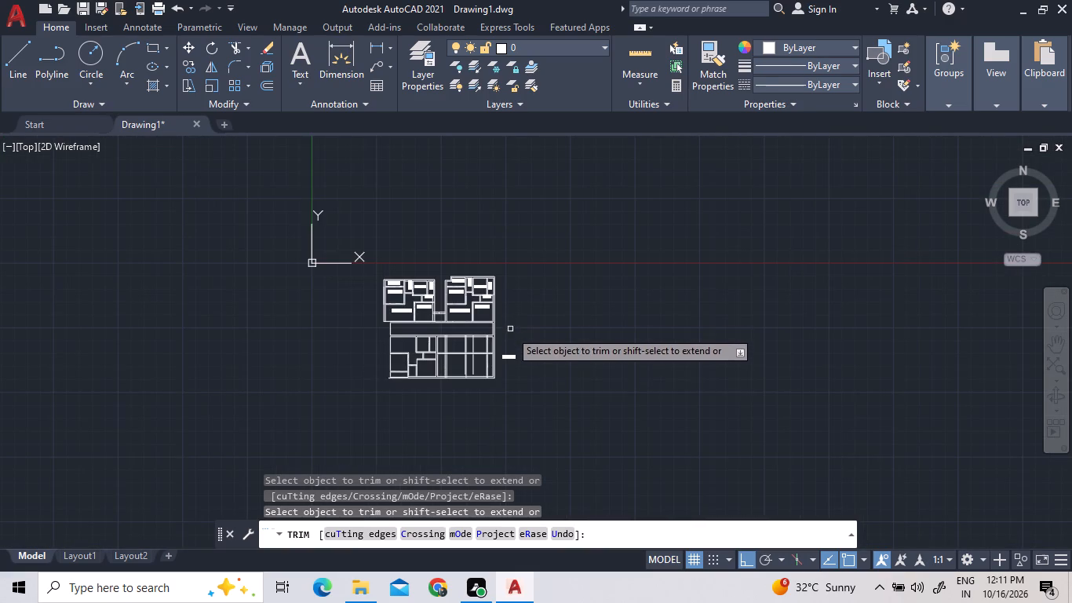
pyautogui.press('Escape')
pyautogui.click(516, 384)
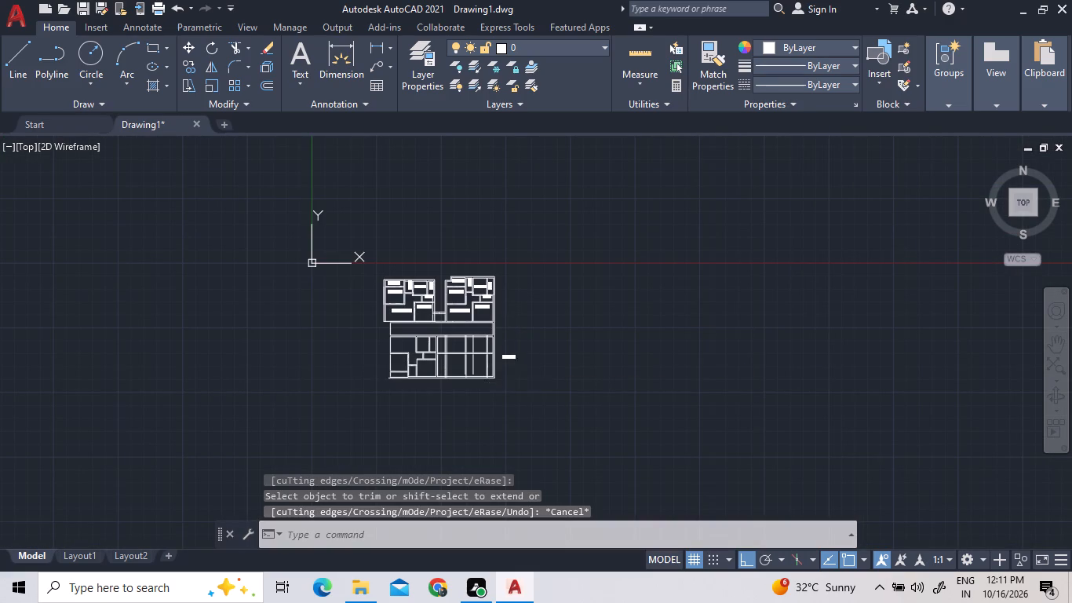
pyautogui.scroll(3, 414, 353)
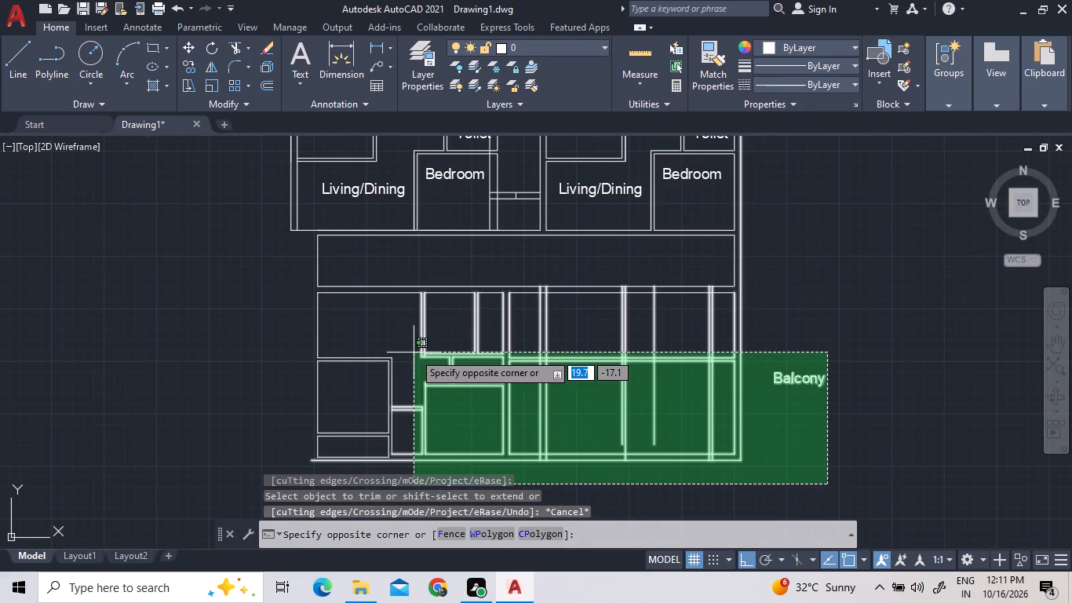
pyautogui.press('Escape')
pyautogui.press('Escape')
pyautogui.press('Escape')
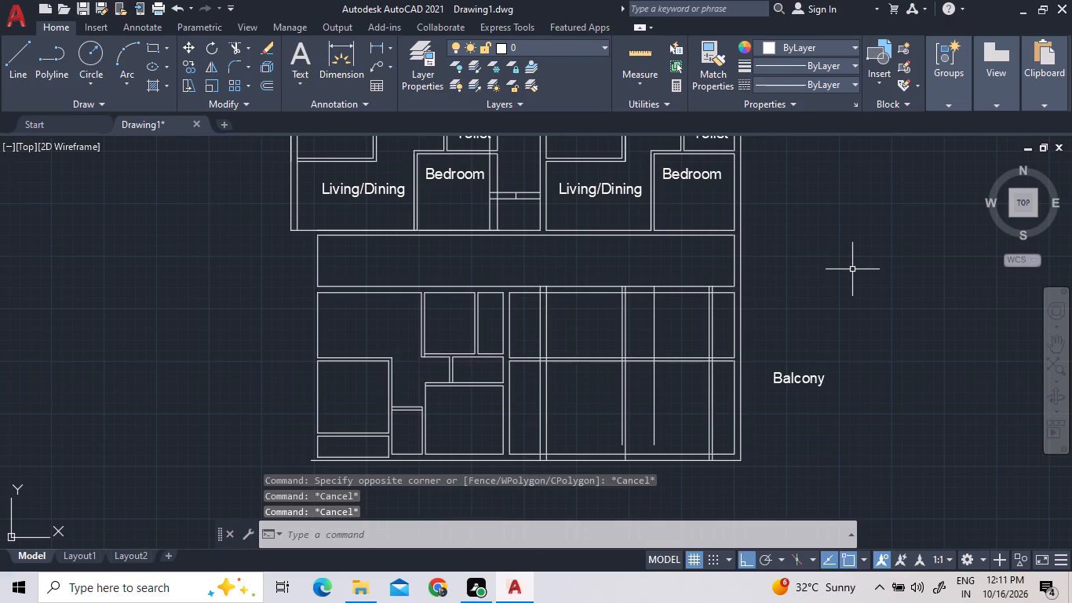
# Draw a short horizontal line from the long strip's lower inner corner across to the building's outer side wall line.
pyautogui.click(27, 67)
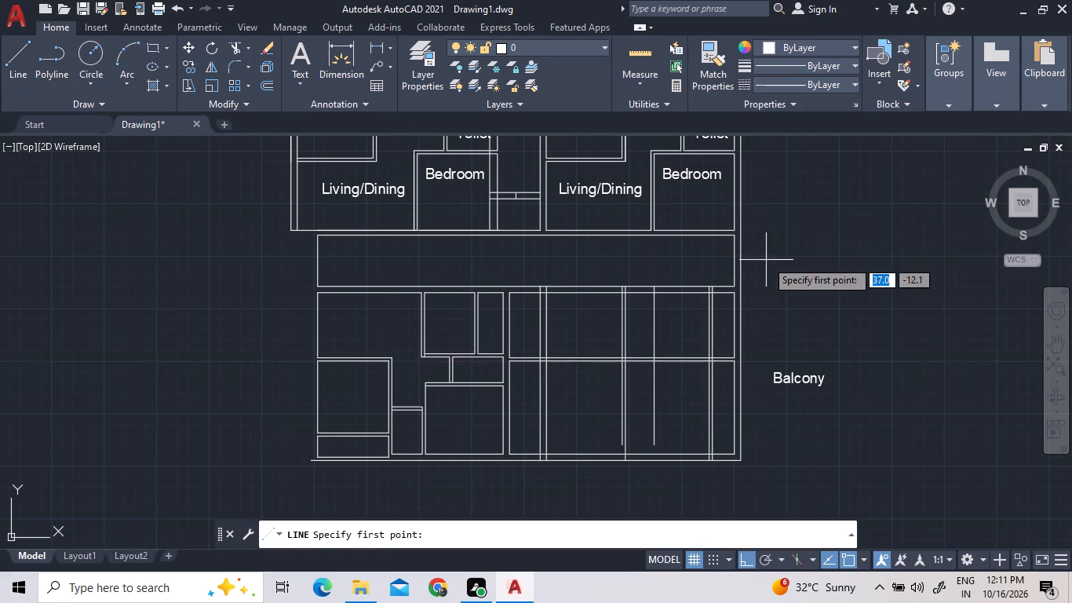
pyautogui.scroll(4, 738, 287)
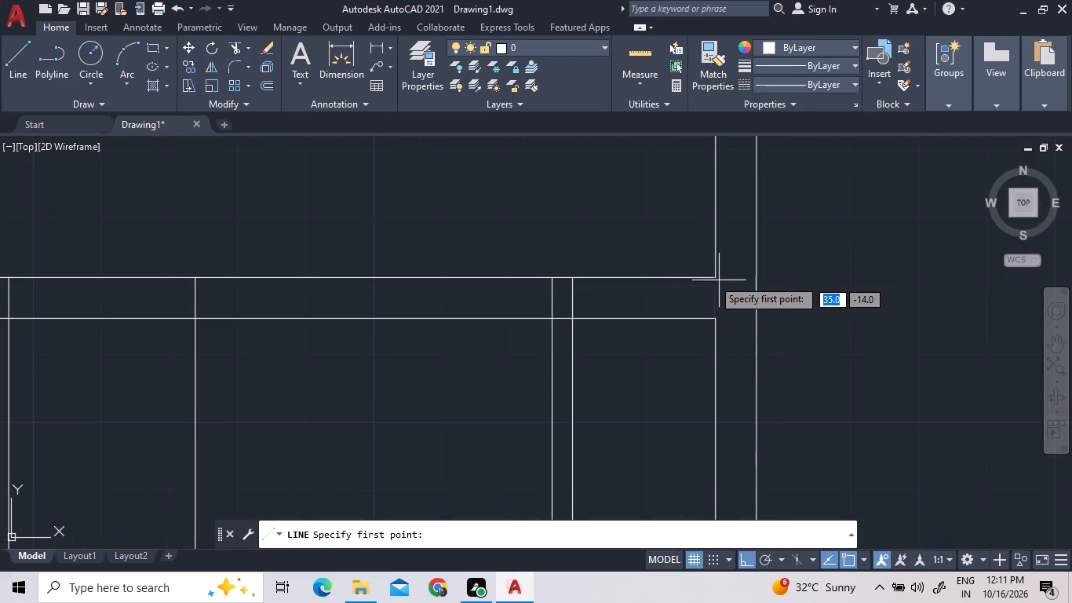
pyautogui.click(712, 277)
pyautogui.click(753, 276)
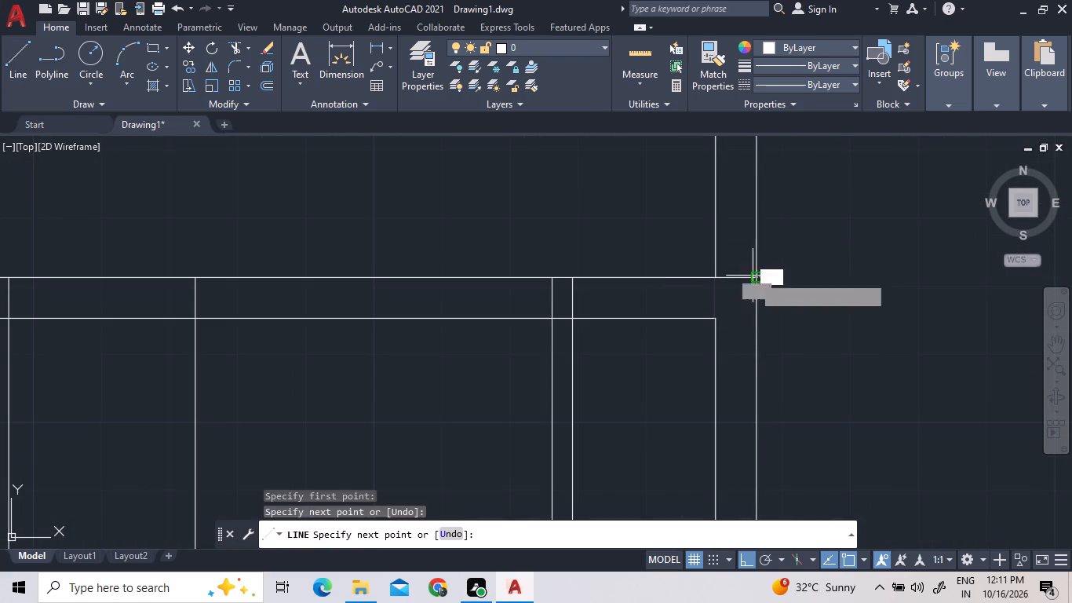
pyautogui.press('Escape')
# Check the long strip's length and height with the quick measure tool.
pyautogui.scroll(-4, 726, 308)
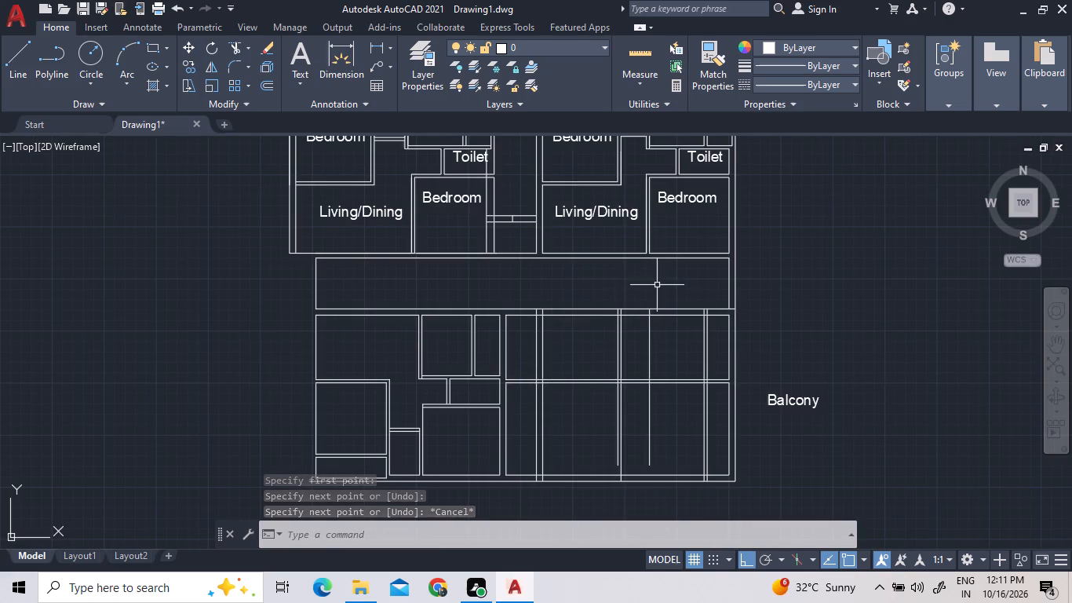
pyautogui.click(629, 55)
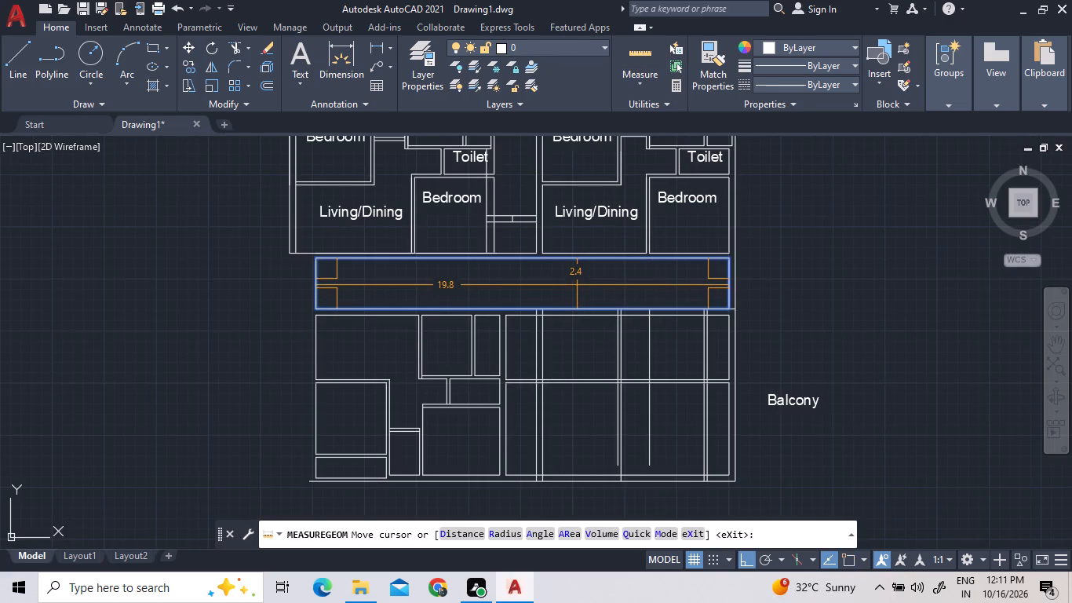
pyautogui.press('Escape')
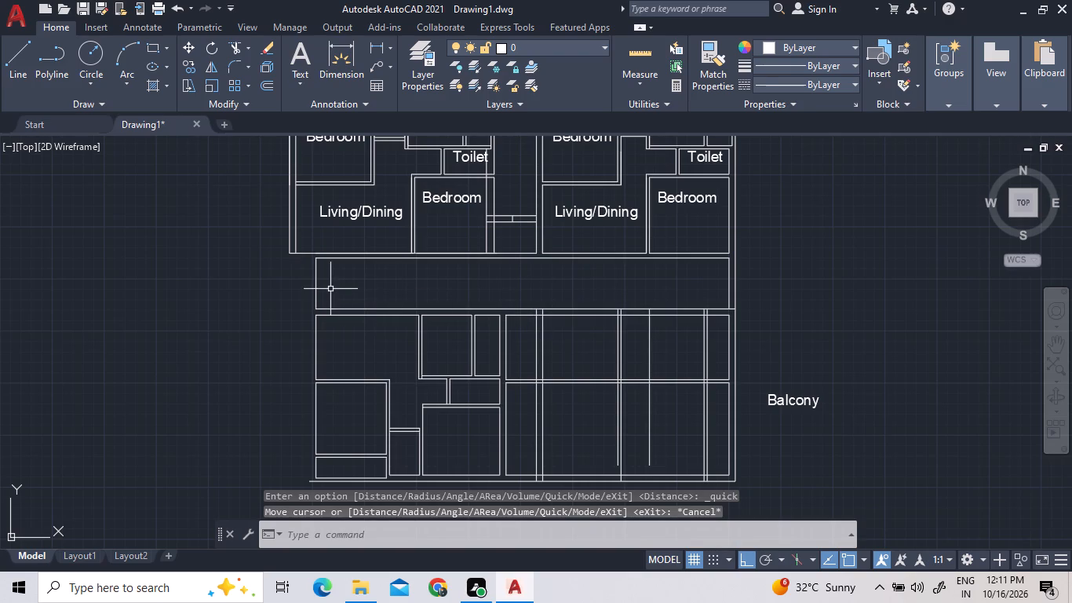
pyautogui.click(761, 333)
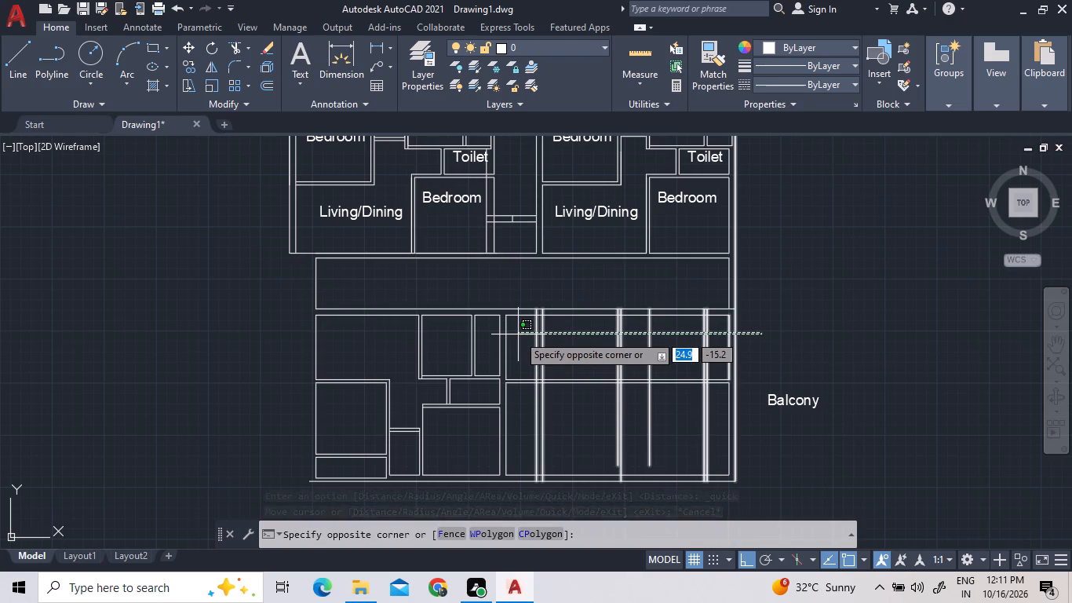
pyautogui.press('Escape')
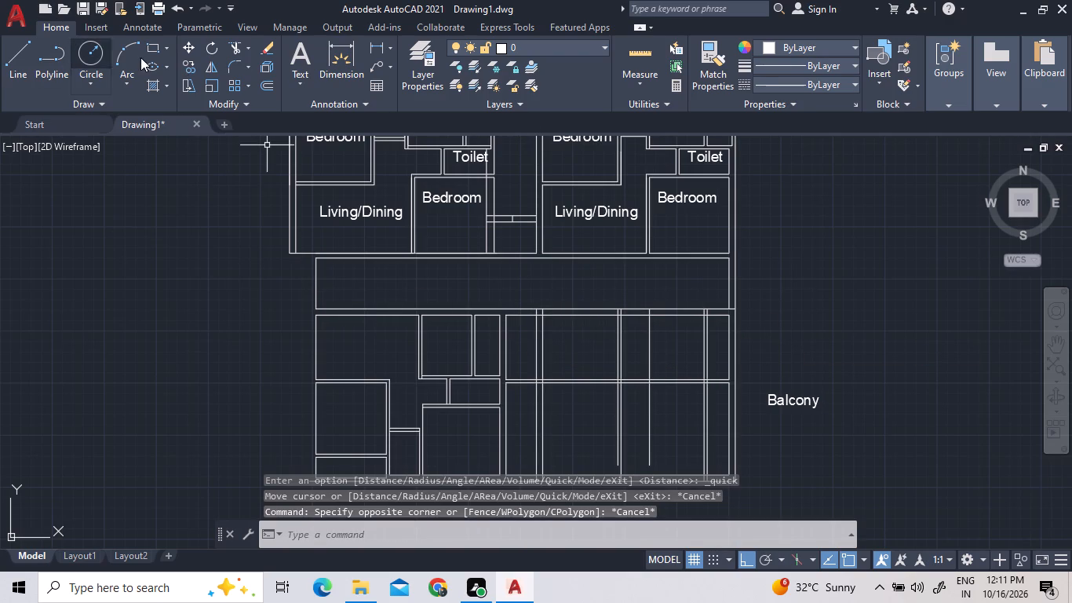
# Trim off the outer side wall line below the short closing line at the long strip's lower corner.
pyautogui.click(237, 48)
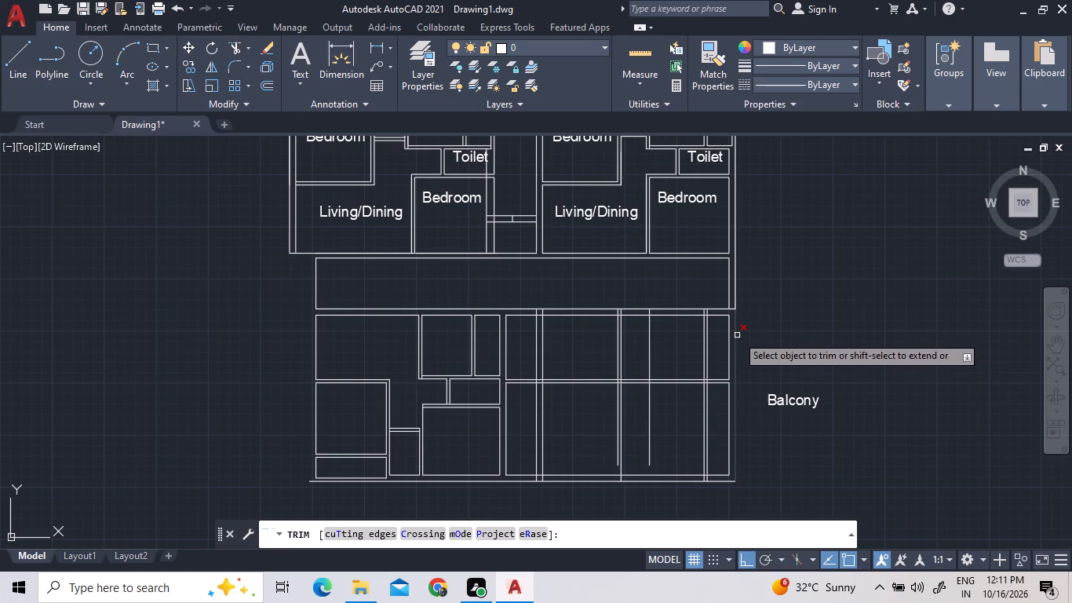
pyautogui.click(737, 334)
pyautogui.press('Escape')
# Erase the old room layout below the long strip, including its leftover line segments and the stray Balcony label.
pyautogui.click(782, 360)
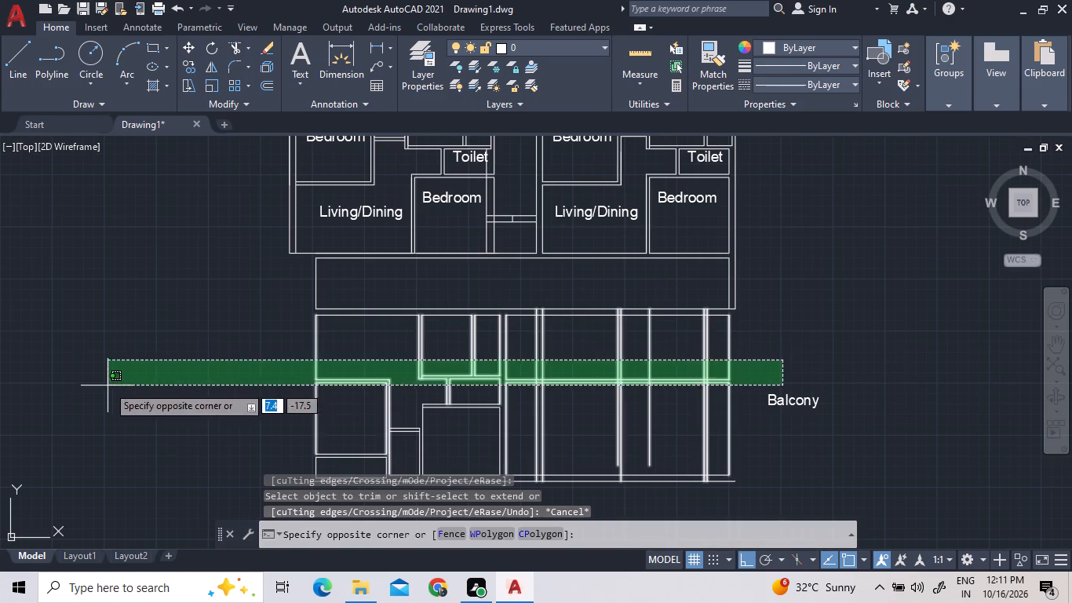
pyautogui.click(98, 387)
pyautogui.press('Delete')
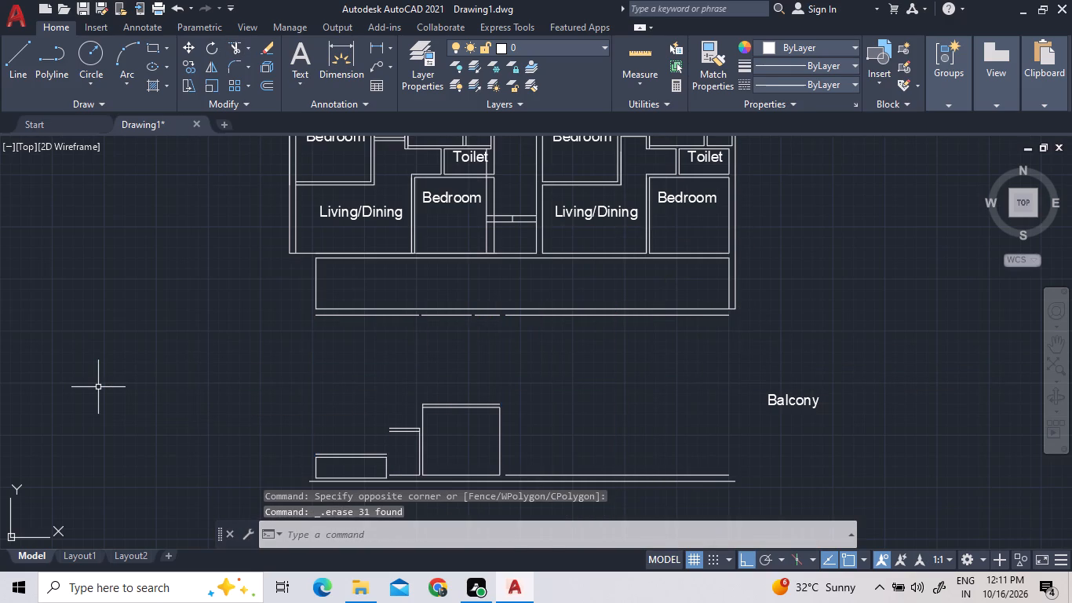
pyautogui.click(741, 315)
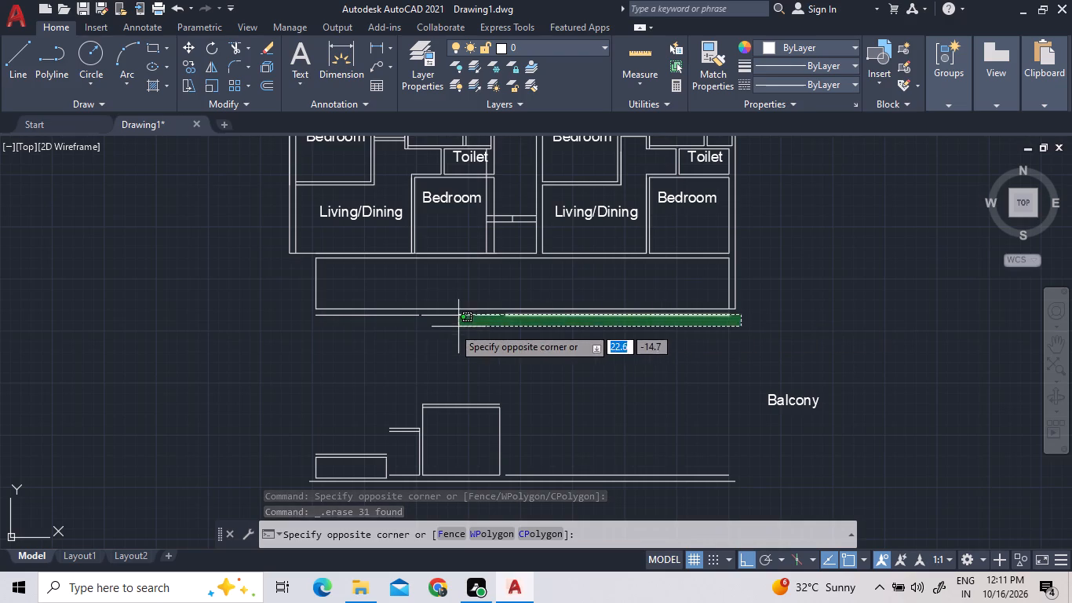
pyautogui.click(304, 320)
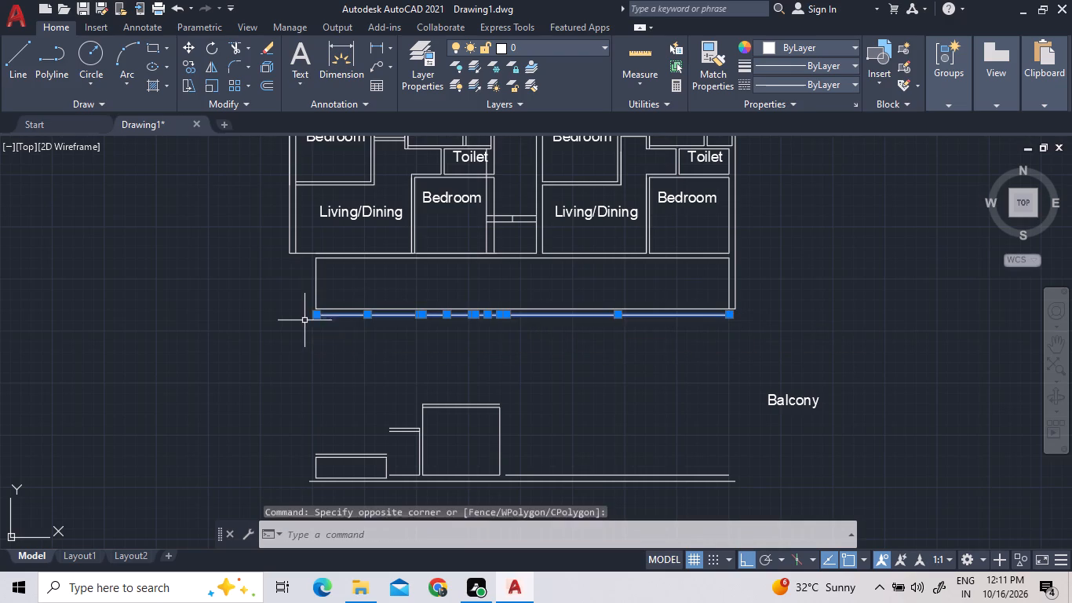
pyautogui.click(808, 424)
pyautogui.click(767, 393)
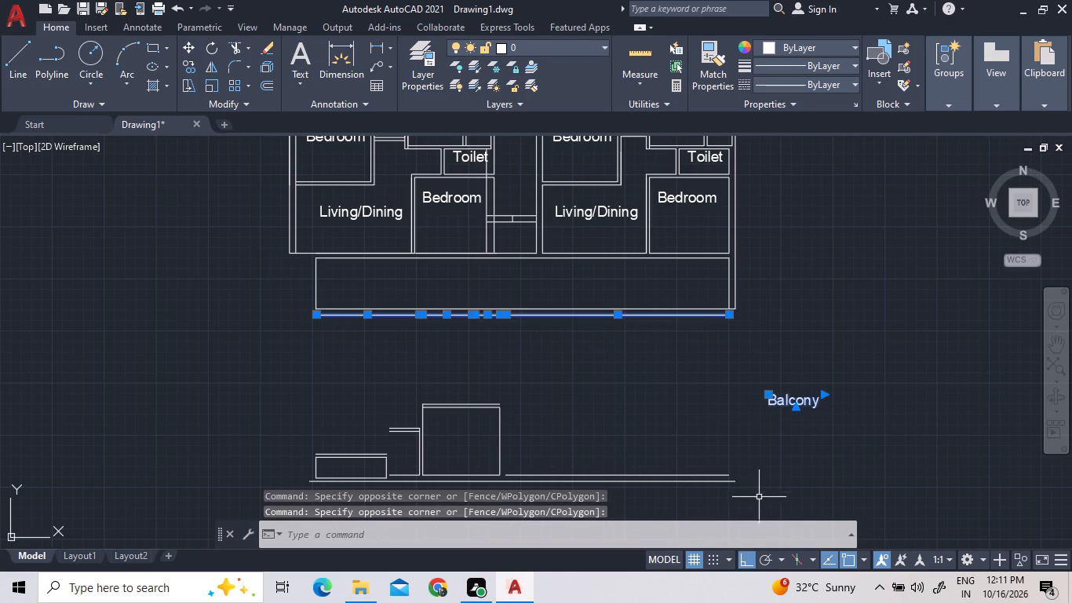
pyautogui.click(753, 495)
pyautogui.click(218, 384)
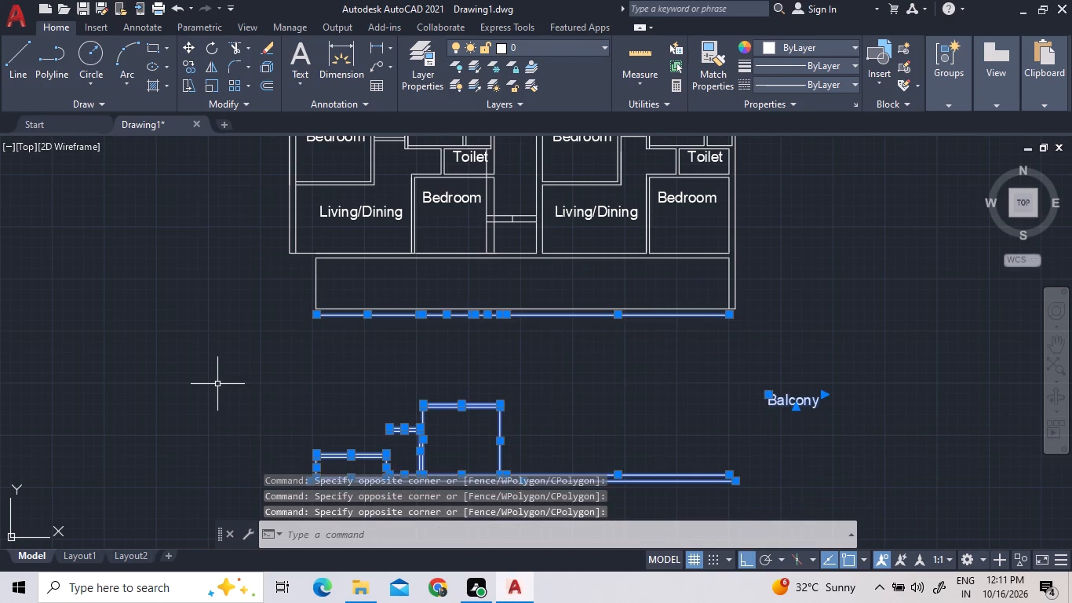
pyautogui.press('Delete')
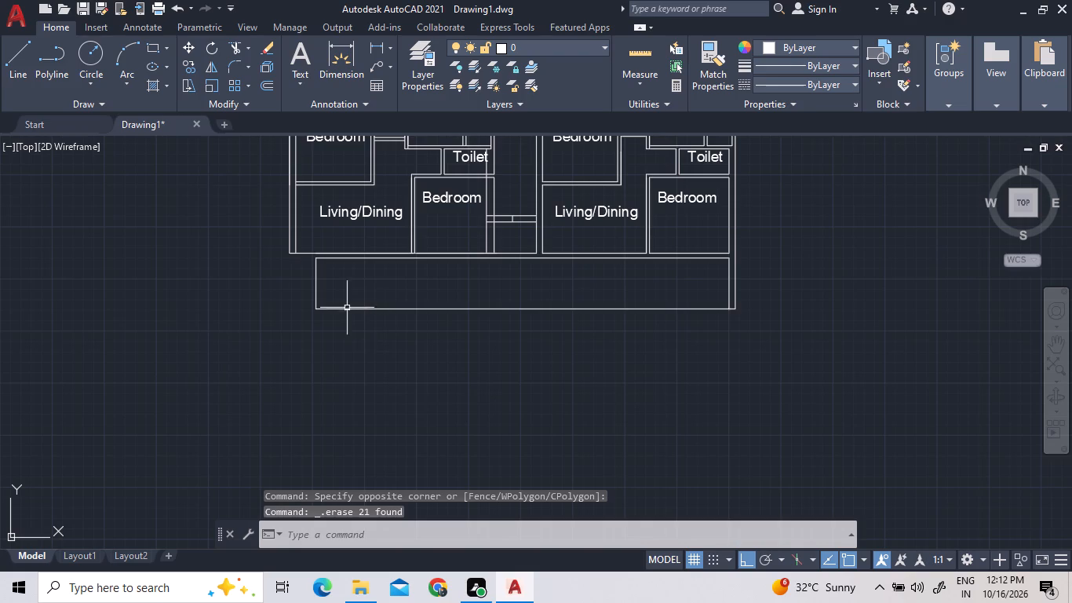
# Move the long strip's left end line 1.0 outward, toward the building's outer side wall.
pyautogui.click(317, 283)
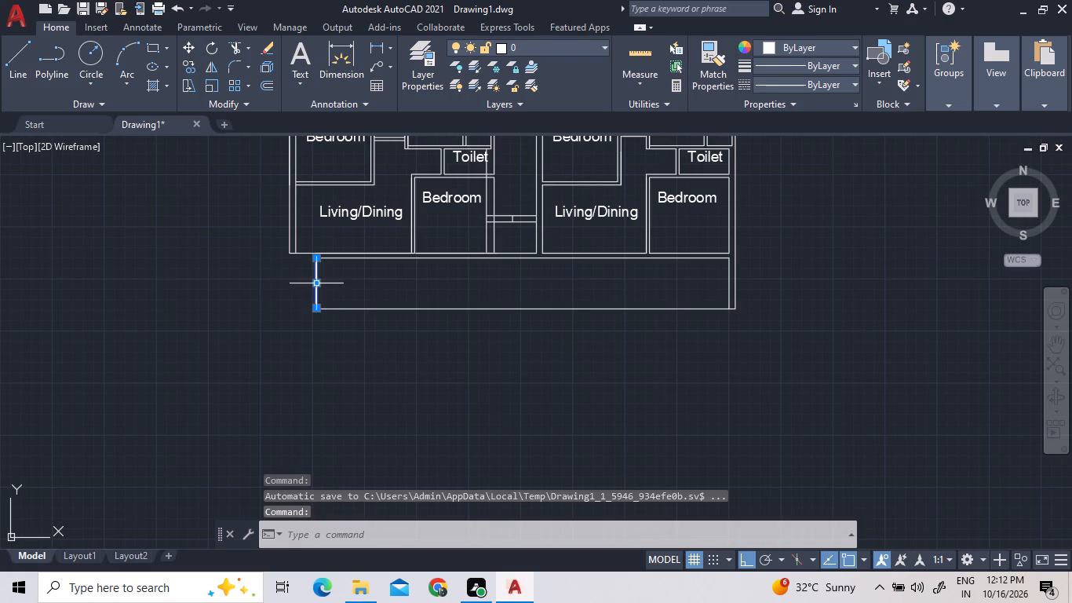
pyautogui.scroll(2, 315, 285)
pyautogui.click(315, 281)
pyautogui.rightClick(315, 281)
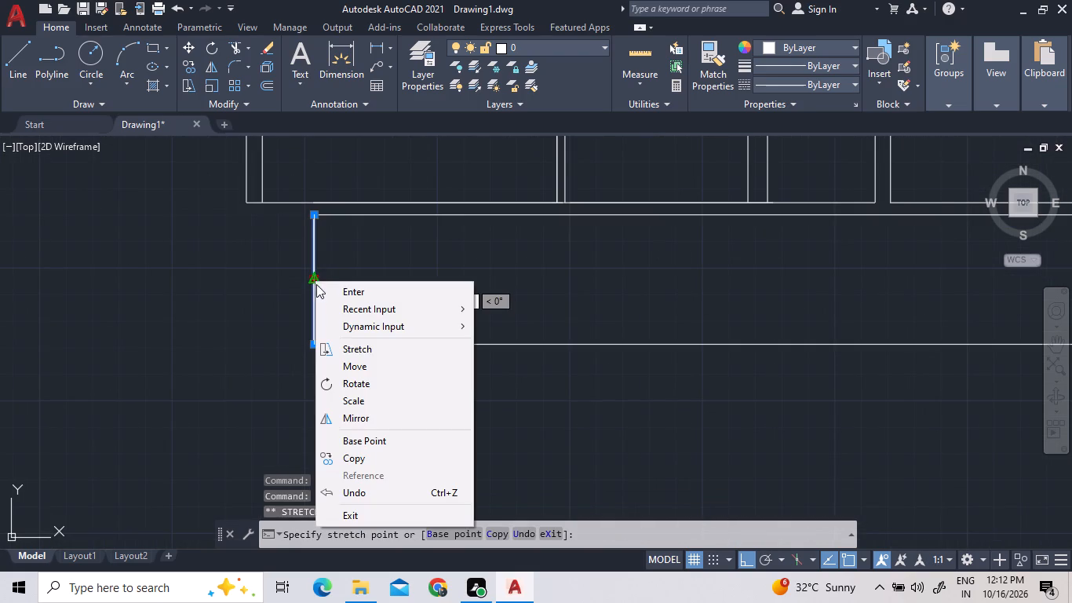
pyautogui.click(373, 371)
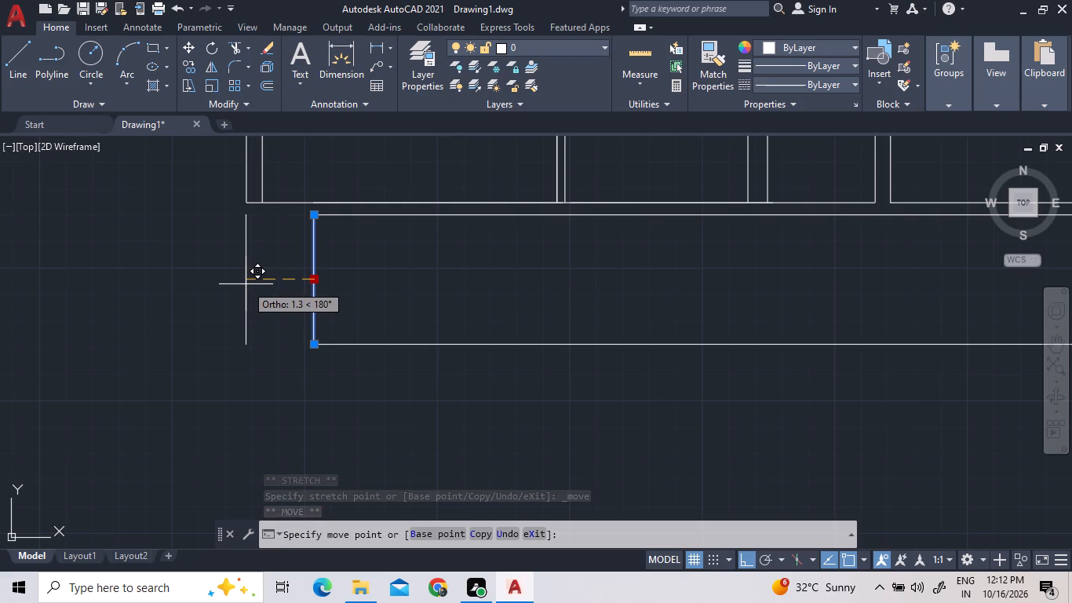
pyautogui.press('1')
pyautogui.write('.0')
pyautogui.press('Return')
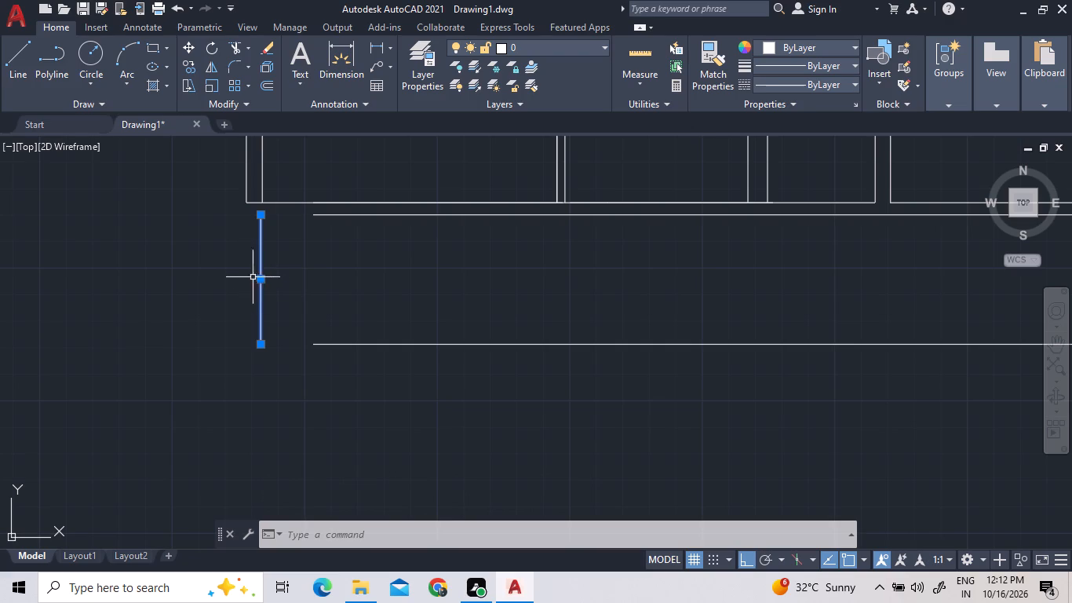
pyautogui.click(264, 277)
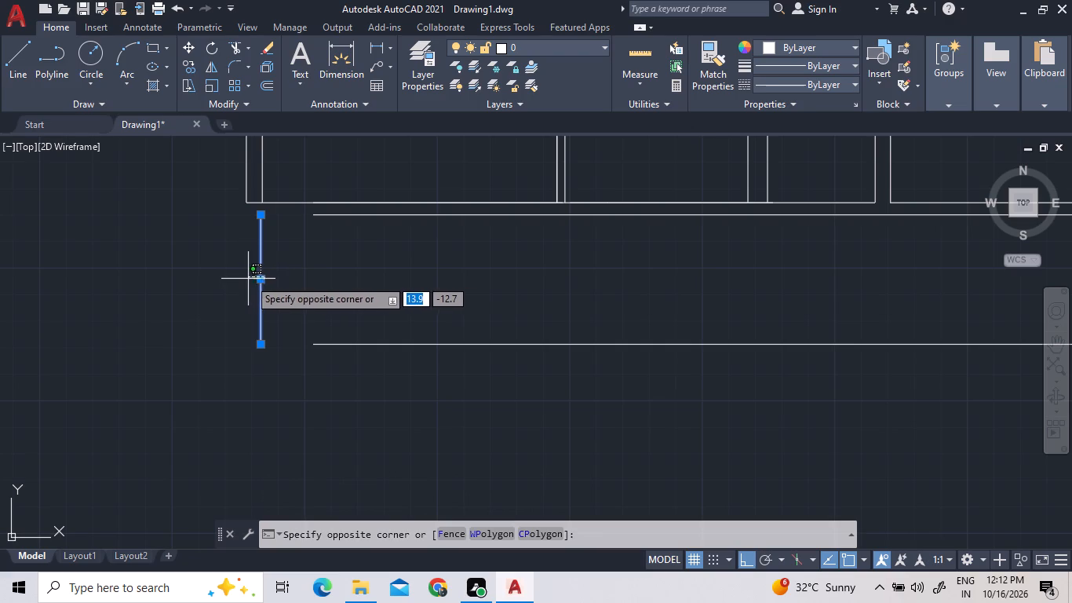
pyautogui.press('Escape')
# Offset the strip's moved left end line 0.3 outward.
pyautogui.click(266, 83)
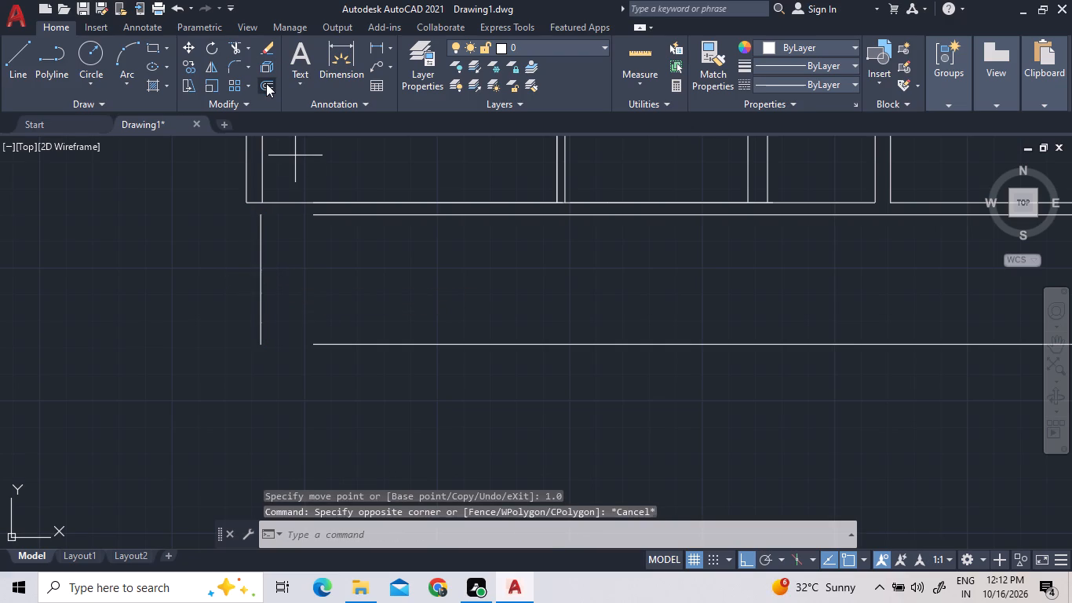
pyautogui.write('0.3')
pyautogui.press('Return')
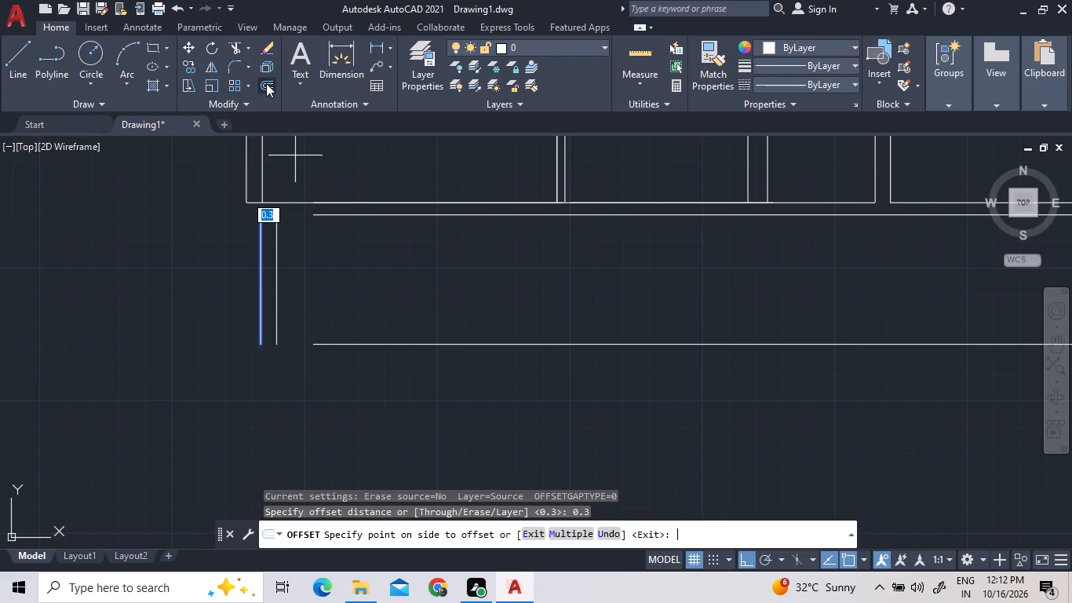
pyautogui.click(233, 228)
pyautogui.press('Escape')
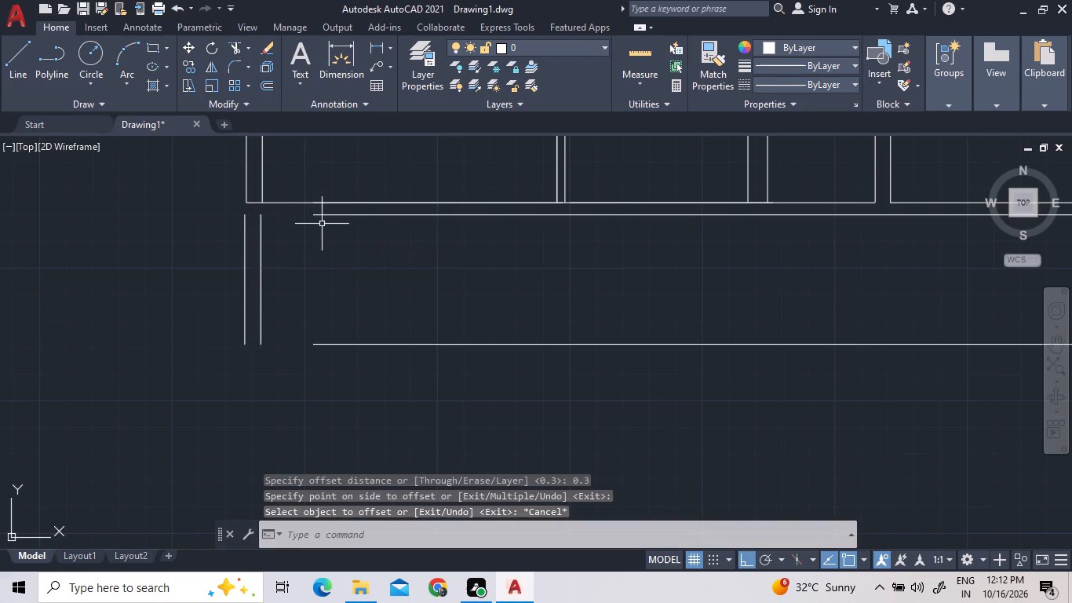
pyautogui.press('Escape')
# Extend the strip's upper and lower horizontal lines to the outer of the two left end lines.
pyautogui.press('e')
pyautogui.press('x')
pyautogui.press('space')
pyautogui.press('space')
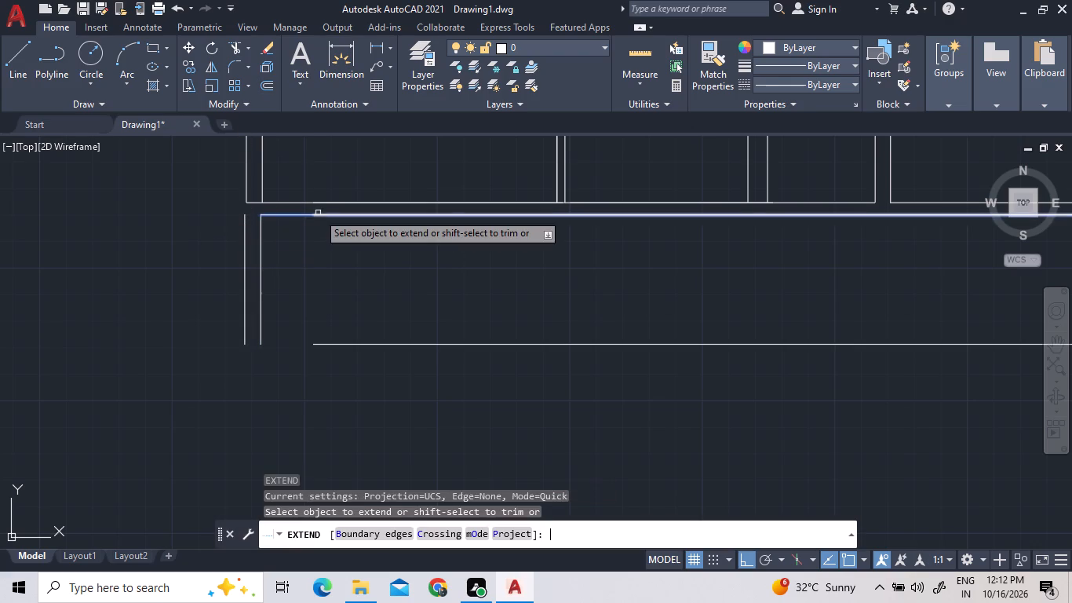
pyautogui.click(317, 213)
pyautogui.click(278, 213)
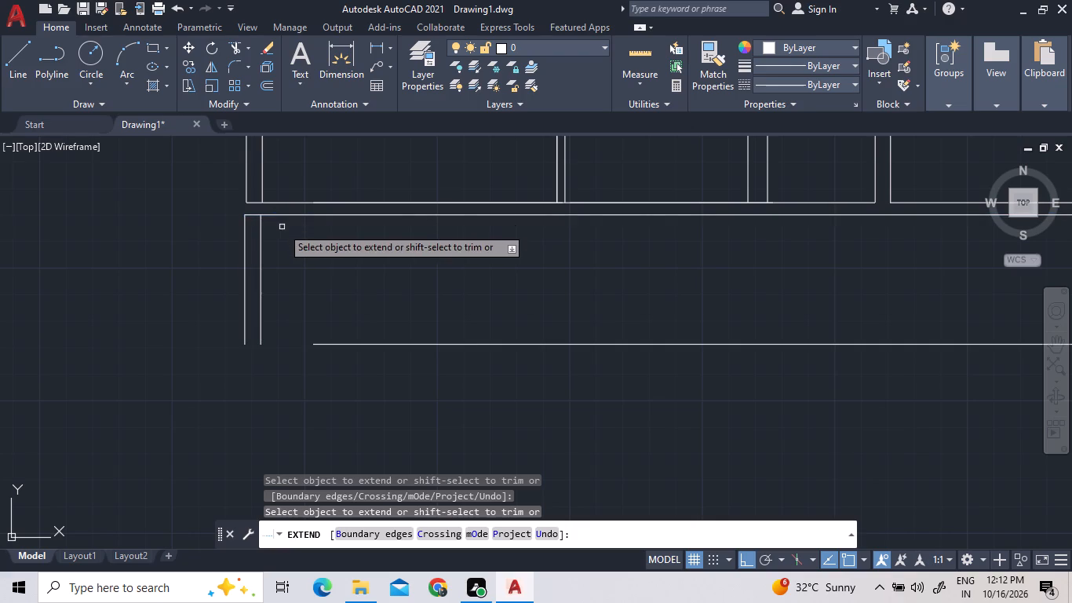
pyautogui.click(313, 342)
pyautogui.click(294, 346)
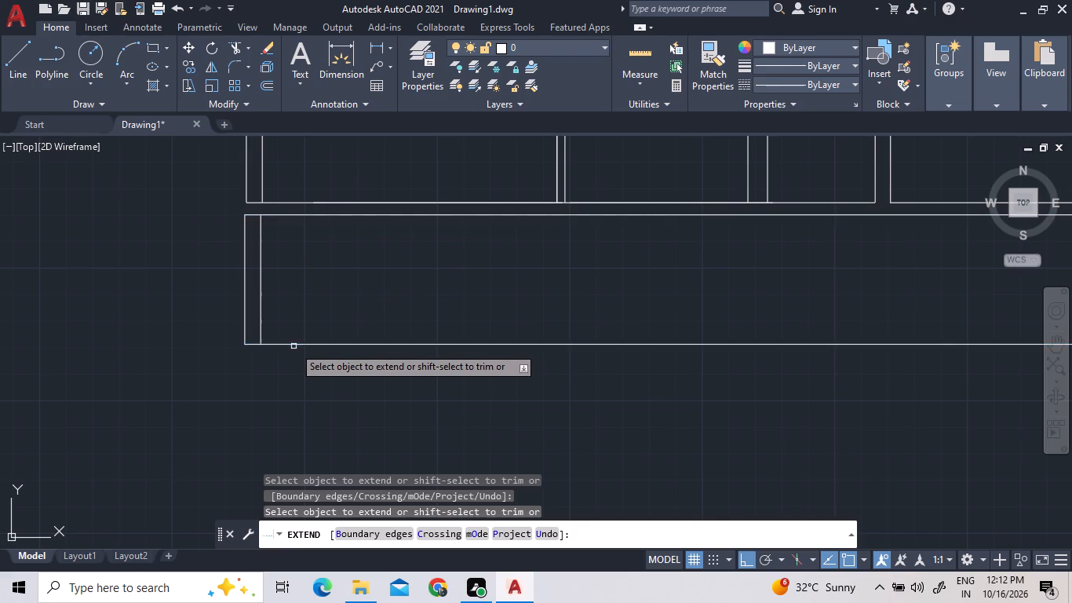
pyautogui.scroll(-1, 335, 280)
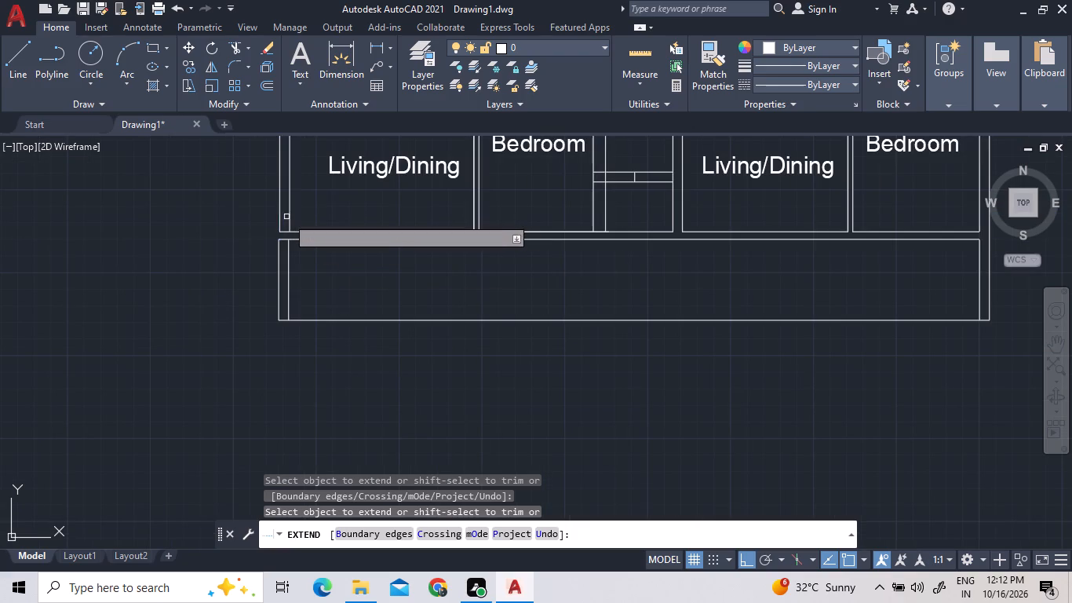
pyautogui.scroll(2, 280, 214)
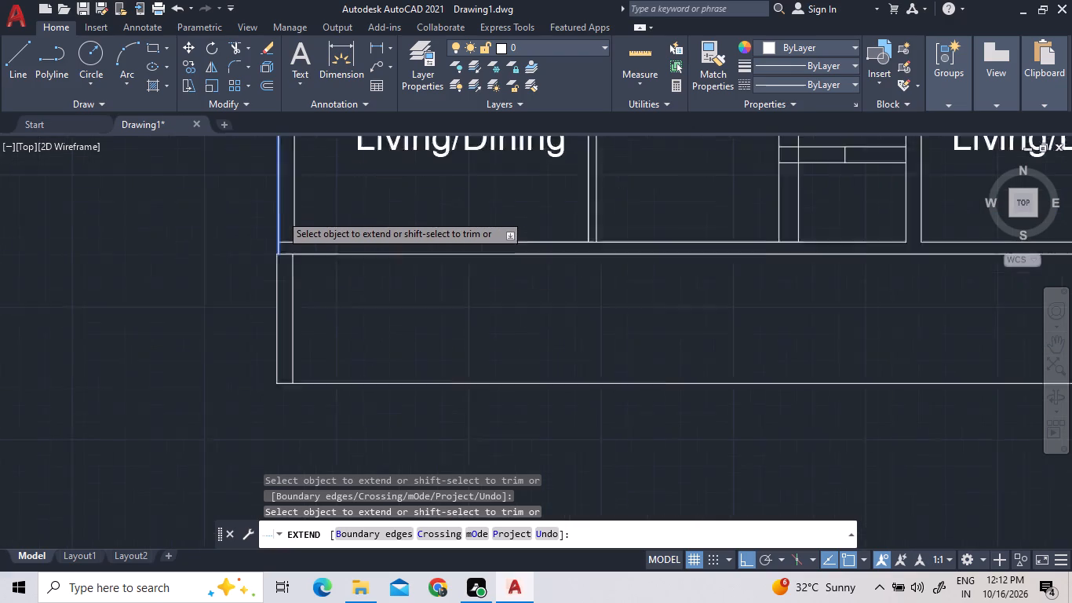
pyautogui.scroll(3, 280, 214)
pyautogui.scroll(-2, 280, 214)
pyautogui.scroll(2, 275, 228)
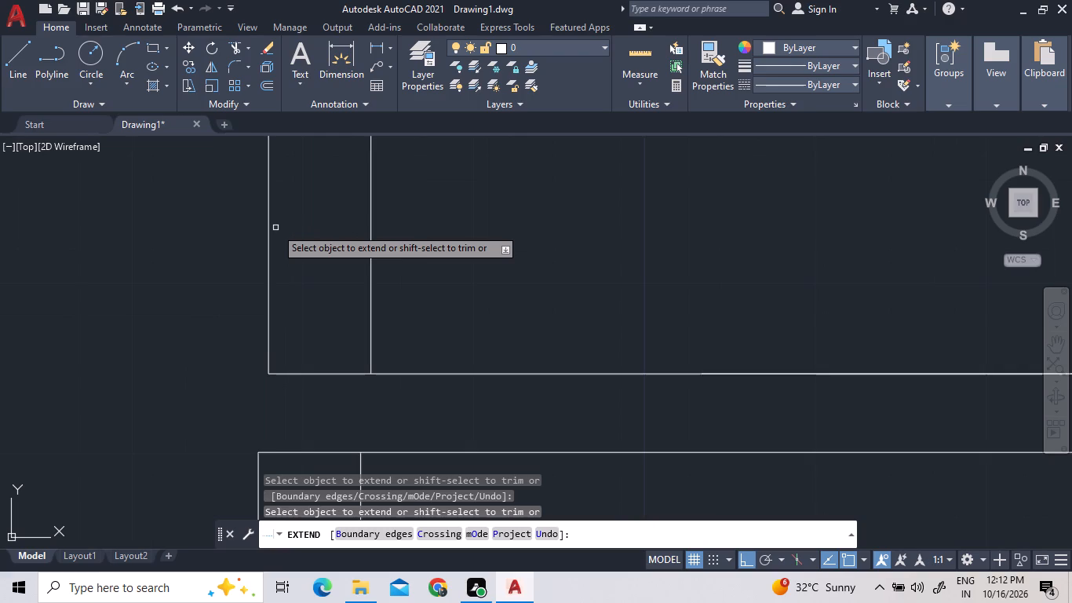
pyautogui.scroll(-1, 275, 228)
pyautogui.press('Escape')
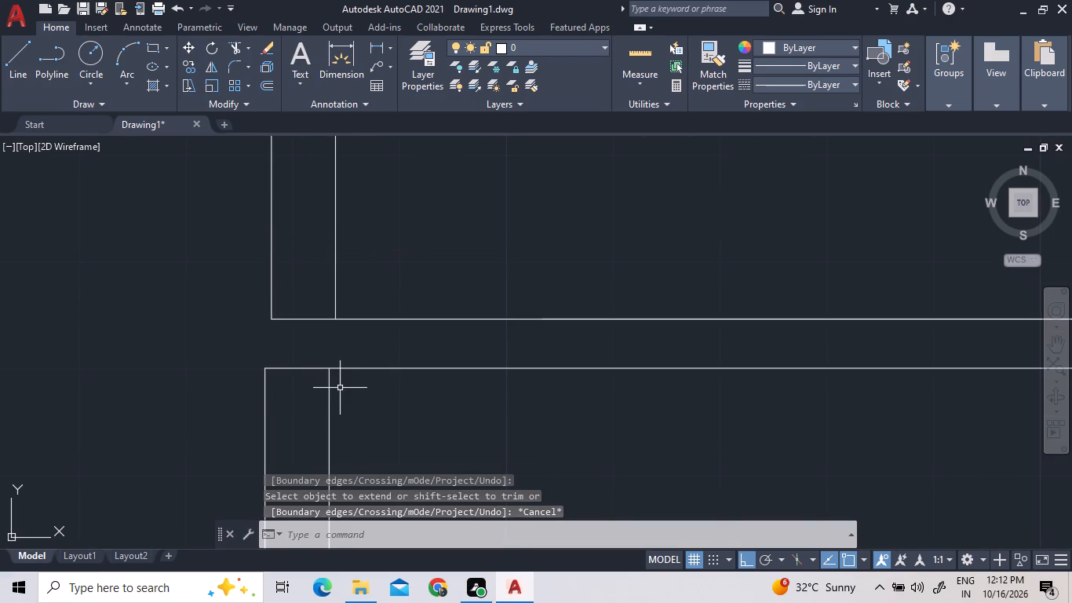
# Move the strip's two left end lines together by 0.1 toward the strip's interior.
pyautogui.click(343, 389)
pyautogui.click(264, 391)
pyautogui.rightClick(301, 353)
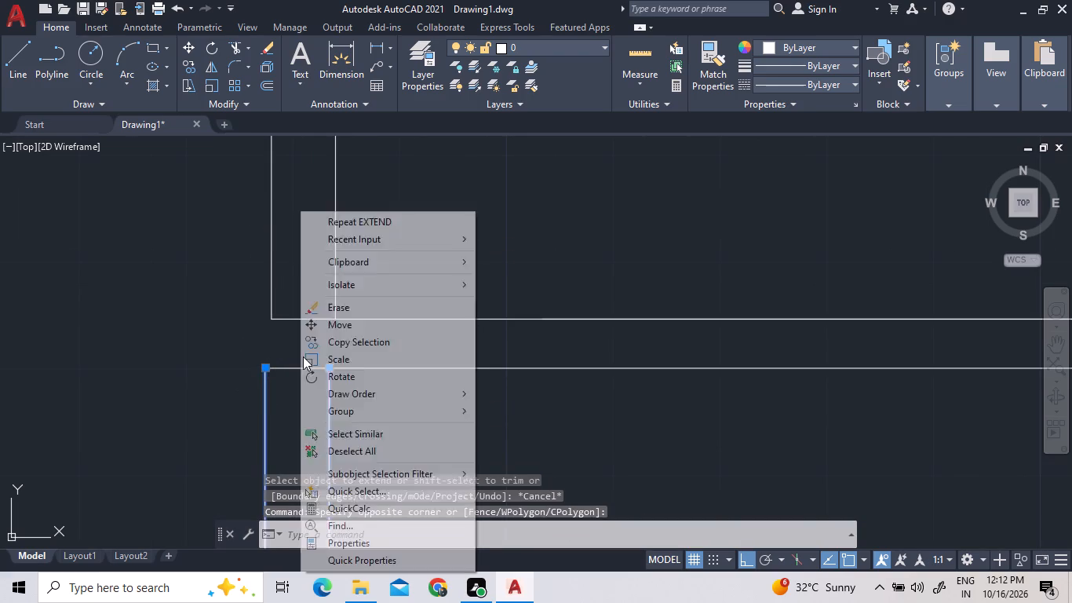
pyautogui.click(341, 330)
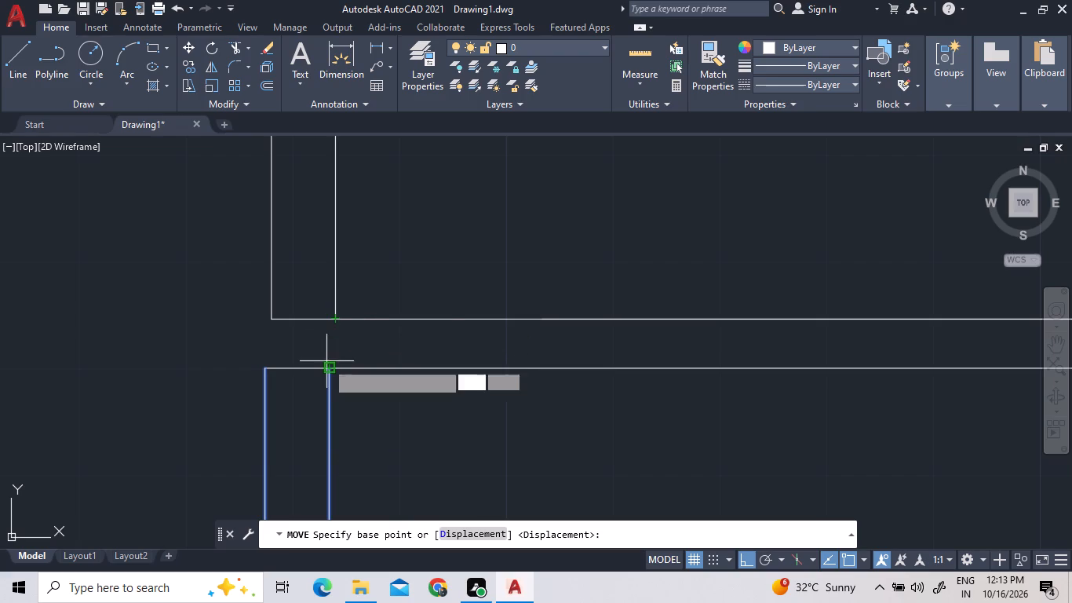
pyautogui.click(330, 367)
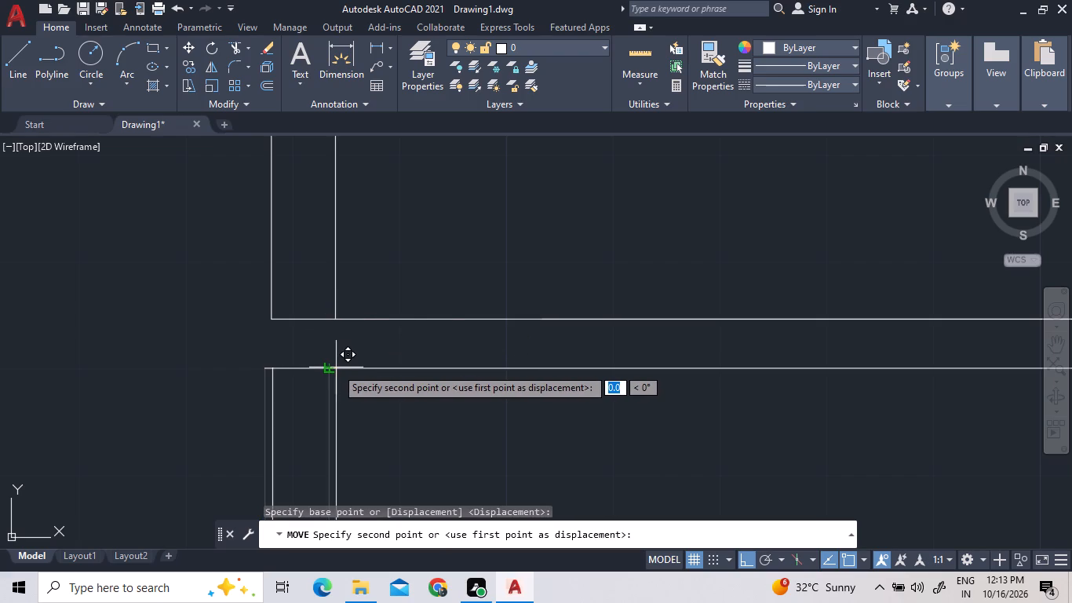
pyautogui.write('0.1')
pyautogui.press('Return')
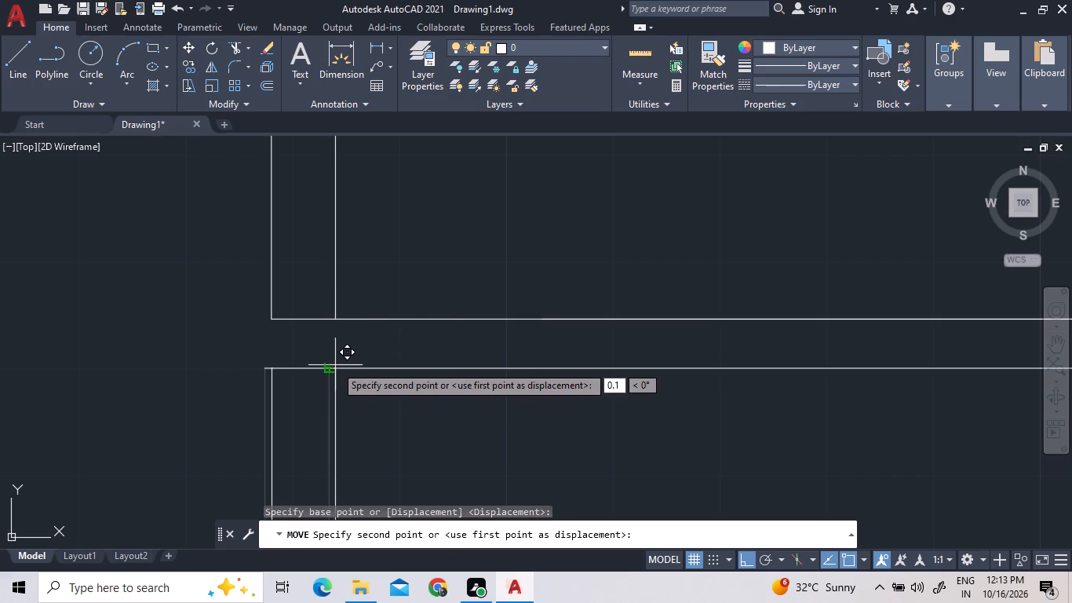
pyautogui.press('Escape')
# Erase the two vertical lines at the strip's left end.
pyautogui.click(410, 398)
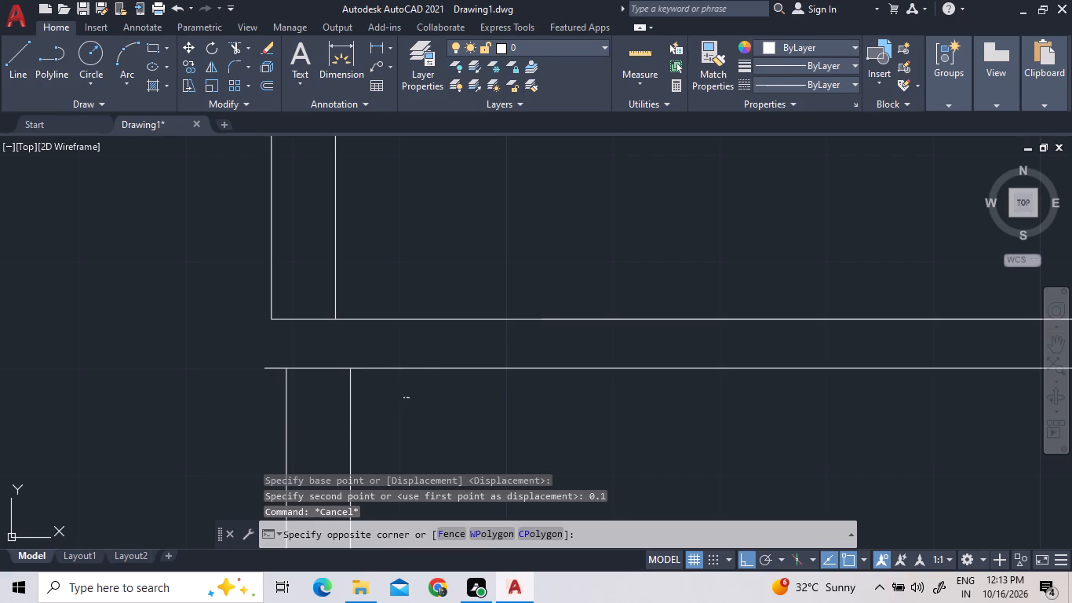
pyautogui.click(210, 397)
pyautogui.press('Delete')
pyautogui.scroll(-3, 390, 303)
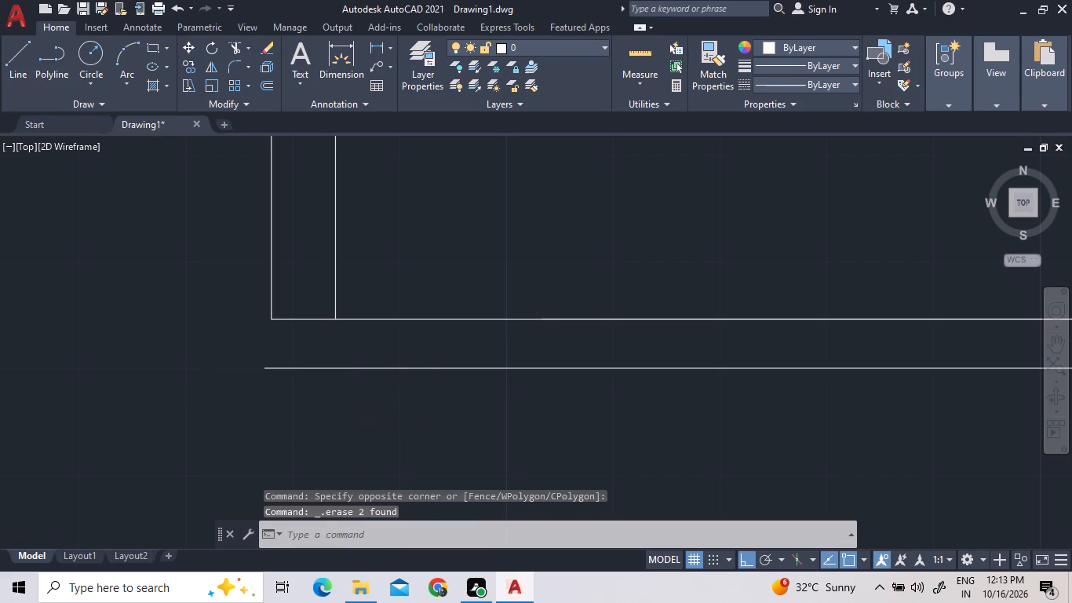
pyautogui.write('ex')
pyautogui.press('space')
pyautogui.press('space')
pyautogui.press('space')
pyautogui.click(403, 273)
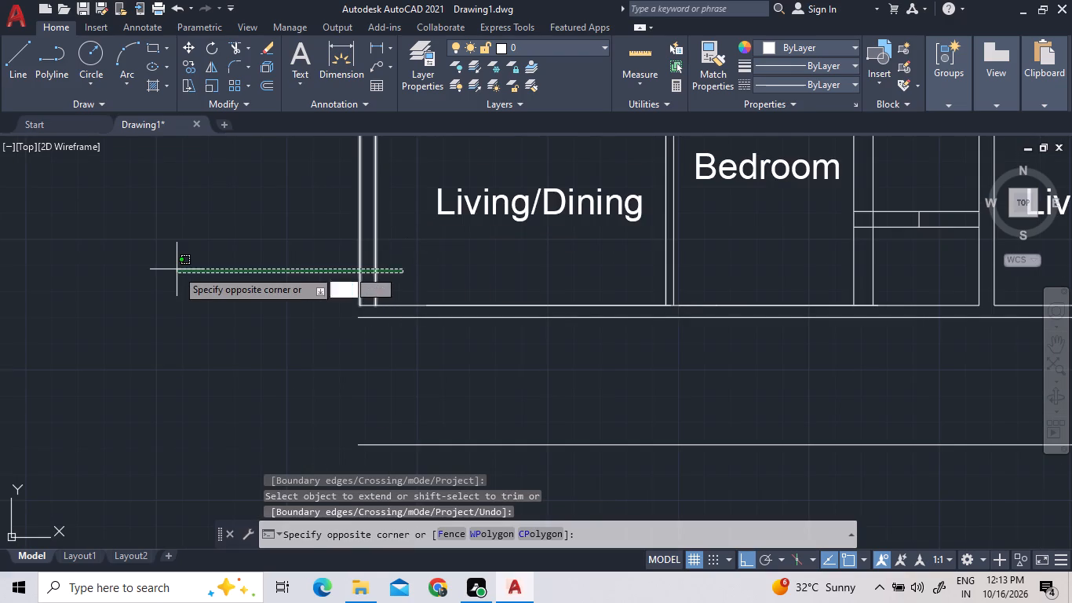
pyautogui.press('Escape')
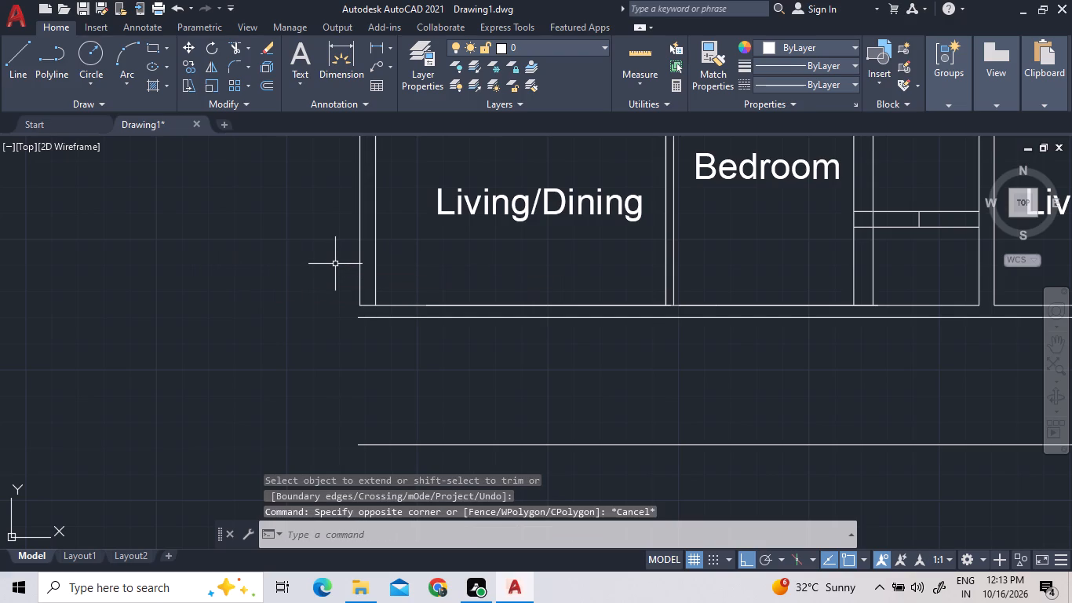
# Extend the left block's outer and inner side wall lines down to the long strip's lower horizontal line.
pyautogui.write('ex')
pyautogui.press('space')
pyautogui.press('space')
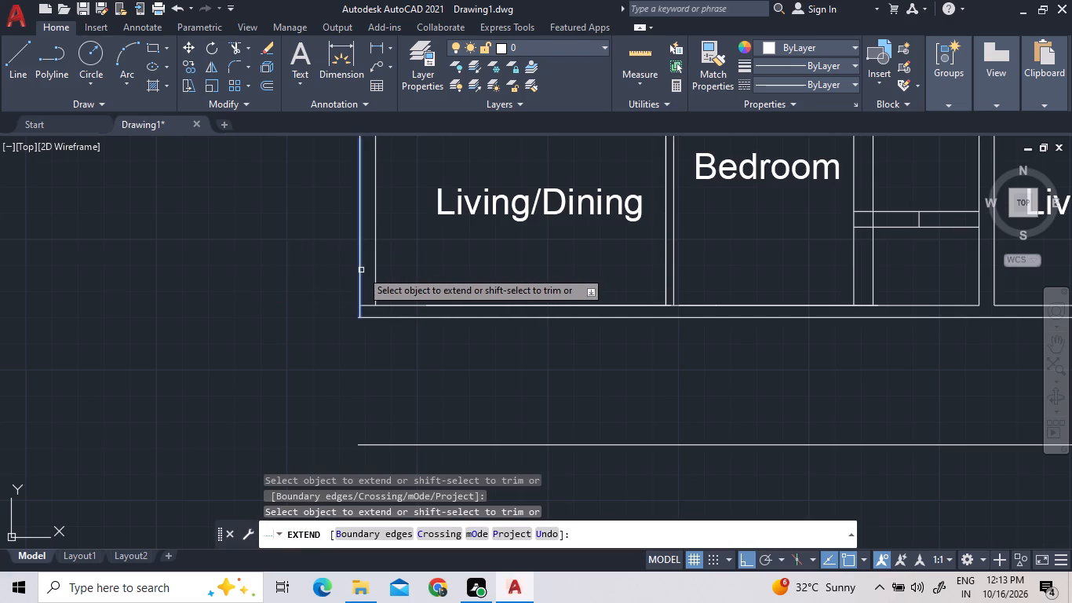
pyautogui.click(360, 270)
pyautogui.click(360, 267)
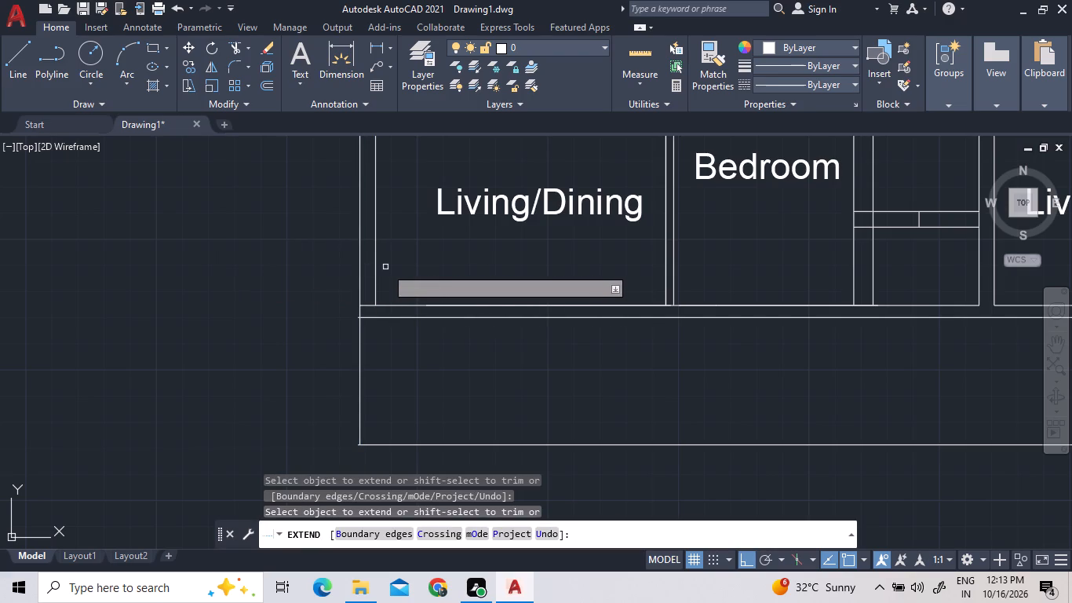
pyautogui.click(374, 273)
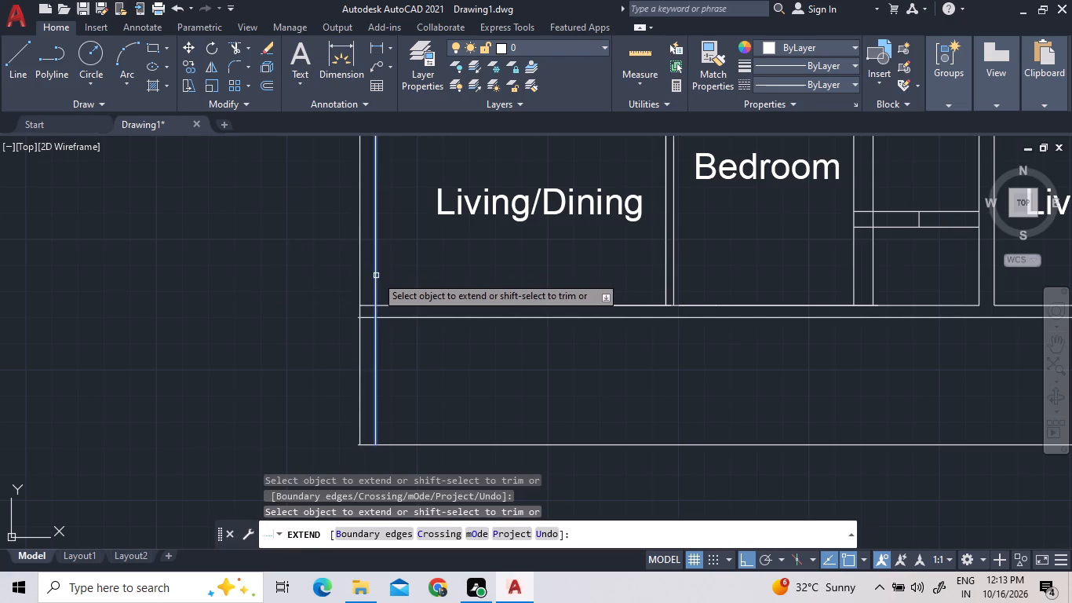
pyautogui.click(376, 276)
pyautogui.press('Escape')
pyautogui.press('Escape')
pyautogui.press('Escape')
# Trim the overhanging left ends of the long strip's upper and lower horizontal lines back to the outer side wall line.
pyautogui.press('t')
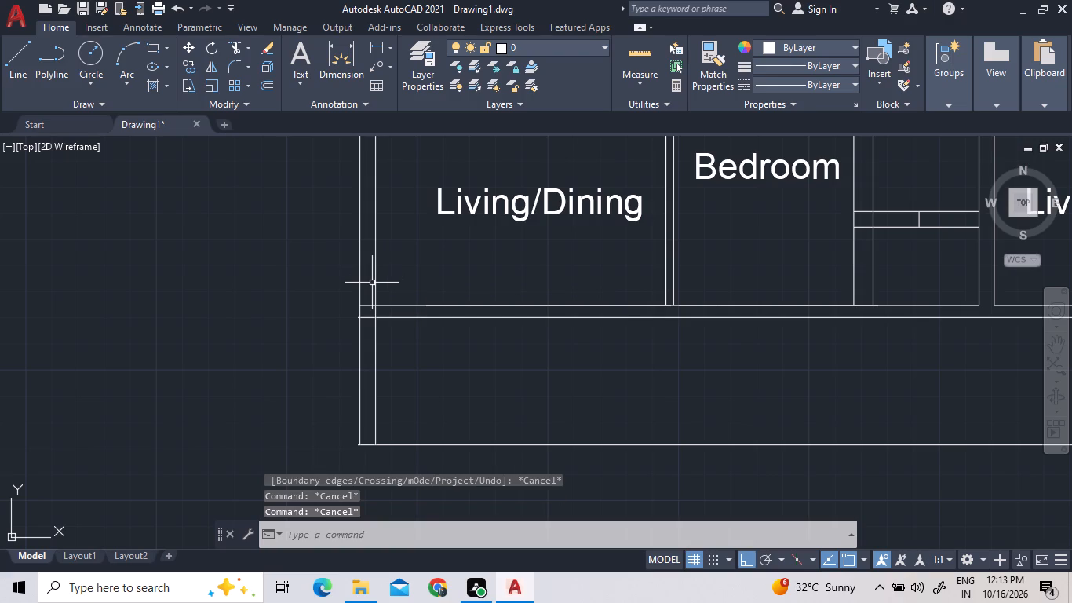
pyautogui.press('r')
pyautogui.press('space')
pyautogui.press('space')
pyautogui.scroll(2, 360, 320)
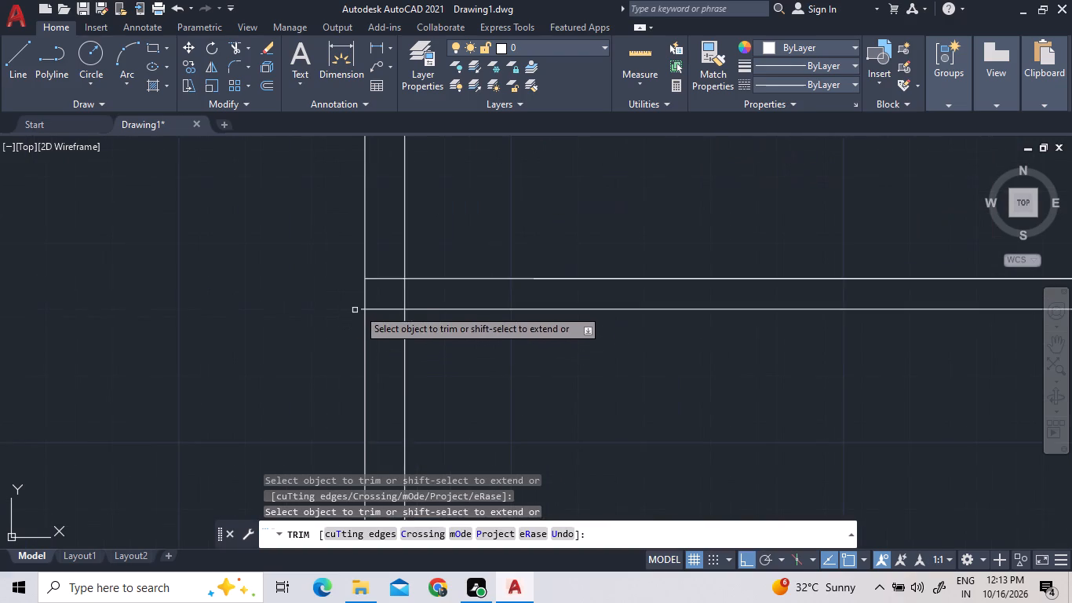
pyautogui.scroll(2, 368, 305)
pyautogui.click(352, 315)
pyautogui.scroll(-3, 349, 278)
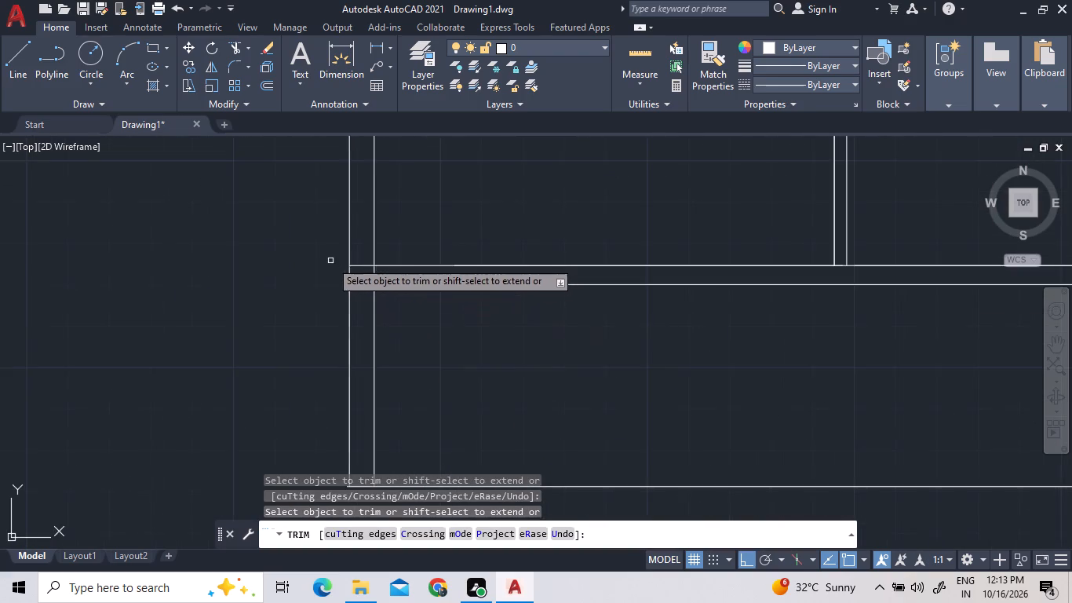
pyautogui.scroll(-3, 334, 268)
pyautogui.scroll(6, 336, 330)
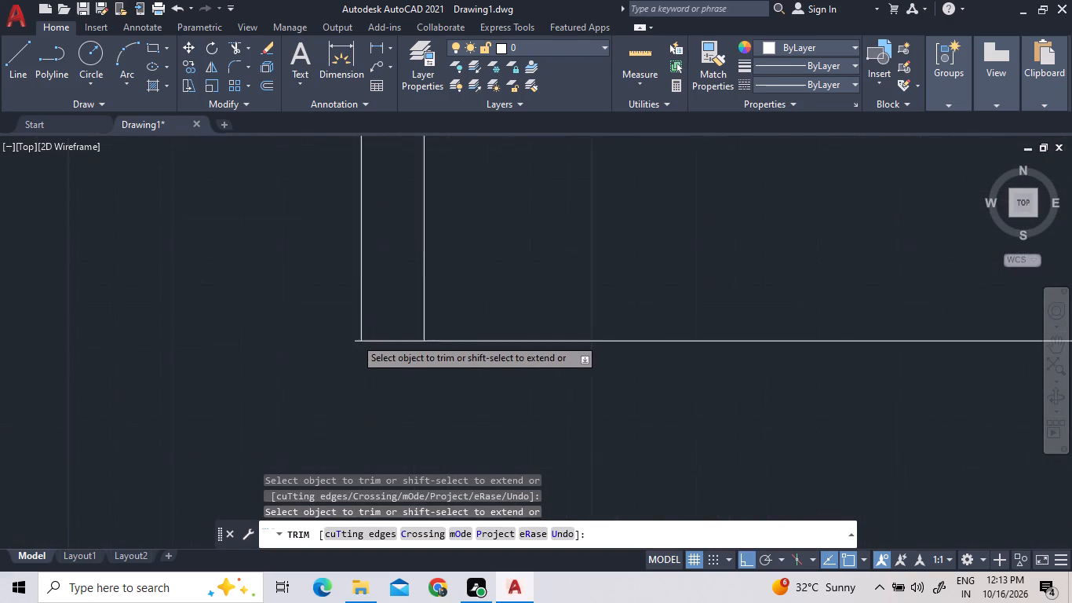
pyautogui.click(358, 342)
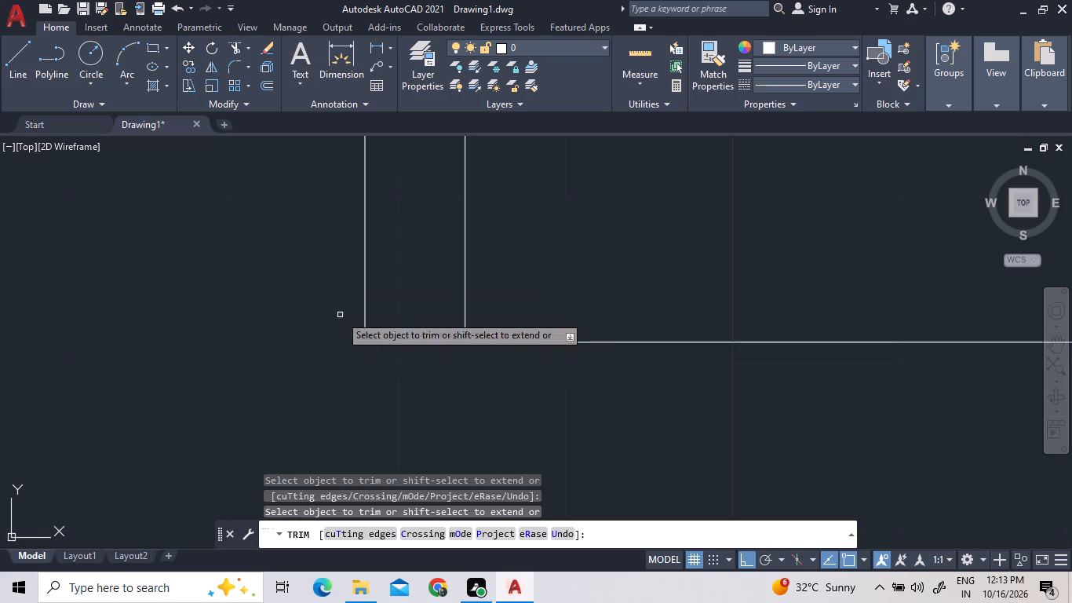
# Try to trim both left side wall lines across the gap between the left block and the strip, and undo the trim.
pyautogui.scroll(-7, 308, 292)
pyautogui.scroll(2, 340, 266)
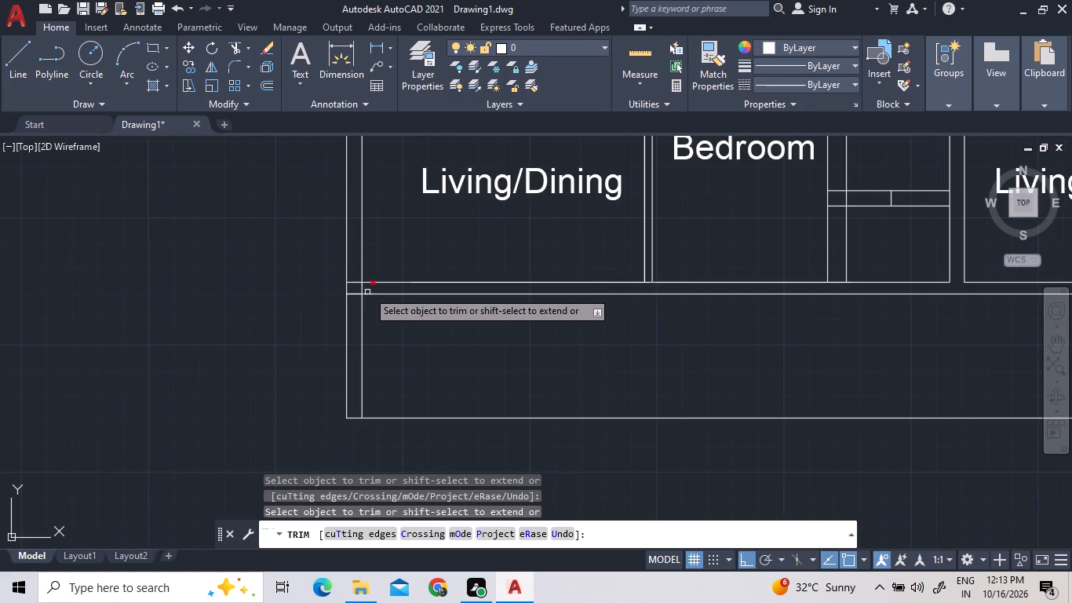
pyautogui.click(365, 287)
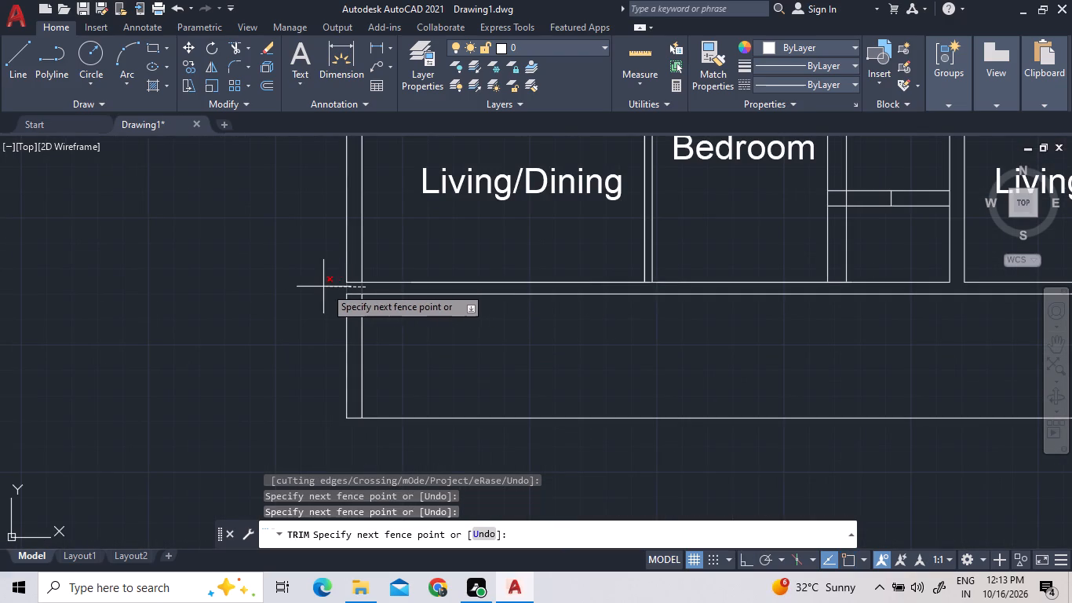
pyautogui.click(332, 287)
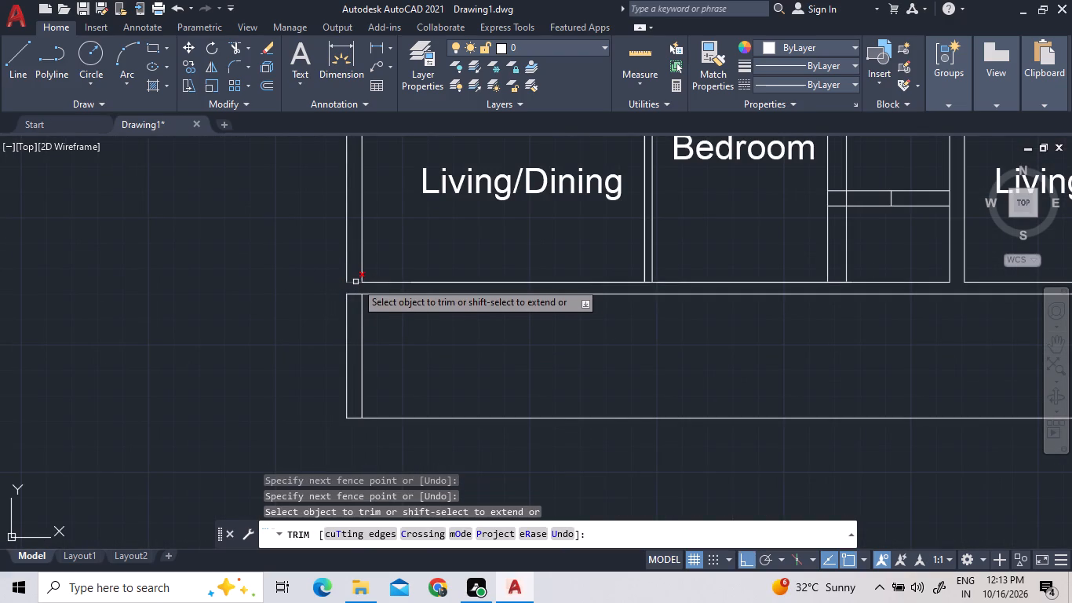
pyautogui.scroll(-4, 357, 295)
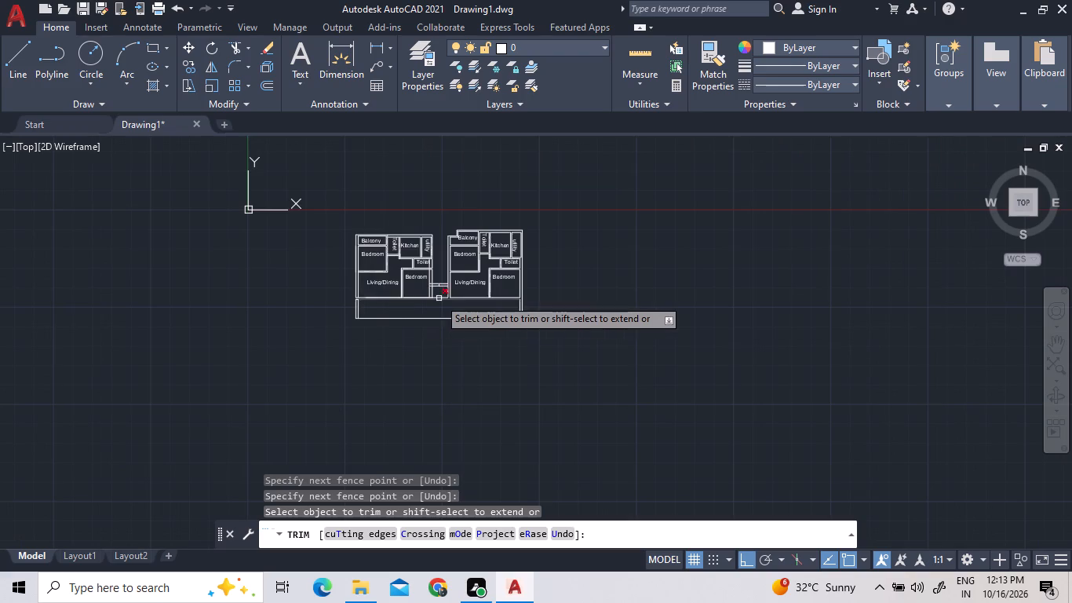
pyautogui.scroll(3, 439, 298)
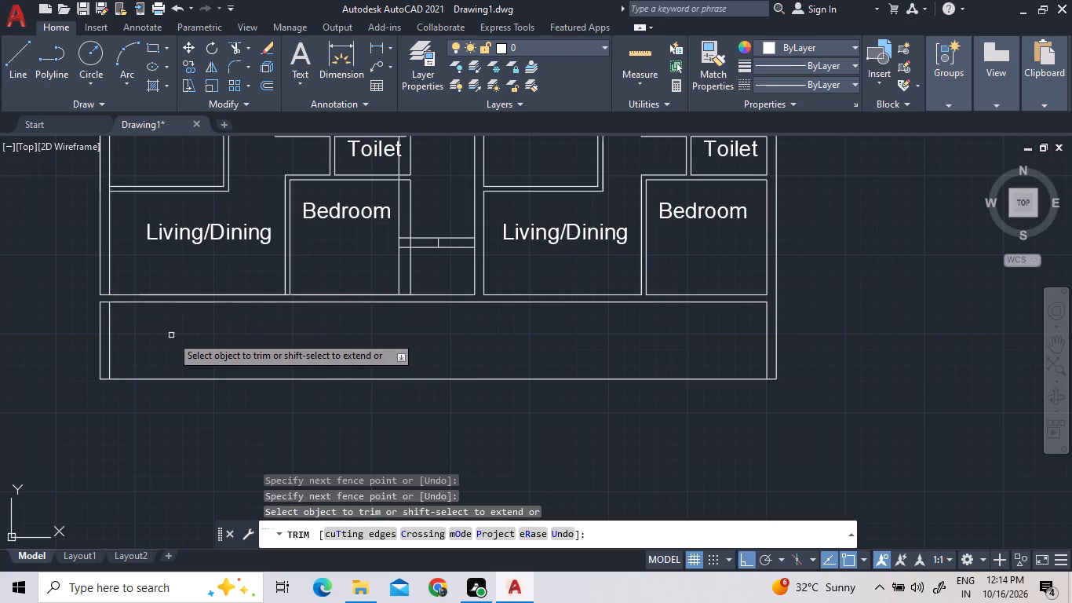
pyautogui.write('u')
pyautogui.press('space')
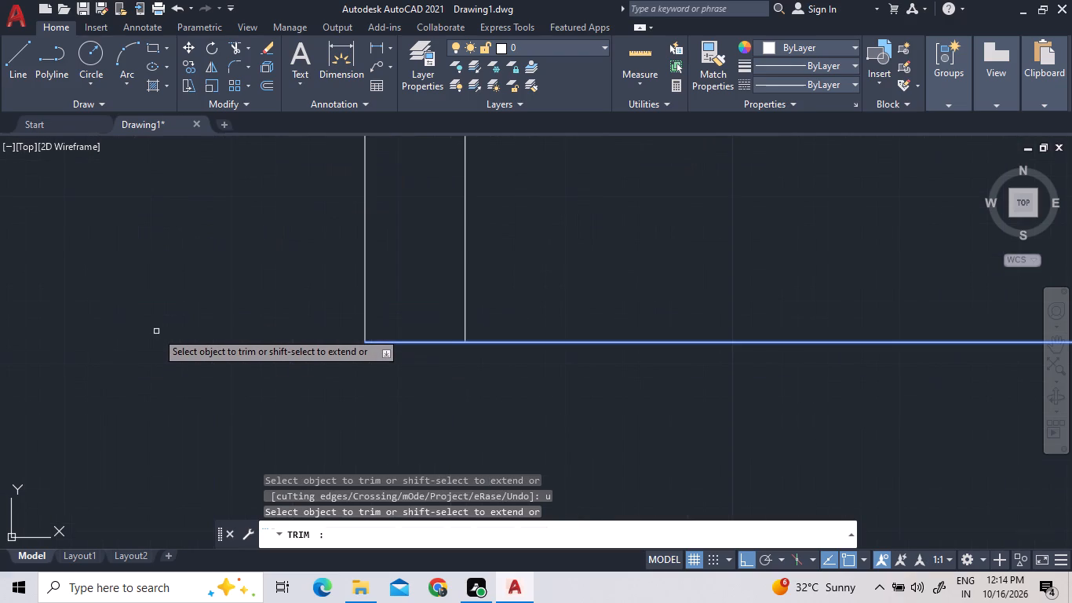
# Trim the two horizontal line ends inside the left wall's thickness and the inner wall line's segment between the block and the strip.
pyautogui.scroll(-5, 223, 352)
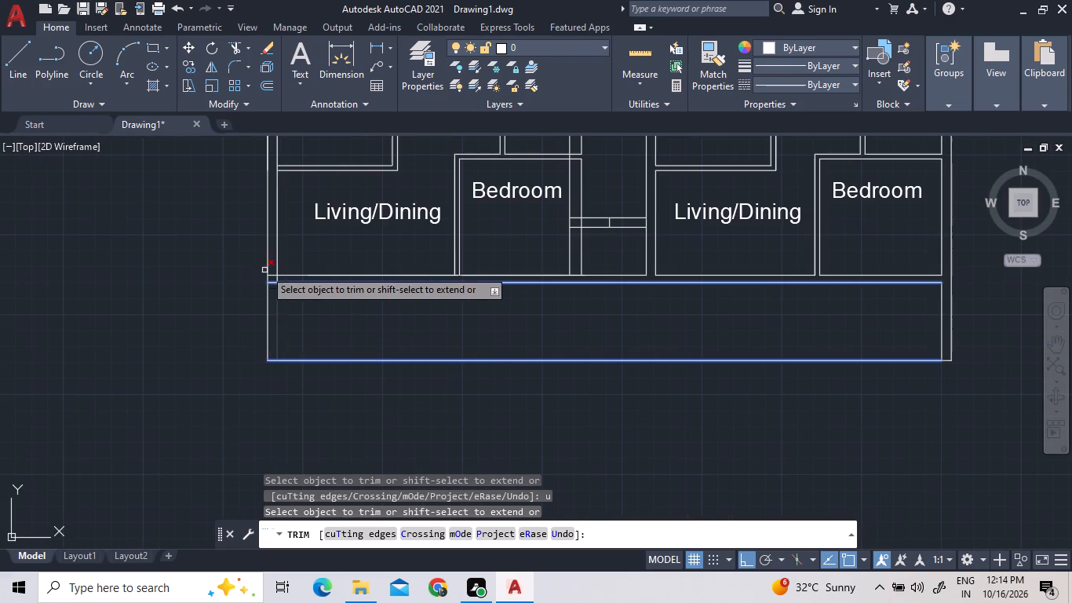
pyautogui.click(272, 274)
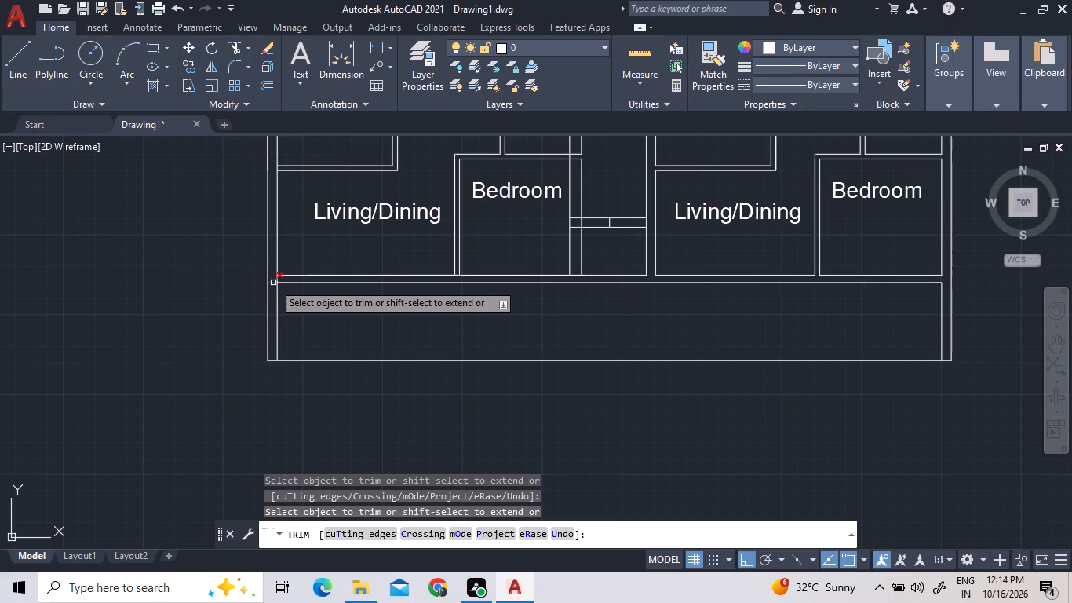
pyautogui.click(273, 283)
pyautogui.click(277, 280)
pyautogui.scroll(-2, 284, 305)
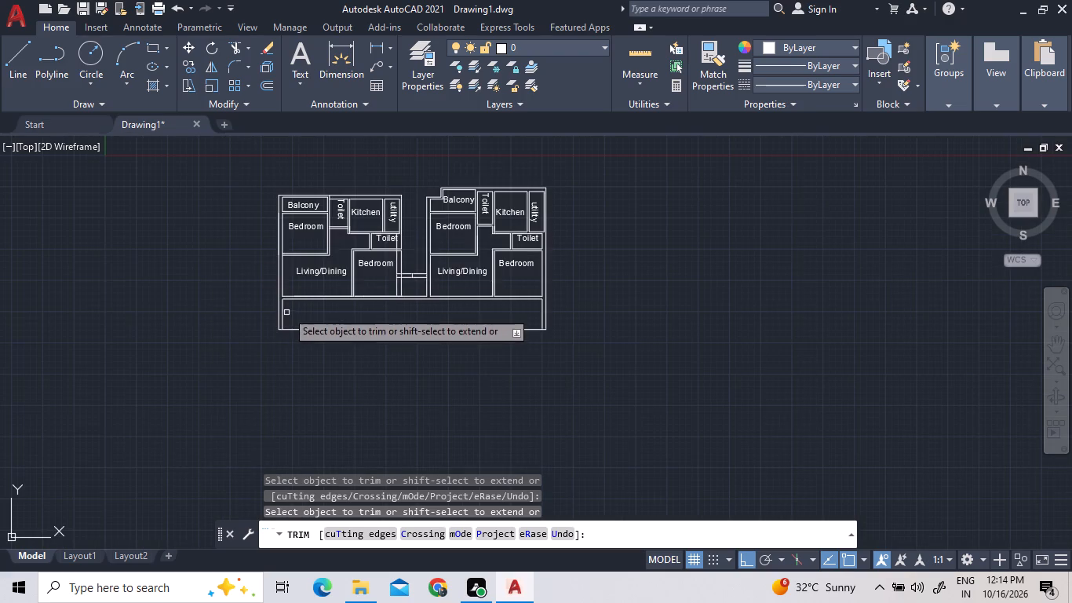
pyautogui.scroll(2, 275, 221)
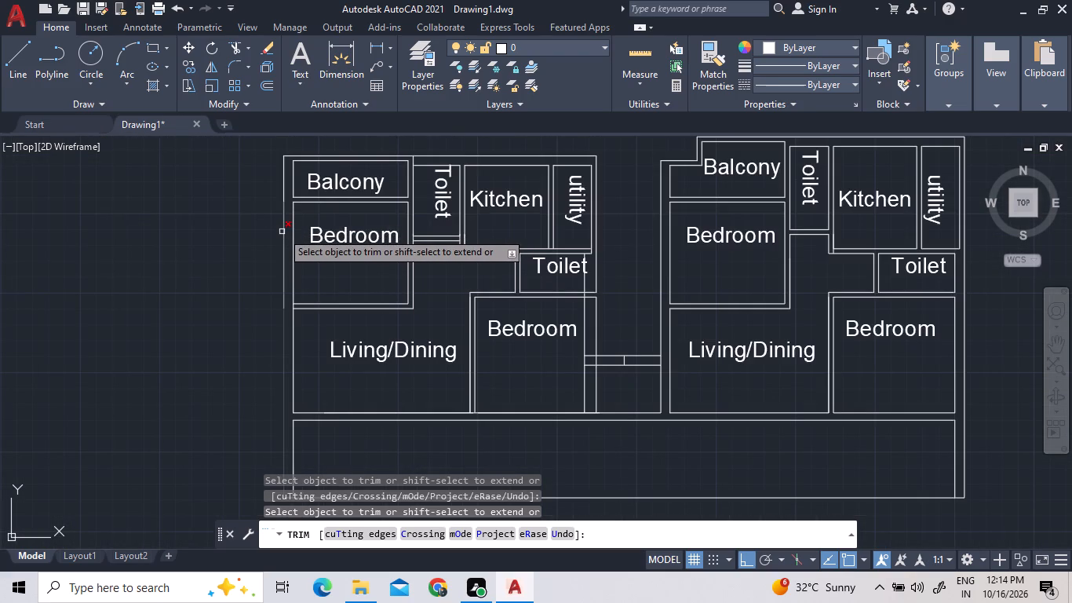
pyautogui.press('Escape')
pyautogui.press('Escape')
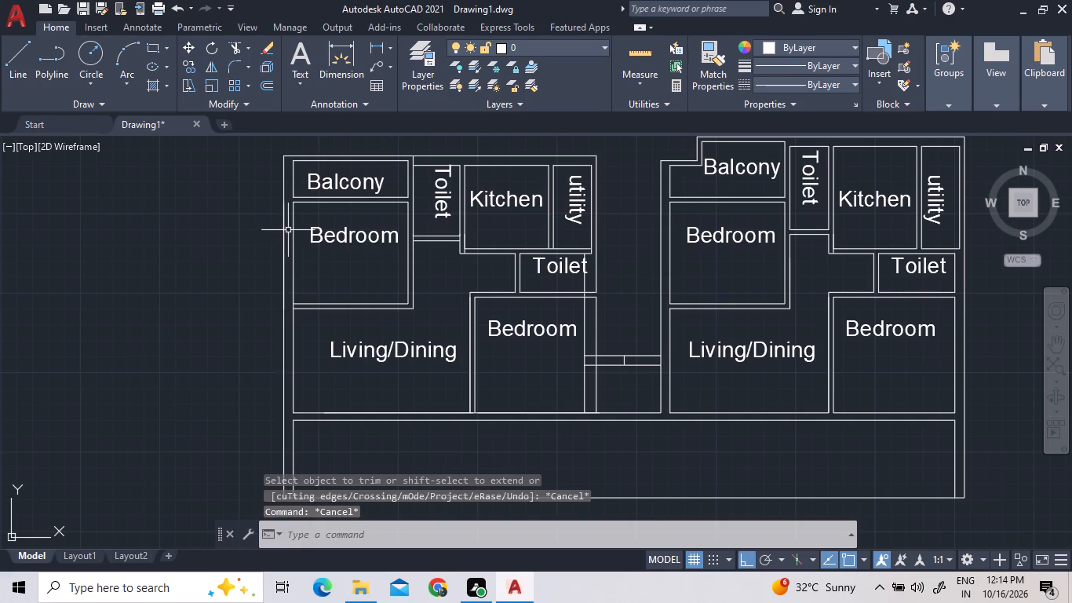
# Join the collinear segments of the left outer wall line running down to the strip's bottom corner.
pyautogui.click(284, 229)
pyautogui.click(285, 170)
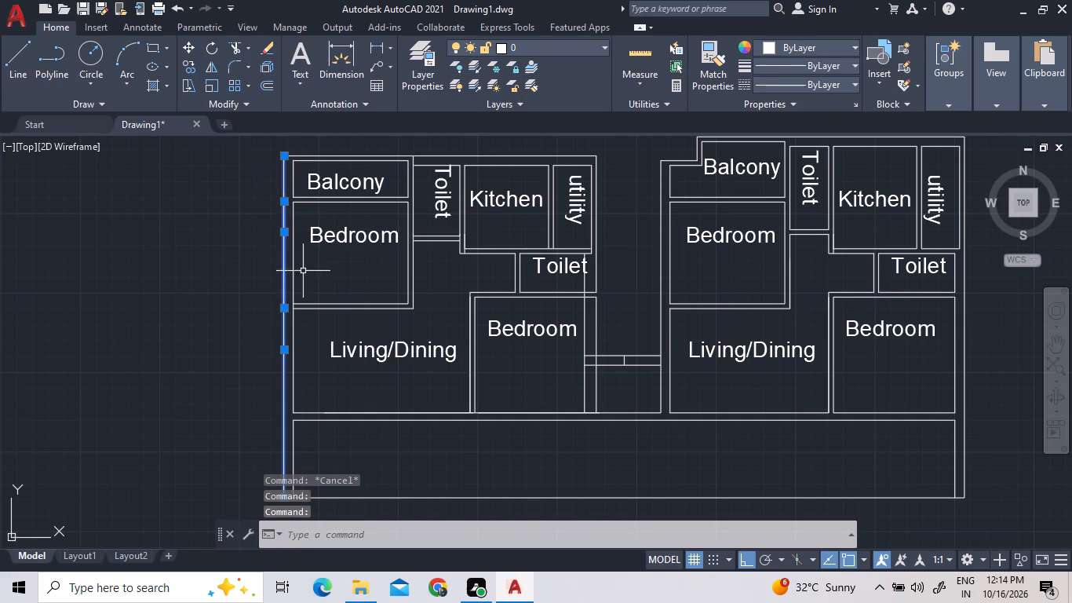
pyautogui.scroll(-2, 308, 237)
pyautogui.scroll(3, 310, 333)
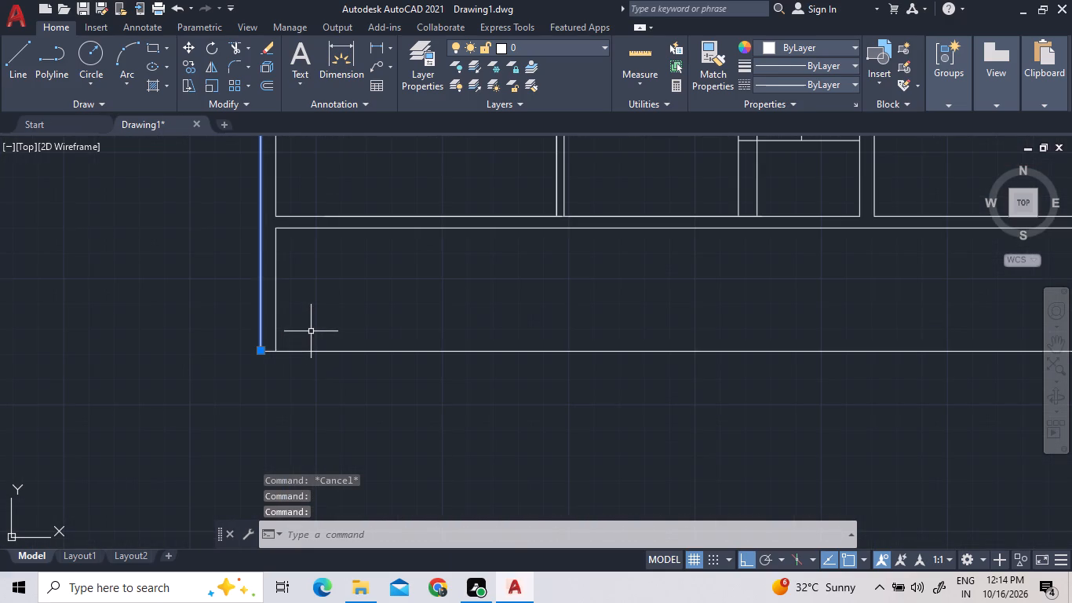
pyautogui.write('j')
pyautogui.press('space')
pyautogui.press('Return')
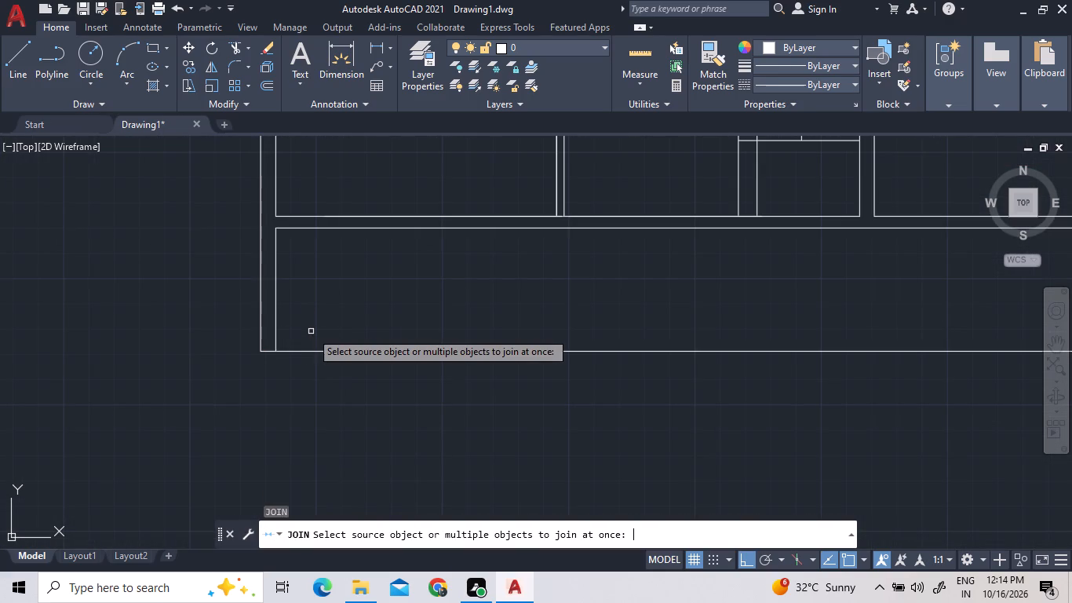
pyautogui.scroll(-3, 304, 304)
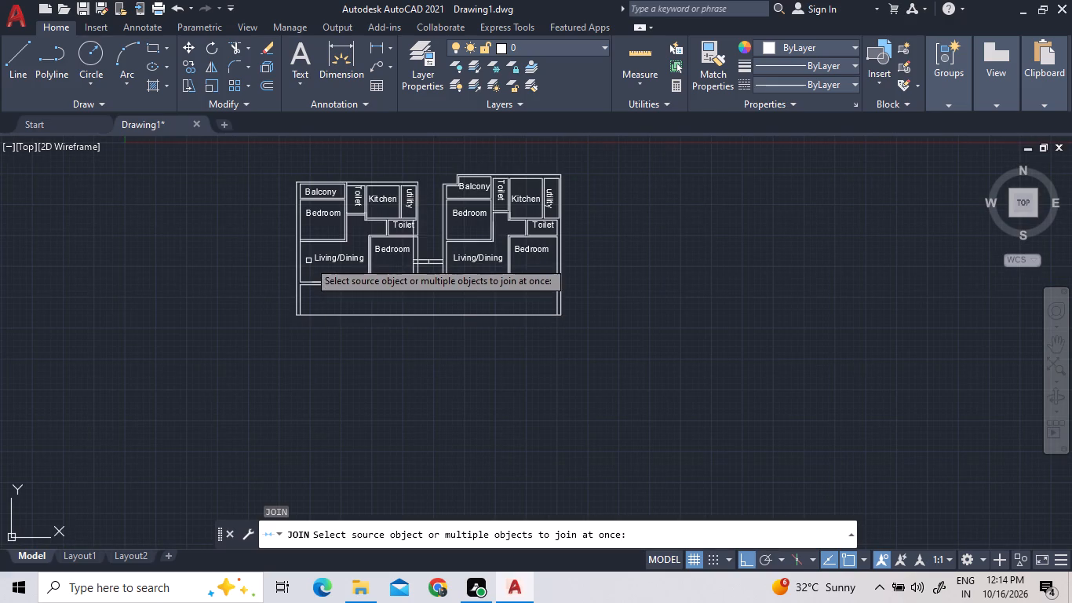
pyautogui.press('Escape')
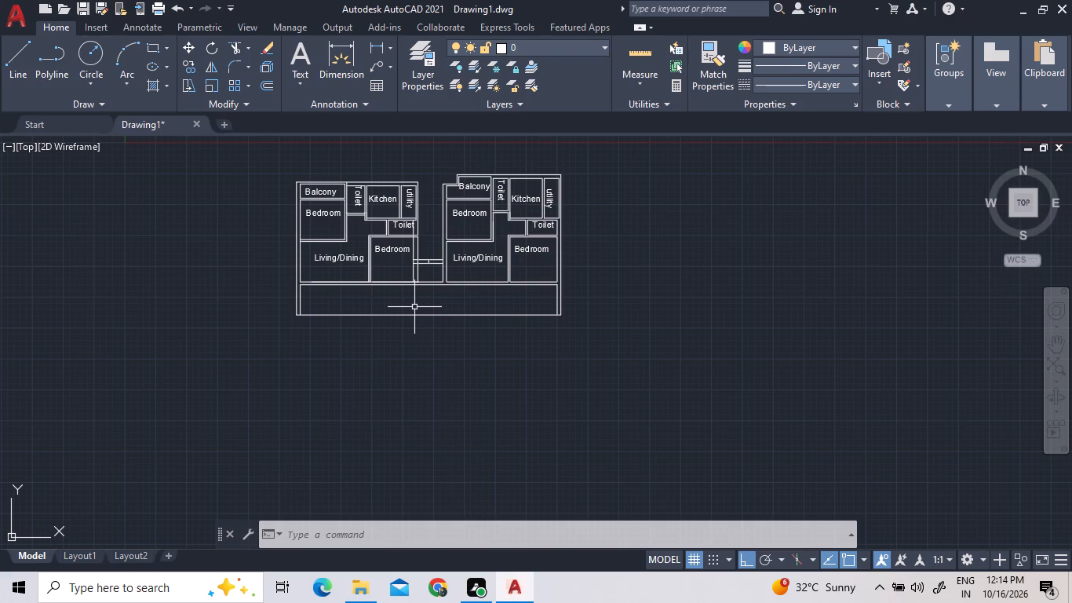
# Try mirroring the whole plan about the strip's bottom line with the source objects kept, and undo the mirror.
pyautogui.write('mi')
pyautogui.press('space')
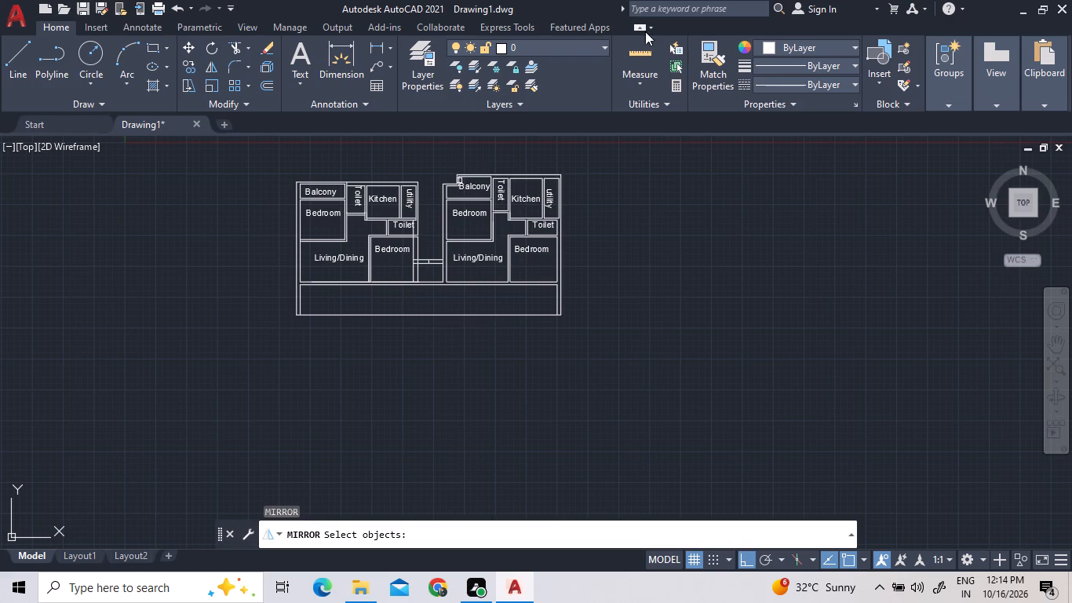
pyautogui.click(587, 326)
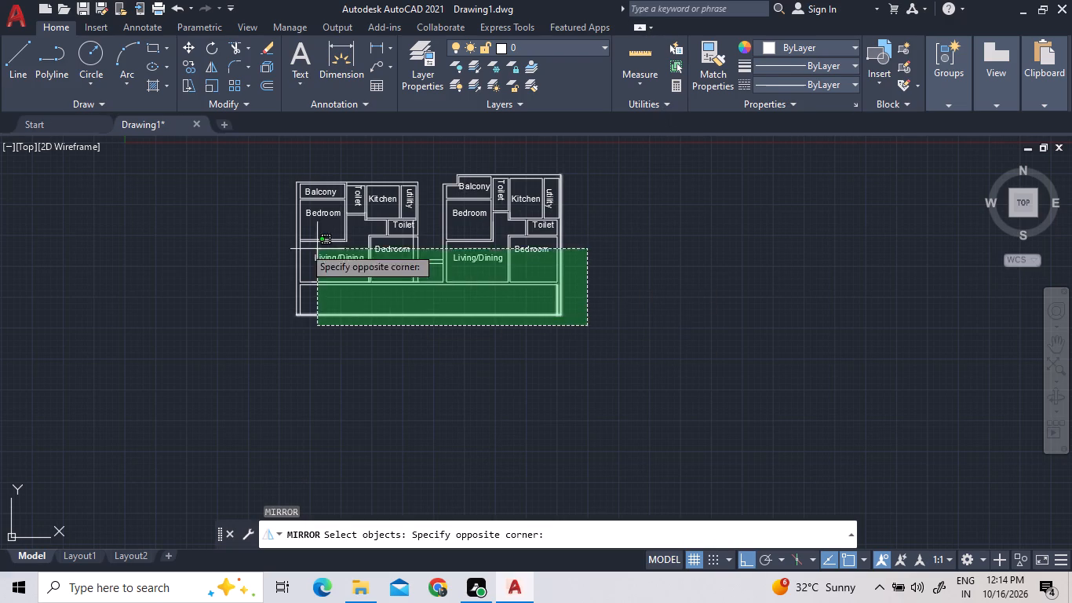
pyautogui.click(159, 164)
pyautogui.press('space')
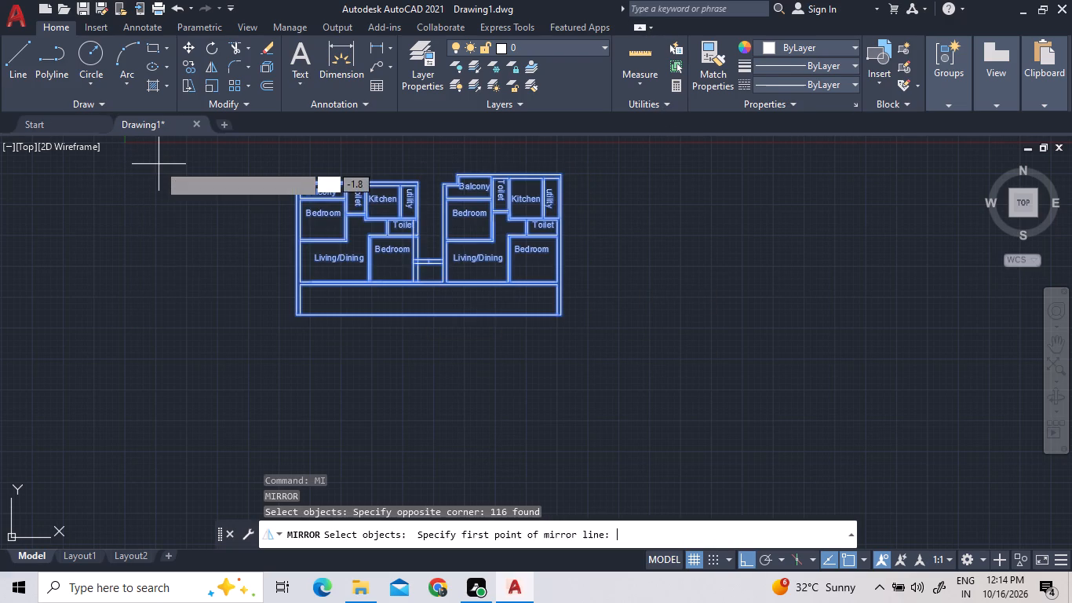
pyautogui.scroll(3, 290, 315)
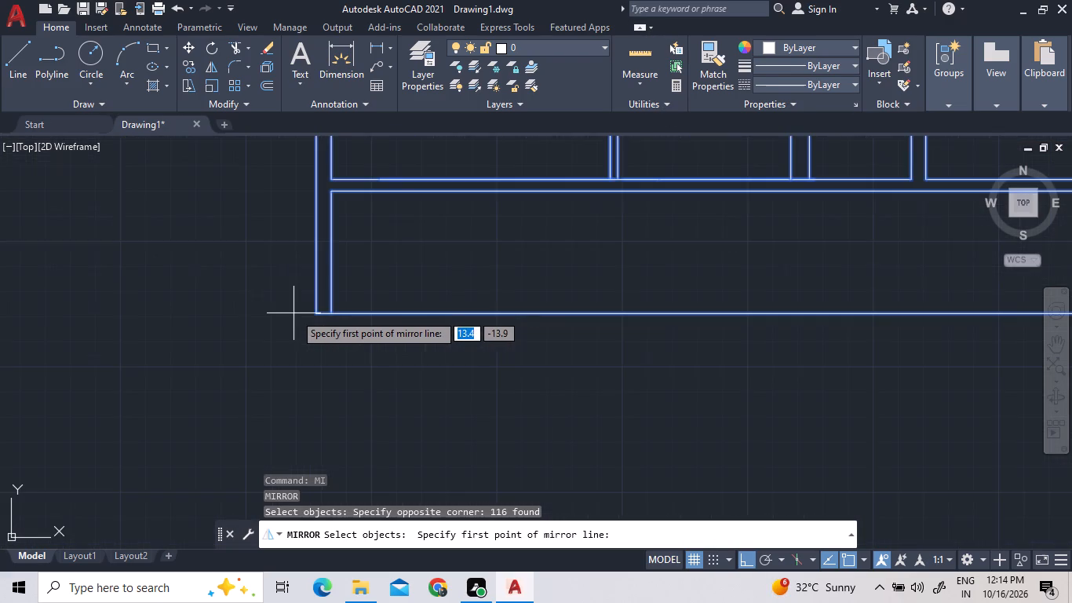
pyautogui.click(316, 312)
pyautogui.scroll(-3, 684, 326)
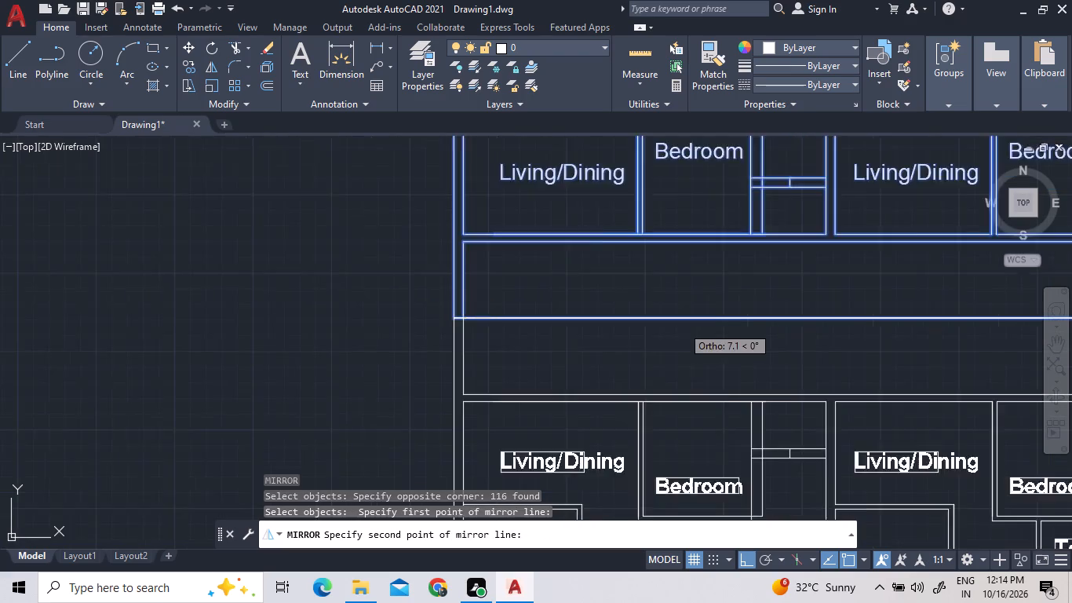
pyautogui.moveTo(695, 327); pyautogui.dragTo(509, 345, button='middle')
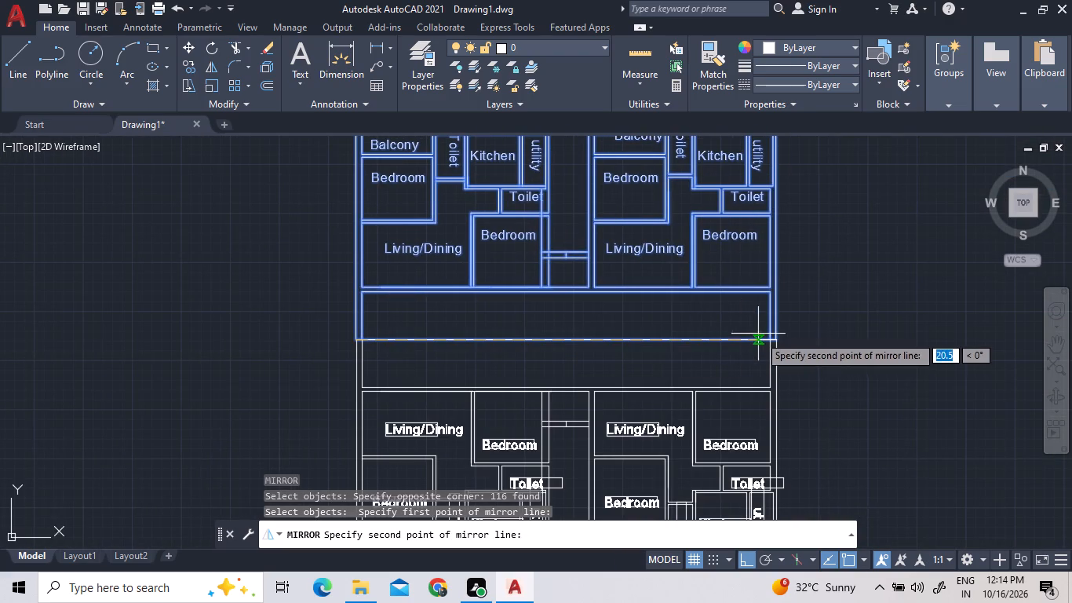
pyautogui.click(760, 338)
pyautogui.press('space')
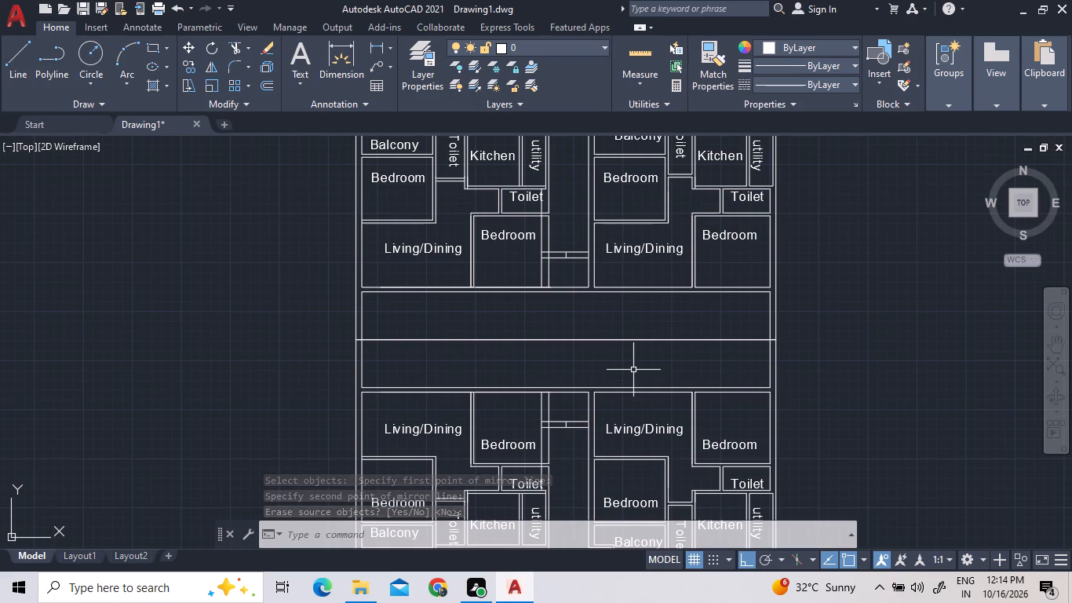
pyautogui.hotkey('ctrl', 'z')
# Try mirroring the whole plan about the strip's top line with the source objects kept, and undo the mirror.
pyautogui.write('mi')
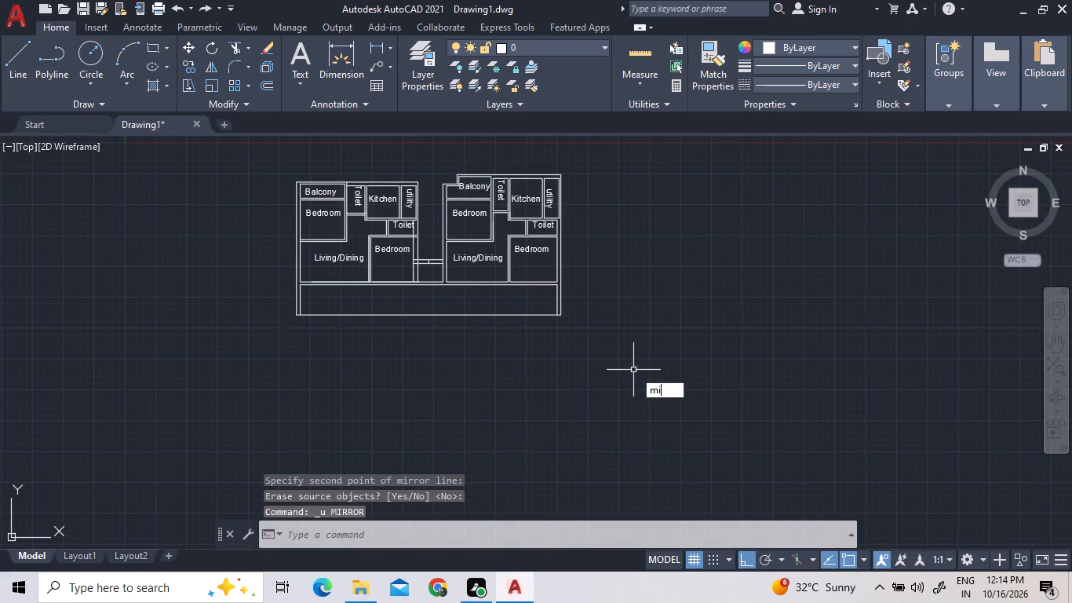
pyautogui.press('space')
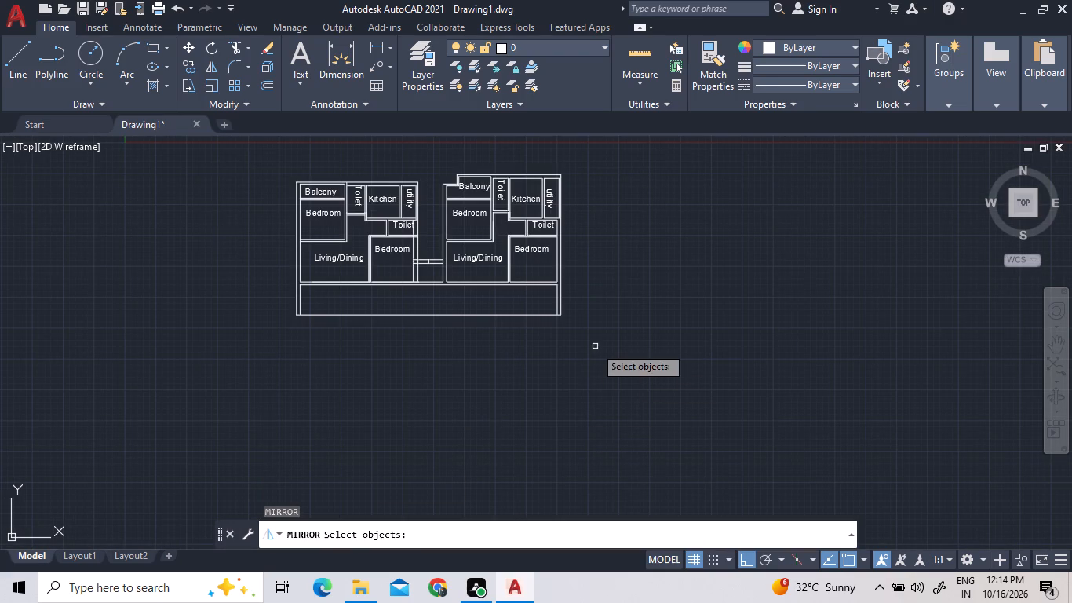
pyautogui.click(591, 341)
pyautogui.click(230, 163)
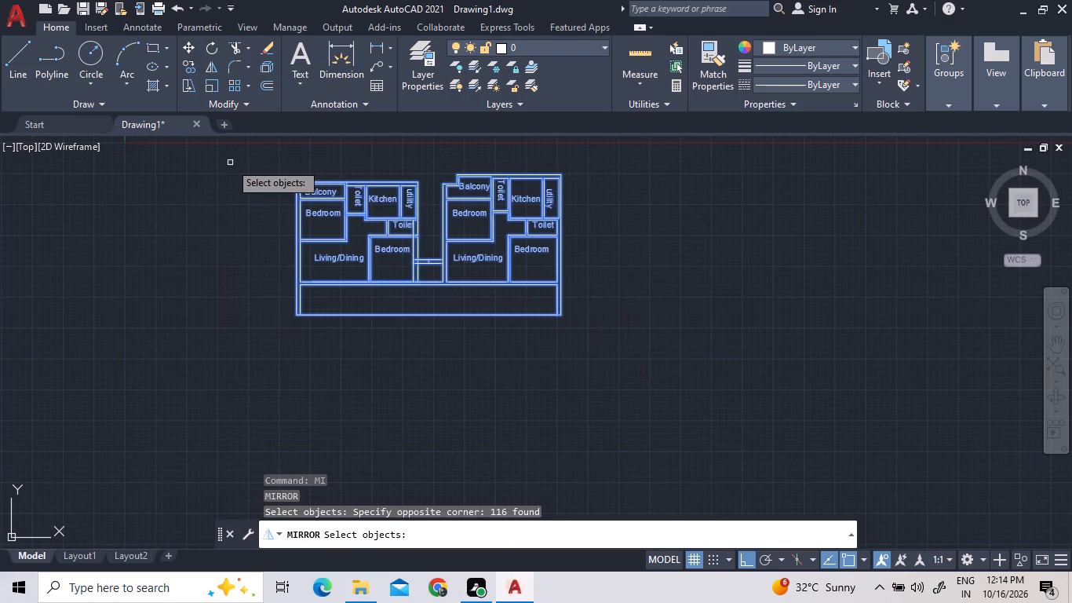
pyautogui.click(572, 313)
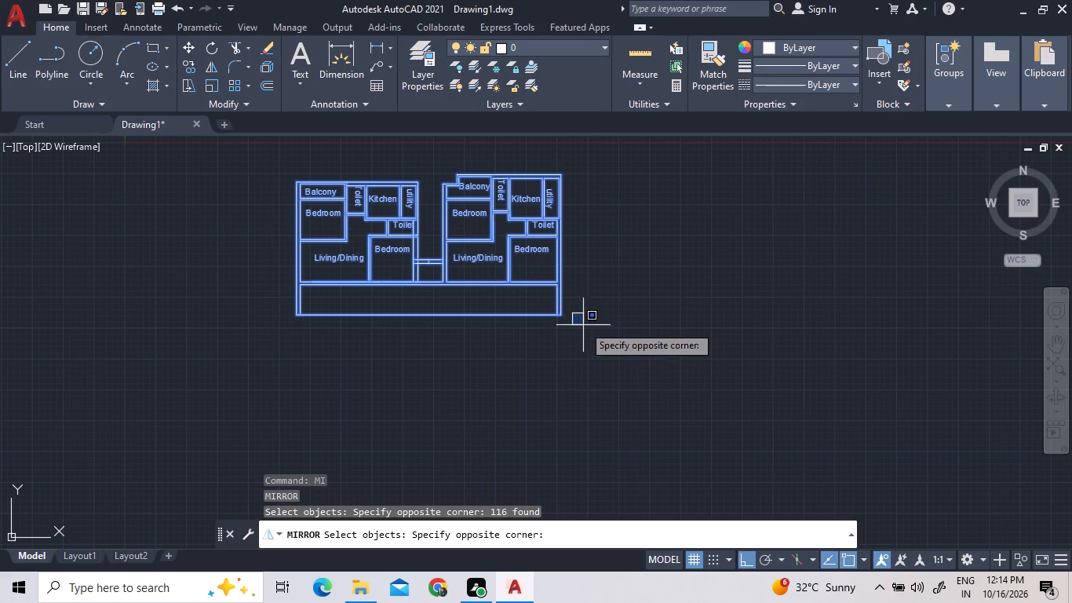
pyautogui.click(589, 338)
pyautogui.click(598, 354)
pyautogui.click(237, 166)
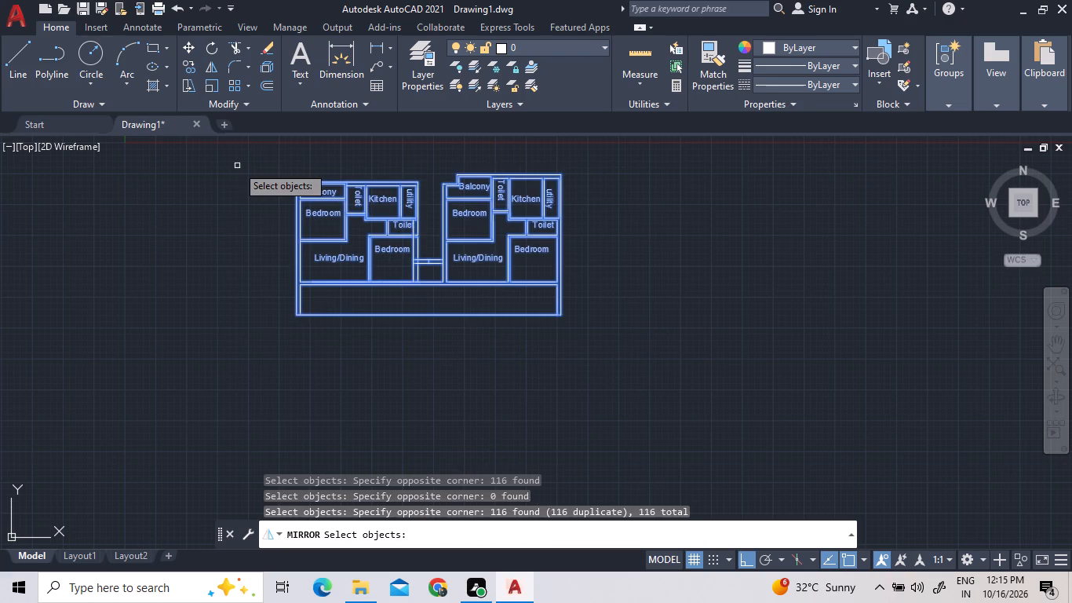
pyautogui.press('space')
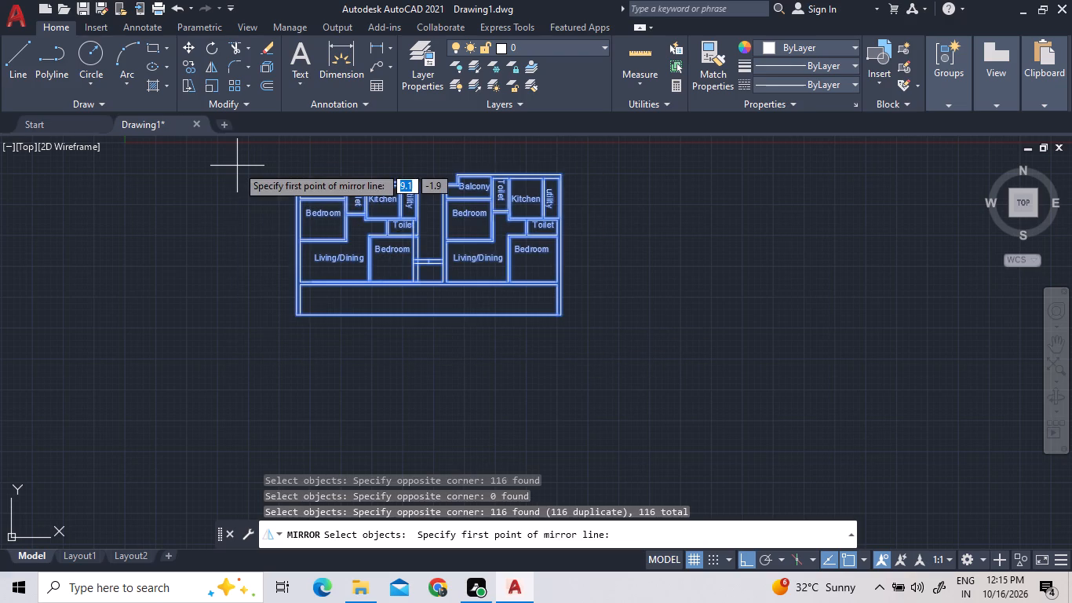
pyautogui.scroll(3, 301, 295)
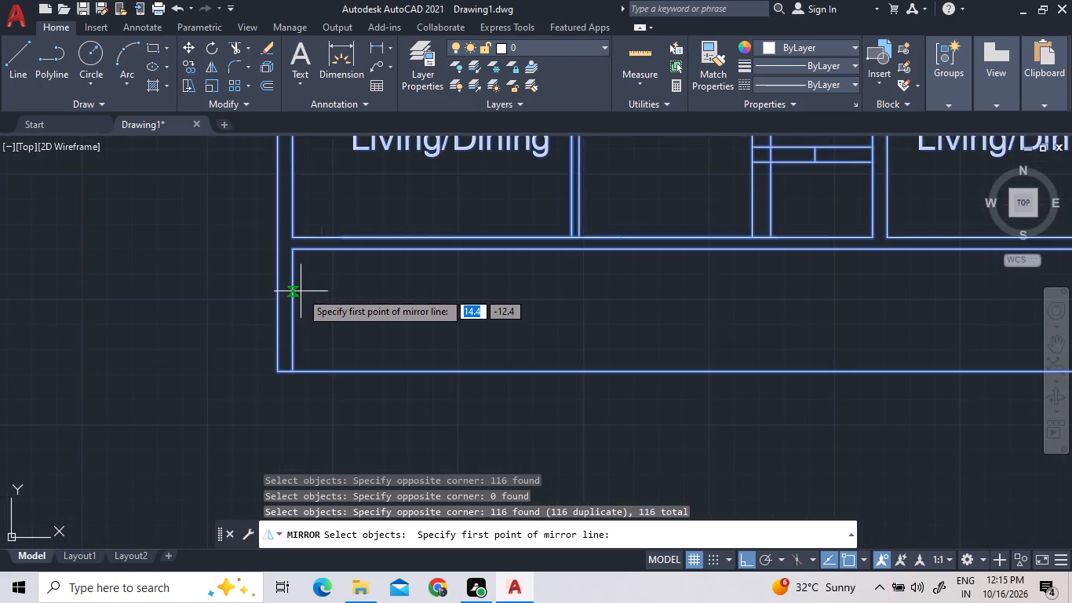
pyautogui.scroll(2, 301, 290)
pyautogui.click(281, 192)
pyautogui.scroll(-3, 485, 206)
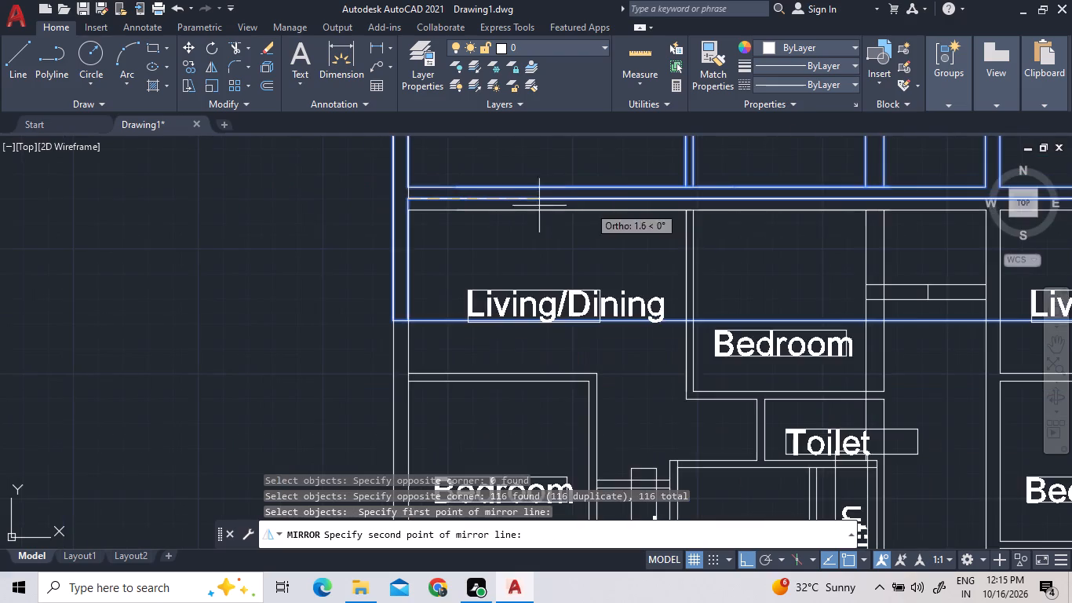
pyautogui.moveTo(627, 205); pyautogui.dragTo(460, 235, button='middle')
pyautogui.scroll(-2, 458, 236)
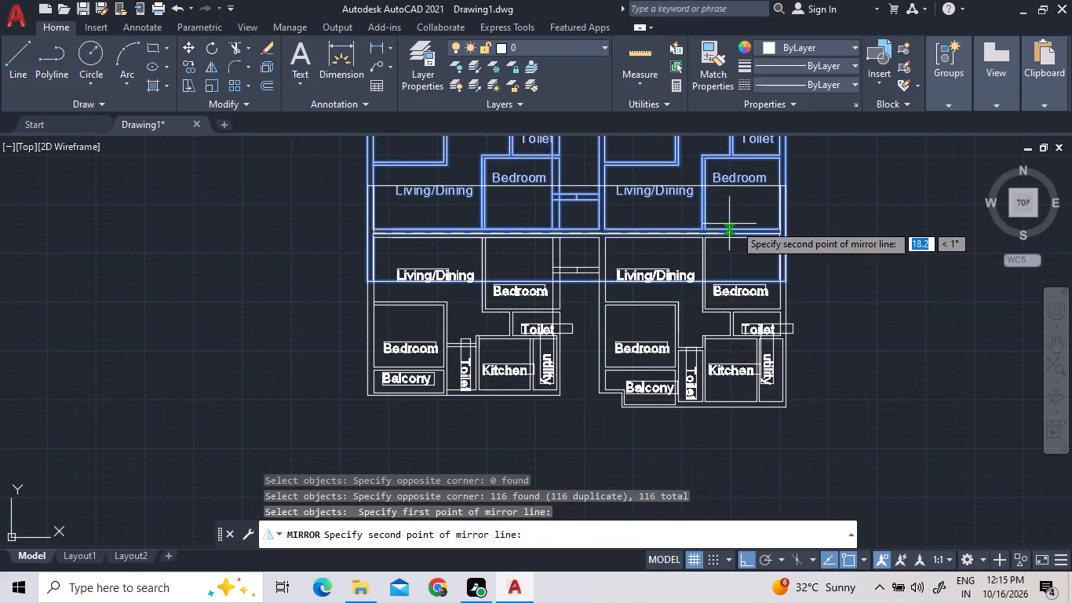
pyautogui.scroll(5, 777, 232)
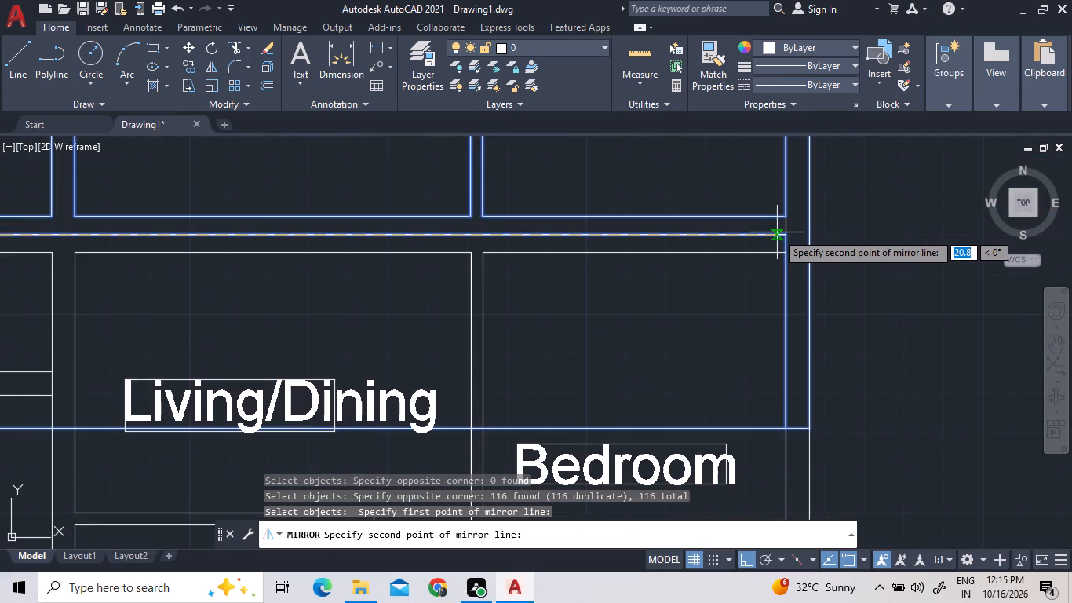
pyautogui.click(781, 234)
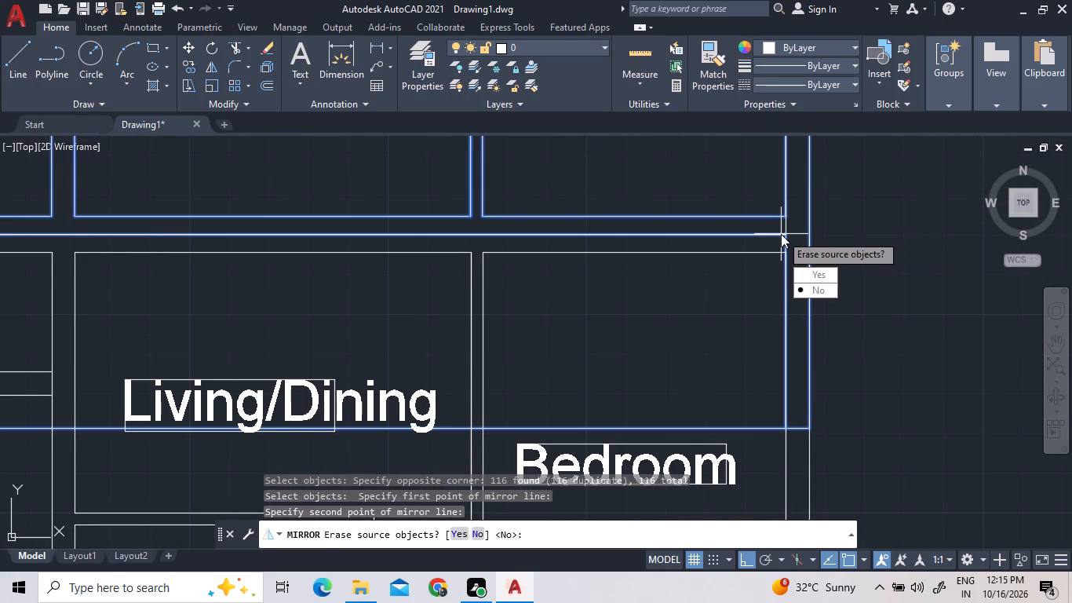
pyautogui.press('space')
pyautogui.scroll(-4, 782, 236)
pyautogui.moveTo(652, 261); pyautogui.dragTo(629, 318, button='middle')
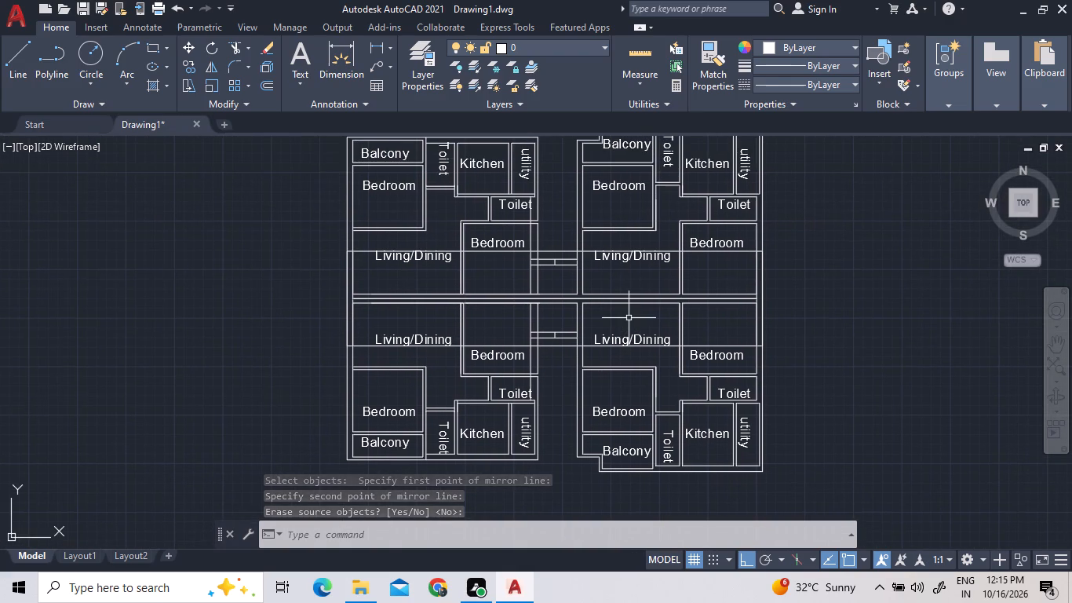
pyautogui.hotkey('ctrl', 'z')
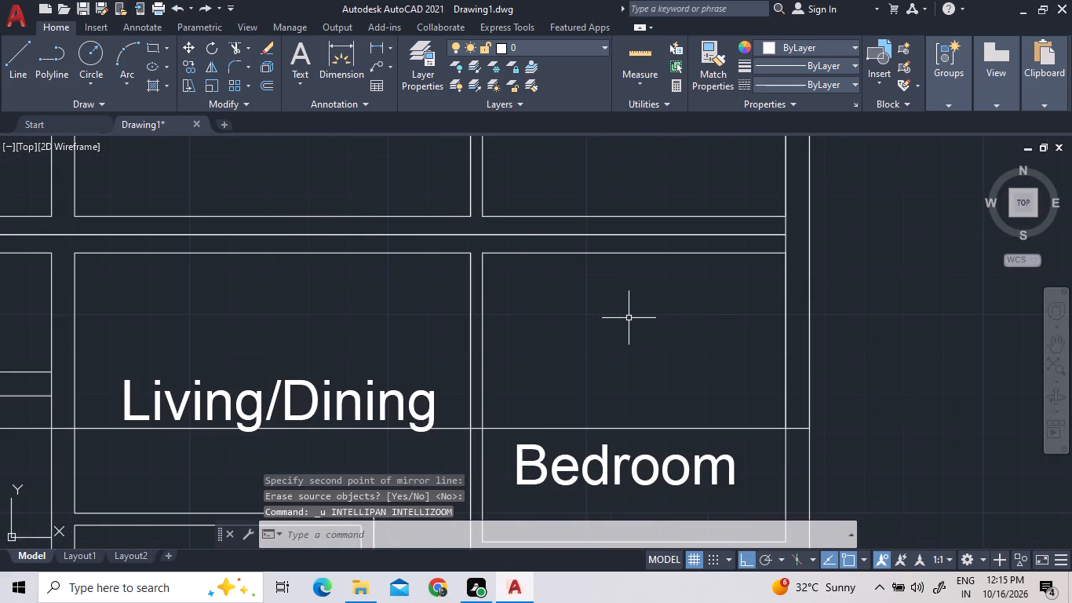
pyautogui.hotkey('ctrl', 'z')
# Draw a vertical helper line across the strip's full height, near its left end.
pyautogui.scroll(2, 381, 323)
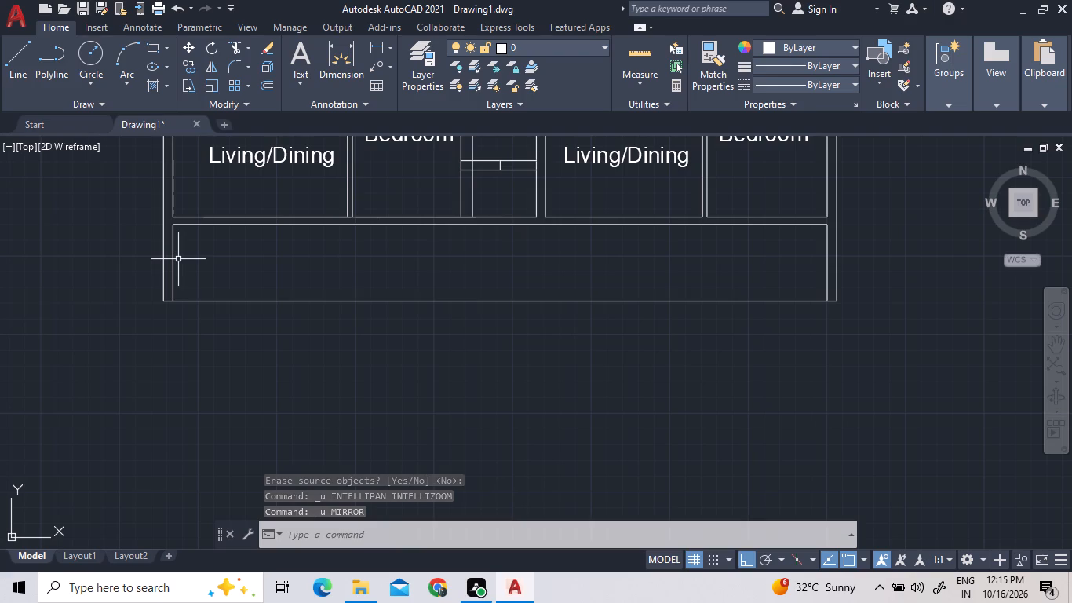
pyautogui.write('l')
pyautogui.press('space')
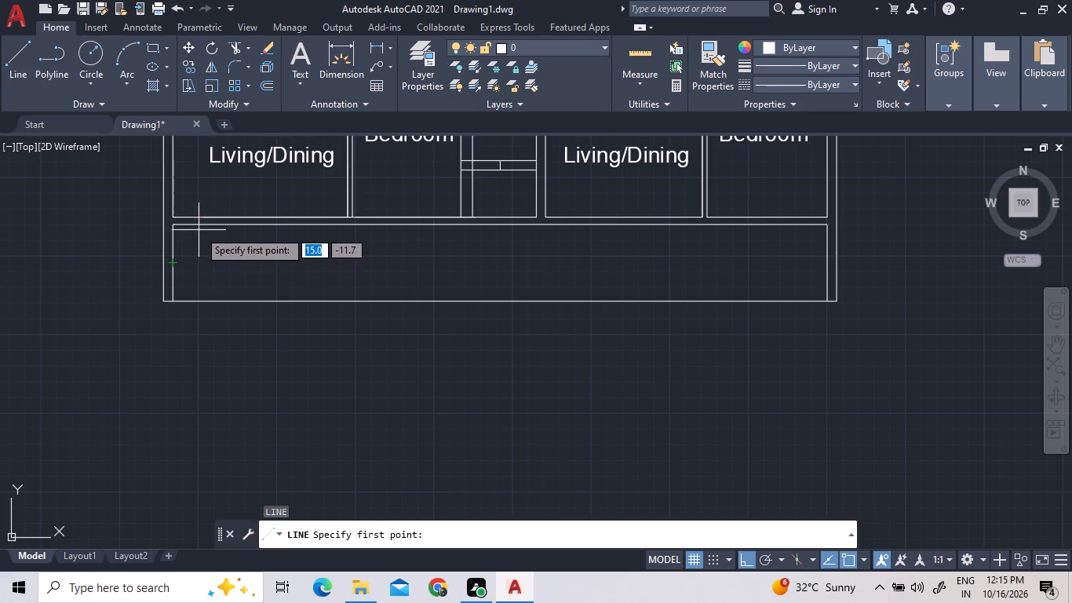
pyautogui.click(202, 228)
pyautogui.click(201, 298)
pyautogui.rightClick(201, 298)
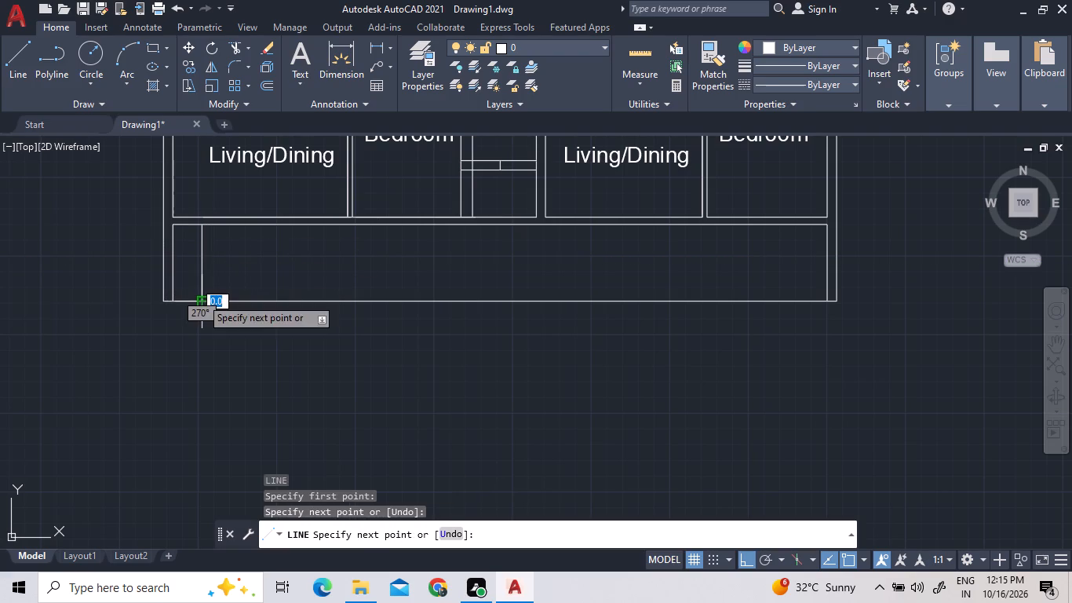
pyautogui.click(241, 305)
# Mirror the whole plan about the strip's horizontal centreline, starting from the helper line's midpoint and keeping the source objects.
pyautogui.scroll(-4, 261, 295)
pyautogui.click(433, 316)
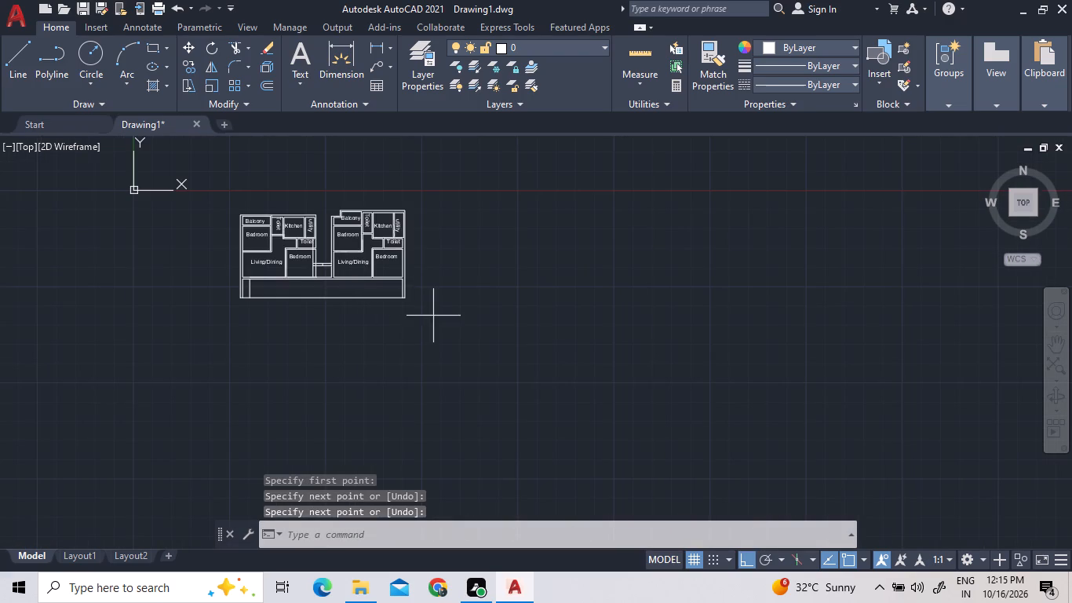
pyautogui.click(148, 177)
pyautogui.write('mi')
pyautogui.press('space')
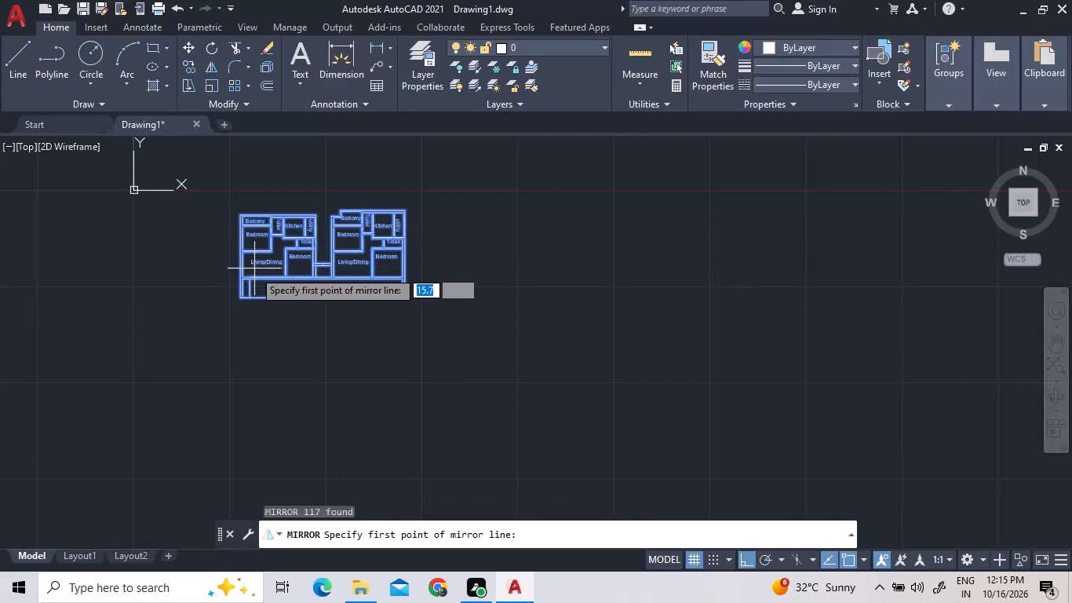
pyautogui.scroll(6, 247, 284)
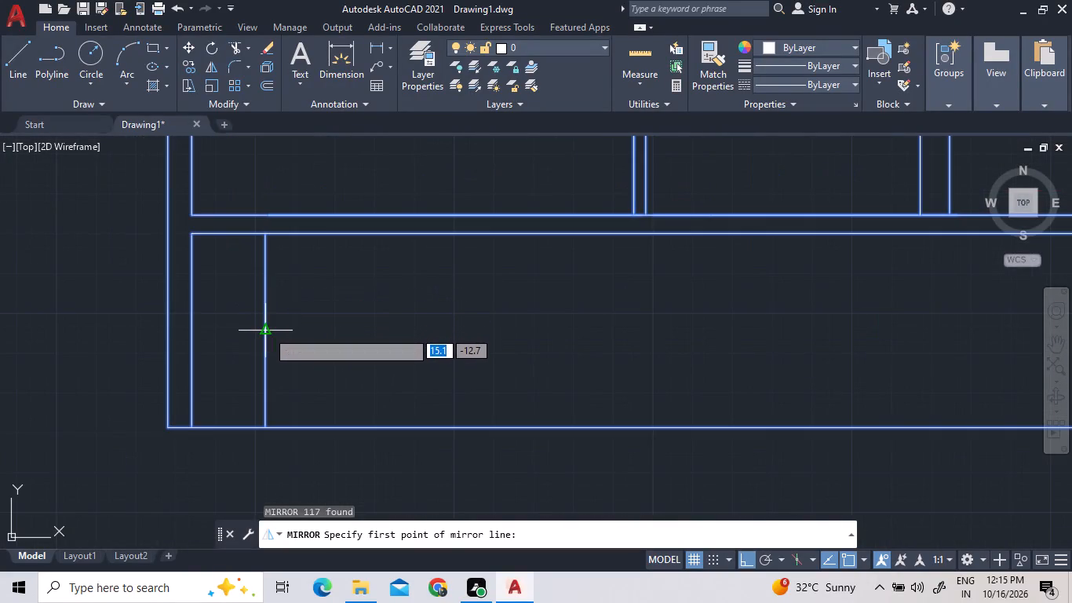
pyautogui.click(267, 334)
pyautogui.scroll(-3, 708, 331)
pyautogui.moveTo(751, 340); pyautogui.dragTo(528, 357, button='middle')
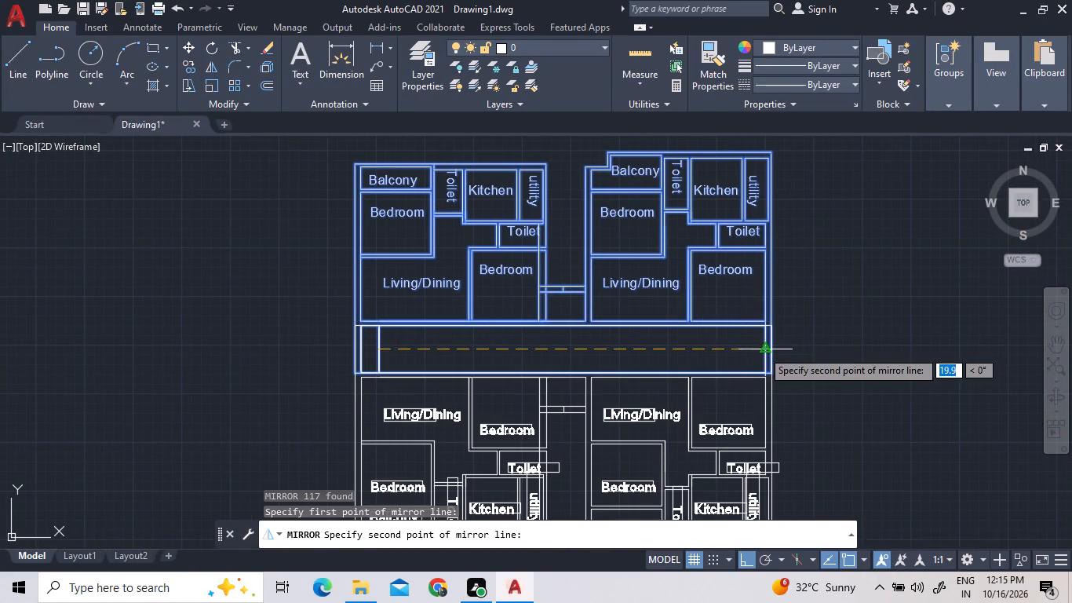
pyautogui.click(762, 350)
pyautogui.press('space')
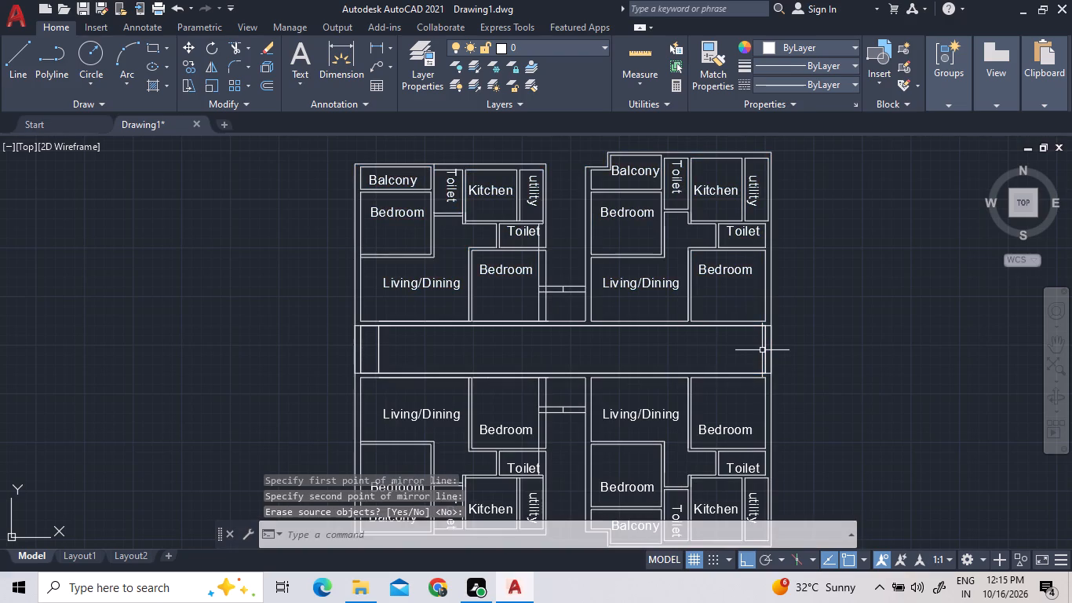
# Erase the vertical helper line and its mirrored duplicate near the strip's left end.
pyautogui.scroll(4, 388, 382)
pyautogui.click(378, 300)
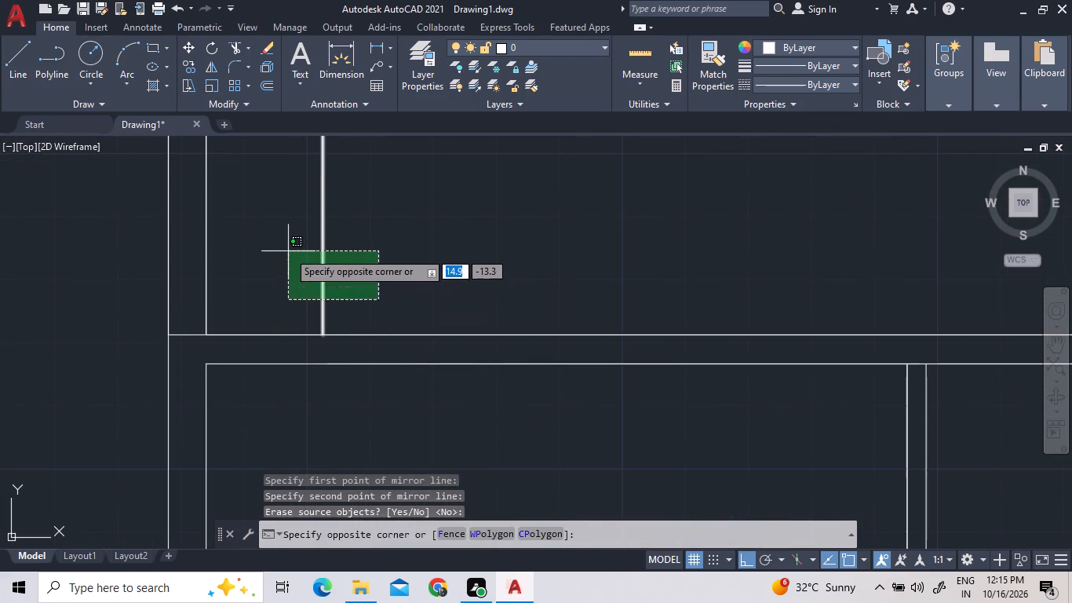
pyautogui.click(288, 251)
pyautogui.write('e')
pyautogui.press('space')
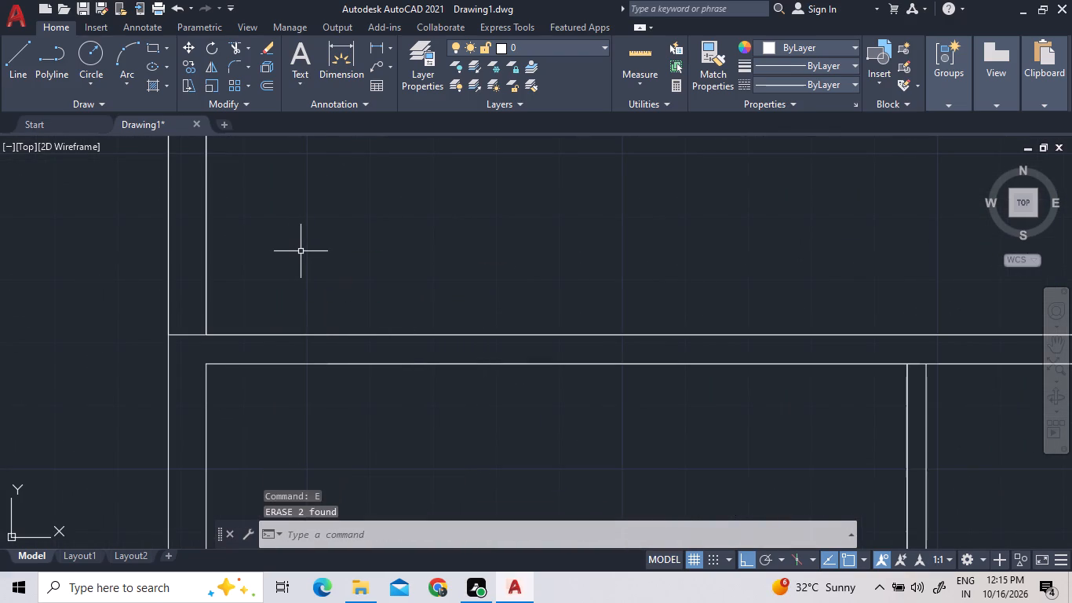
# Delete the Bedroom label from the room between Living/Dining and the passage in the lower left block.
pyautogui.scroll(-3, 396, 400)
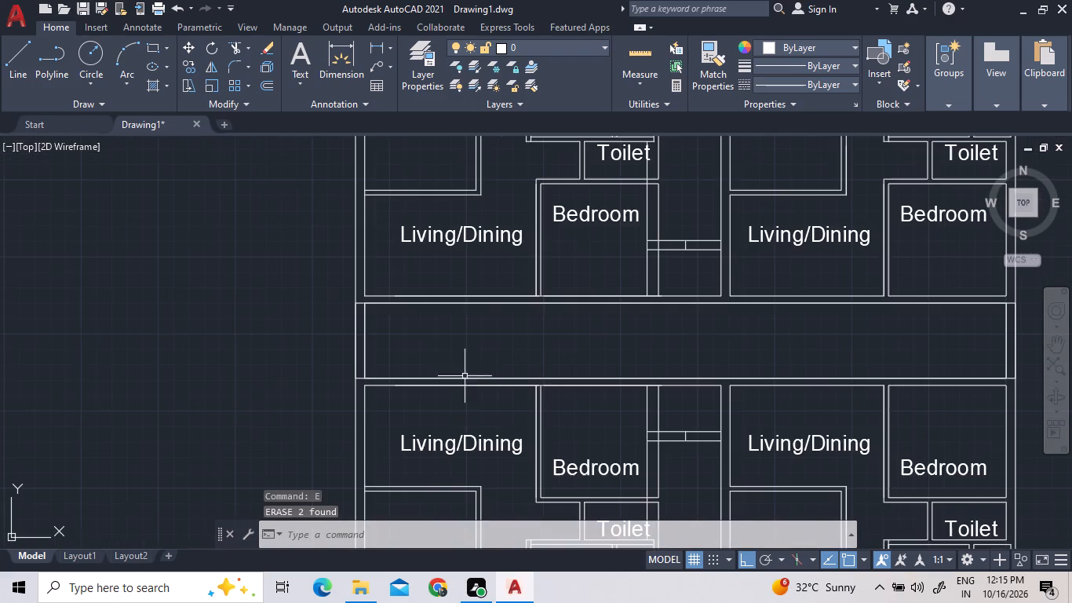
pyautogui.scroll(-1, 508, 360)
pyautogui.scroll(-2, 633, 432)
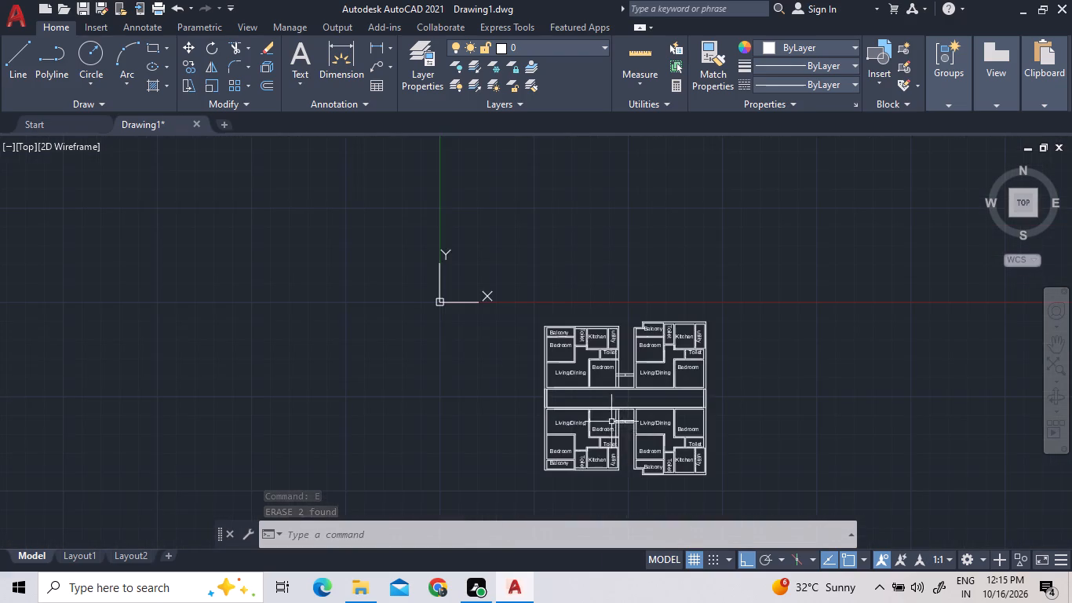
pyautogui.scroll(3, 633, 451)
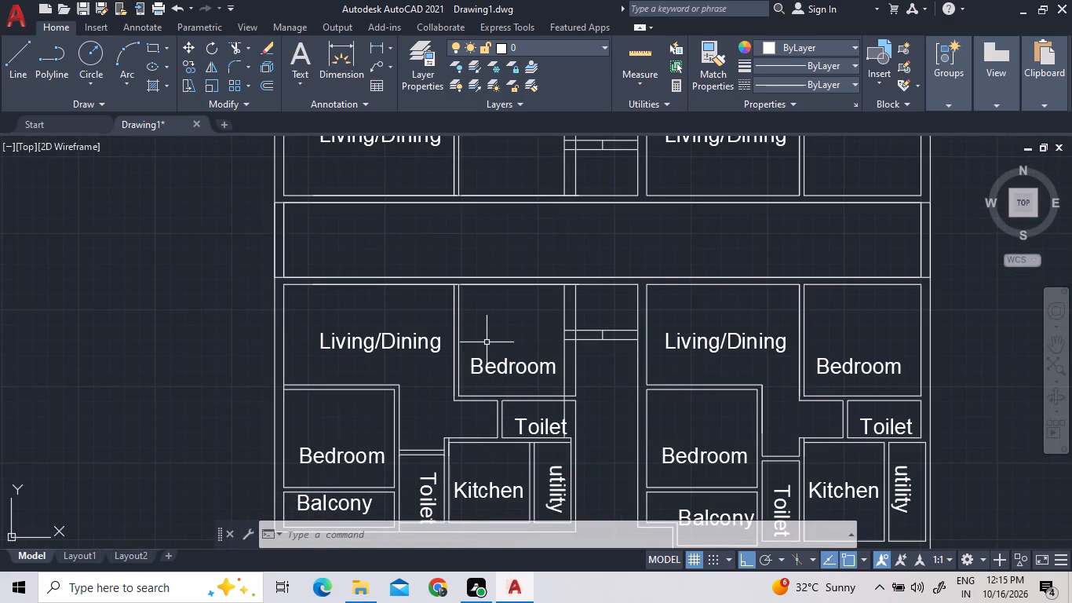
pyautogui.scroll(-1, 486, 342)
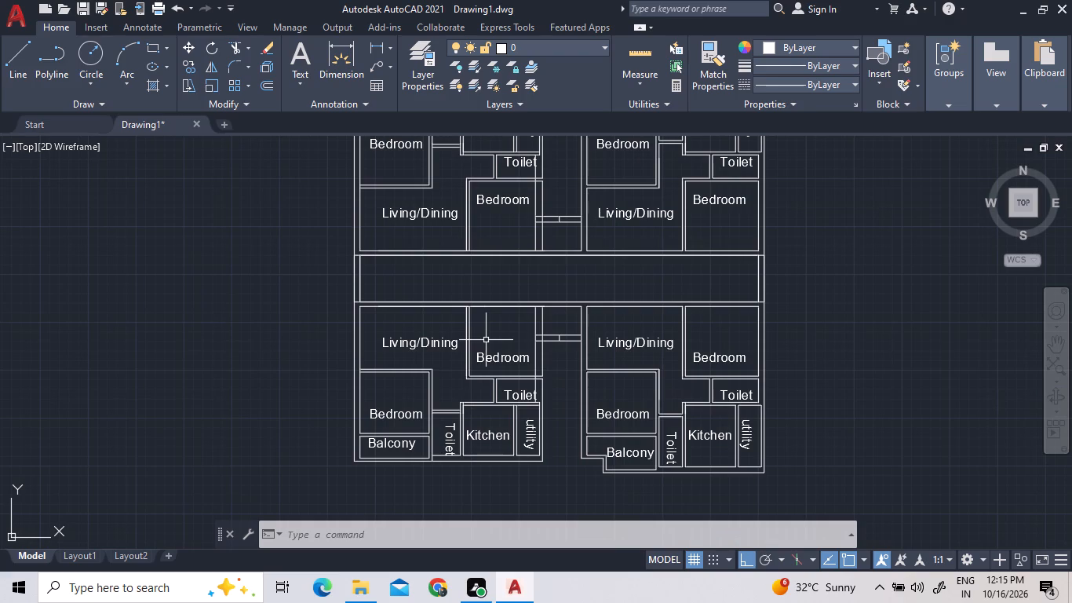
pyautogui.scroll(-1, 486, 340)
pyautogui.scroll(3, 500, 397)
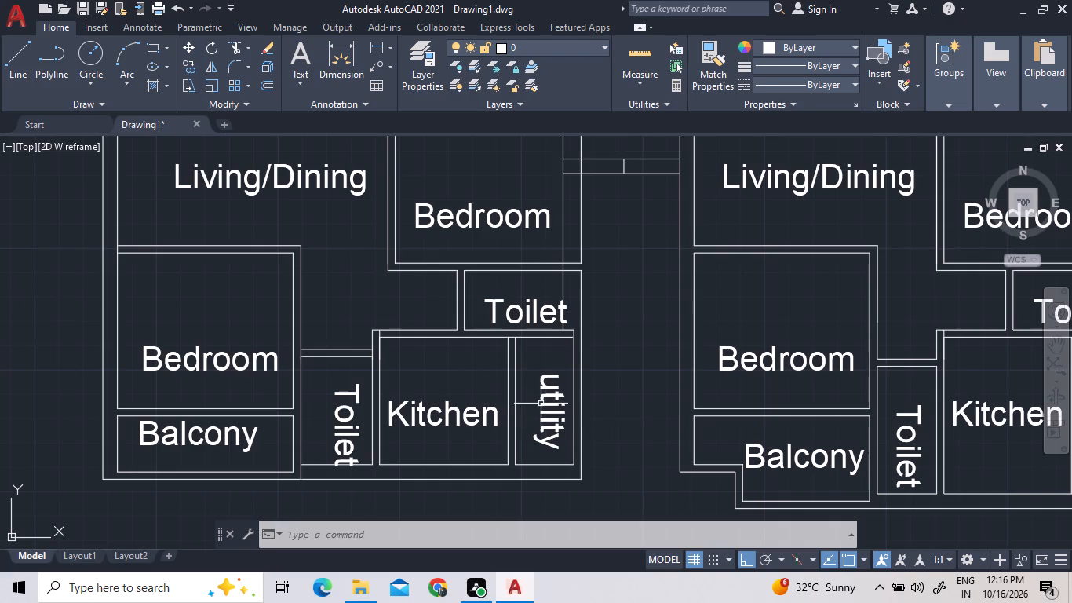
pyautogui.click(508, 217)
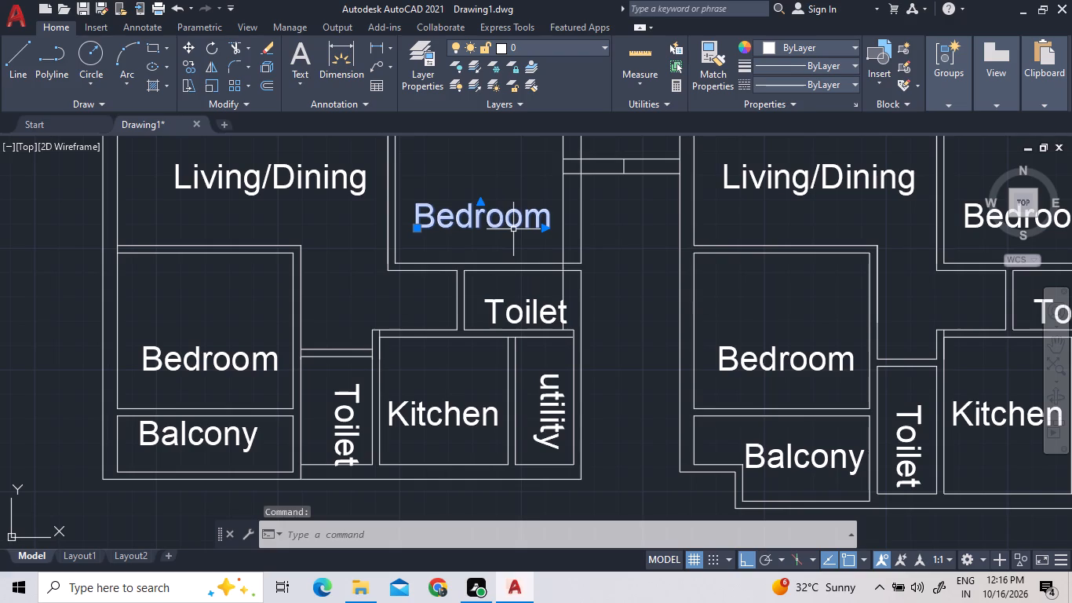
pyautogui.press('Delete')
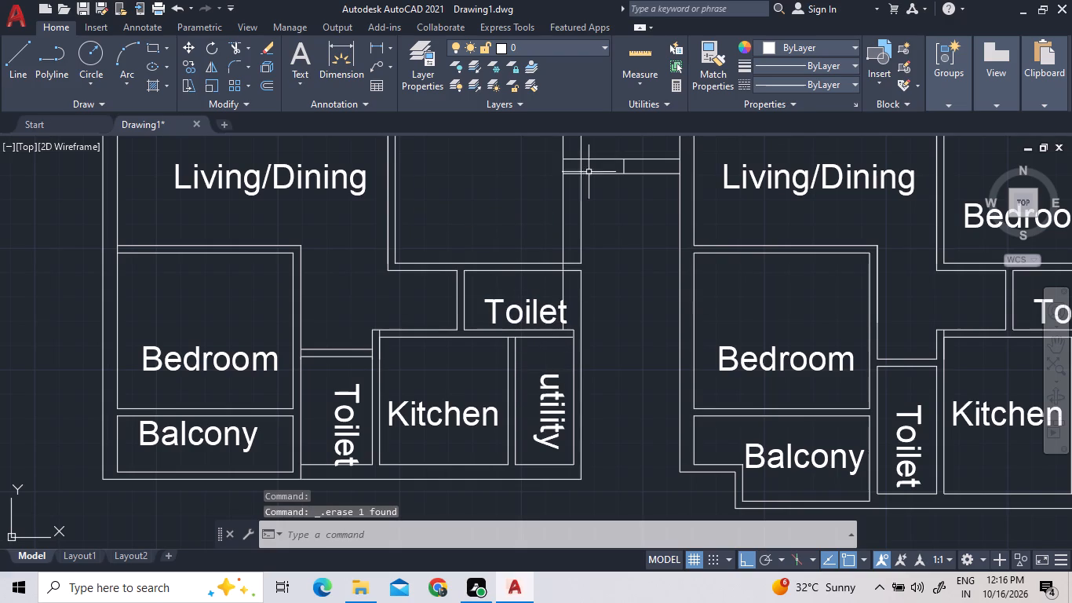
# Quick-measure the wall distances around the toilet, kitchen and utility in the lower left block.
pyautogui.click(646, 54)
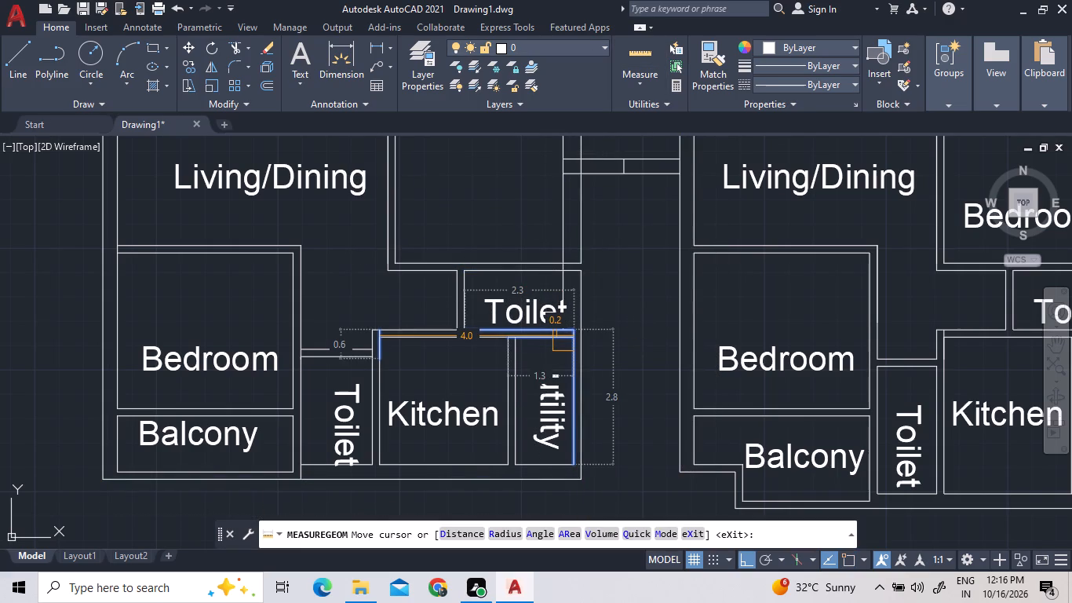
pyautogui.press('Escape')
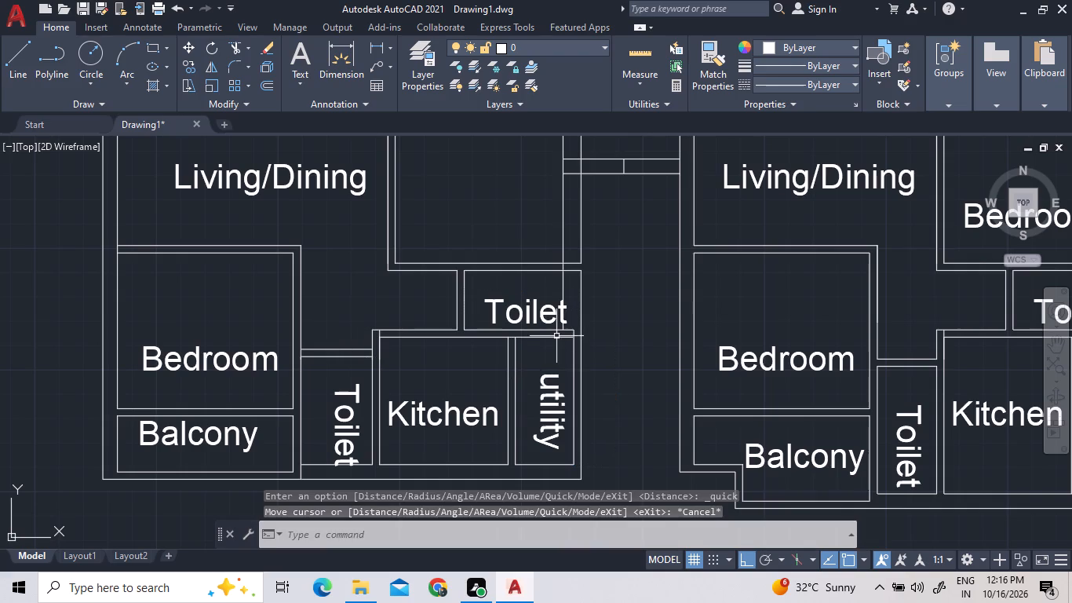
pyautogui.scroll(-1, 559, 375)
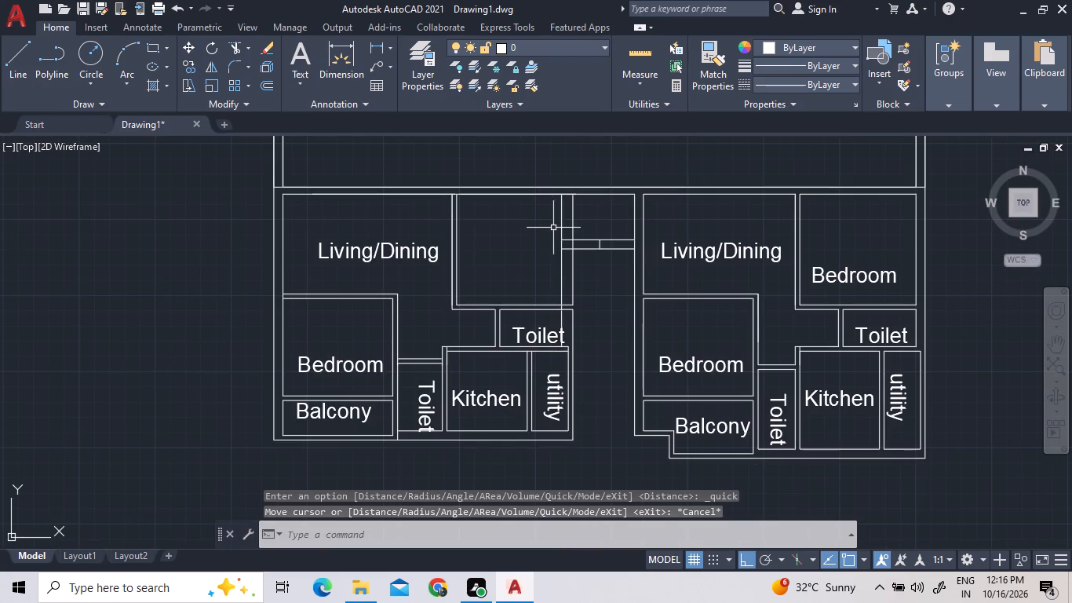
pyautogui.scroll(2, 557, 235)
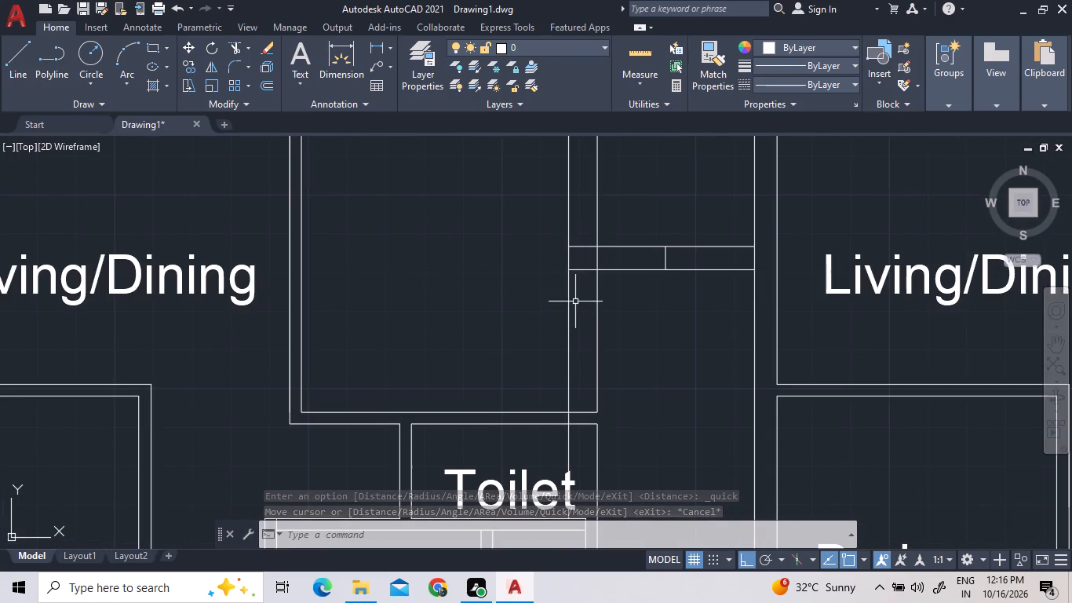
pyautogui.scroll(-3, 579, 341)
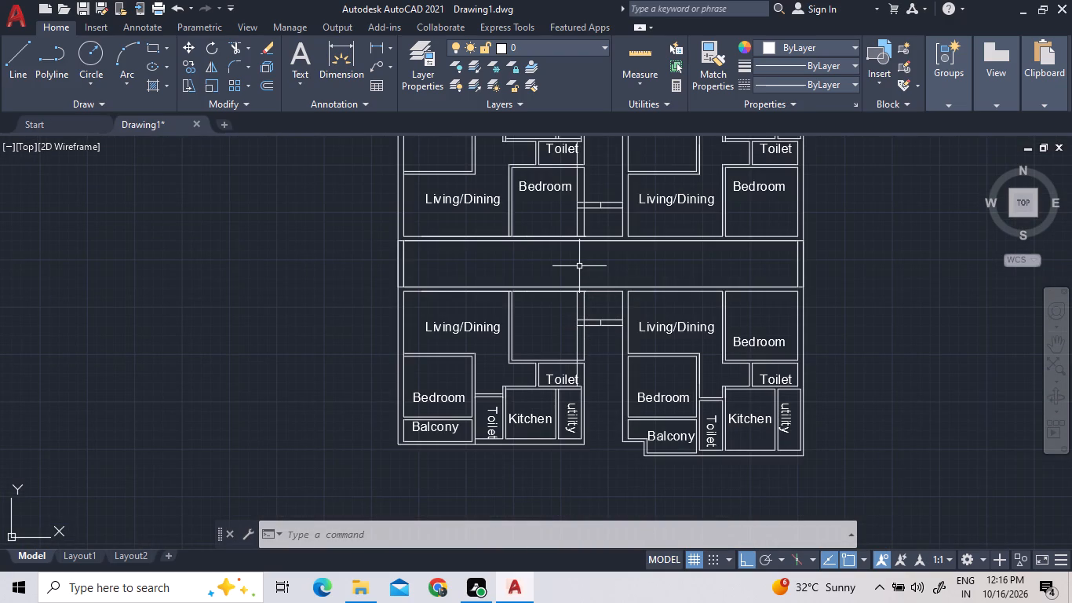
# Remove the extra vertical line through the unlabelled room and Toilet in the lower left block, trimming it at the Toilet wall and erasing the remaining pieces.
pyautogui.scroll(2, 582, 284)
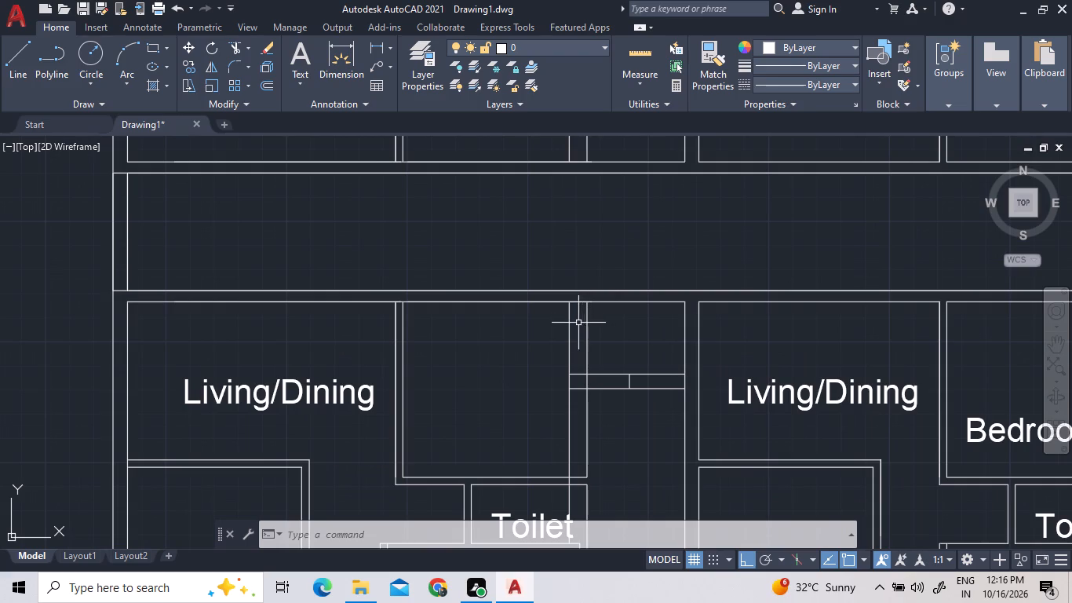
pyautogui.click(570, 321)
pyautogui.press('Escape')
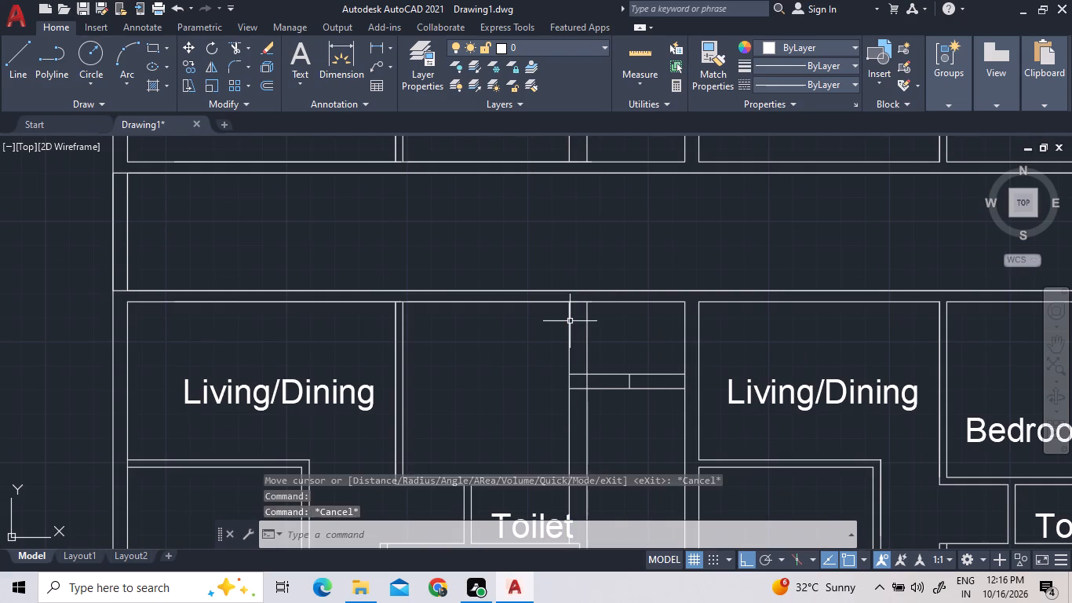
pyautogui.scroll(-3, 570, 321)
pyautogui.scroll(3, 574, 370)
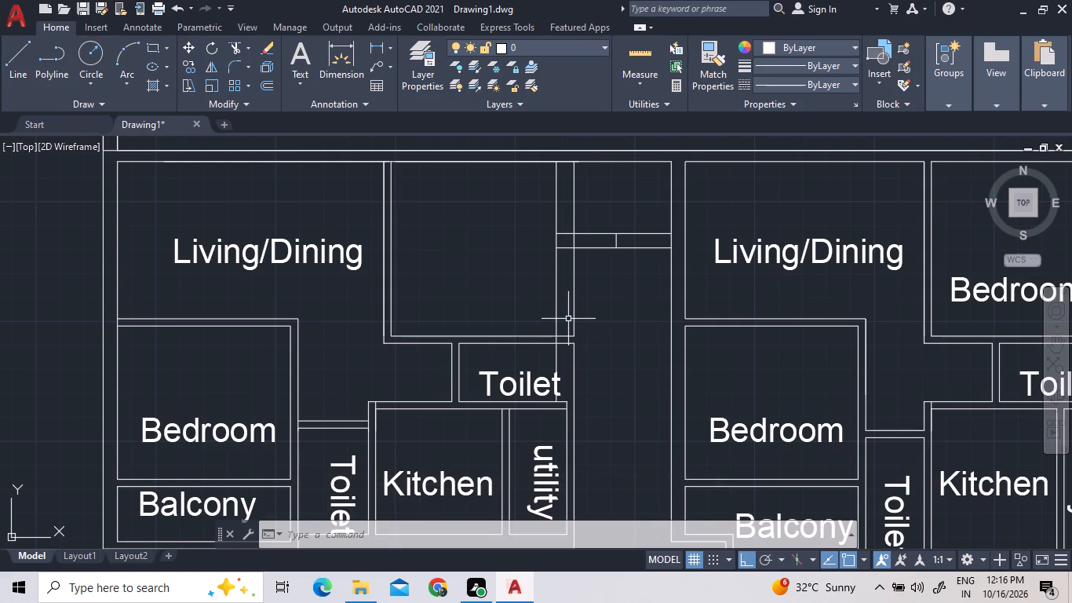
pyautogui.press('t')
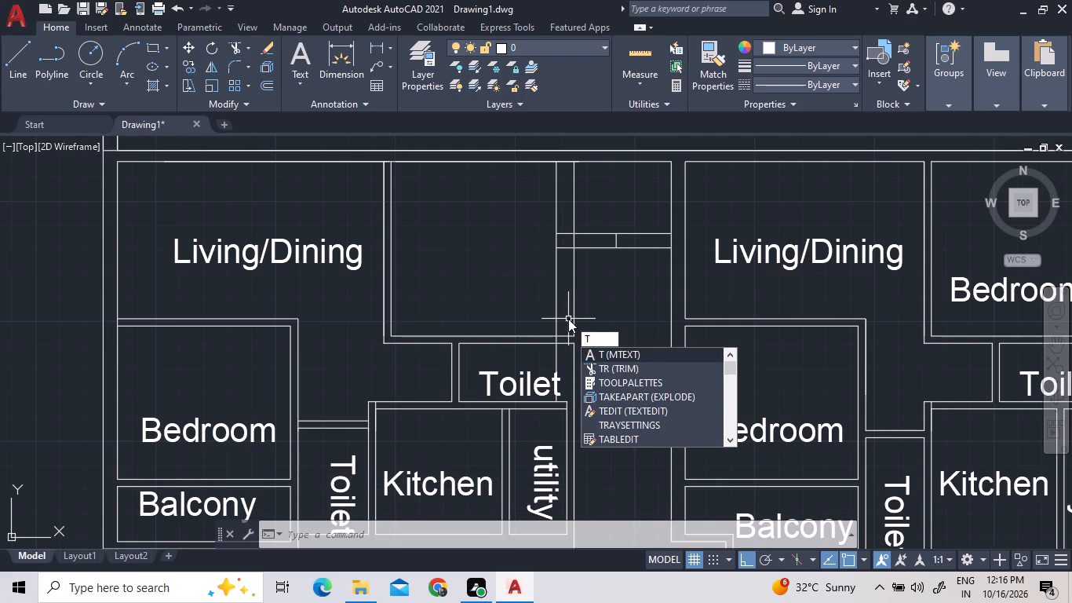
pyautogui.press('r')
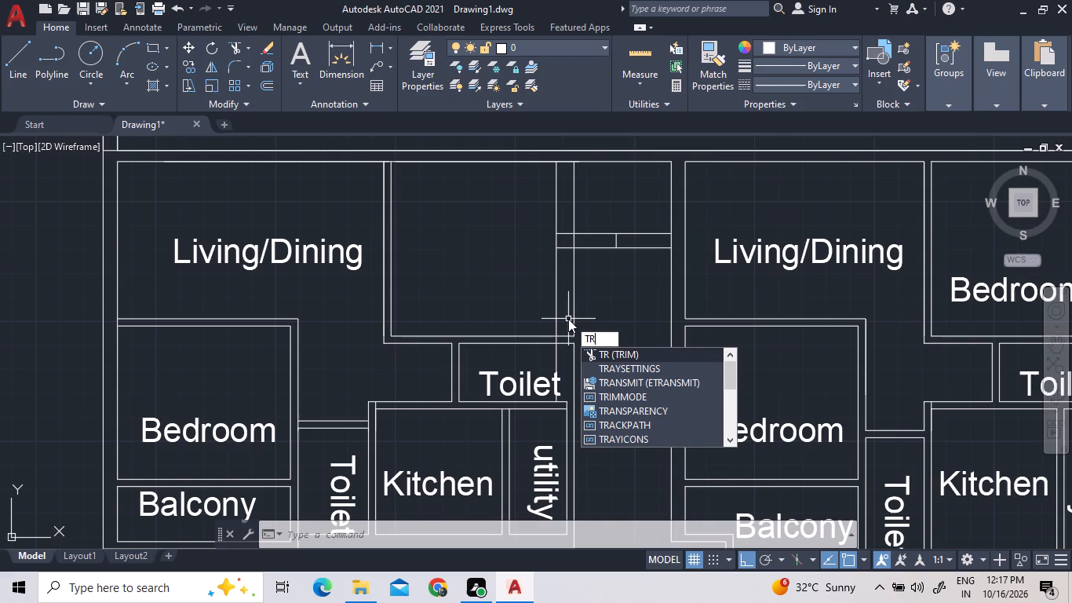
pyautogui.press('space')
pyautogui.press('space')
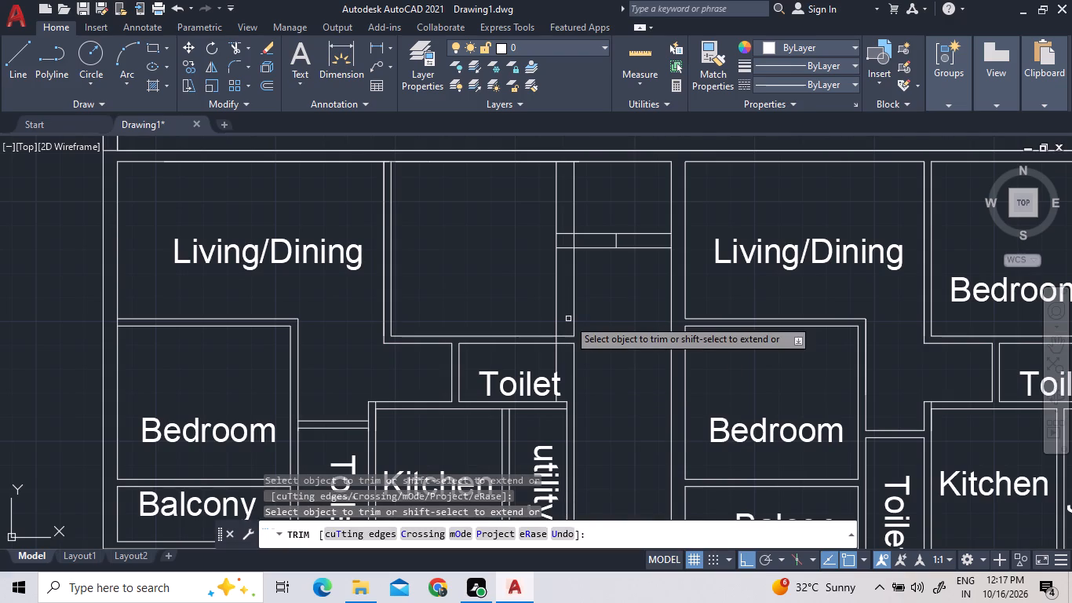
pyautogui.click(557, 352)
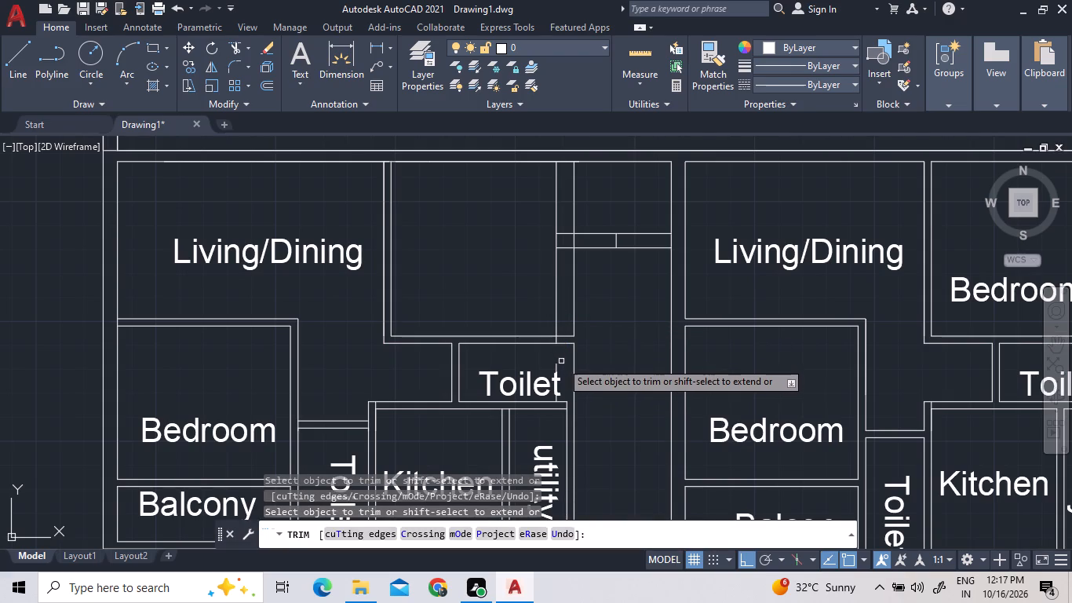
pyautogui.press('Escape')
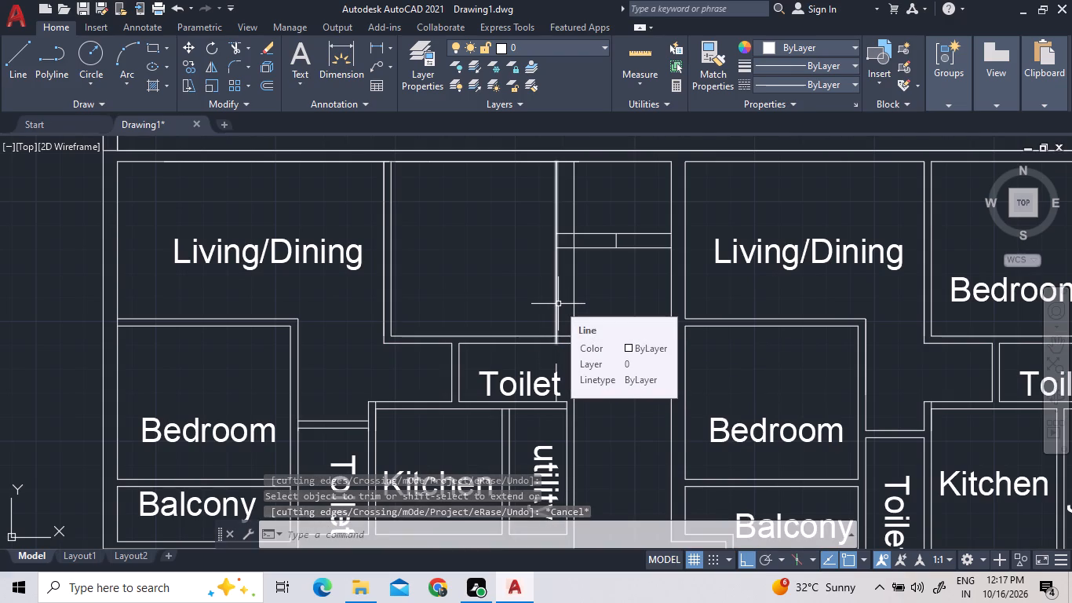
pyautogui.click(558, 304)
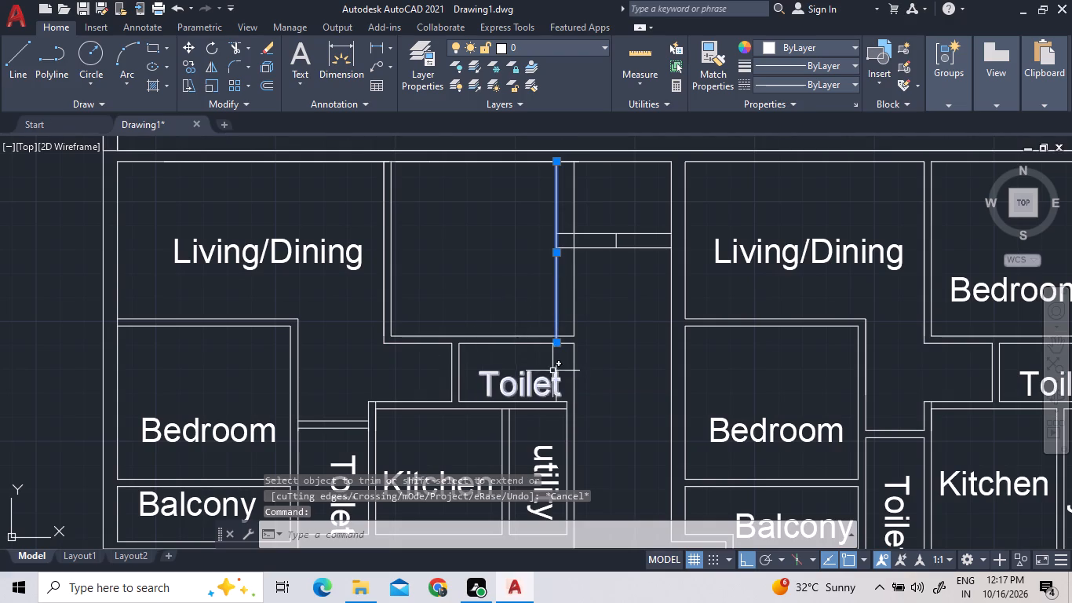
pyautogui.click(557, 367)
pyautogui.scroll(-1, 562, 403)
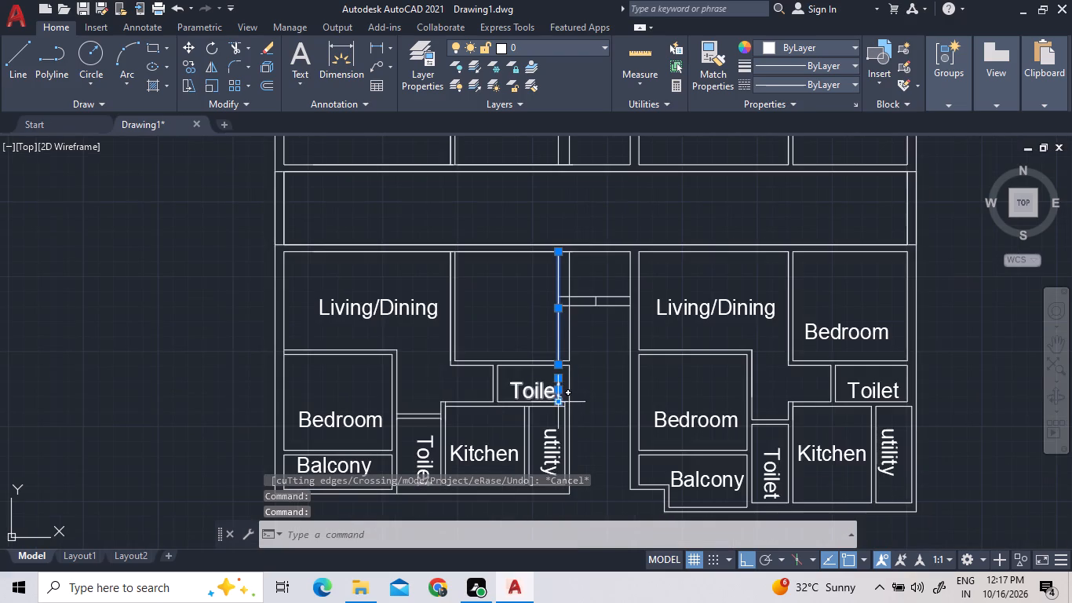
pyautogui.scroll(2, 552, 437)
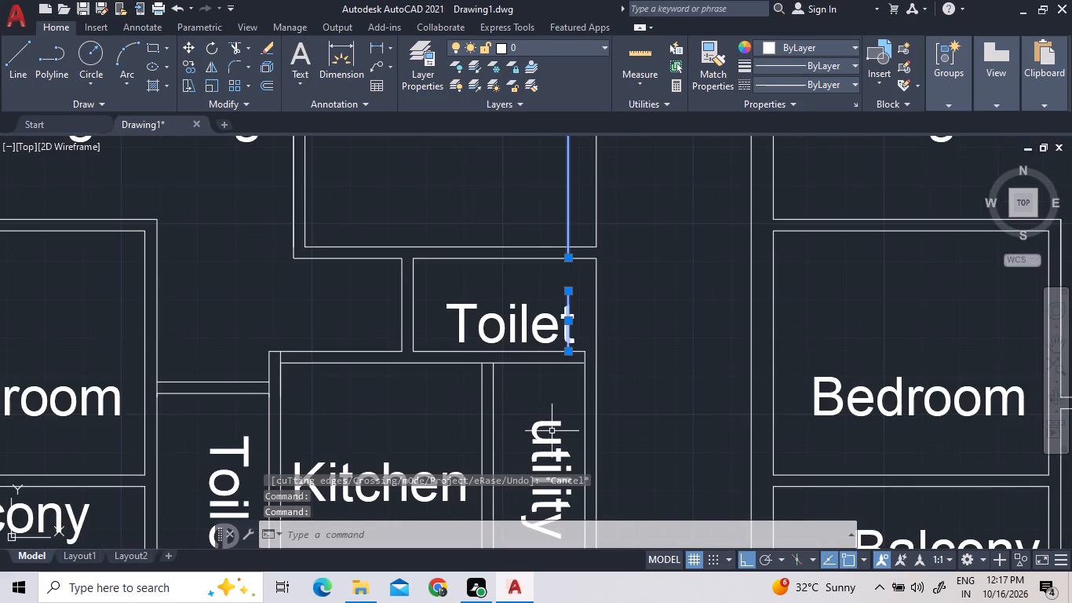
pyautogui.press('Delete')
# Erase the two horizontal lines and short connecting line crossing the passage between the lower blocks.
pyautogui.scroll(-2, 552, 431)
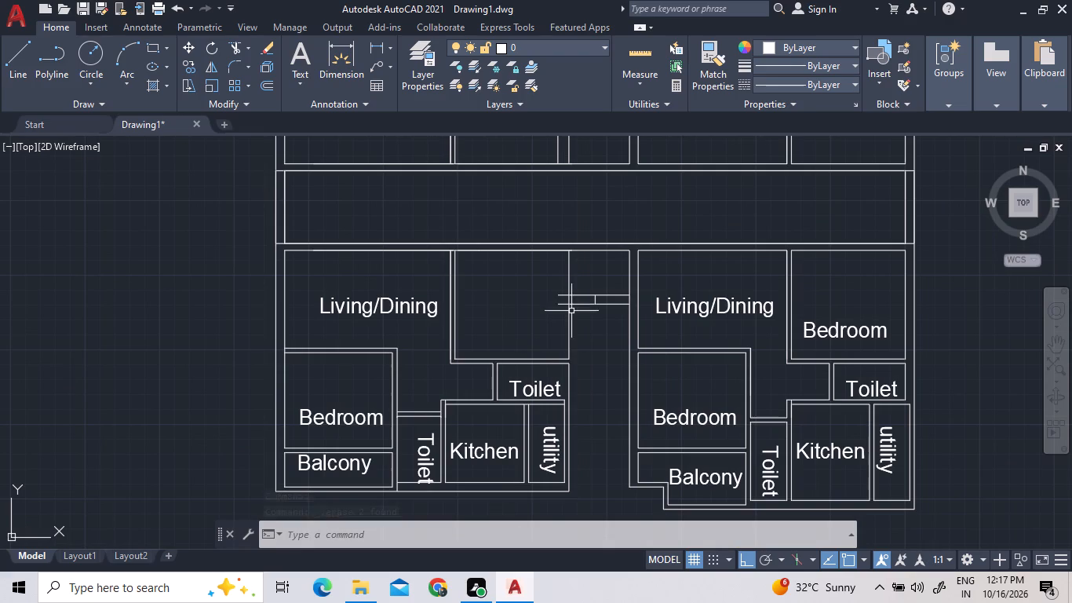
pyautogui.scroll(2, 569, 298)
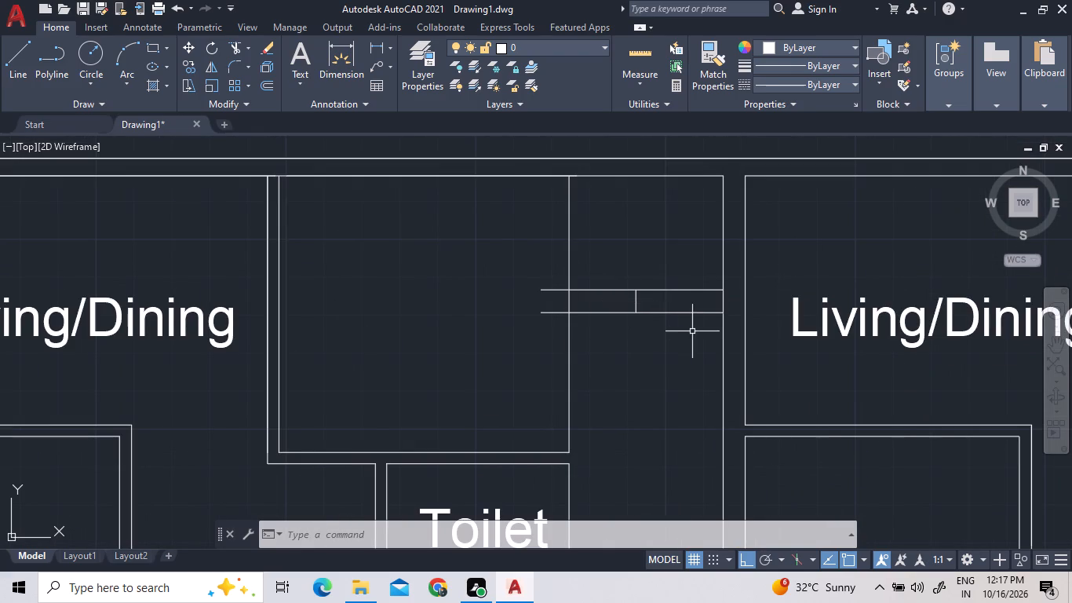
pyautogui.click(680, 323)
pyautogui.click(621, 259)
pyautogui.press('Delete')
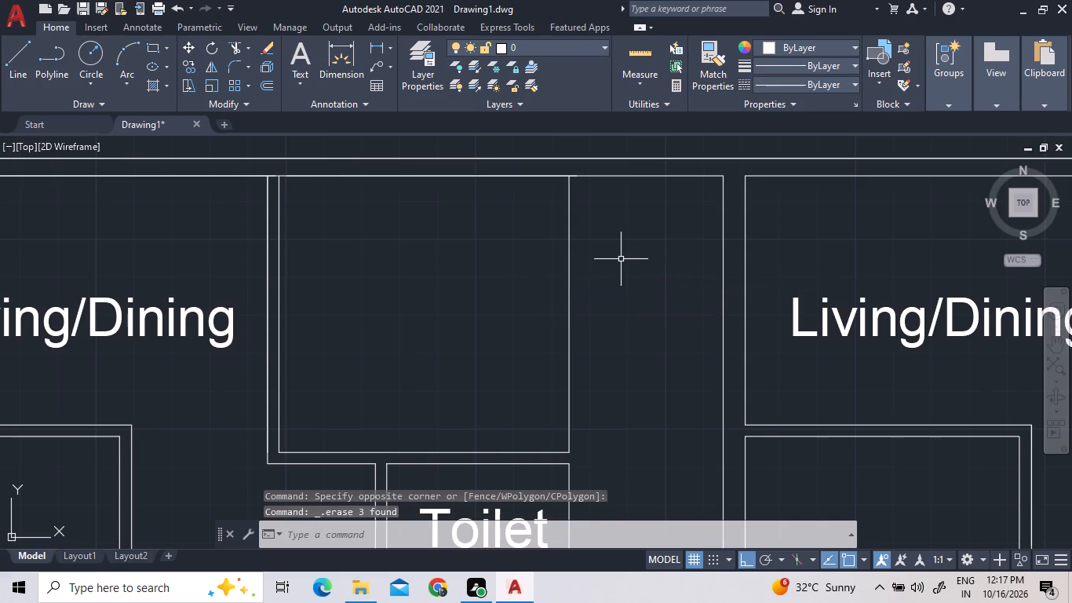
# Offset the unlabelled room's passage-side wall line 0.15 towards the room's interior in the lower left block.
pyautogui.scroll(-1, 667, 351)
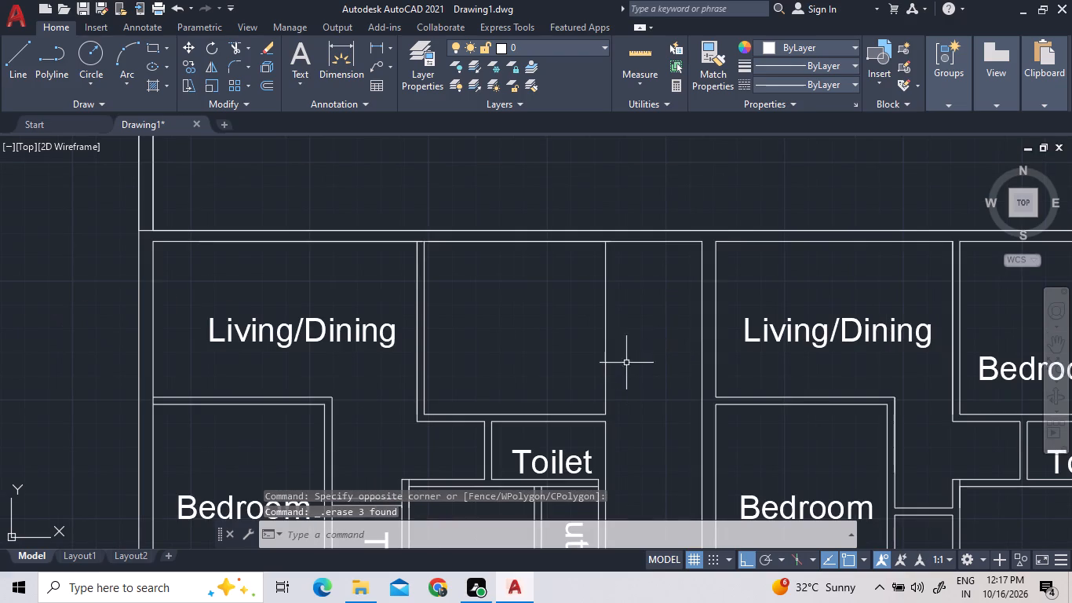
pyautogui.press('o')
pyautogui.press('Return')
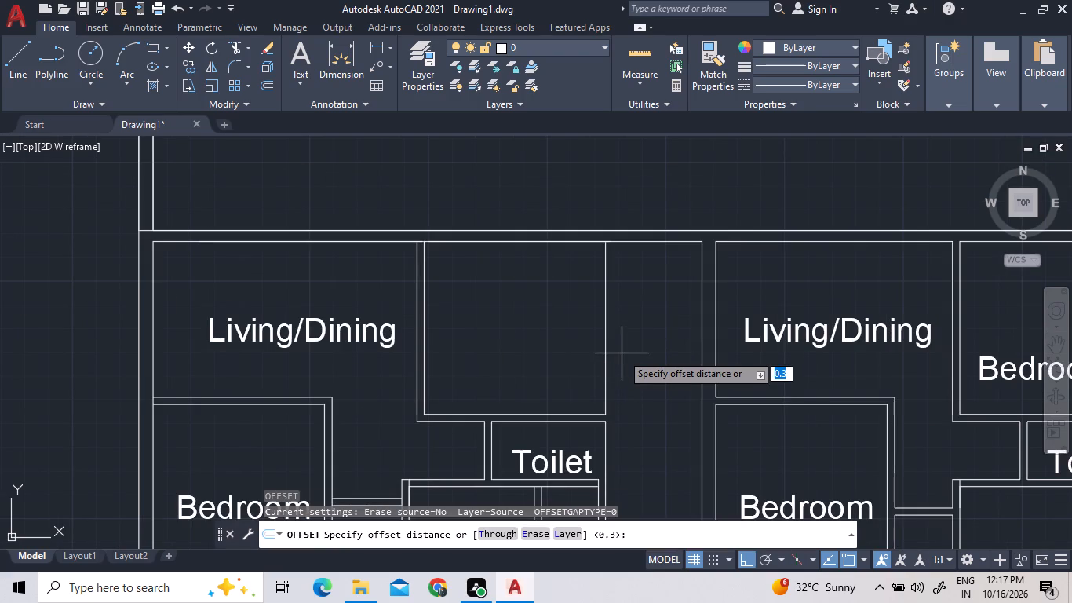
pyautogui.write('0.1')
pyautogui.press('5')
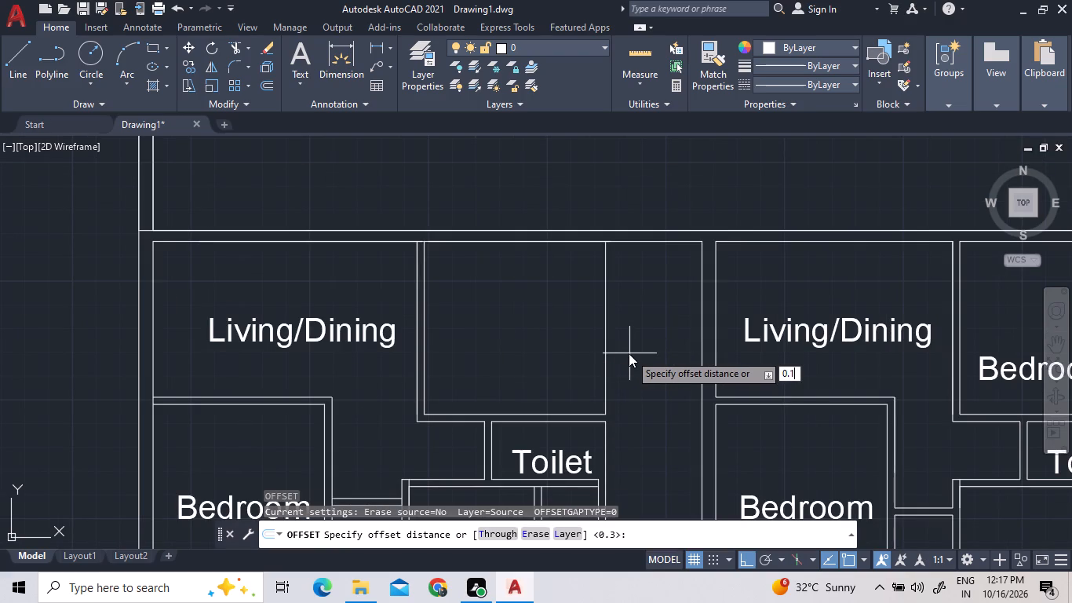
pyautogui.press('Return')
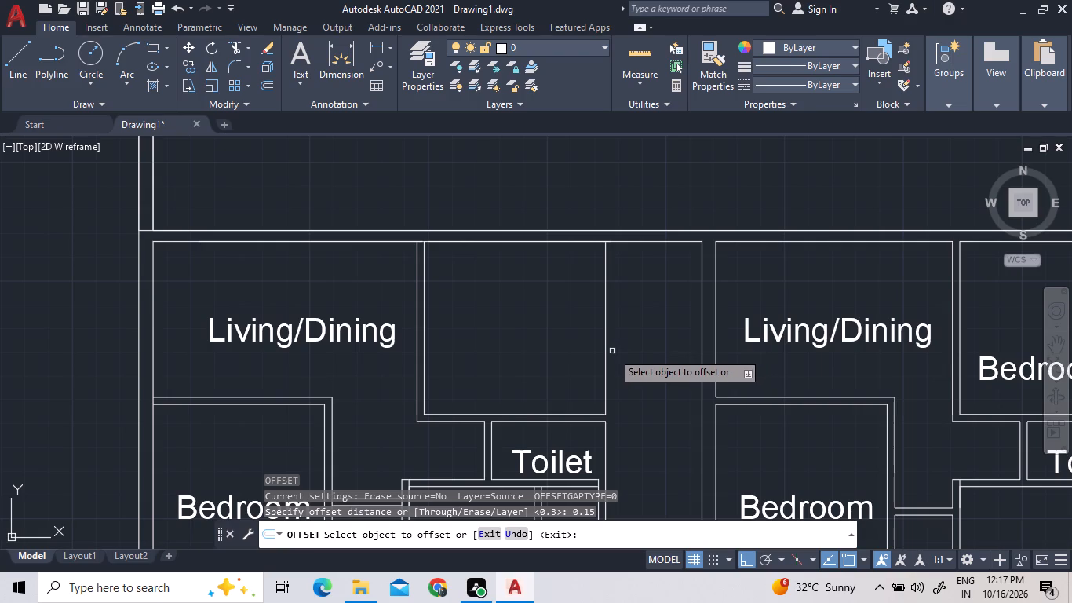
pyautogui.doubleClick(606, 353)
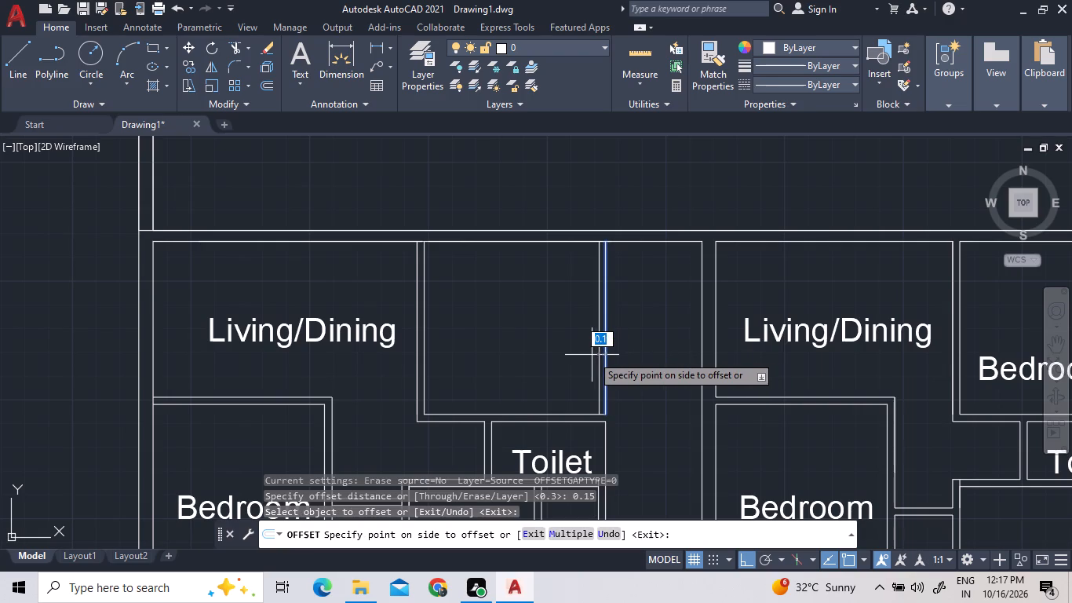
pyautogui.click(592, 355)
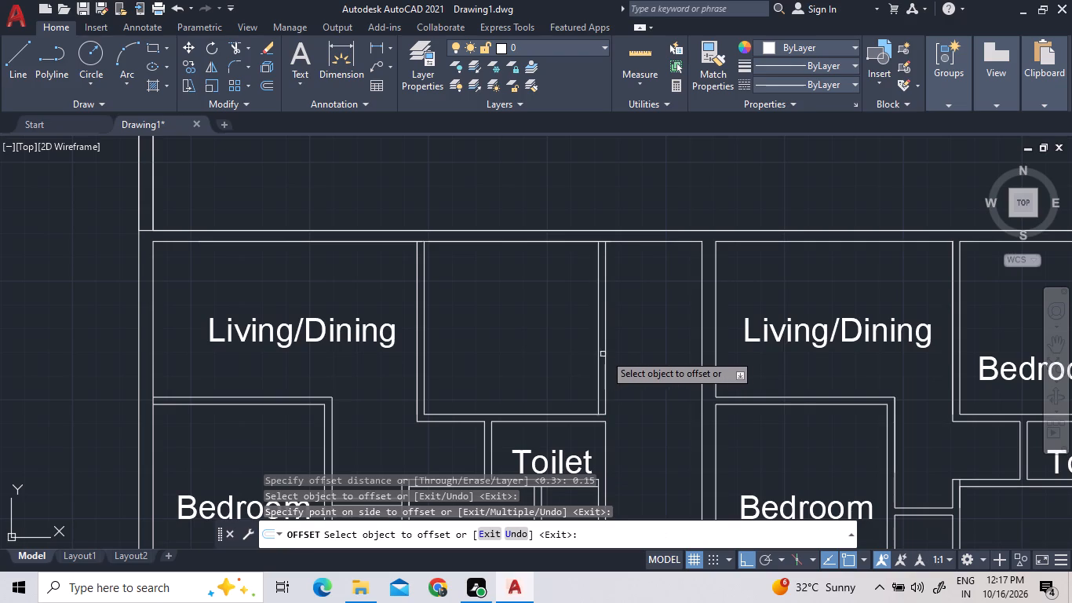
# Compare the lower left block's unlabelled room with the matching Bedroom and passage walls in the upper left block.
pyautogui.scroll(-3, 628, 389)
pyautogui.scroll(3, 617, 278)
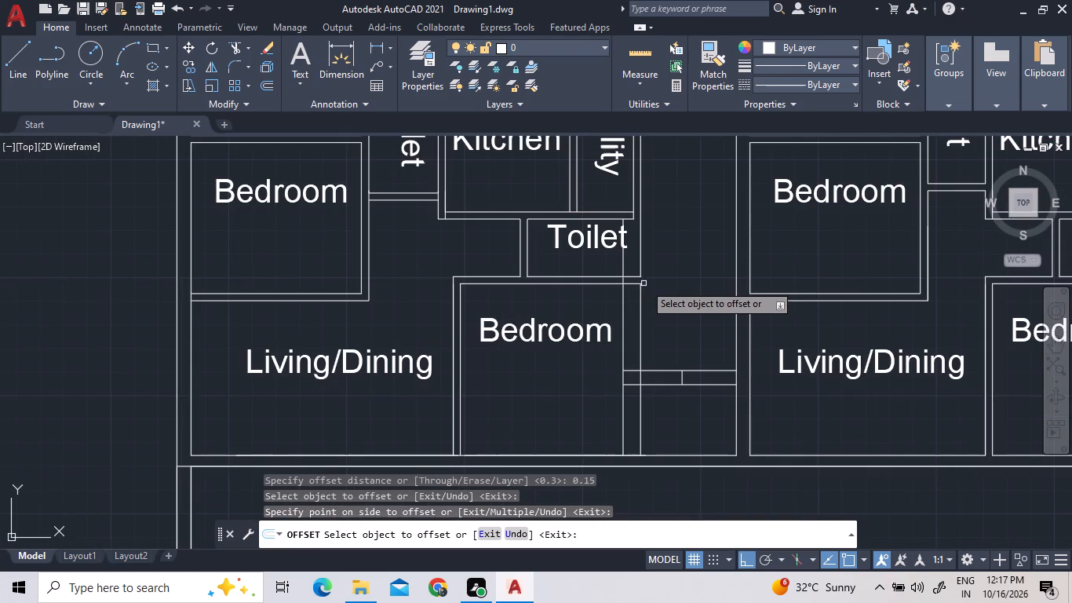
pyautogui.scroll(-2, 646, 340)
pyautogui.scroll(2, 643, 322)
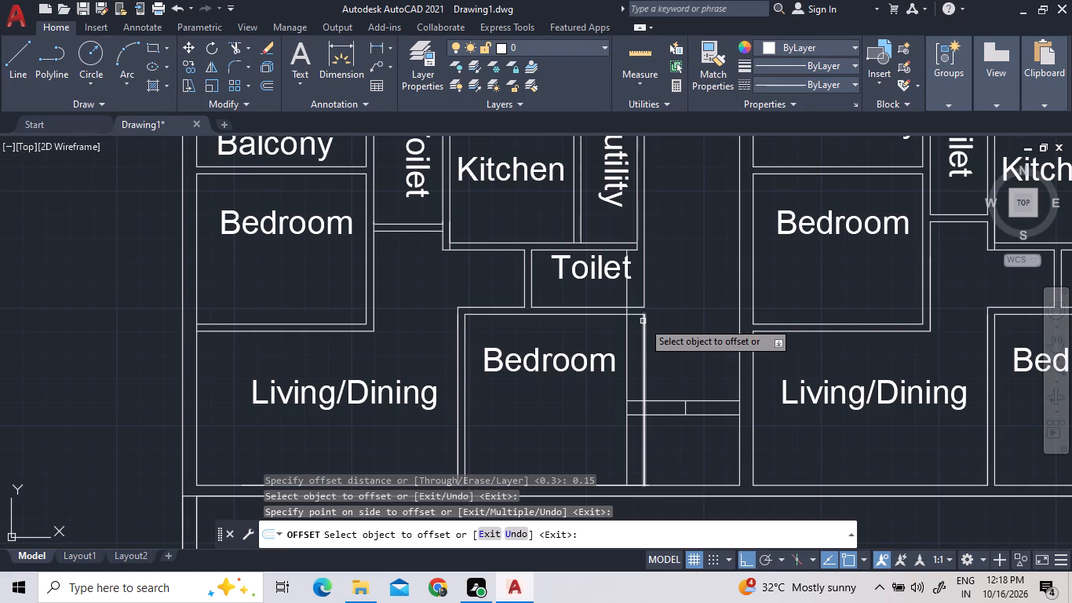
pyautogui.scroll(-1, 643, 330)
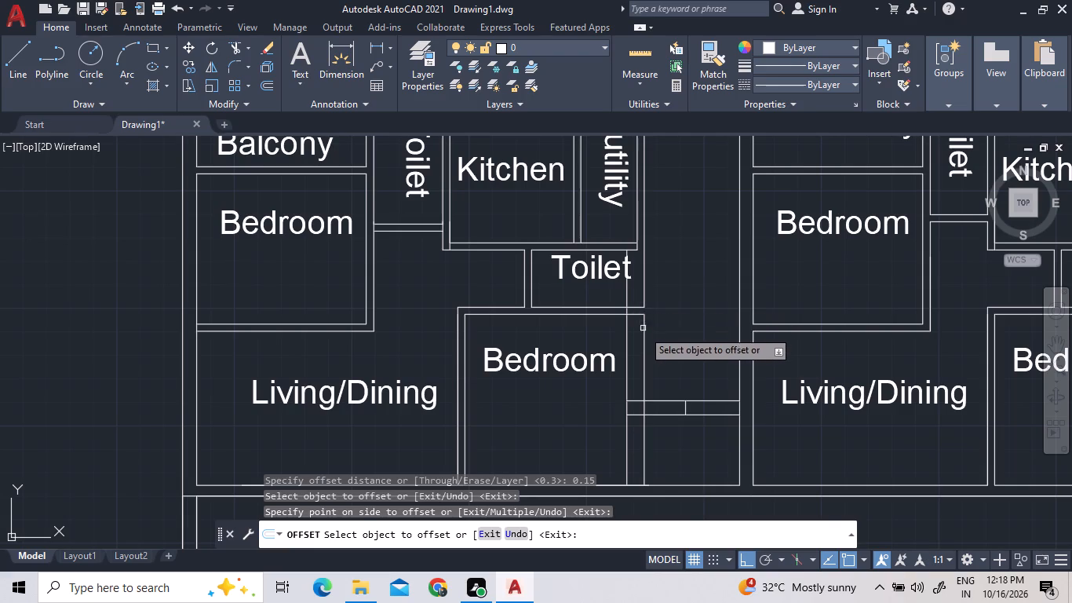
pyautogui.scroll(-2, 625, 244)
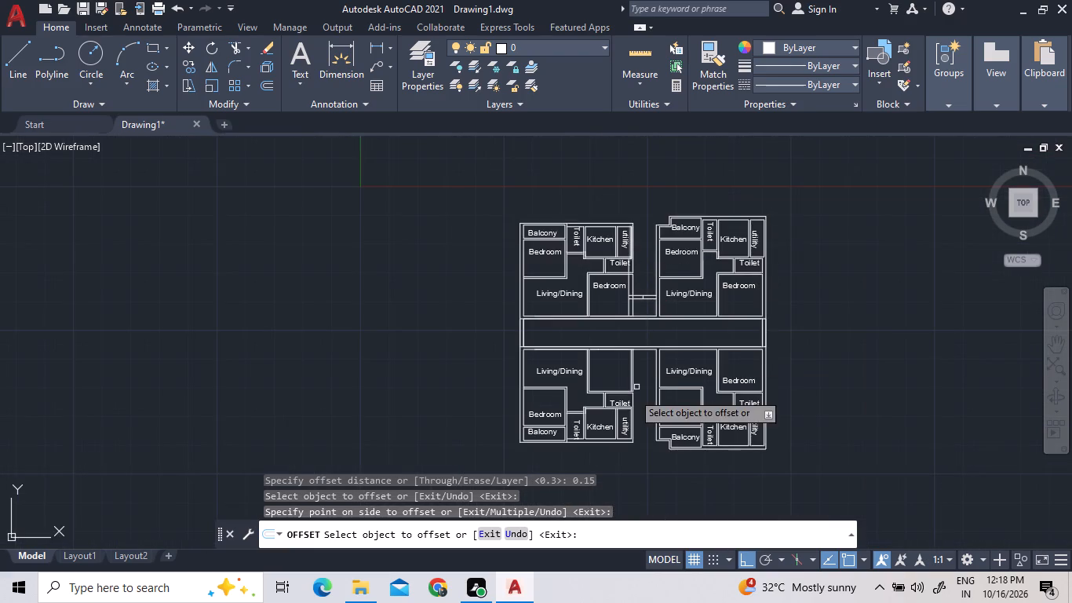
pyautogui.scroll(3, 624, 405)
pyautogui.scroll(-1, 644, 312)
pyautogui.scroll(1, 640, 227)
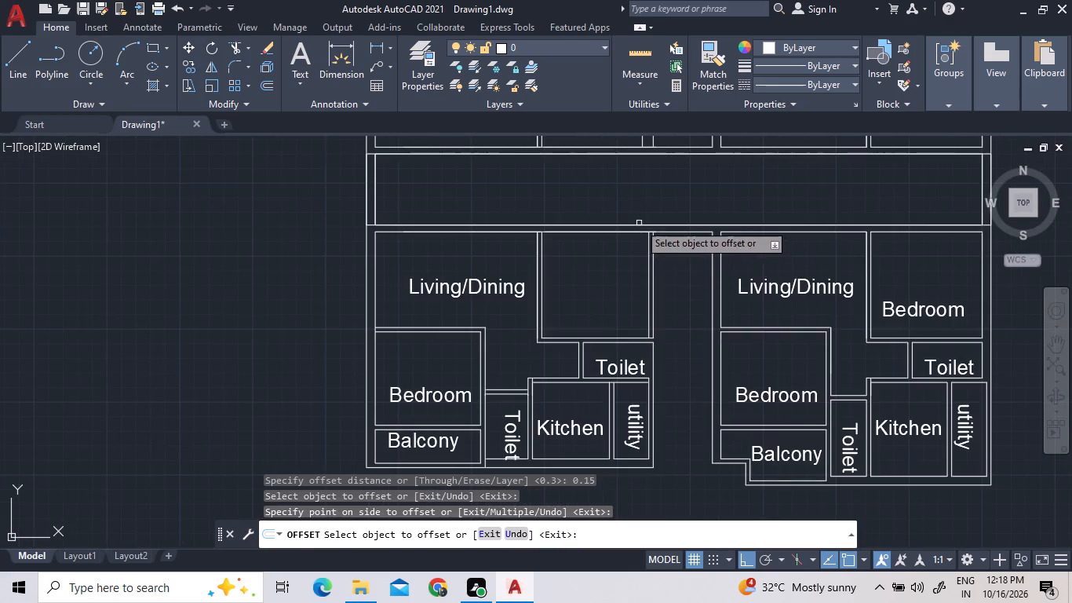
# Trim the wall line facing the central strip between the two passage-side wall lines of the unlabelled room.
pyautogui.scroll(1, 640, 227)
pyautogui.press('Escape')
pyautogui.press('Escape')
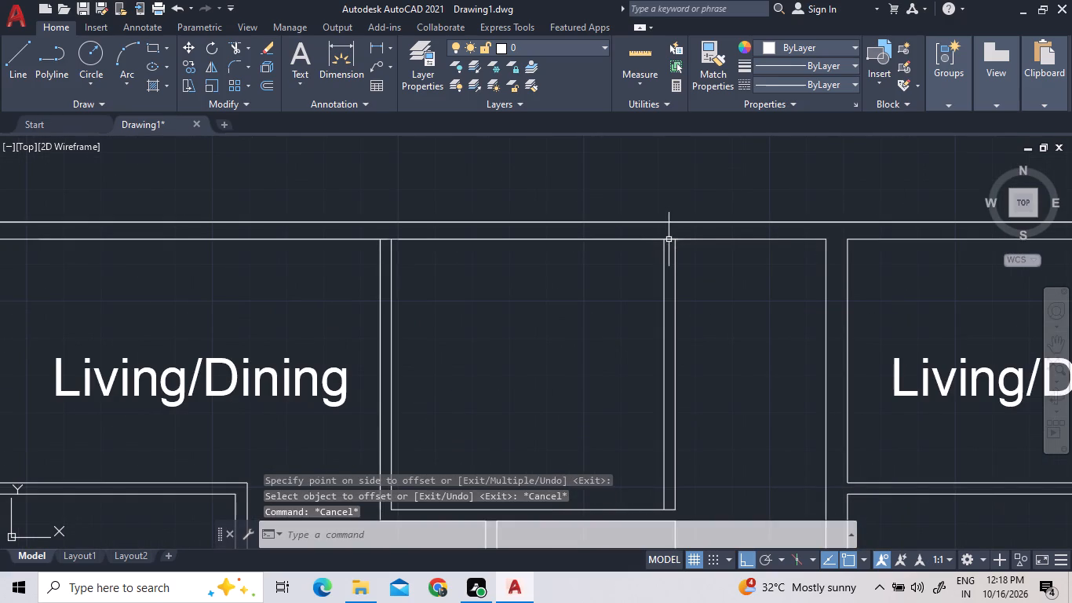
pyautogui.write('tr')
pyautogui.press('space')
pyautogui.press('space')
pyautogui.click(669, 239)
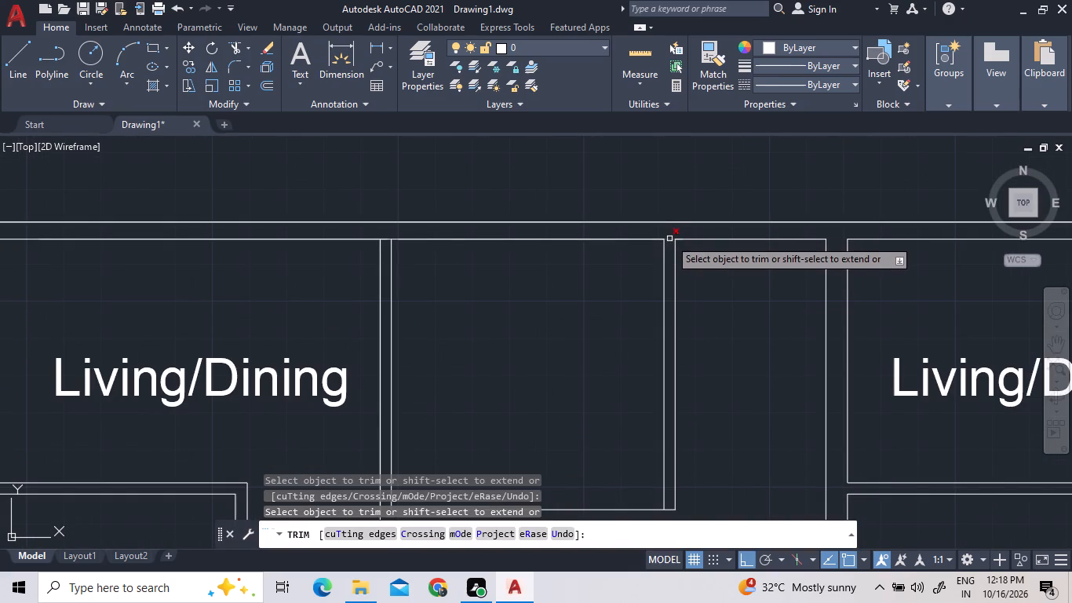
pyautogui.click(669, 239)
pyautogui.press('Escape')
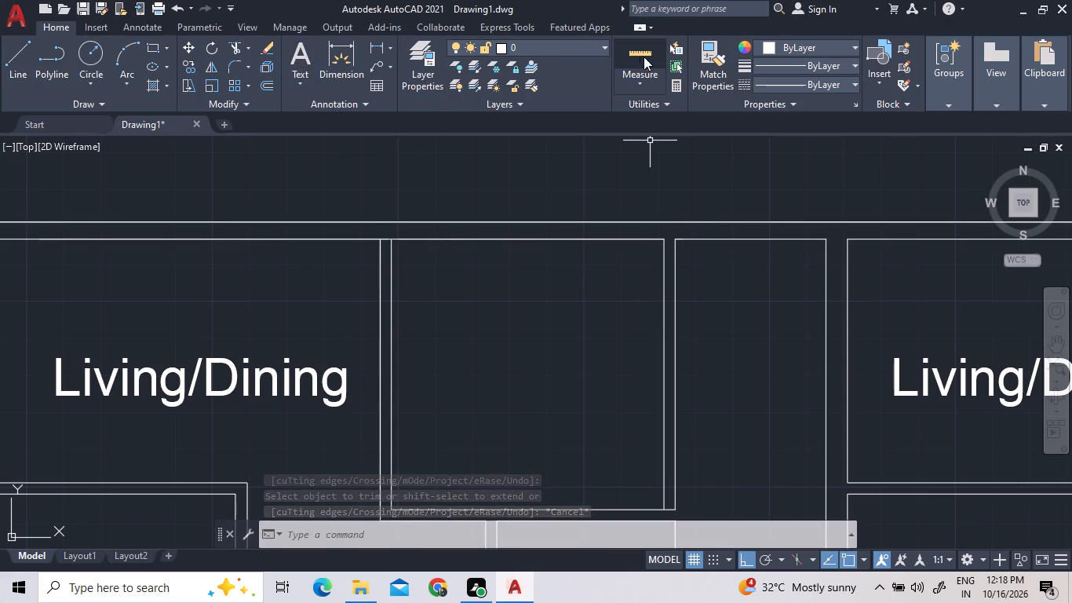
# Offset the inner line of the unlabelled room's passage-side wall 1.2 into the room for a partition.
pyautogui.doubleClick(268, 87)
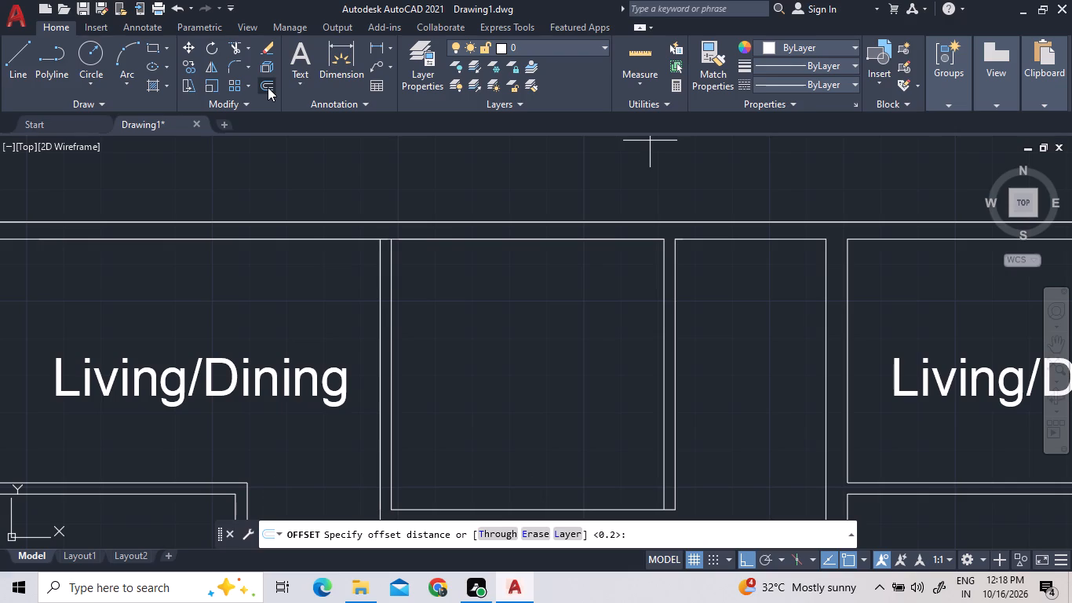
pyautogui.write('1.2')
pyautogui.press('Return')
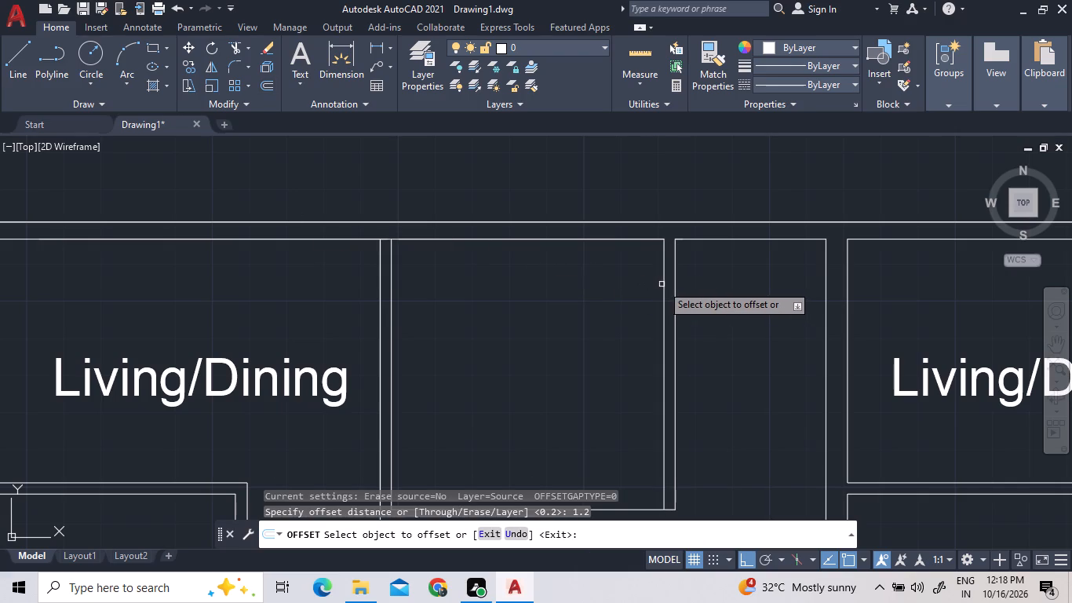
pyautogui.click(662, 284)
pyautogui.click(633, 283)
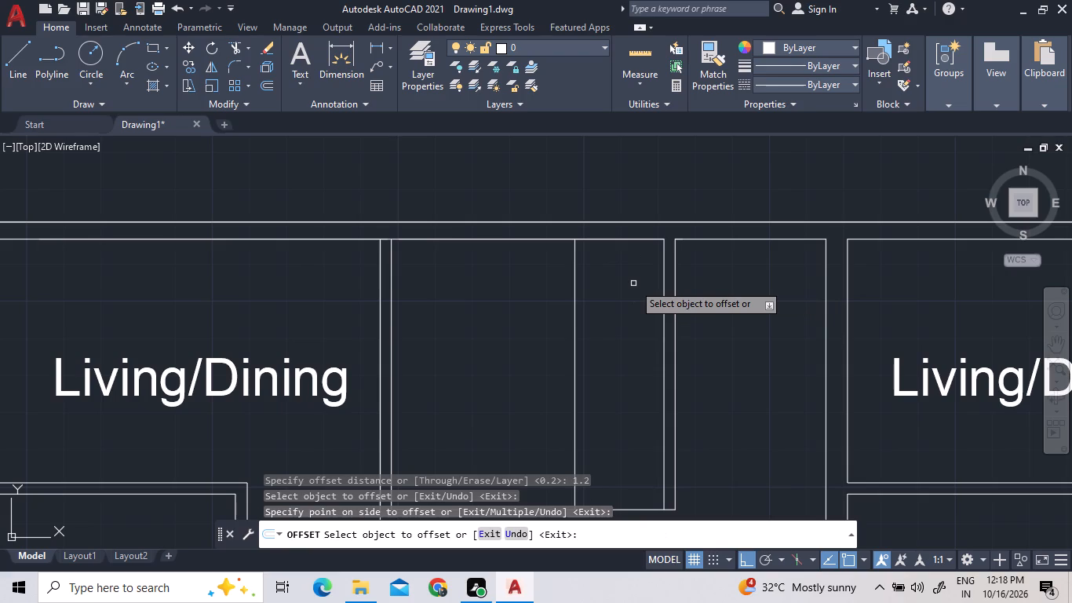
pyautogui.press('Escape')
# Offset the unlabelled room's new partition line 0.15 towards Living/Dining to give the partition its thickness.
pyautogui.press('o')
pyautogui.press('Return')
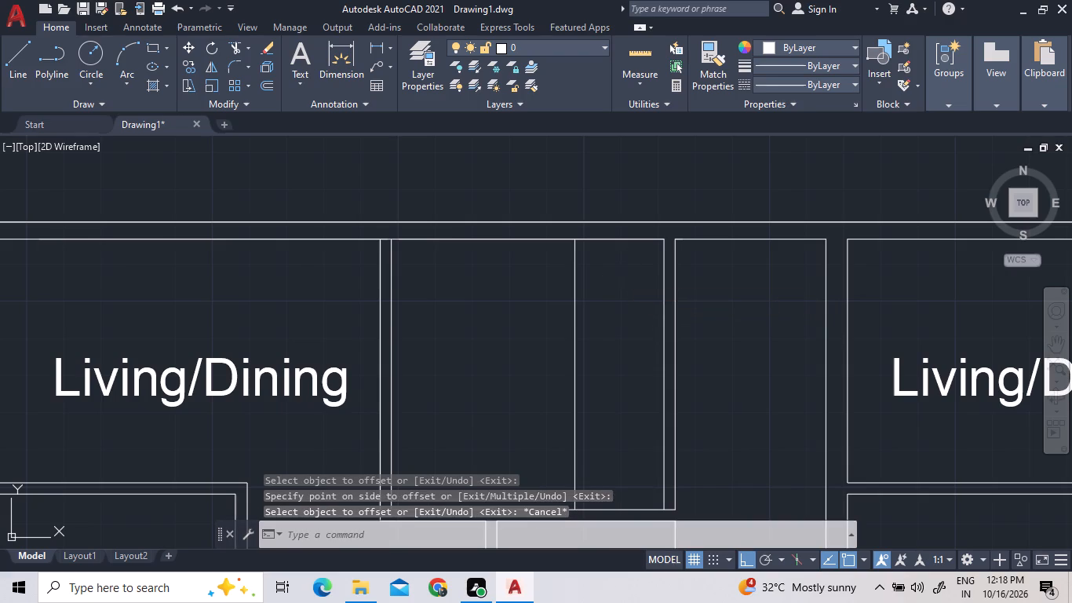
pyautogui.press('1')
pyautogui.press('Delete')
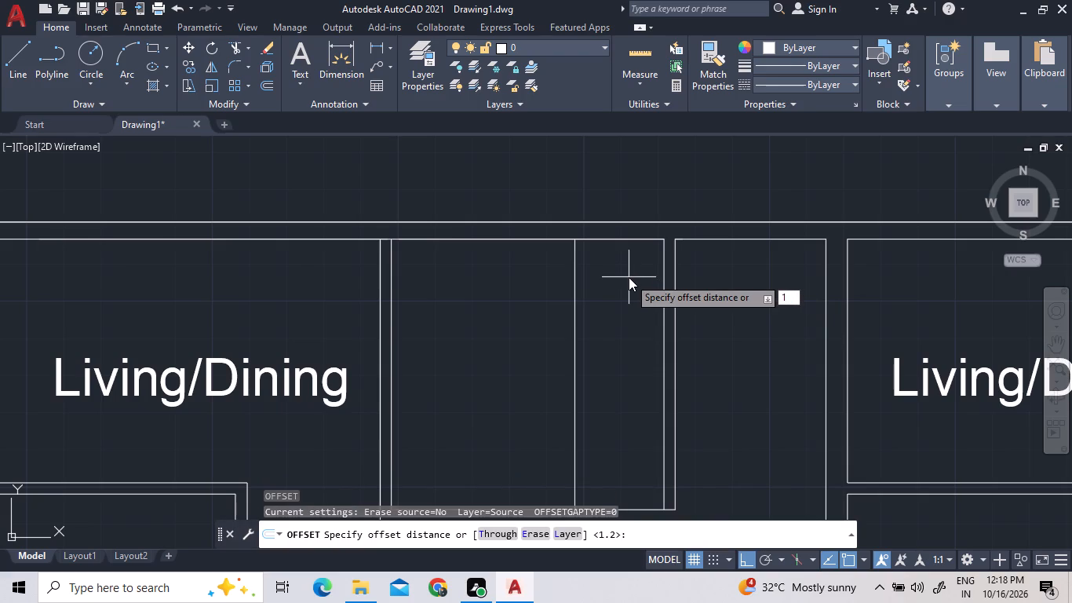
pyautogui.press('BackSpace')
pyautogui.press('BackSpace')
pyautogui.write('0.15')
pyautogui.press('Return')
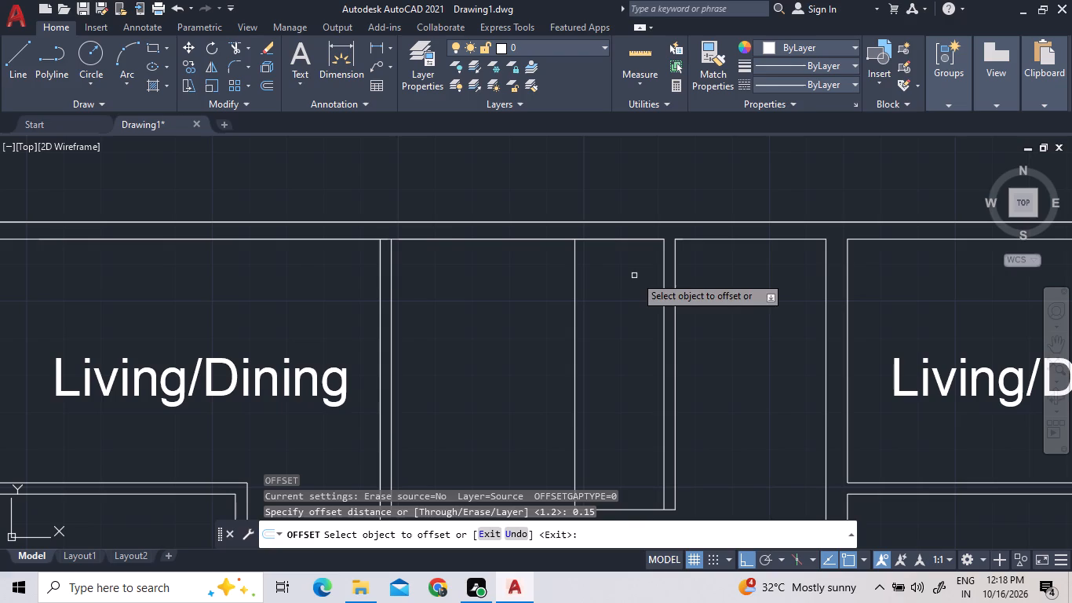
pyautogui.doubleClick(576, 313)
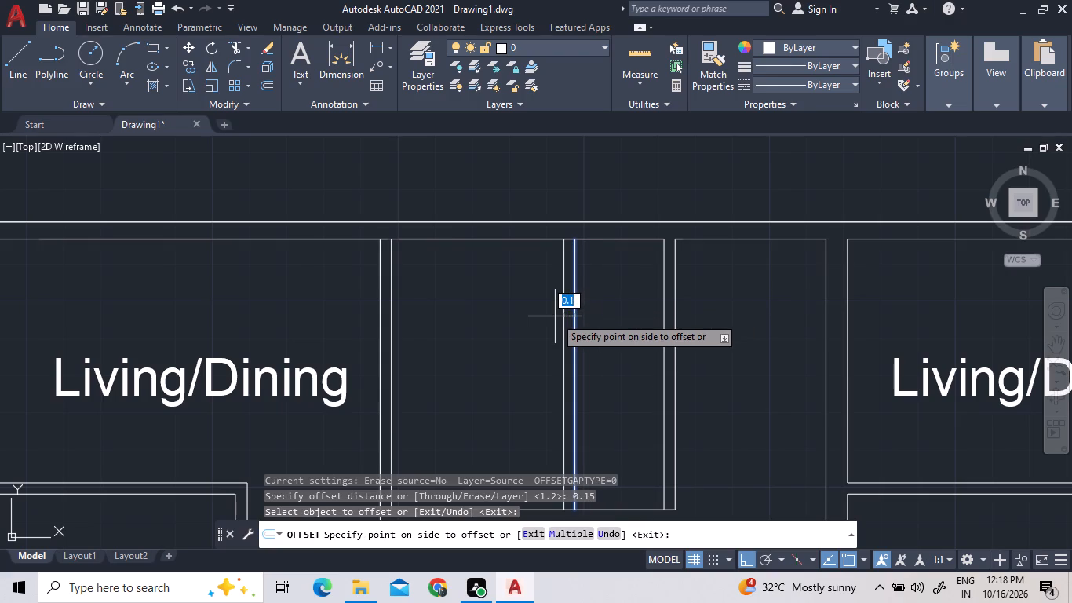
pyautogui.doubleClick(555, 316)
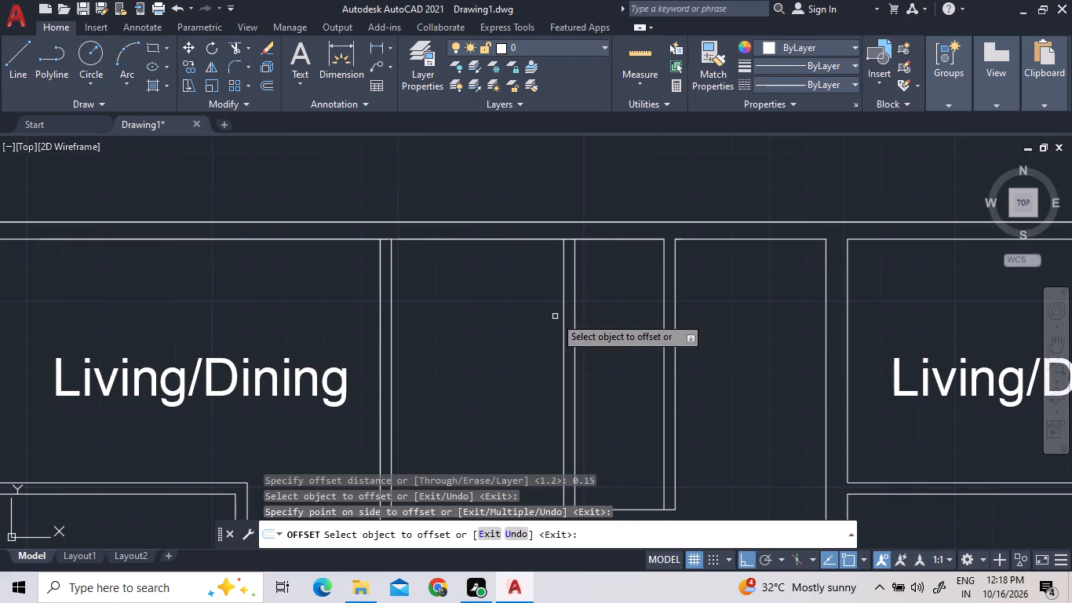
pyautogui.press('Escape')
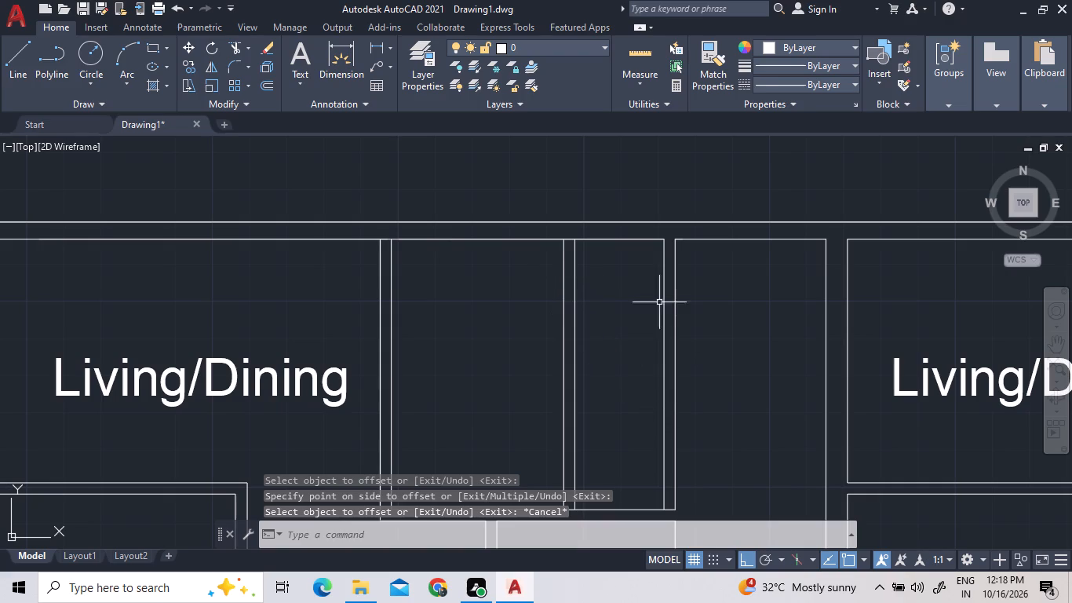
# Measure the spaces beside the new partition in the lower left block's unlabelled room.
pyautogui.click(649, 53)
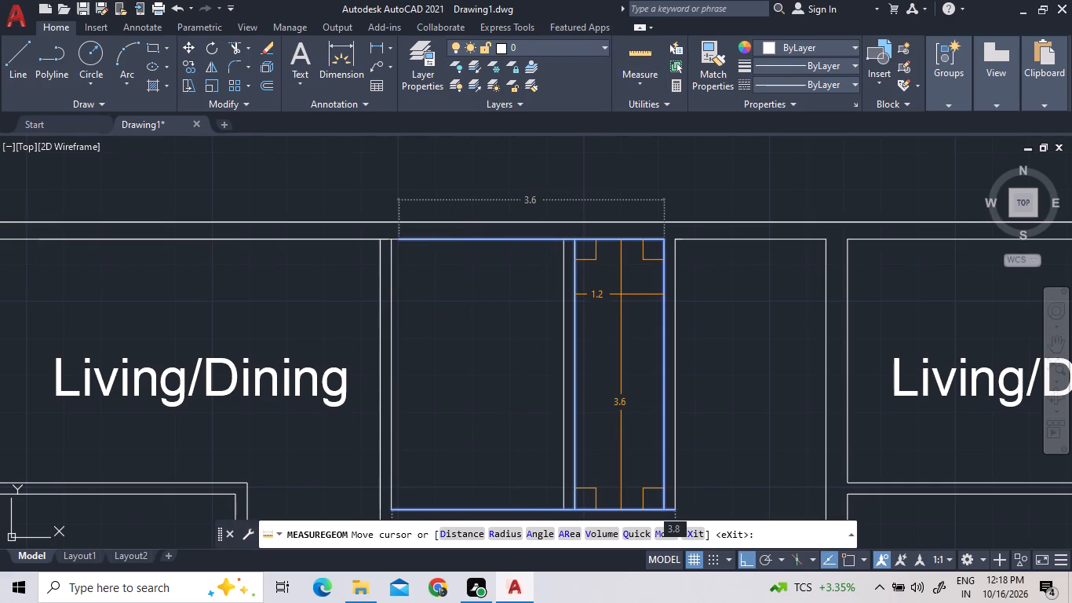
pyautogui.press('Escape')
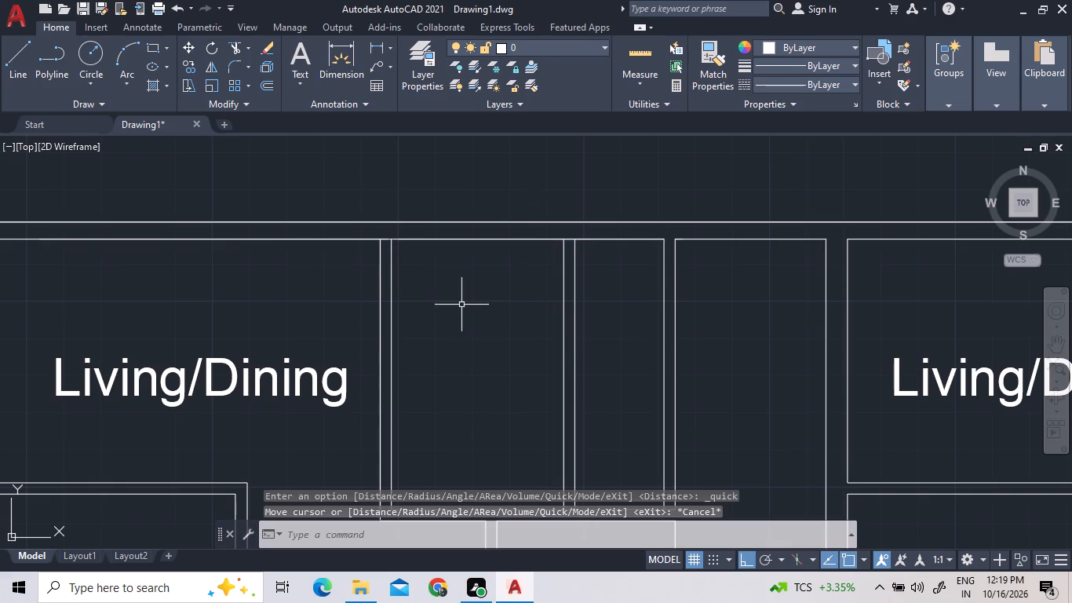
# Move the wall between Living/Dining and the unlabelled room 0.3 towards Living/Dining in the lower left block.
pyautogui.click(460, 303)
pyautogui.click(340, 292)
pyautogui.rightClick(346, 290)
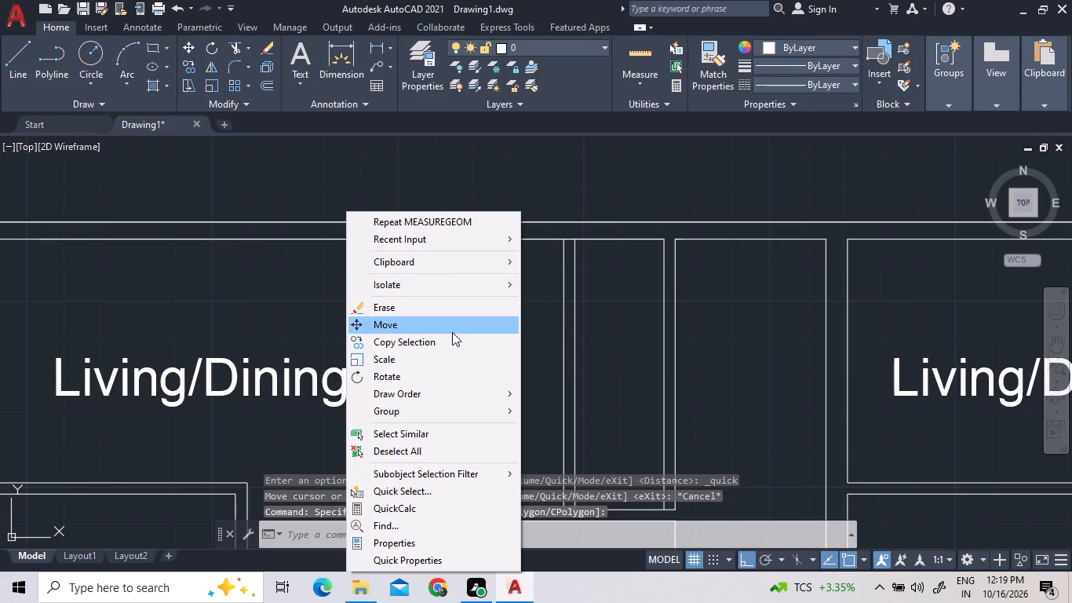
pyautogui.click(452, 324)
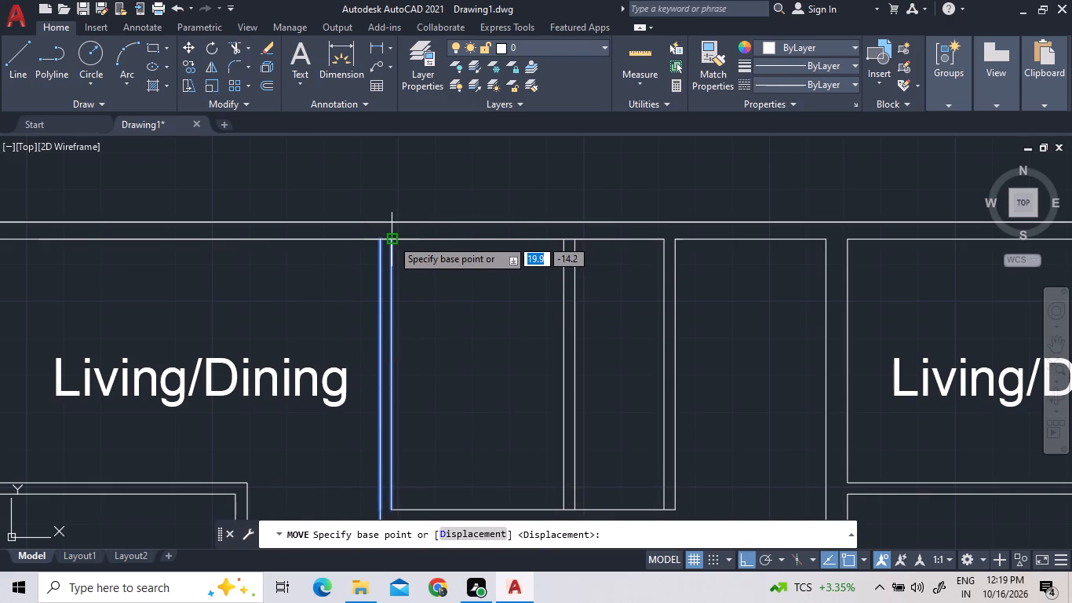
pyautogui.click(392, 239)
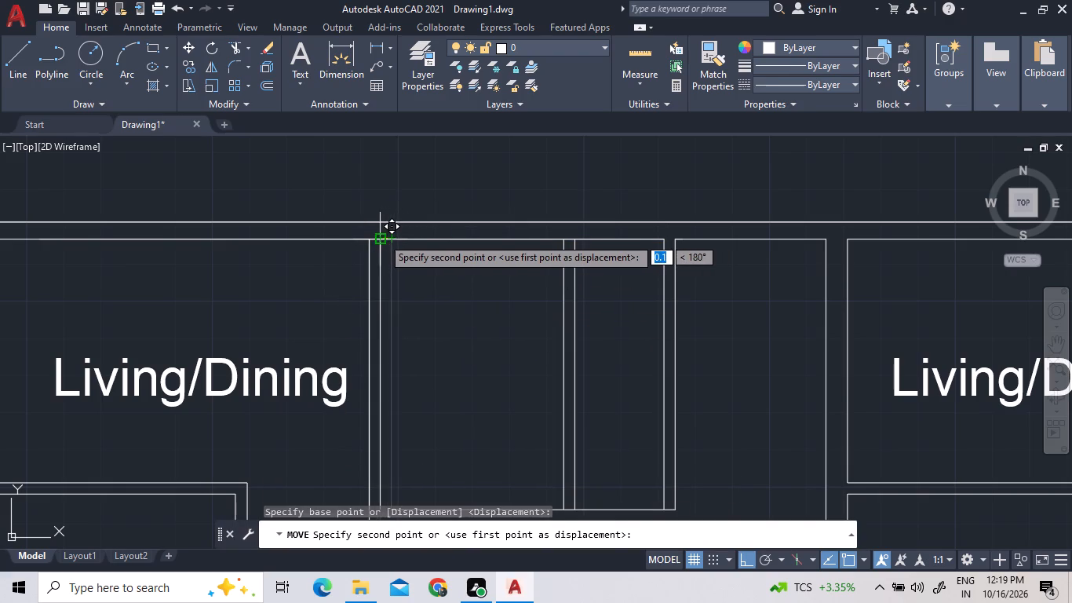
pyautogui.write('0.3')
pyautogui.press('Return')
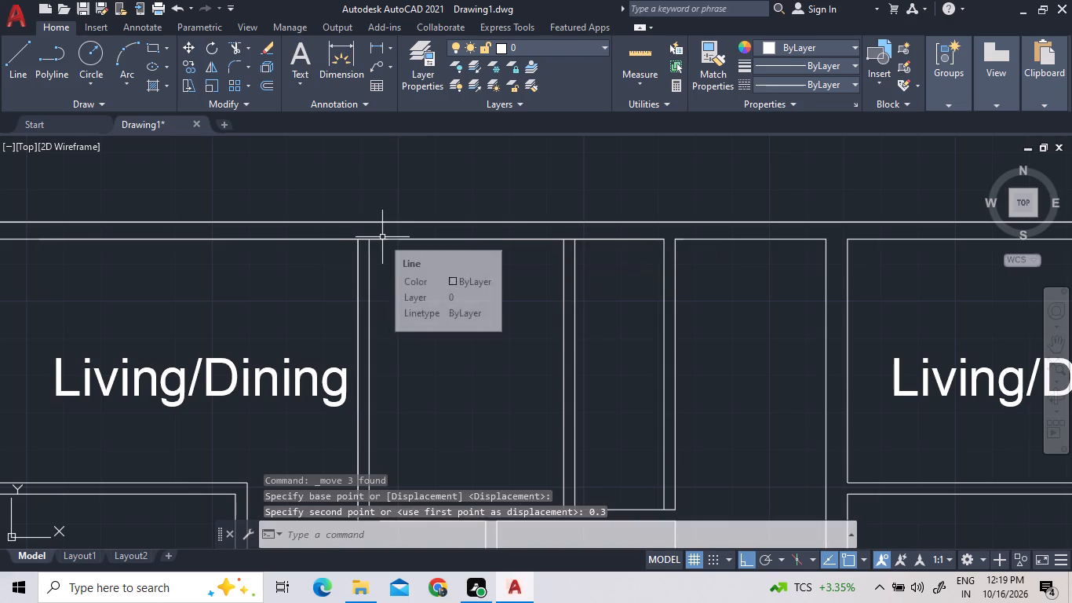
# Measure the space between the moved Living/Dining wall and the new partition.
pyautogui.click(650, 50)
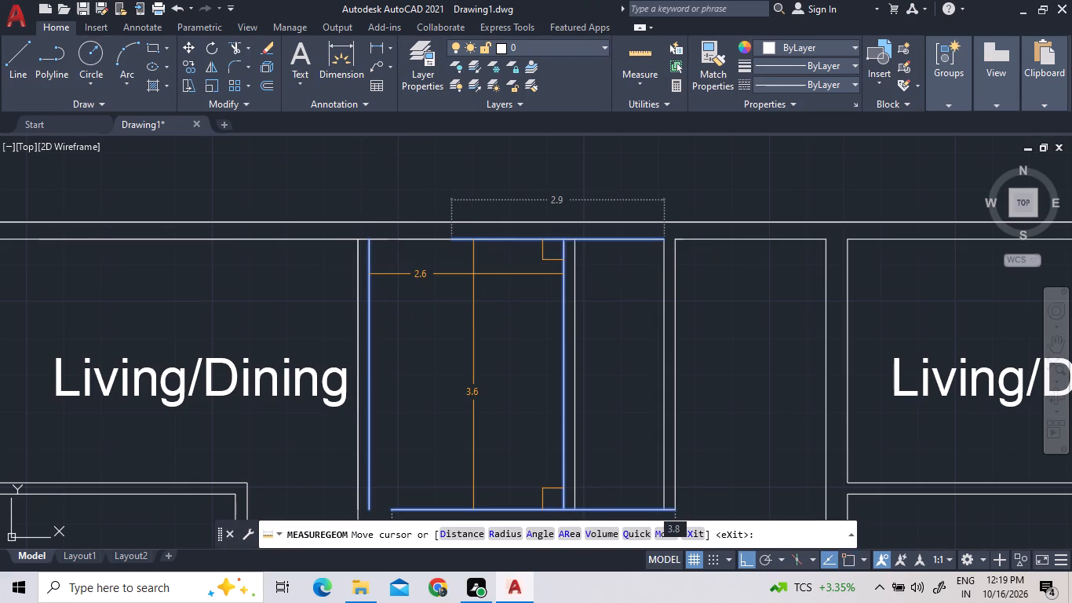
pyautogui.press('Escape')
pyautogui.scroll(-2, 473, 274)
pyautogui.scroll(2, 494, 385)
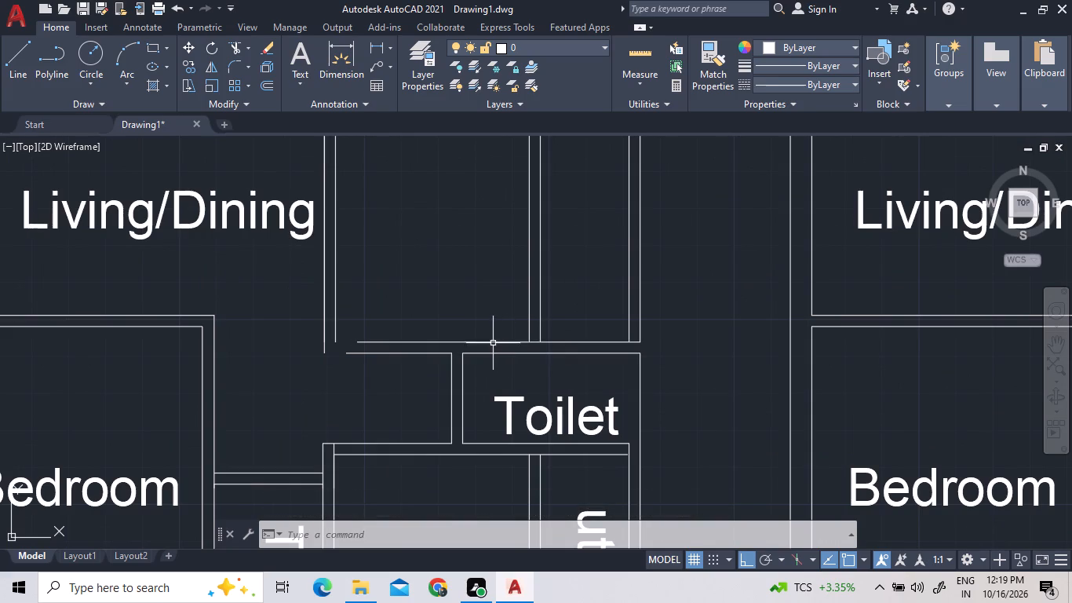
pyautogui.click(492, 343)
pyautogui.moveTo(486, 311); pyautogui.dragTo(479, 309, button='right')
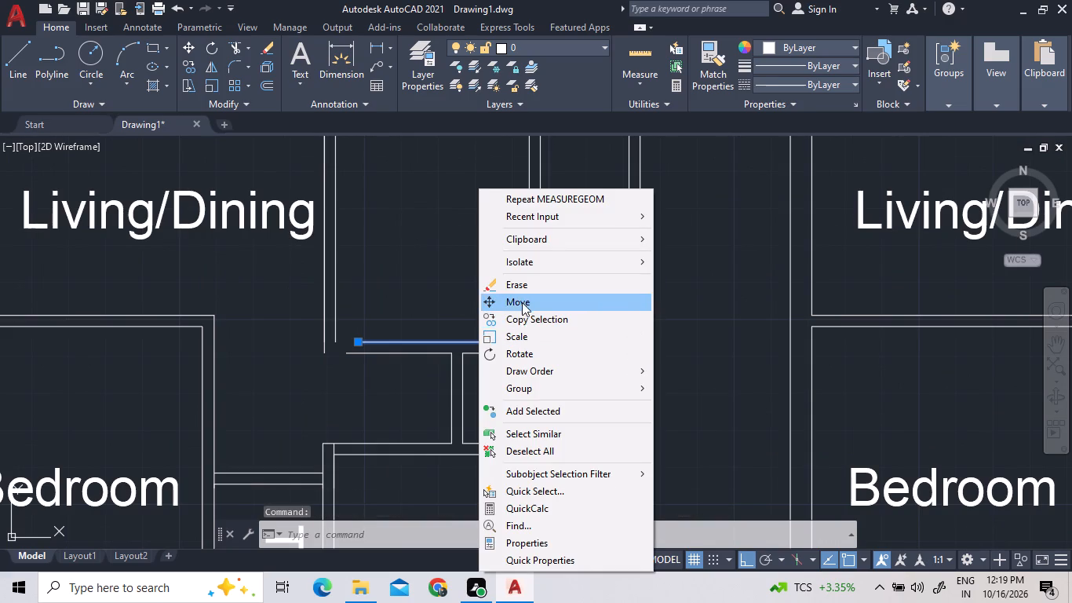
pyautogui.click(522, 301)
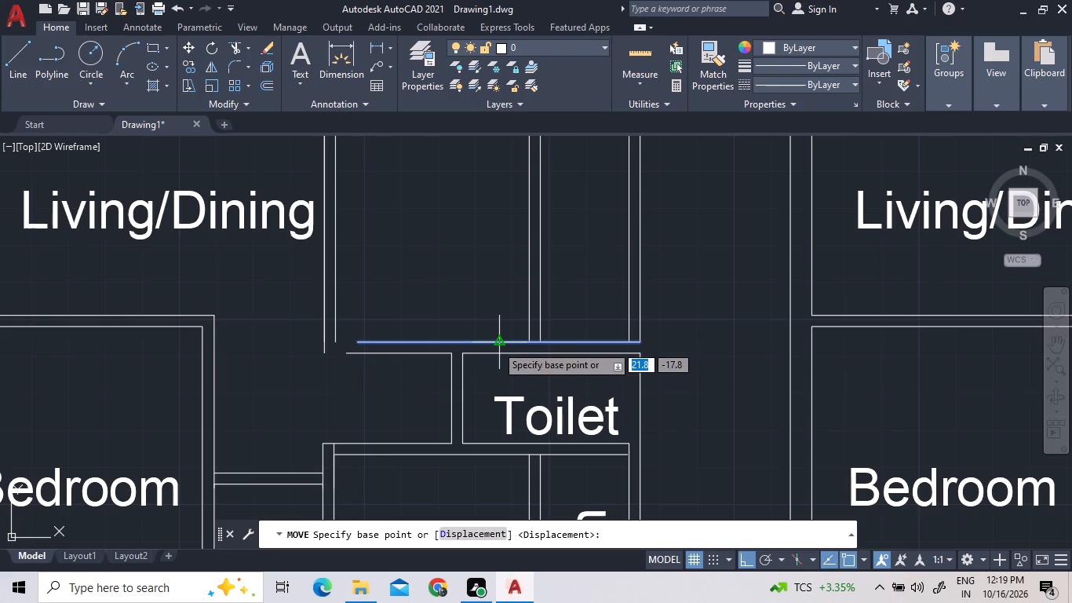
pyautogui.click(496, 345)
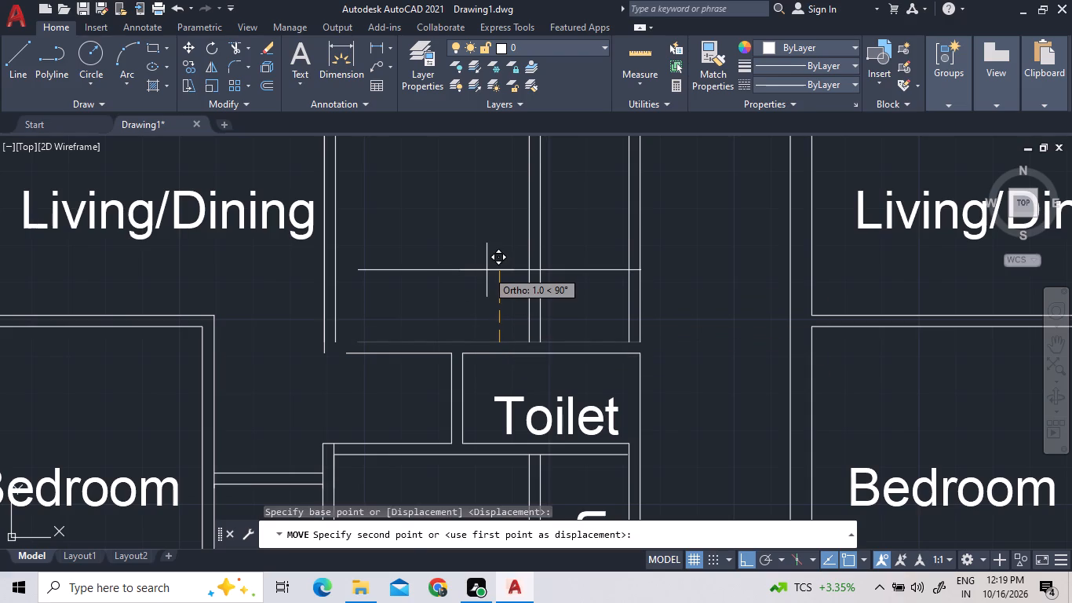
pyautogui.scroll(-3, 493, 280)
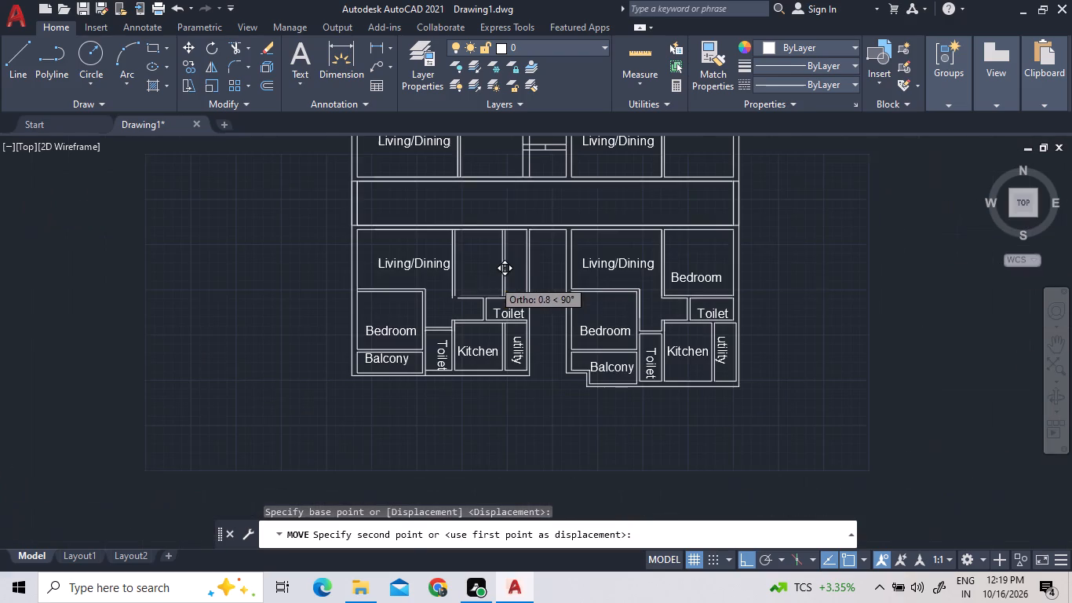
# Measure the width and depth of the space between the Living/Dining wall and the partition again.
pyautogui.click(636, 52)
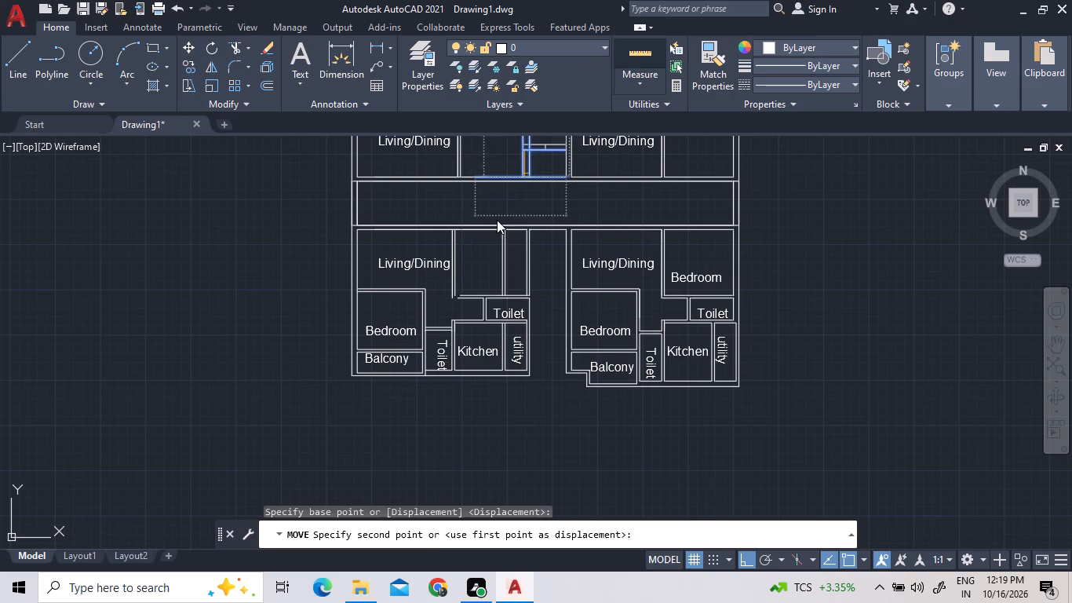
pyautogui.scroll(2, 486, 248)
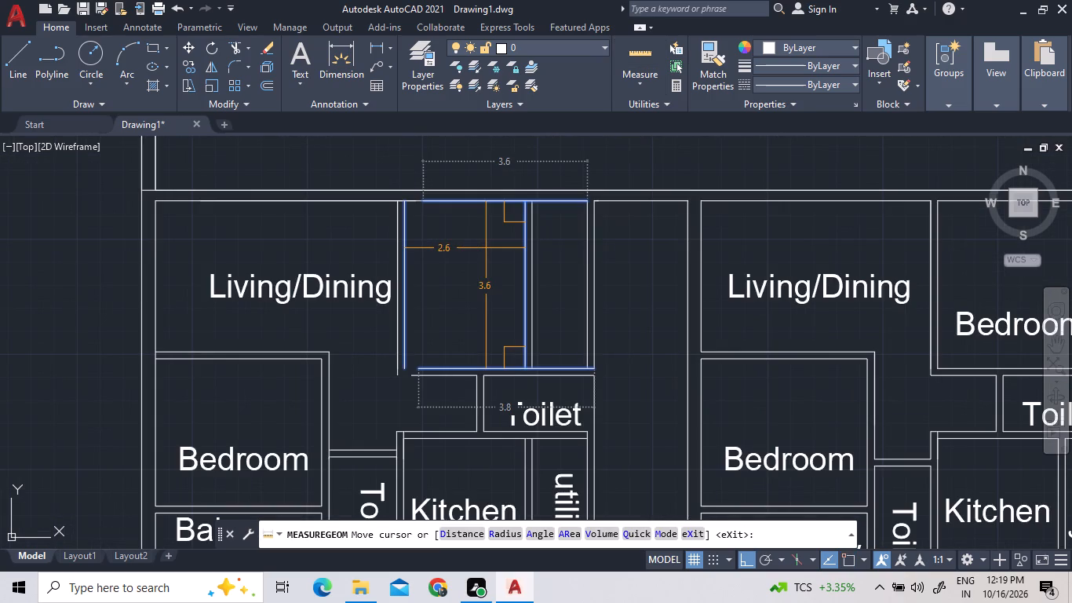
pyautogui.press('Escape')
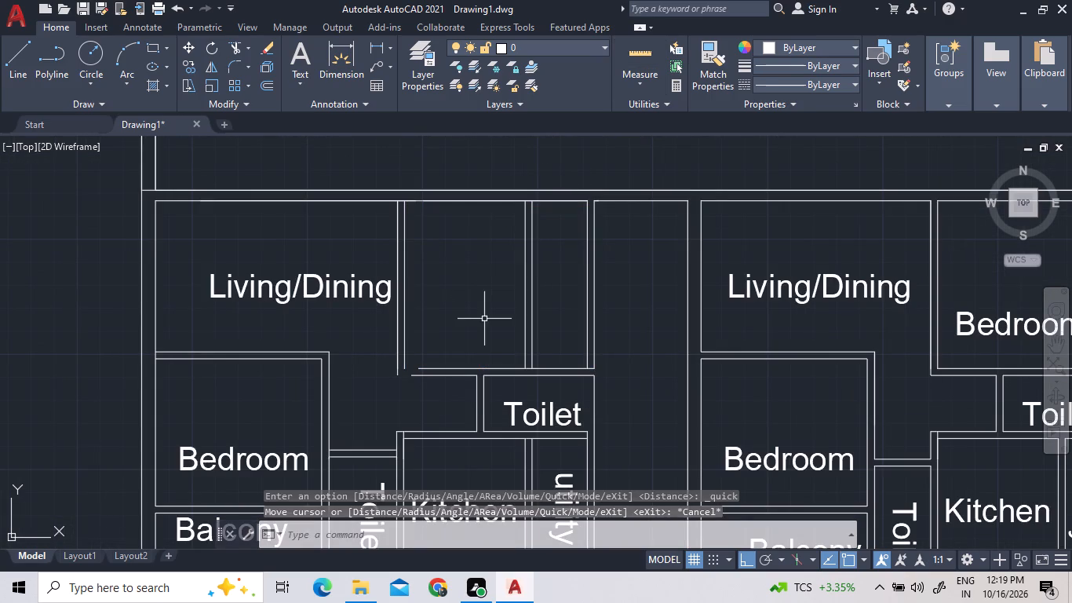
# Move the unlabelled room's inner wall line above the Toilet 1.0 towards the central strip.
pyautogui.click(475, 367)
pyautogui.rightClick(475, 367)
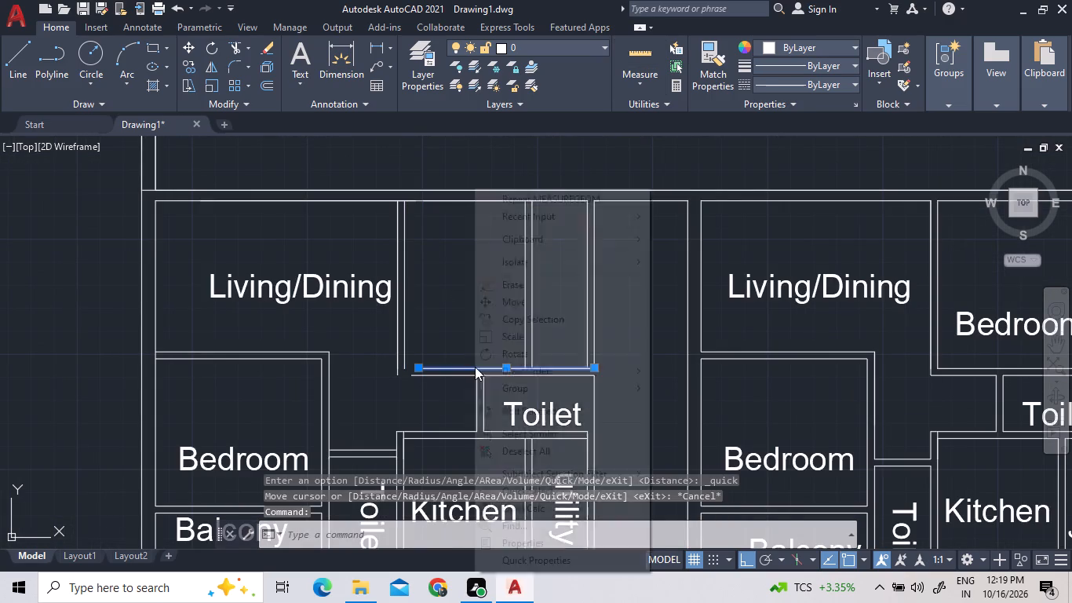
pyautogui.click(538, 303)
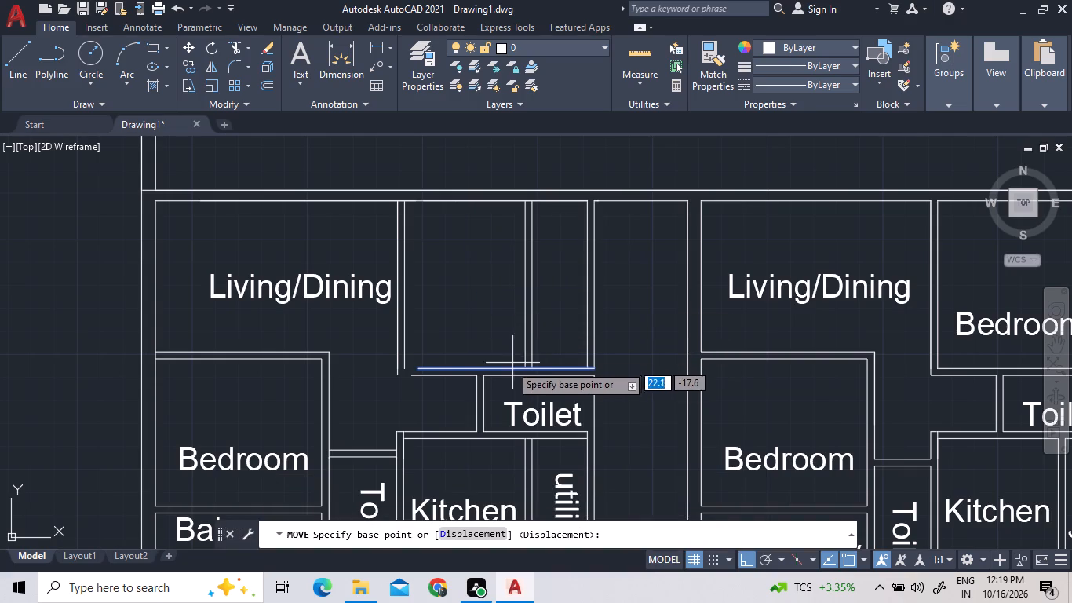
pyautogui.click(504, 369)
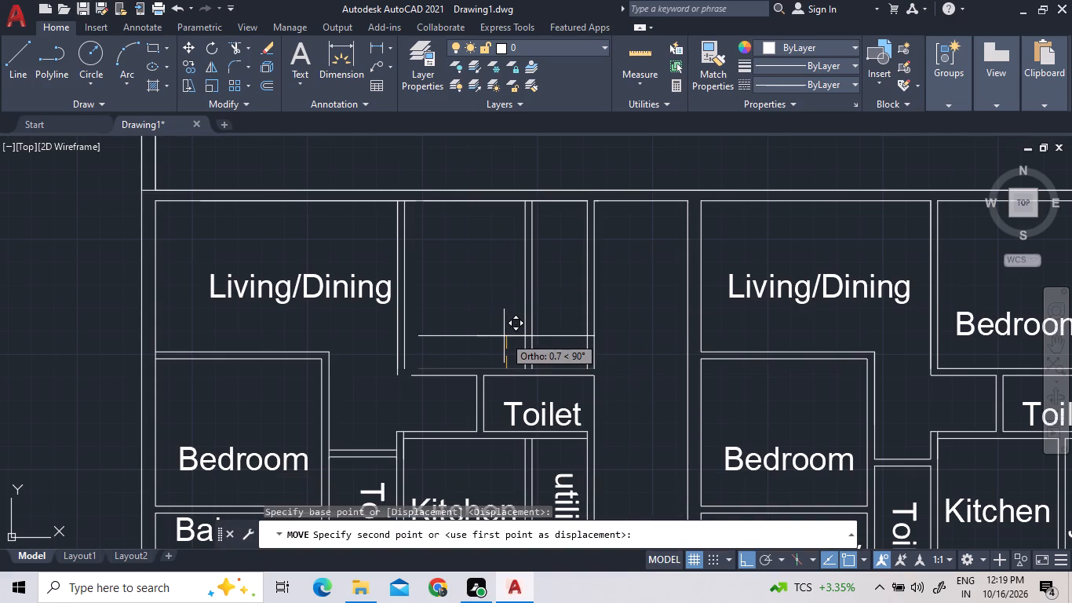
pyautogui.write('1.0')
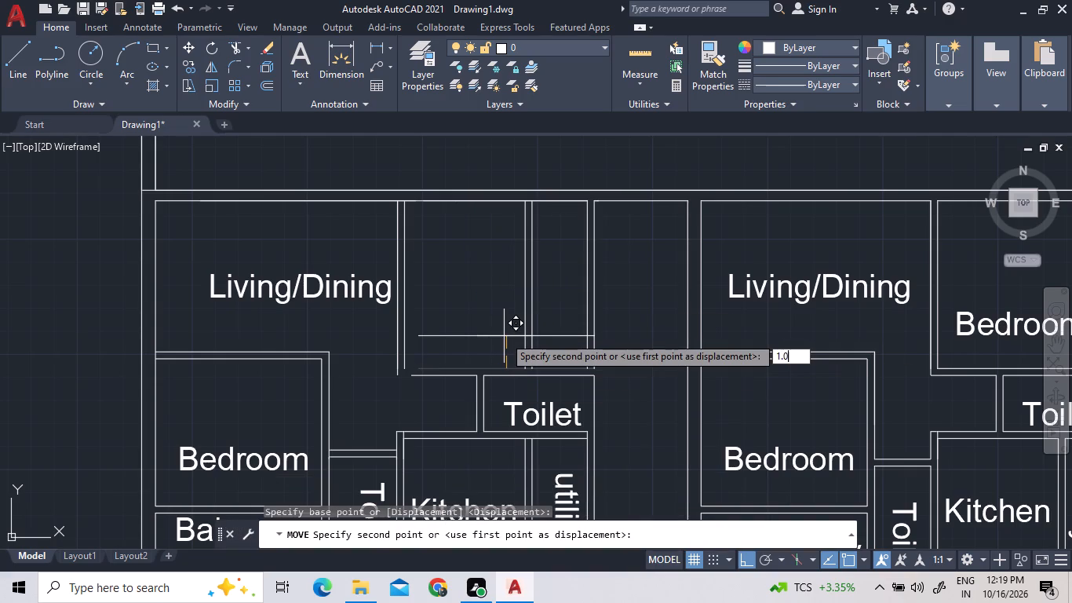
pyautogui.press('Return')
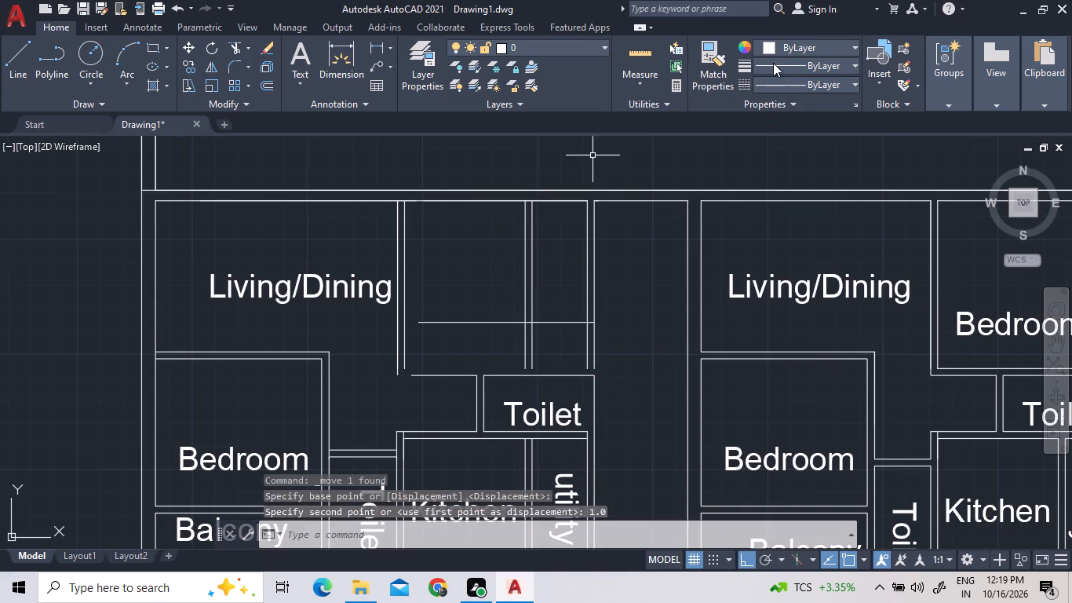
# Measure the shortened space between the Living/Dining wall and the partition.
pyautogui.click(652, 68)
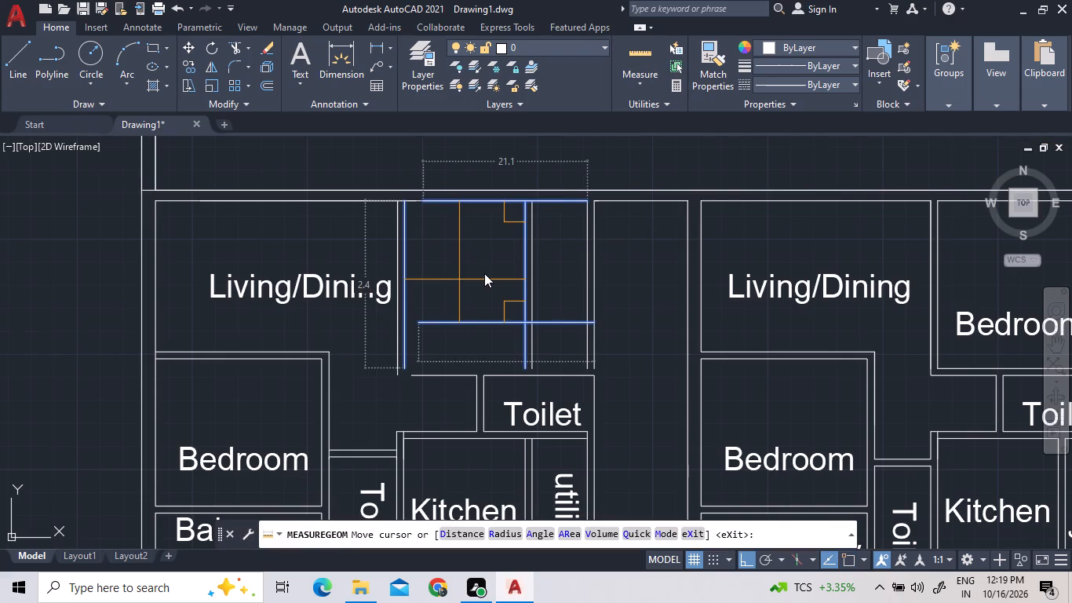
pyautogui.press('Escape')
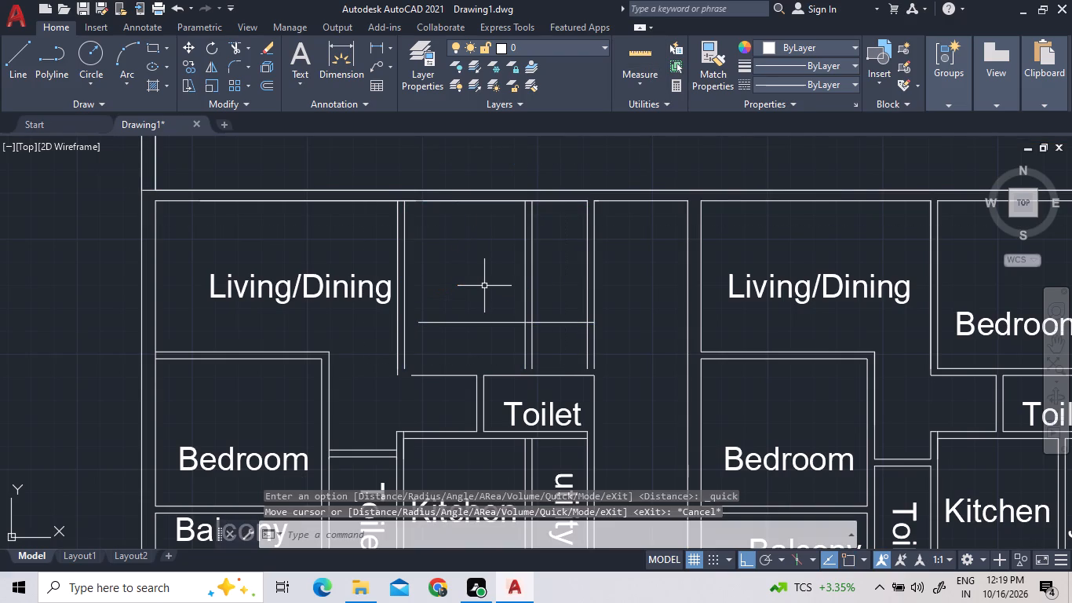
# Extend the moved horizontal wall line across both lines of the wall beside Living/Dining.
pyautogui.write('es')
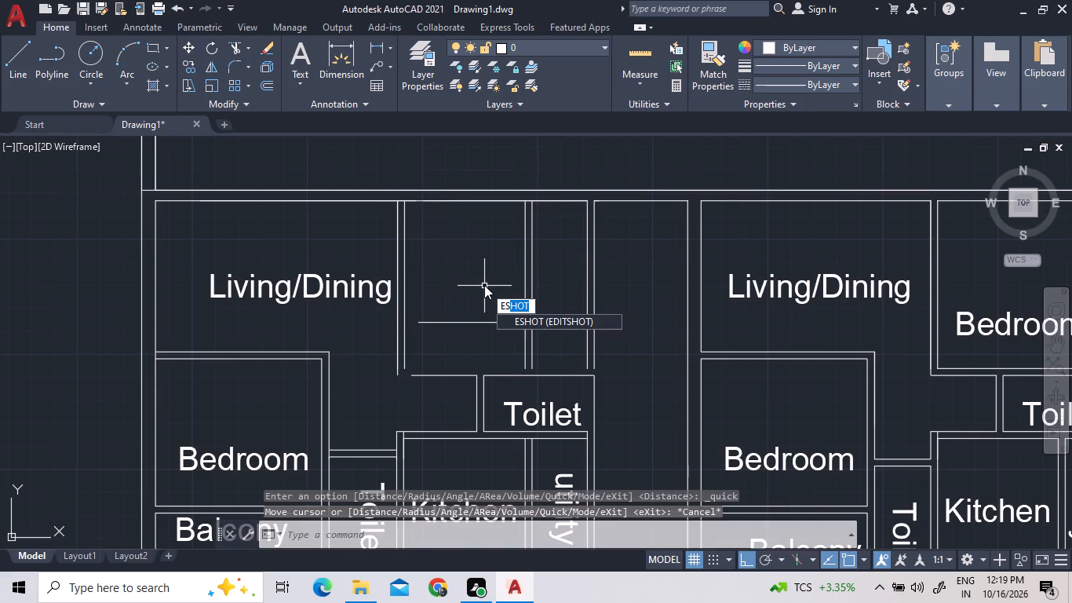
pyautogui.press('Delete')
pyautogui.press('BackSpace')
pyautogui.press('x')
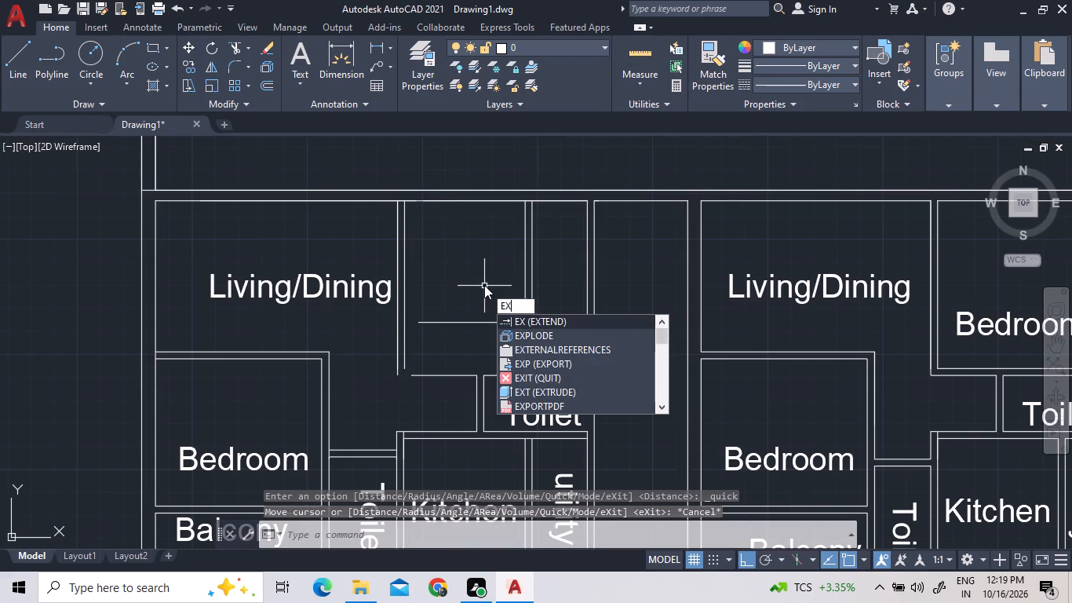
pyautogui.press('Return')
pyautogui.press('Return')
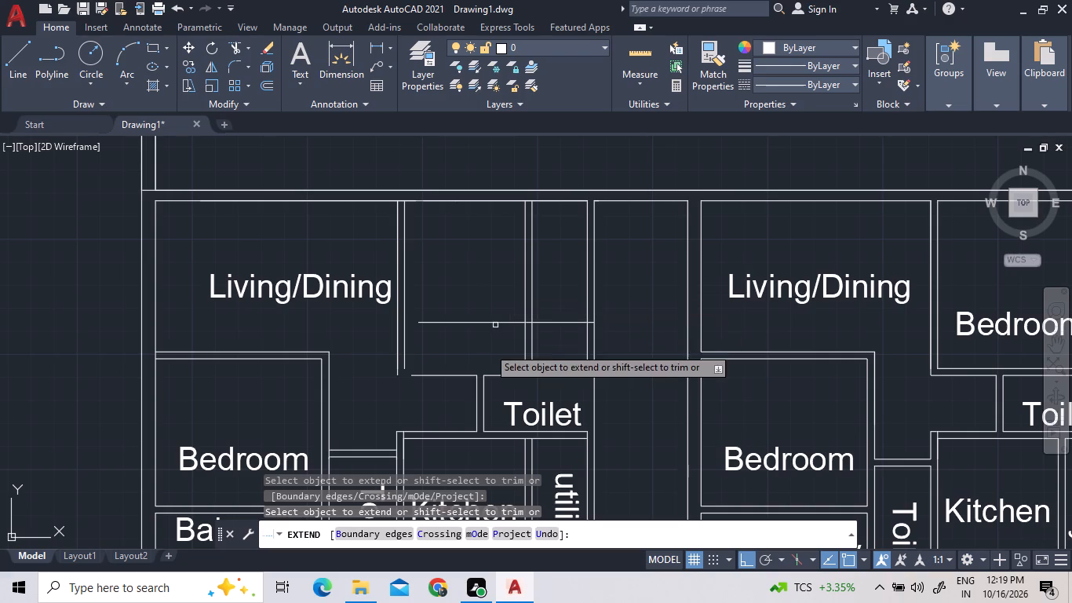
pyautogui.click(421, 322)
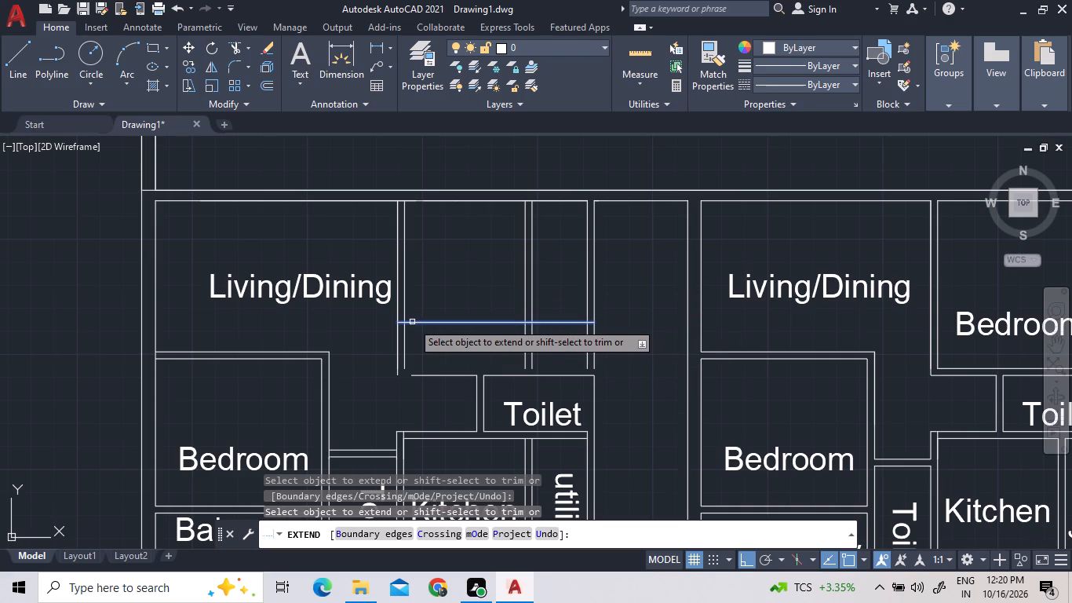
pyautogui.click(412, 322)
pyautogui.press('Escape')
pyautogui.press('Escape')
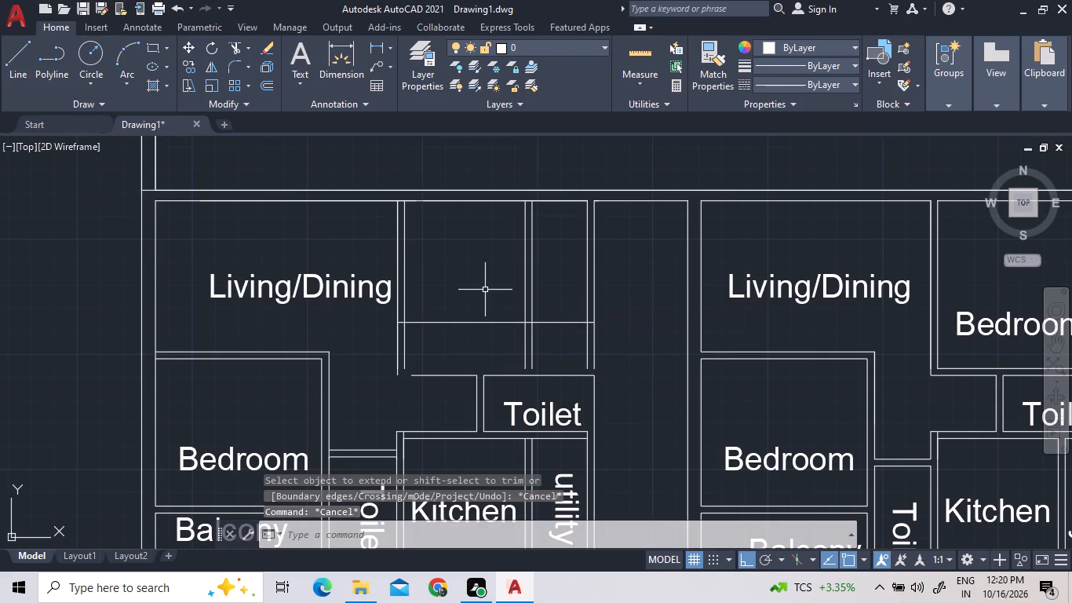
pyautogui.scroll(-2, 527, 370)
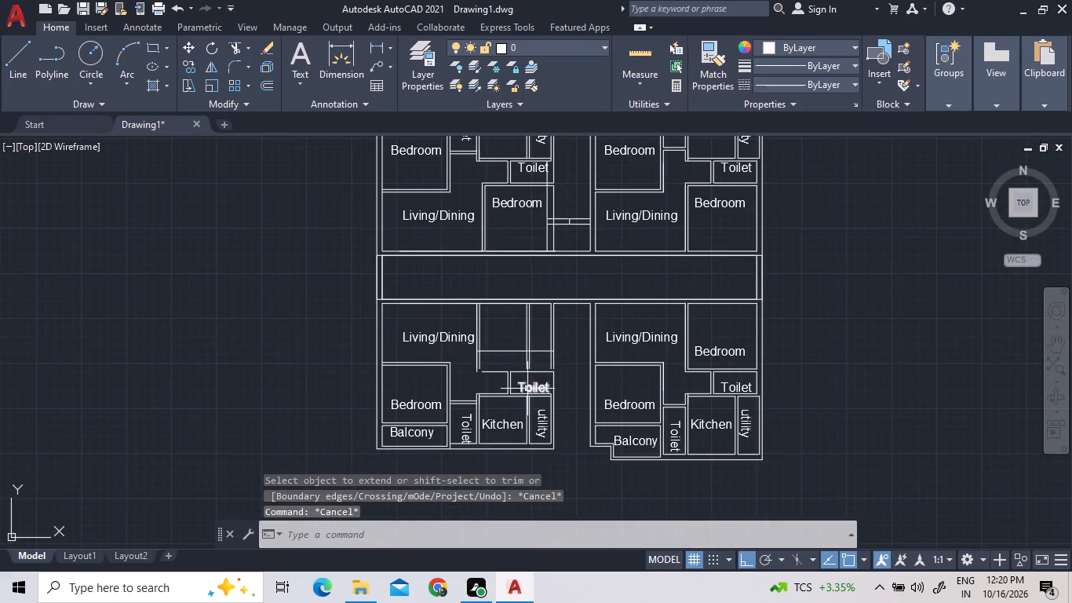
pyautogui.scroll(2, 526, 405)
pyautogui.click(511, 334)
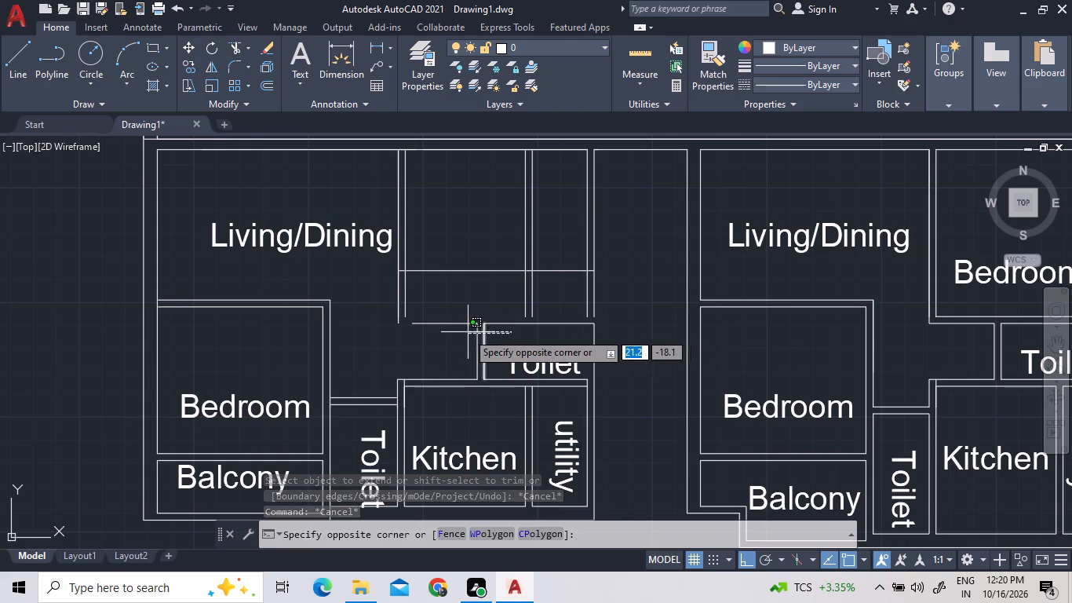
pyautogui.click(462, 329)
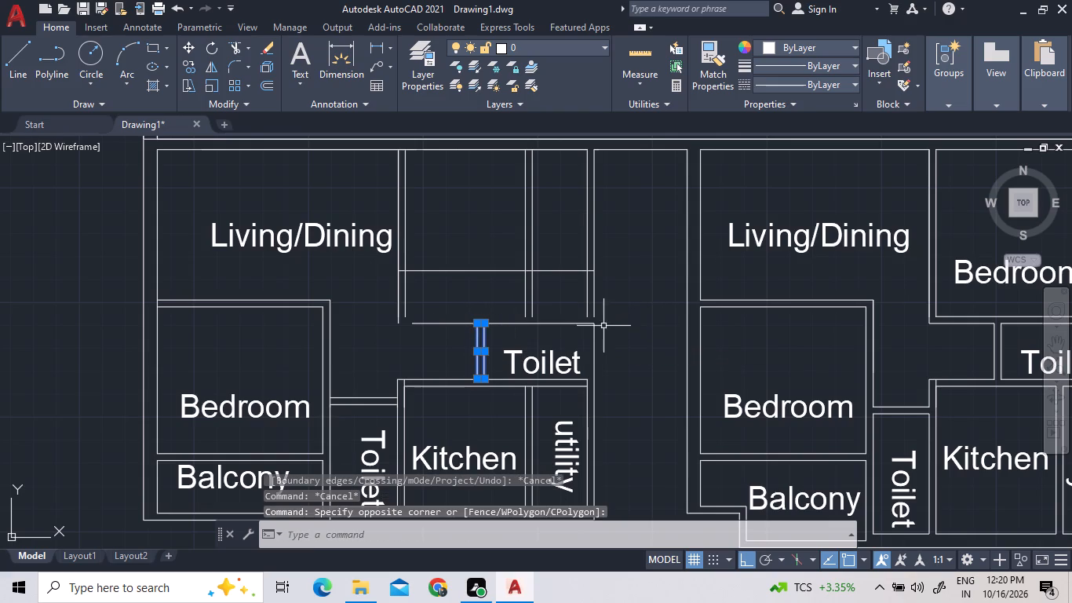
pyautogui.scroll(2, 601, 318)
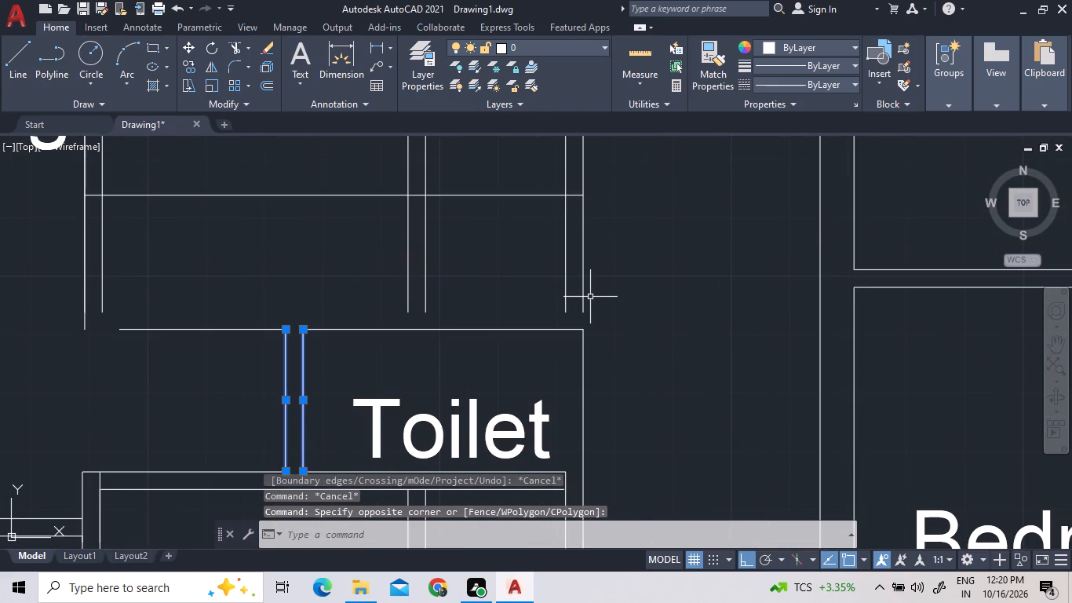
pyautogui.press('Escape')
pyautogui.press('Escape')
# Extend the outer wall line beside the unlabelled rooms down to the Toilet's corner.
pyautogui.write('ex')
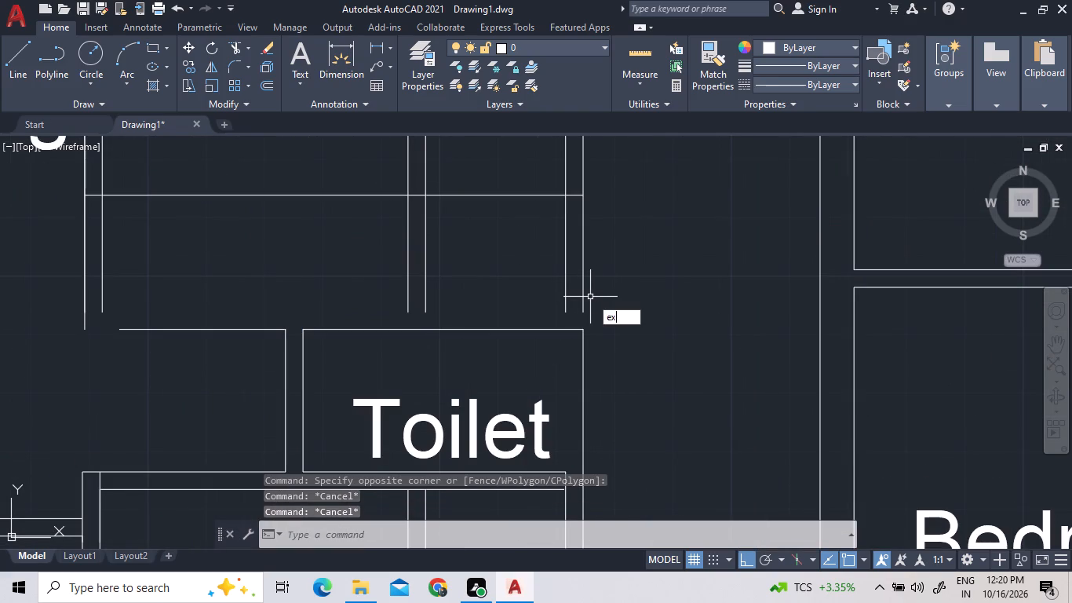
pyautogui.press('space')
pyautogui.press('space')
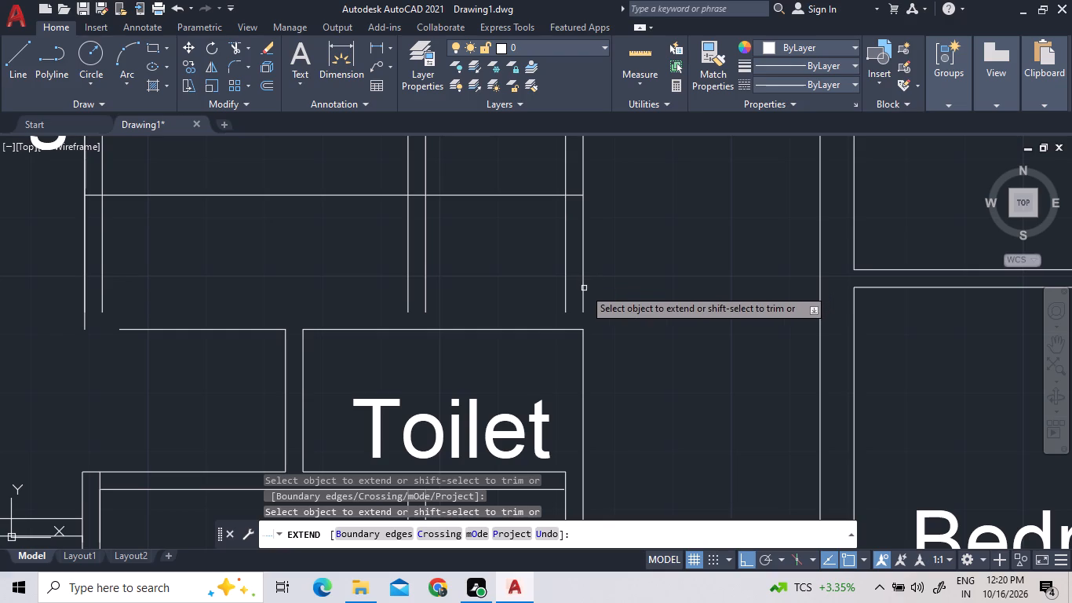
pyautogui.doubleClick(583, 289)
pyautogui.scroll(2, 585, 331)
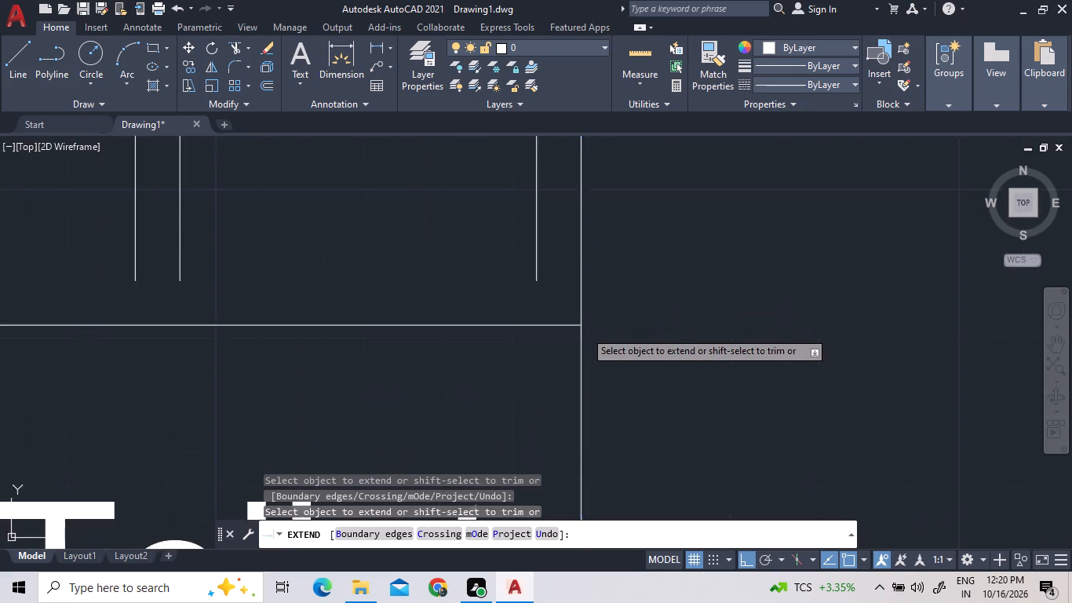
pyautogui.scroll(3, 585, 331)
pyautogui.scroll(-3, 573, 309)
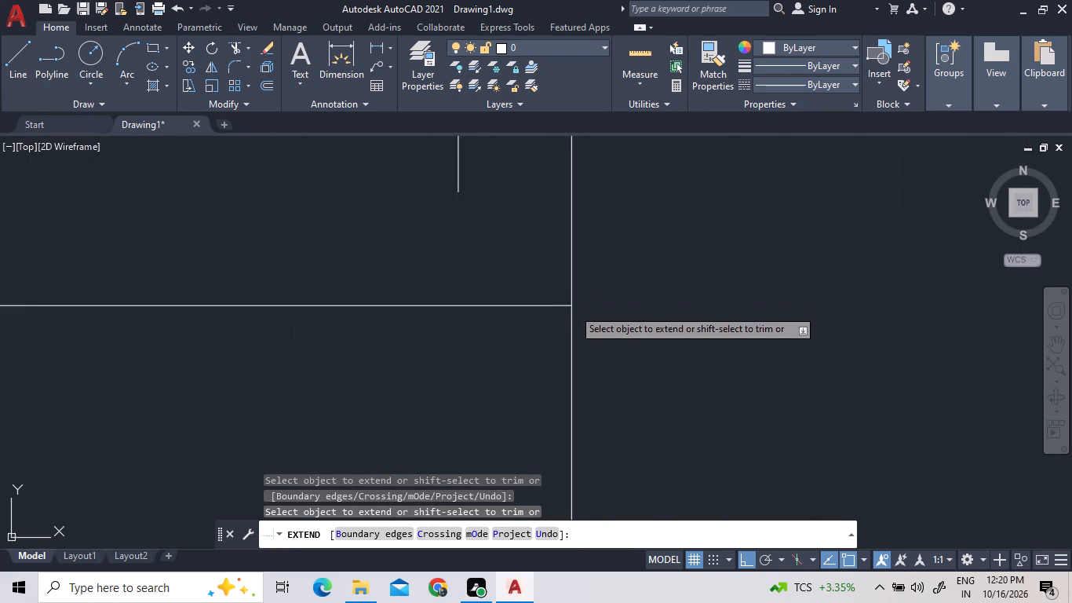
pyautogui.scroll(-3, 578, 315)
pyautogui.click(575, 299)
pyautogui.press('Escape')
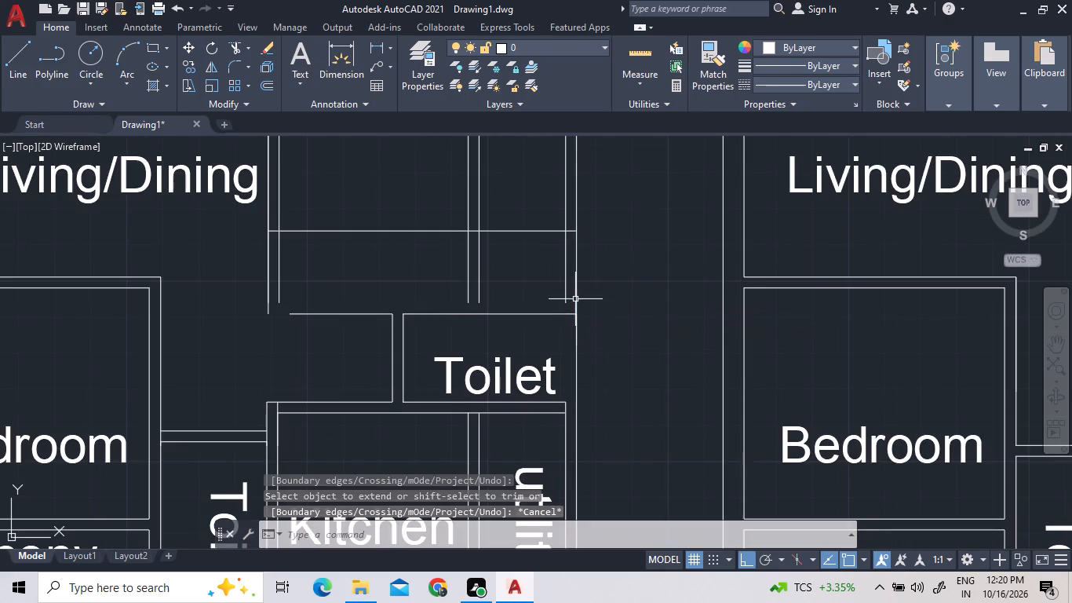
# Join the two collinear outer wall segments beside the Toilet and the unlabelled rooms into one line.
pyautogui.click(575, 299)
pyautogui.click(578, 361)
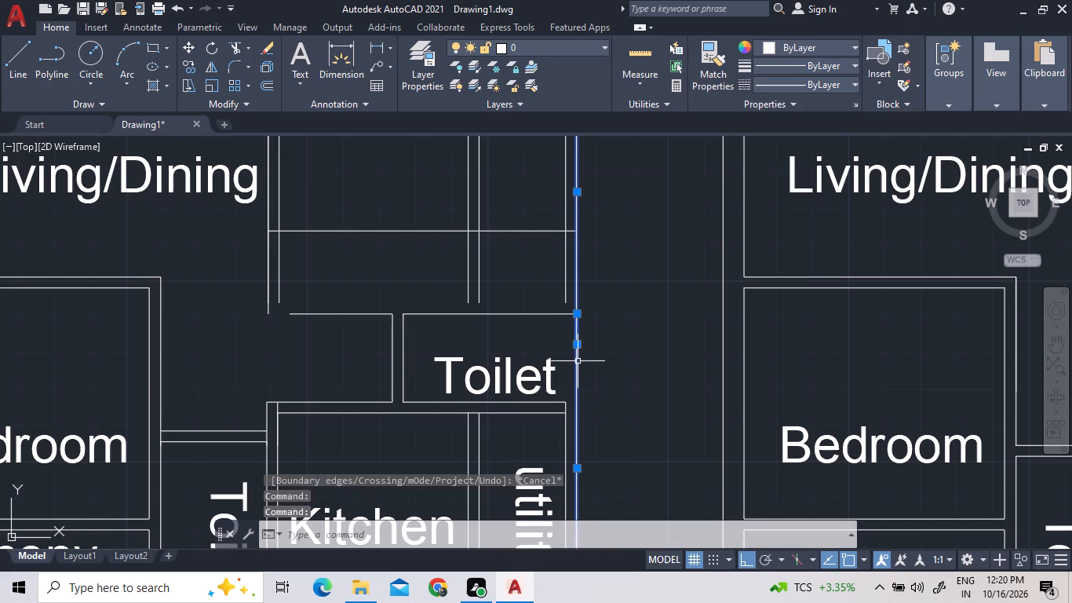
pyautogui.write('j')
pyautogui.press('space')
# Trim the vertical wall lines projecting below the unlabelled rooms' horizontal wall line, including both lines beside Living/Dining.
pyautogui.scroll(-2, 586, 374)
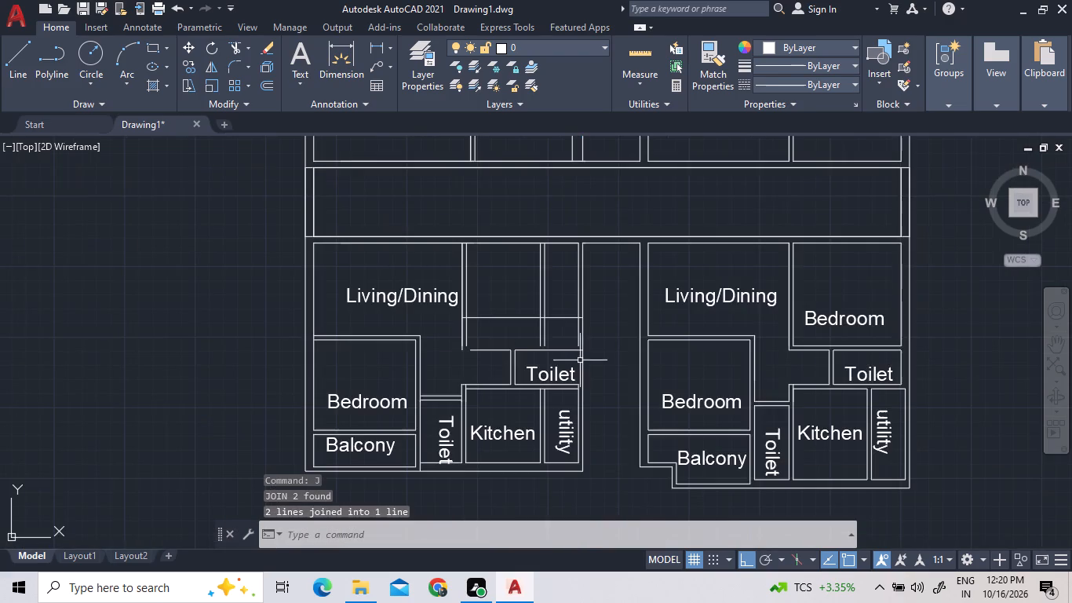
pyautogui.scroll(2, 567, 345)
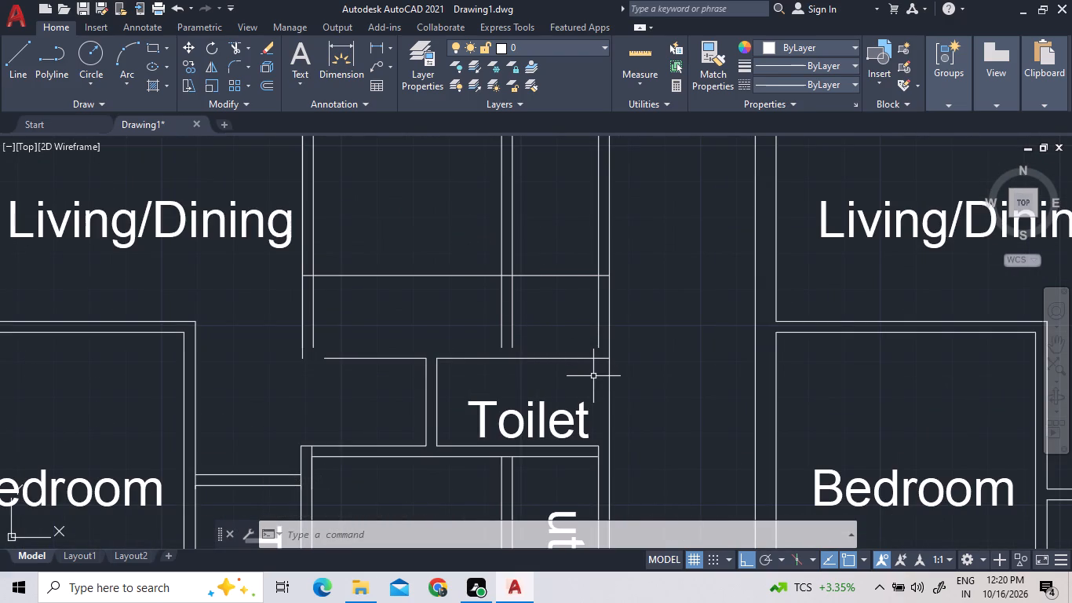
pyautogui.write('tr')
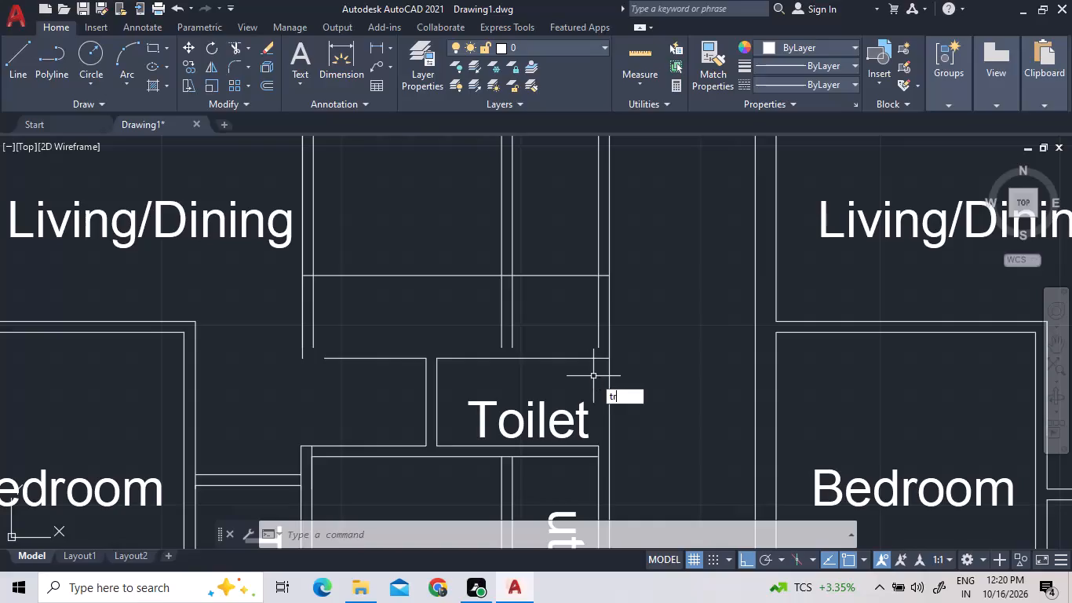
pyautogui.press('space')
pyautogui.press('space')
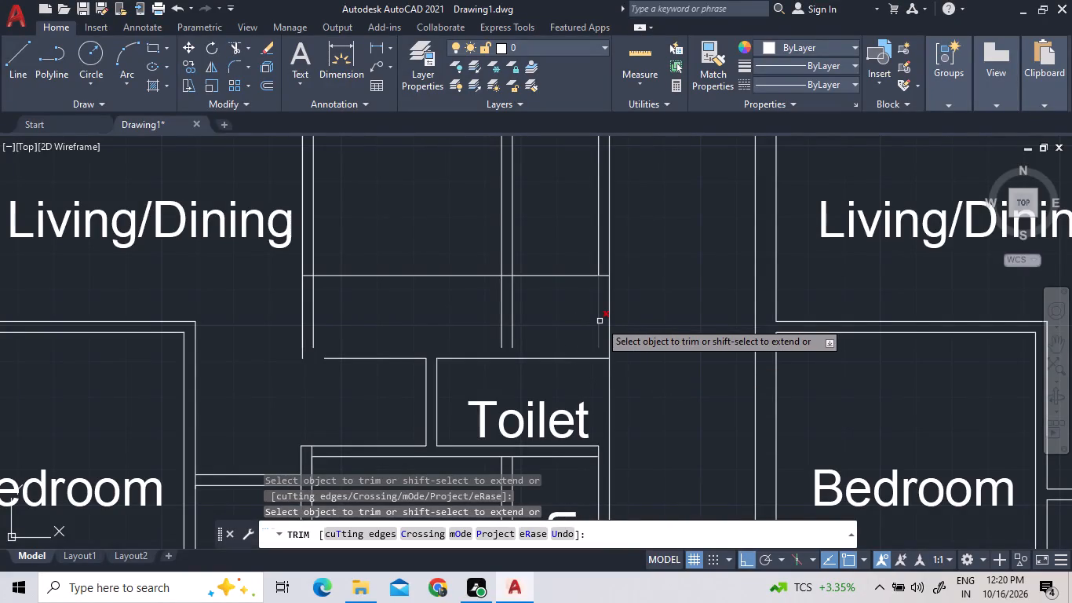
pyautogui.click(600, 321)
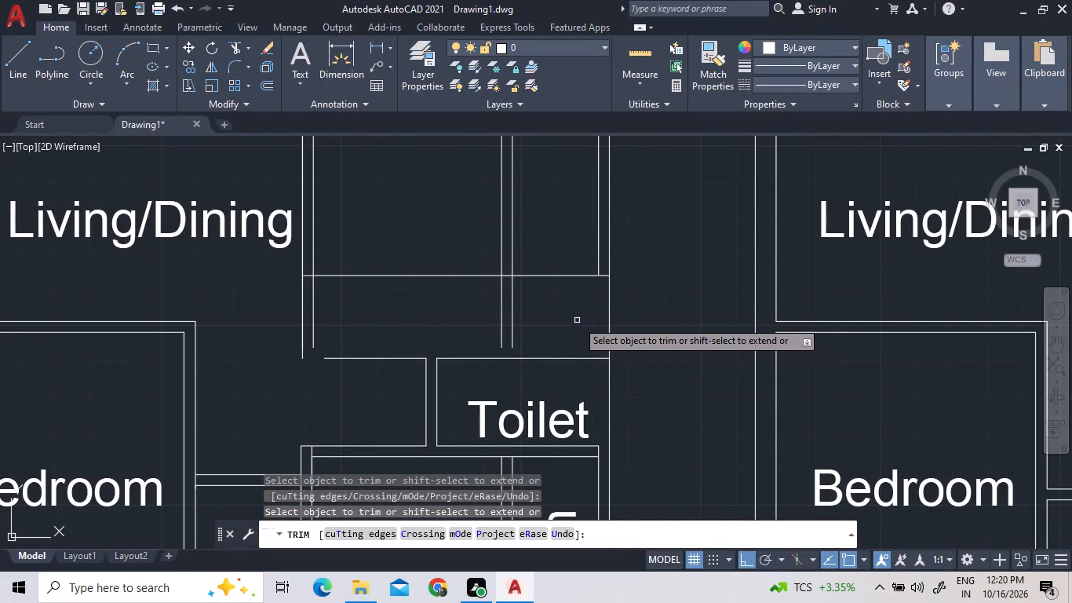
pyautogui.click(534, 314)
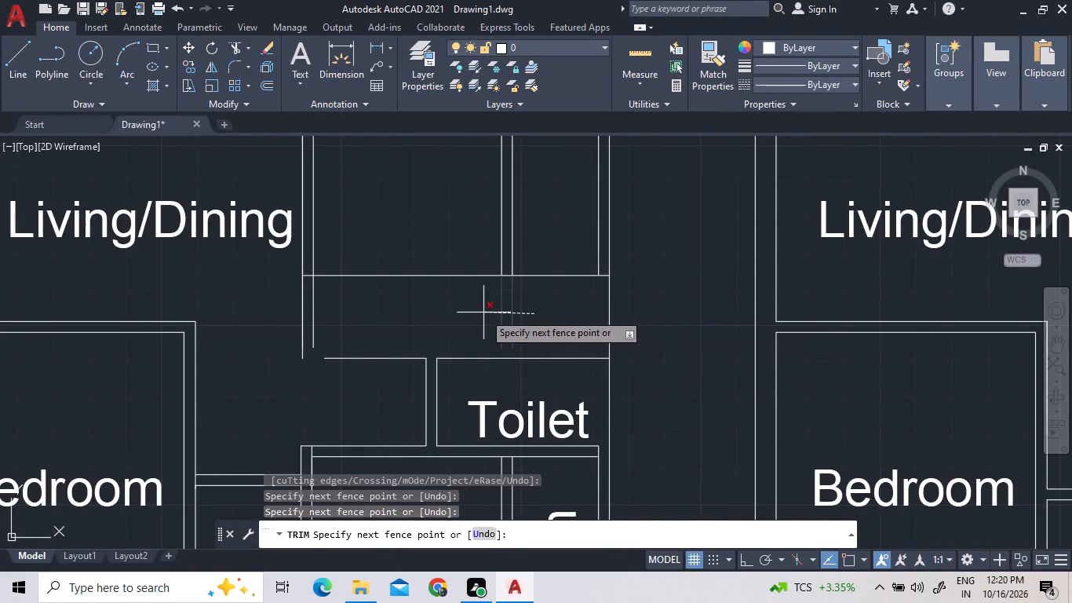
pyautogui.click(483, 312)
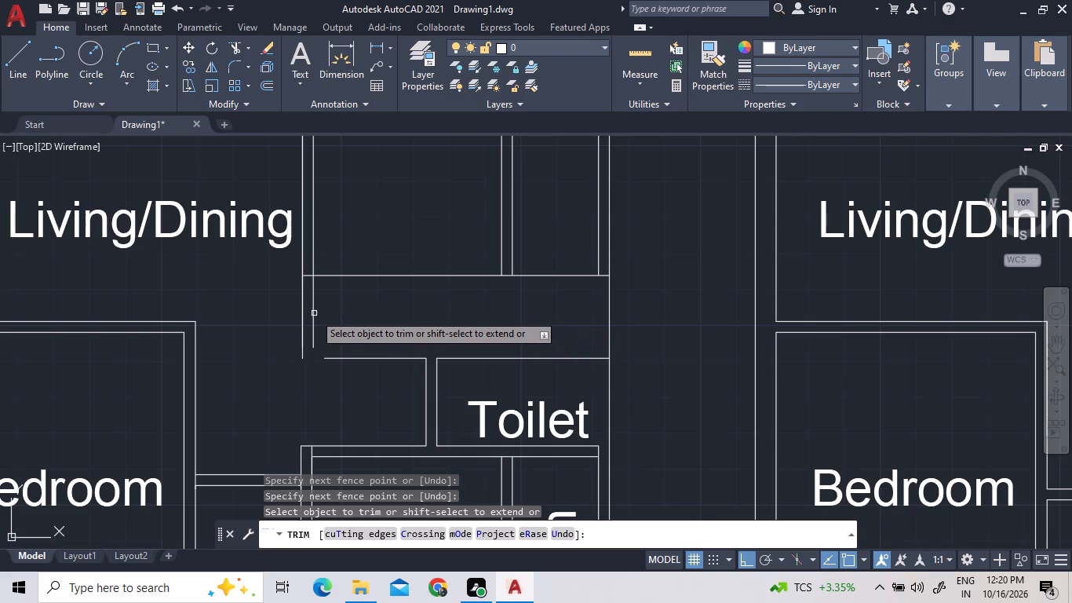
pyautogui.click(314, 313)
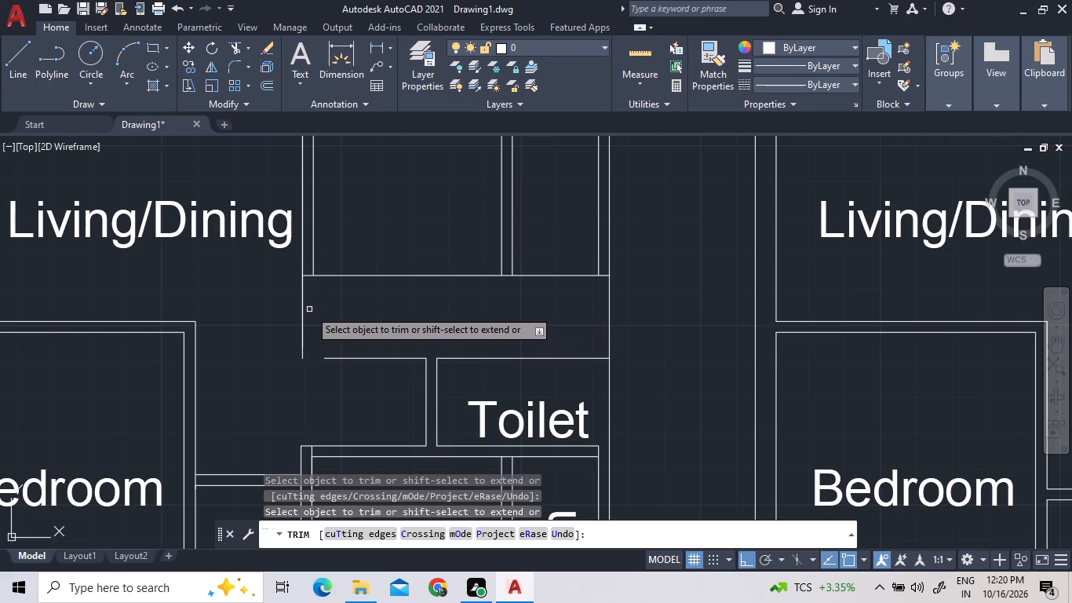
pyautogui.click(303, 309)
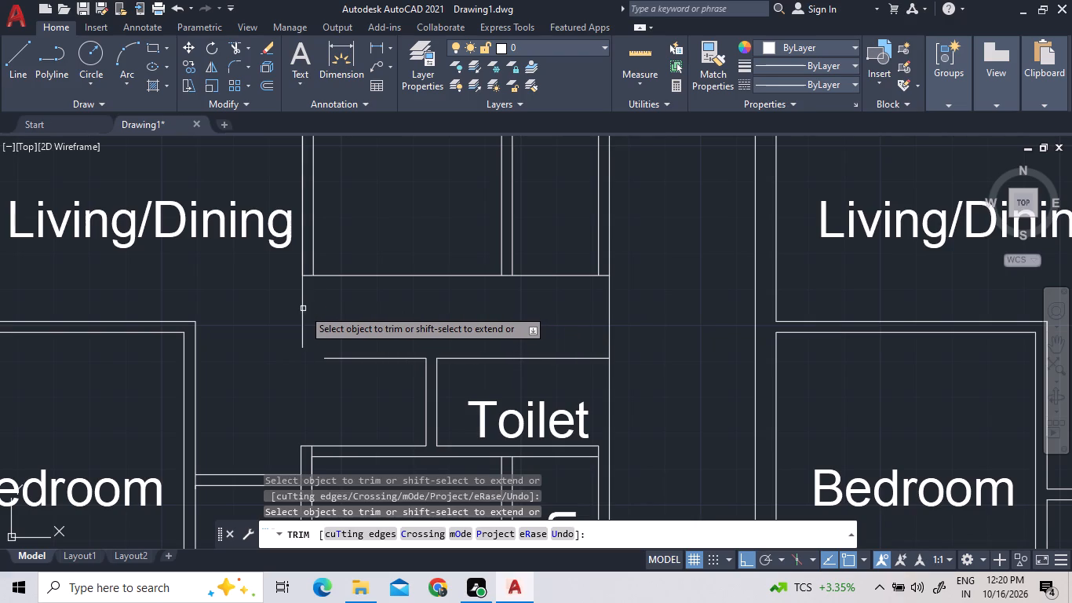
pyautogui.click(303, 309)
pyautogui.press('Escape')
pyautogui.press('Escape')
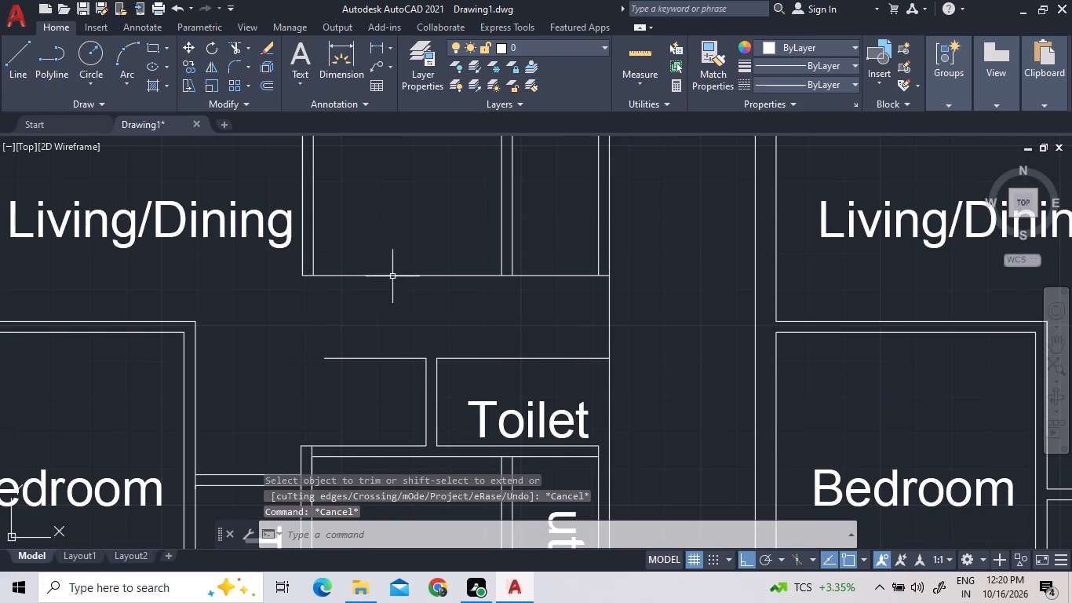
# Offset the unlabelled rooms' lower horizontal wall line by 0.15 towards the Toilet.
pyautogui.click(272, 85)
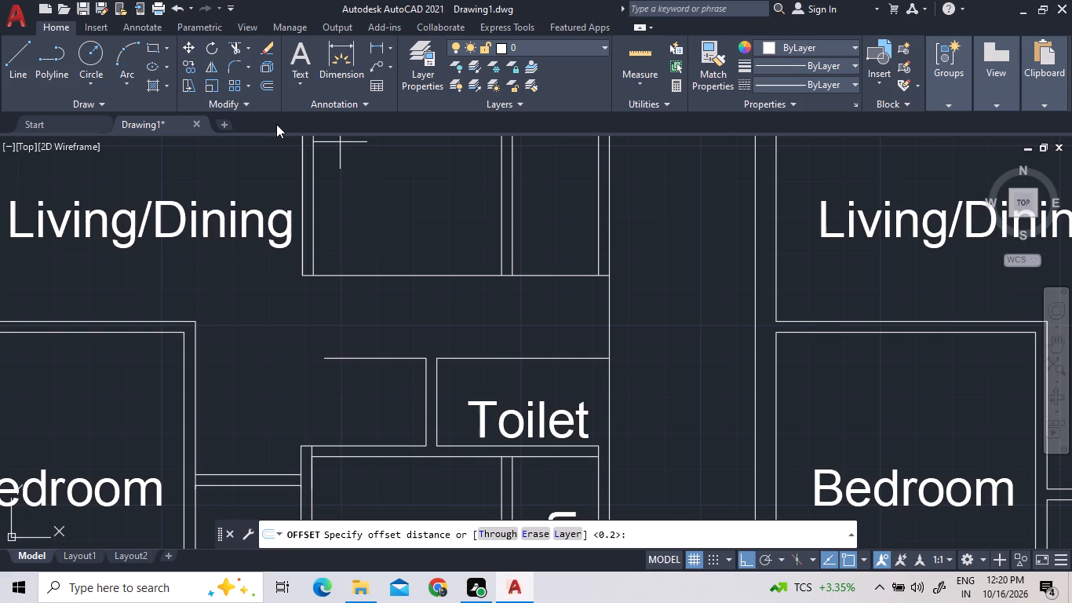
pyautogui.write('0.15')
pyautogui.press('Return')
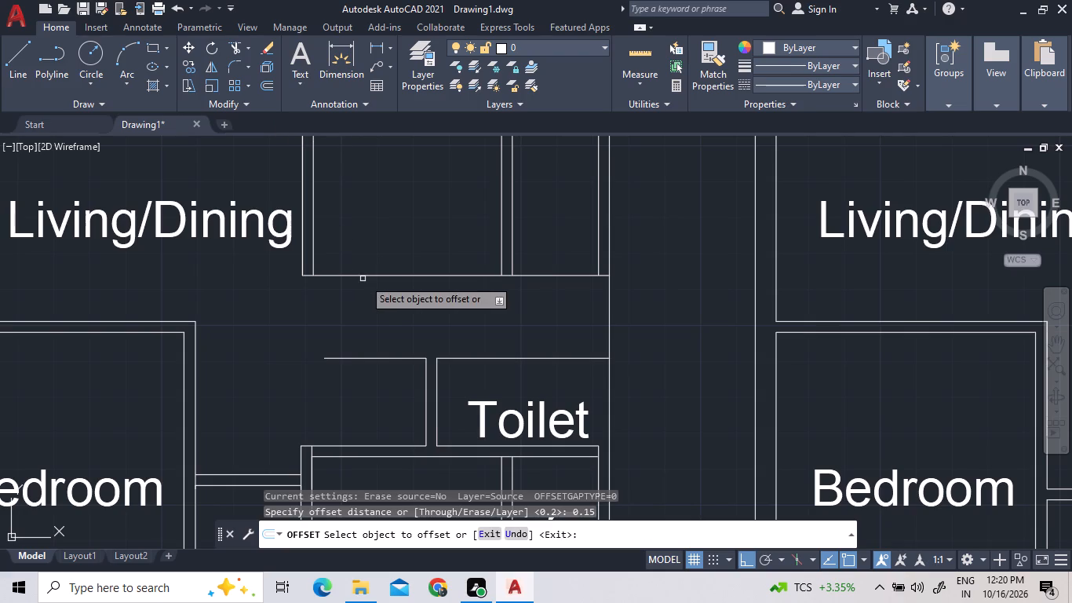
pyautogui.click(376, 276)
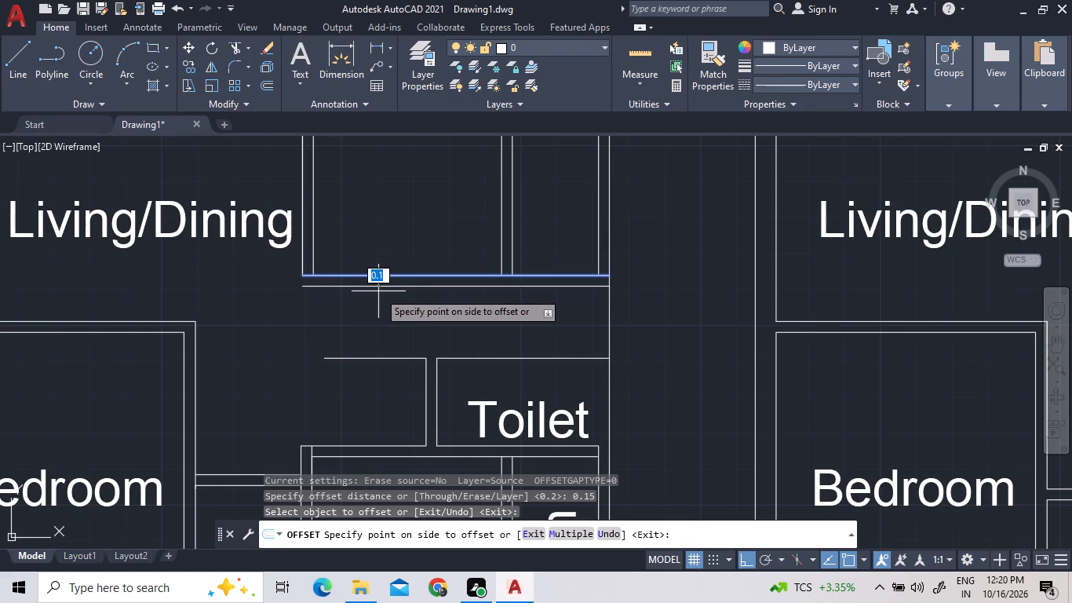
pyautogui.click(378, 291)
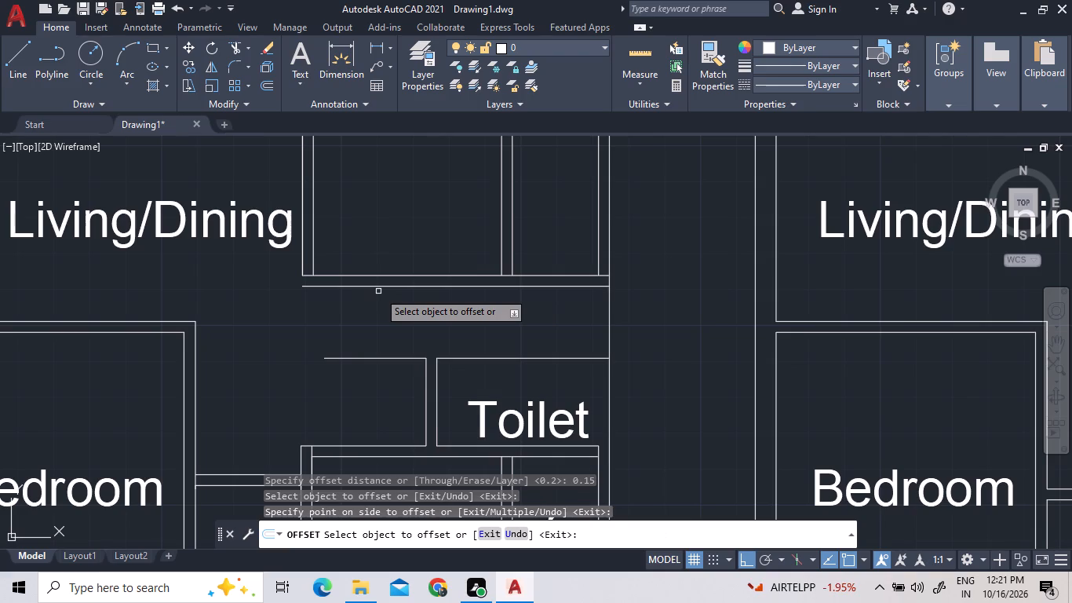
pyautogui.rightClick(403, 248)
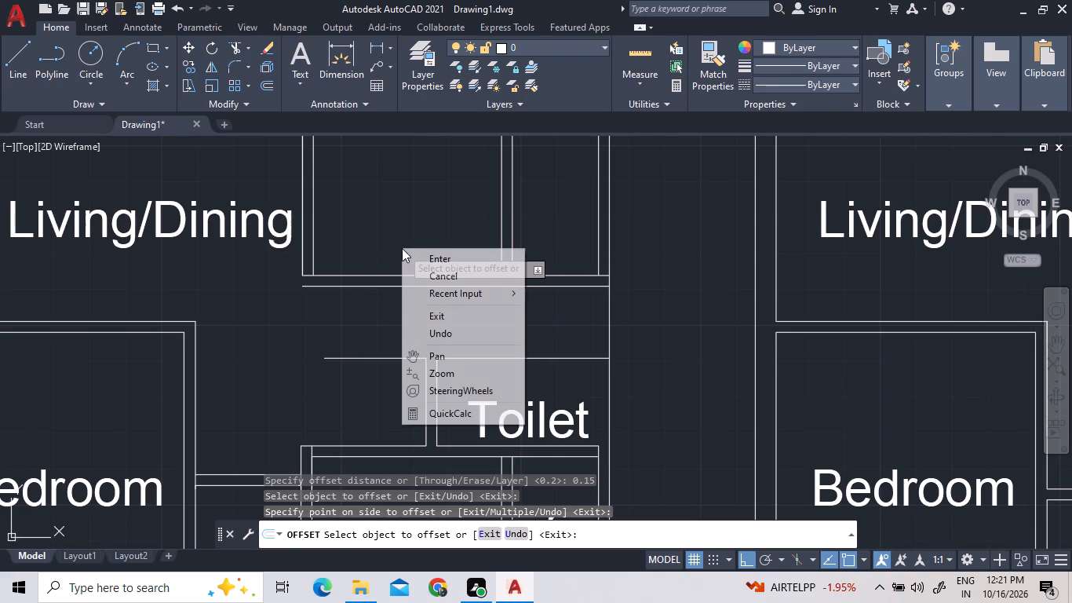
pyautogui.click(407, 250)
# Delete the two old horizontal line segments above the Toilet and the space beside it.
pyautogui.scroll(-1, 410, 240)
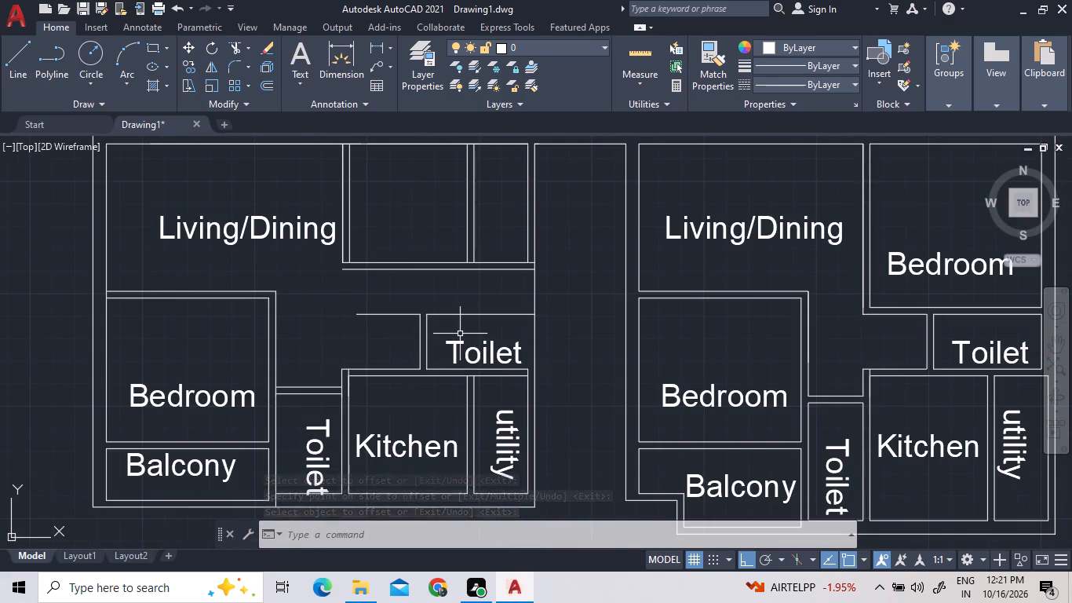
pyautogui.click(453, 314)
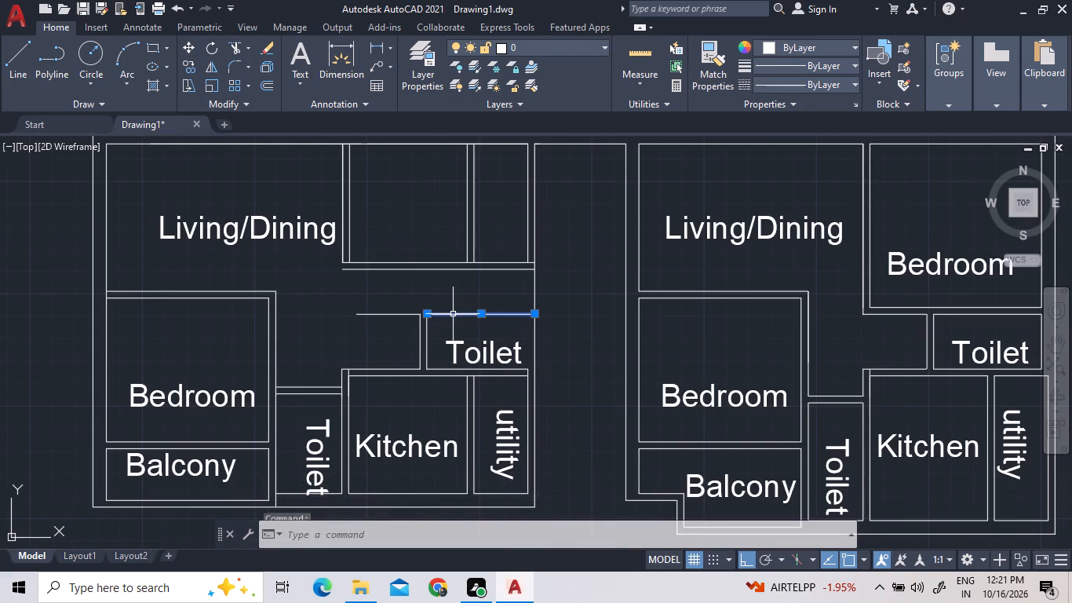
pyautogui.click(389, 313)
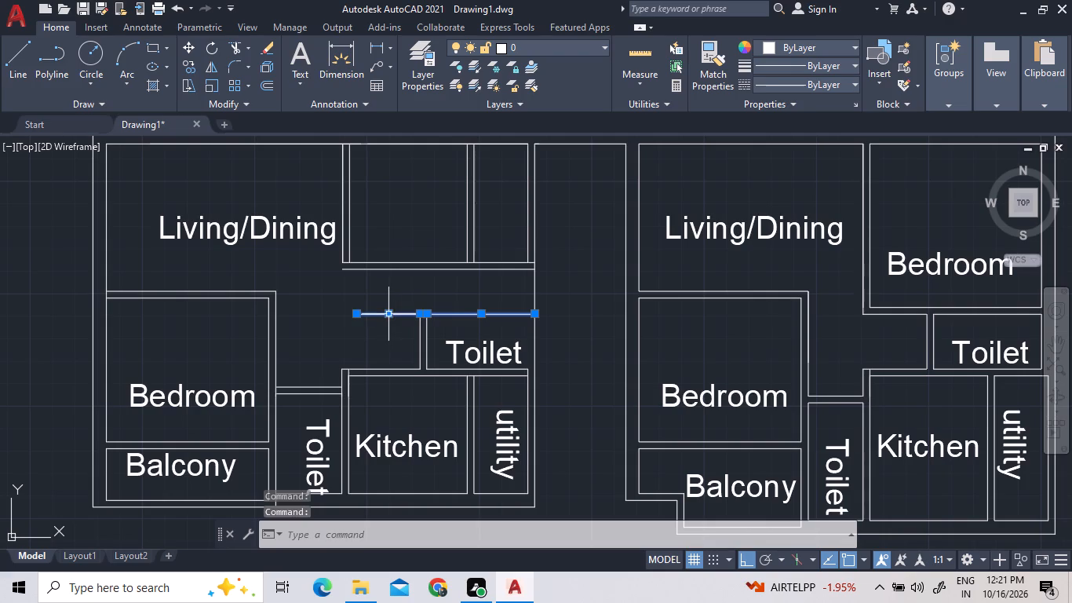
pyautogui.press('Delete')
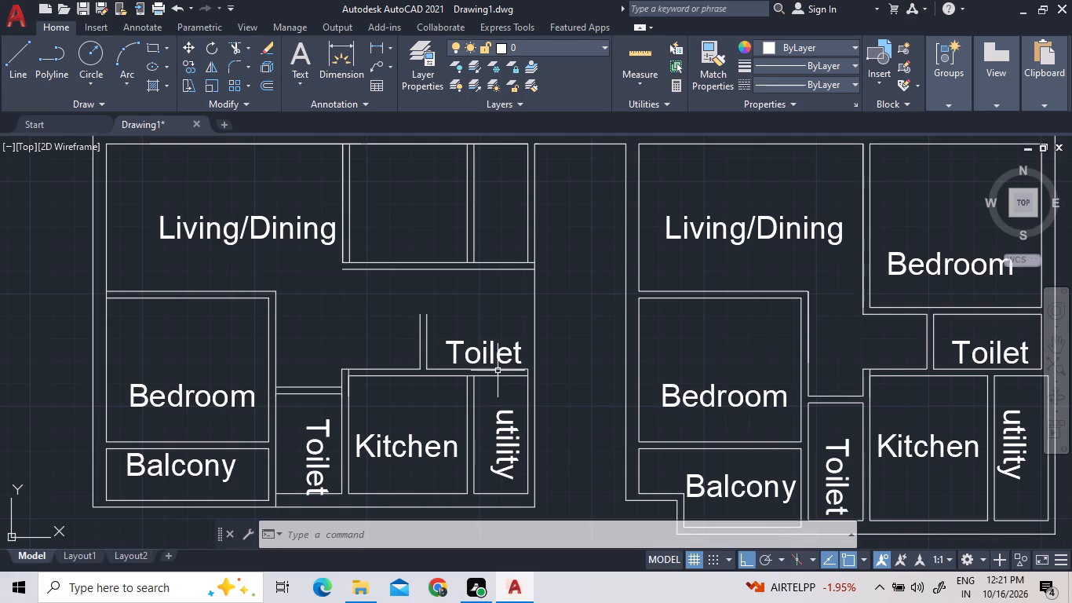
# Move the Toilet label, its partition and the wall lines above Kitchen and utility about 1.0 up to the offset wall line.
pyautogui.scroll(1, 477, 370)
pyautogui.click(478, 373)
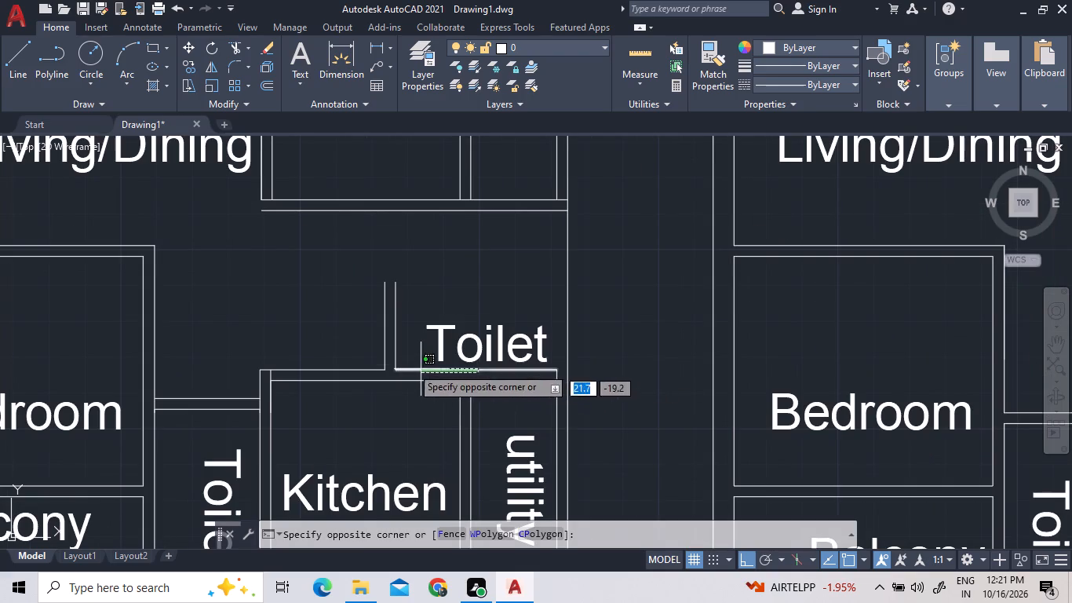
pyautogui.click(359, 338)
pyautogui.rightClick(359, 338)
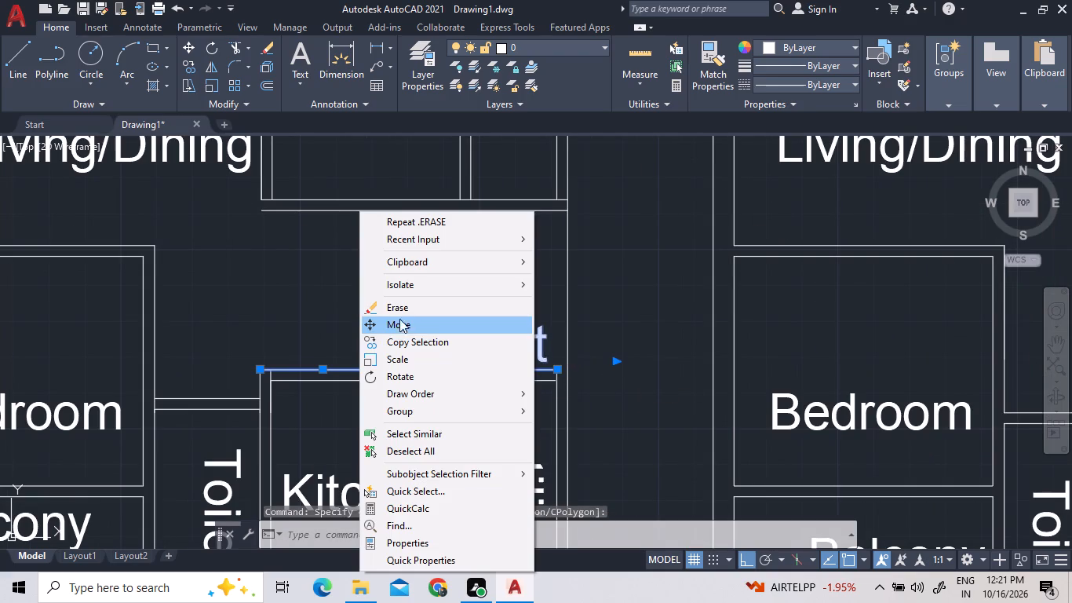
pyautogui.click(408, 326)
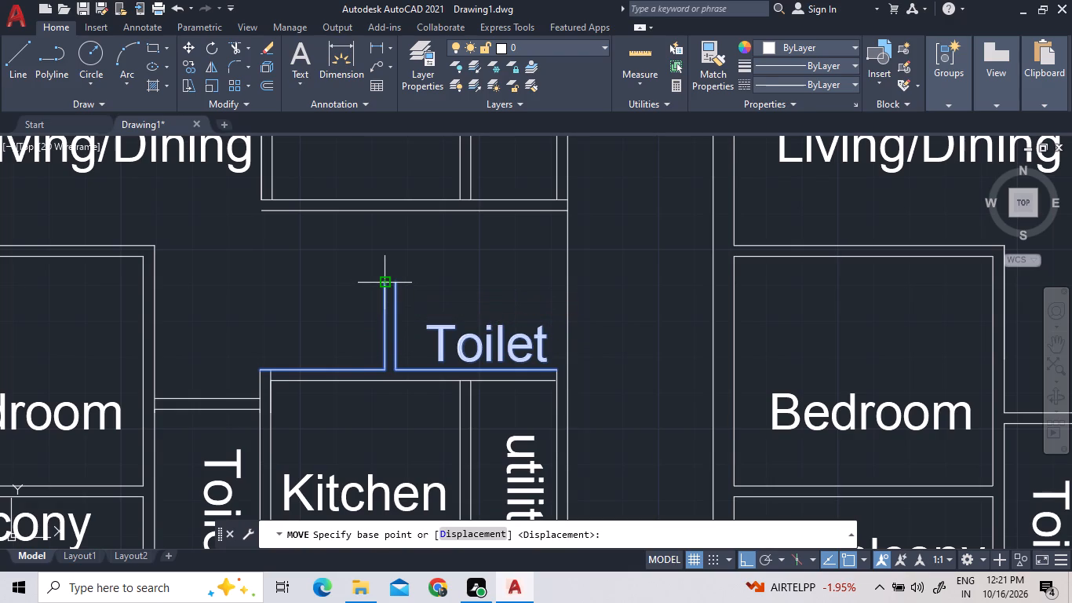
pyautogui.click(385, 285)
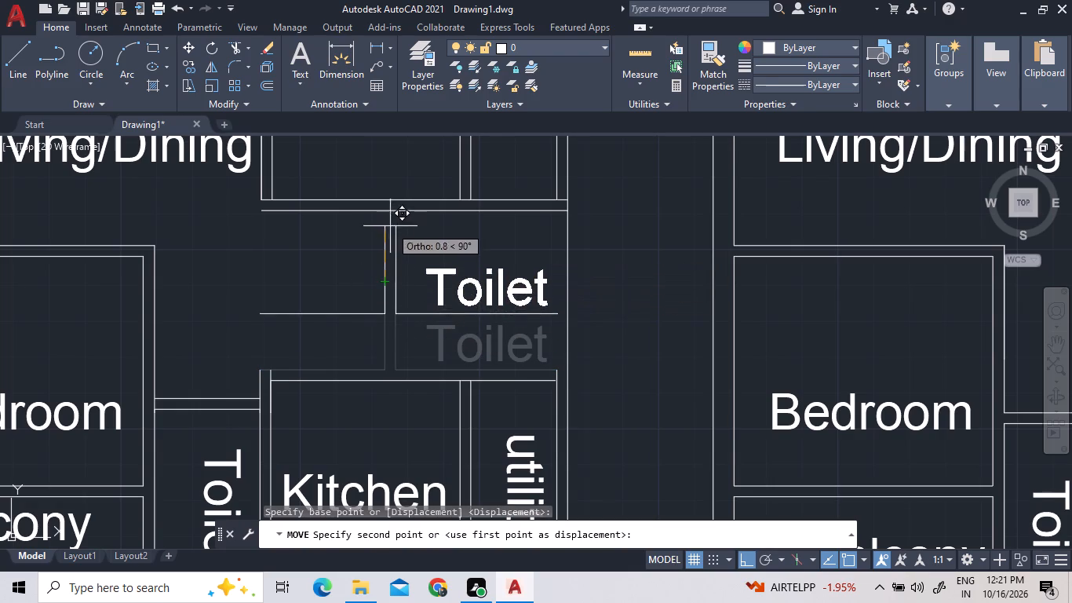
pyautogui.scroll(3, 384, 211)
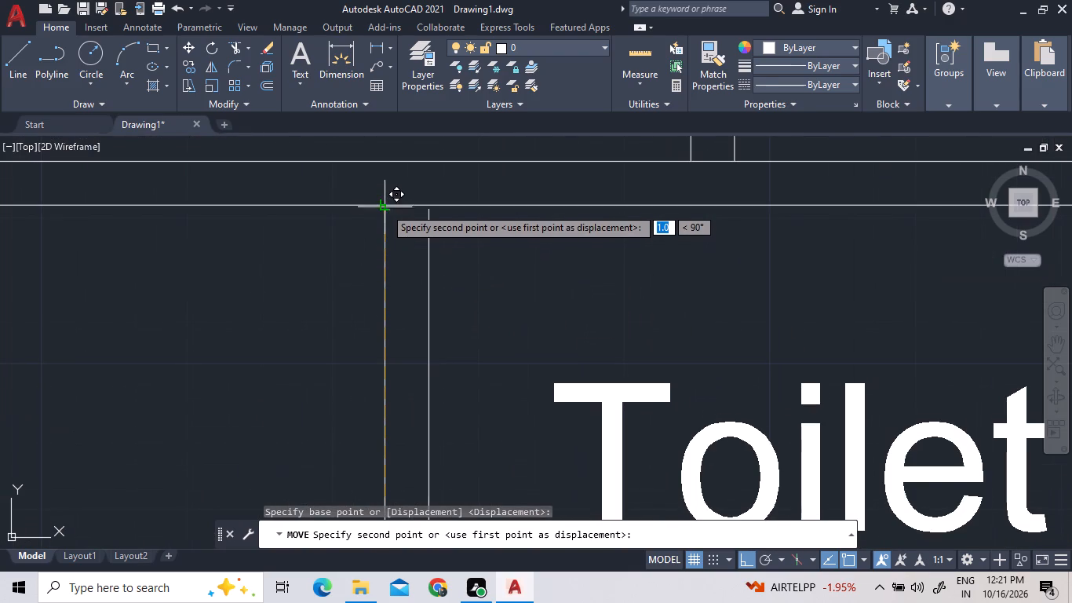
pyautogui.click(385, 204)
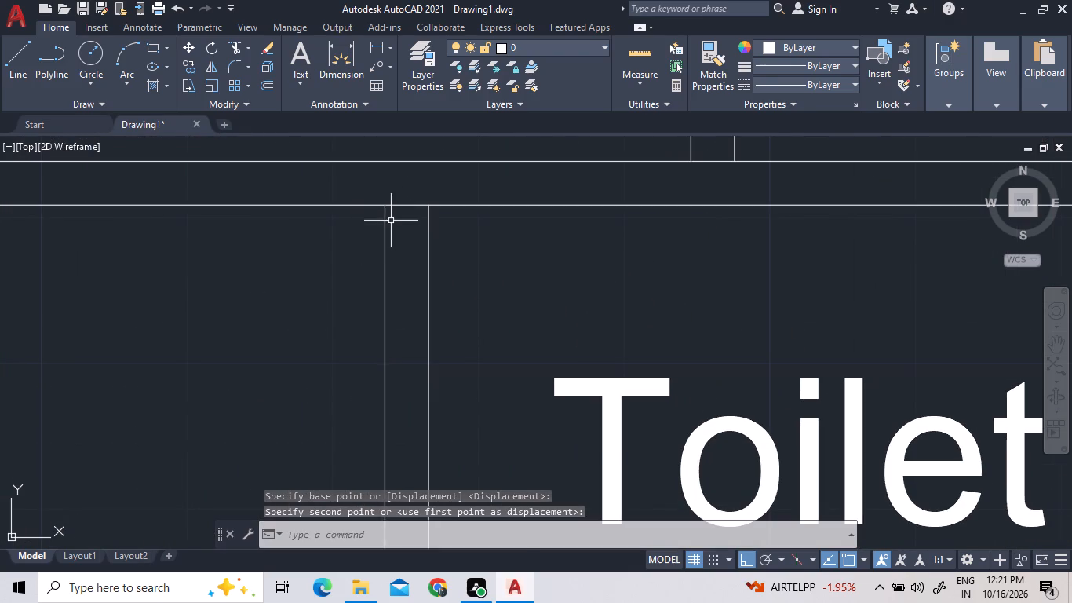
# Extend the inner vertical wall line beside the utility up past the Toilet to the offset horizontal wall line.
pyautogui.scroll(-2, 391, 221)
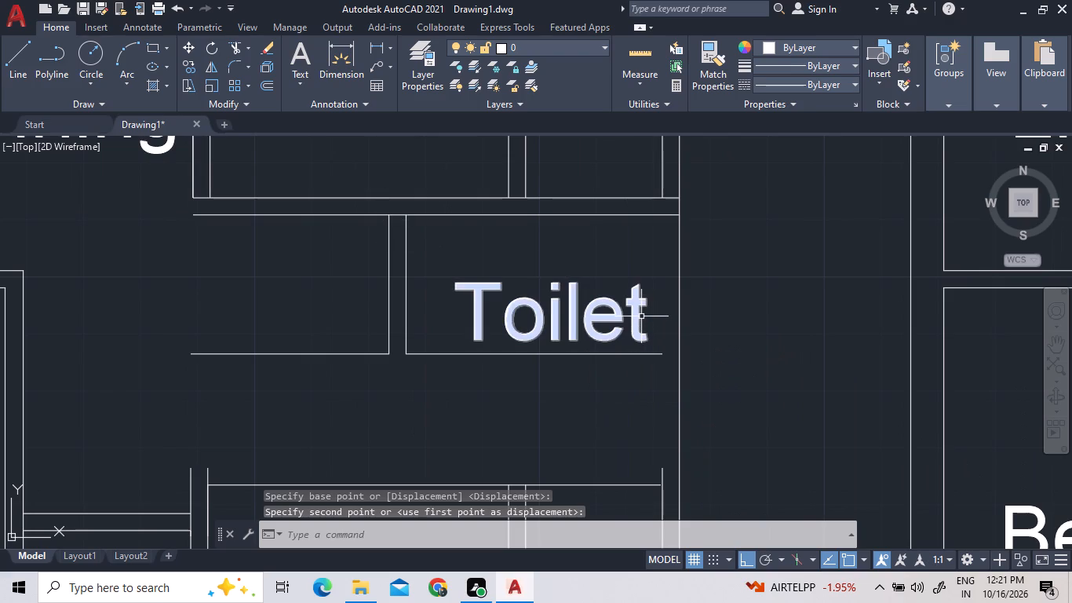
pyautogui.write('ex')
pyautogui.press('space')
pyautogui.press('space')
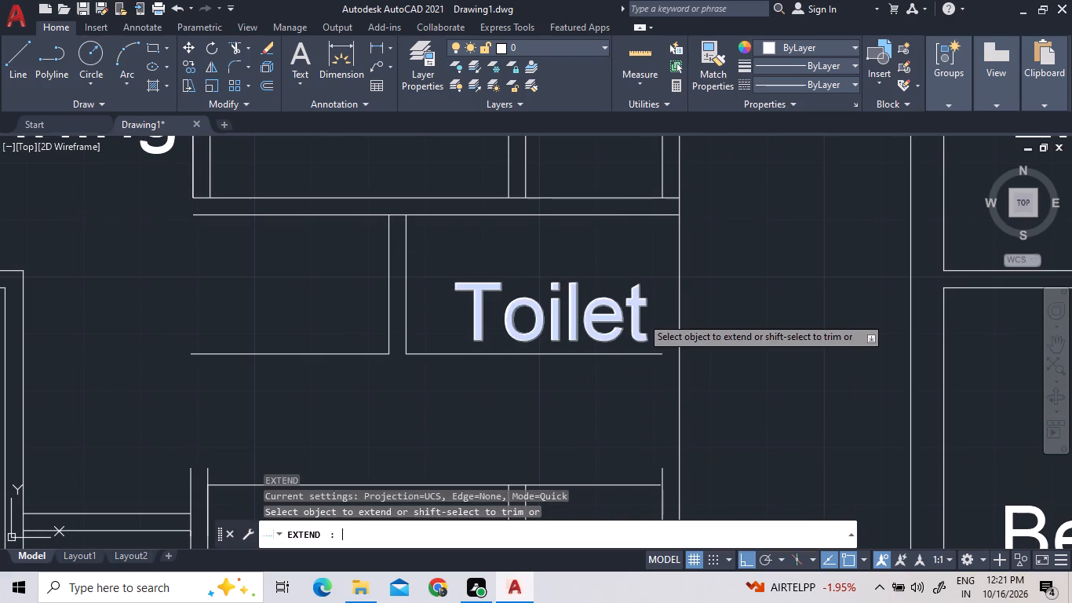
pyautogui.click(663, 477)
pyautogui.click(665, 443)
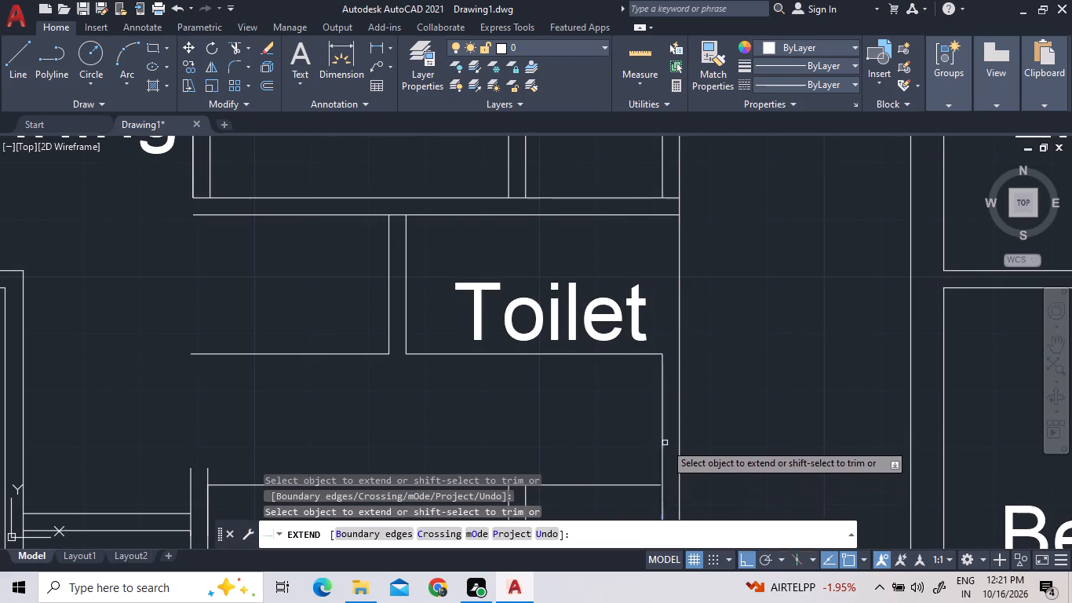
pyautogui.click(662, 366)
pyautogui.click(662, 384)
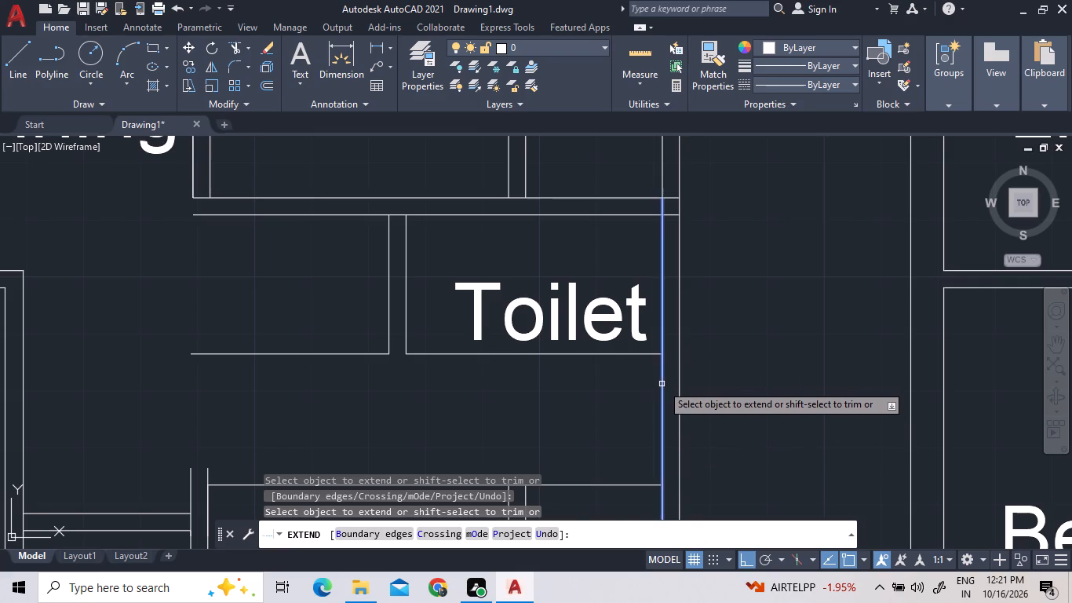
pyautogui.scroll(-2, 663, 382)
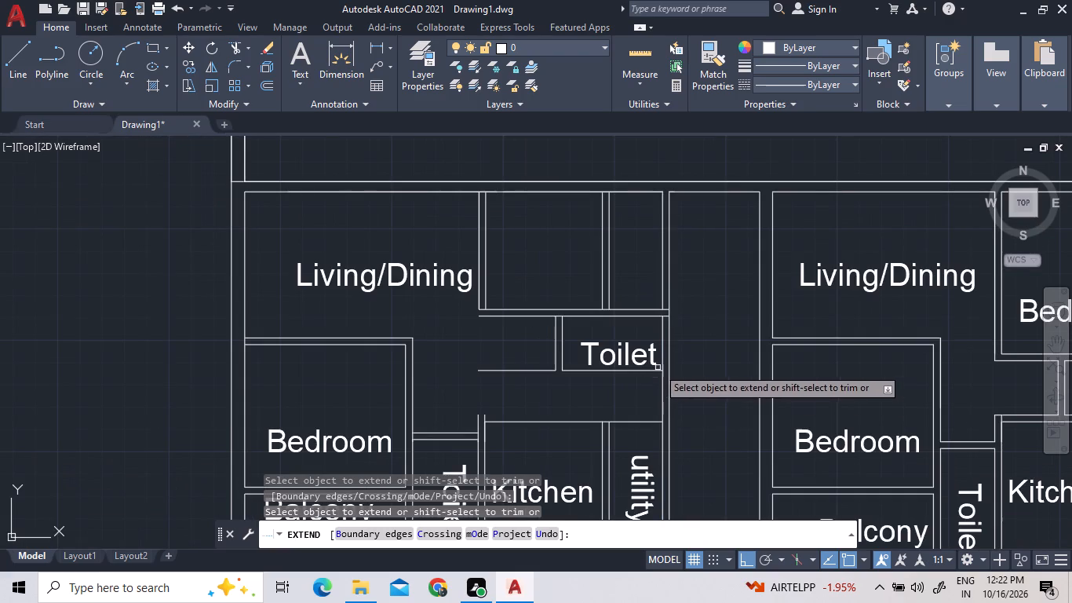
pyautogui.press('Escape')
pyautogui.scroll(-1, 682, 360)
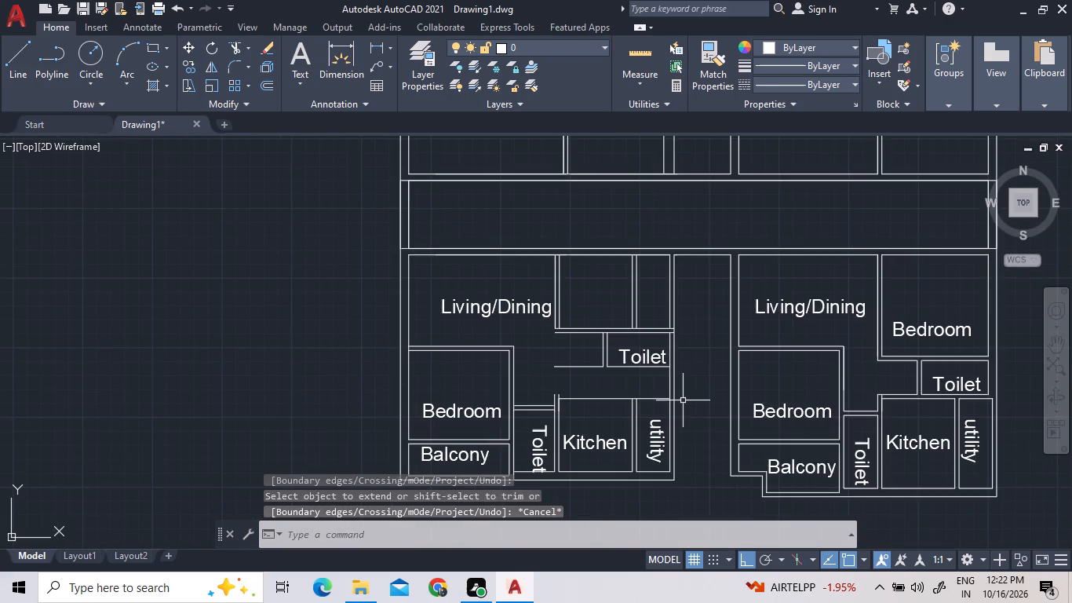
# Move the extended vertical wall line beside the Toilet and utility 0.15 inward, towards the rooms.
pyautogui.scroll(2, 684, 402)
pyautogui.click(649, 376)
pyautogui.rightClick(648, 375)
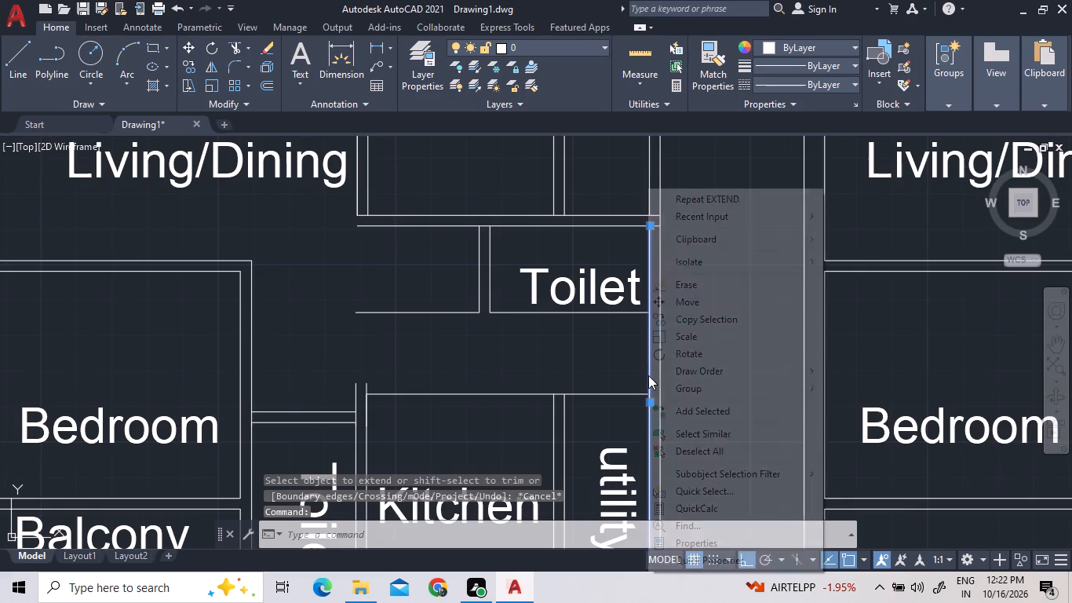
pyautogui.click(688, 301)
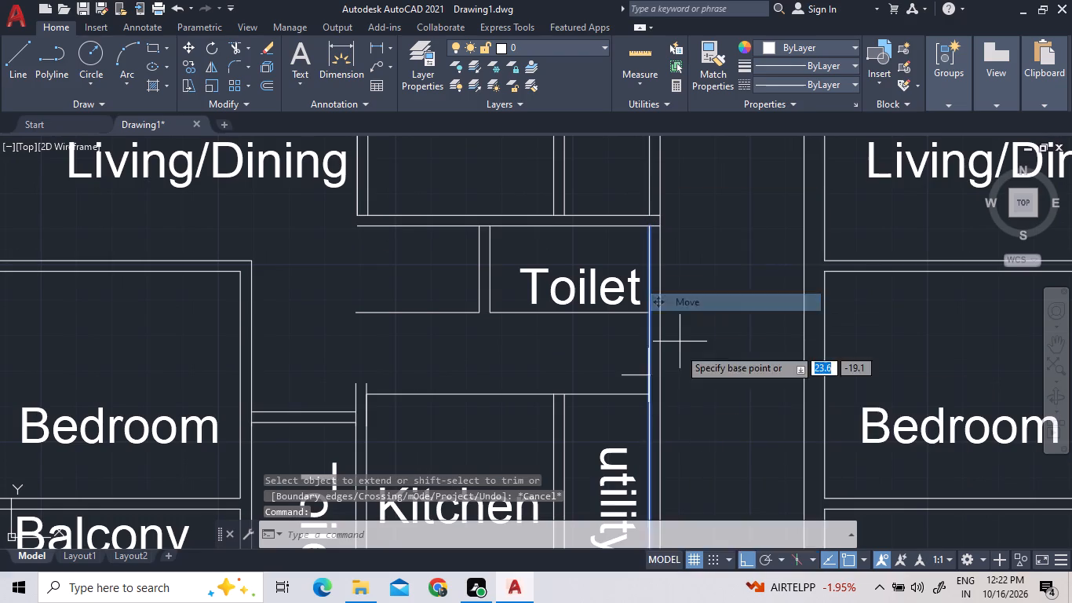
pyautogui.click(650, 404)
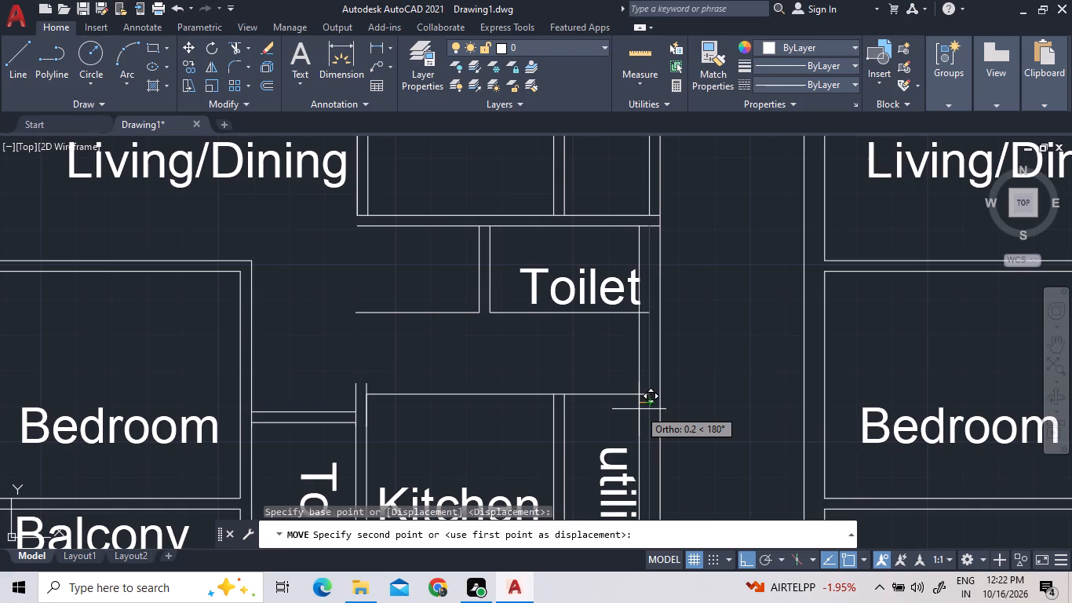
pyautogui.write('0.15')
pyautogui.press('Return')
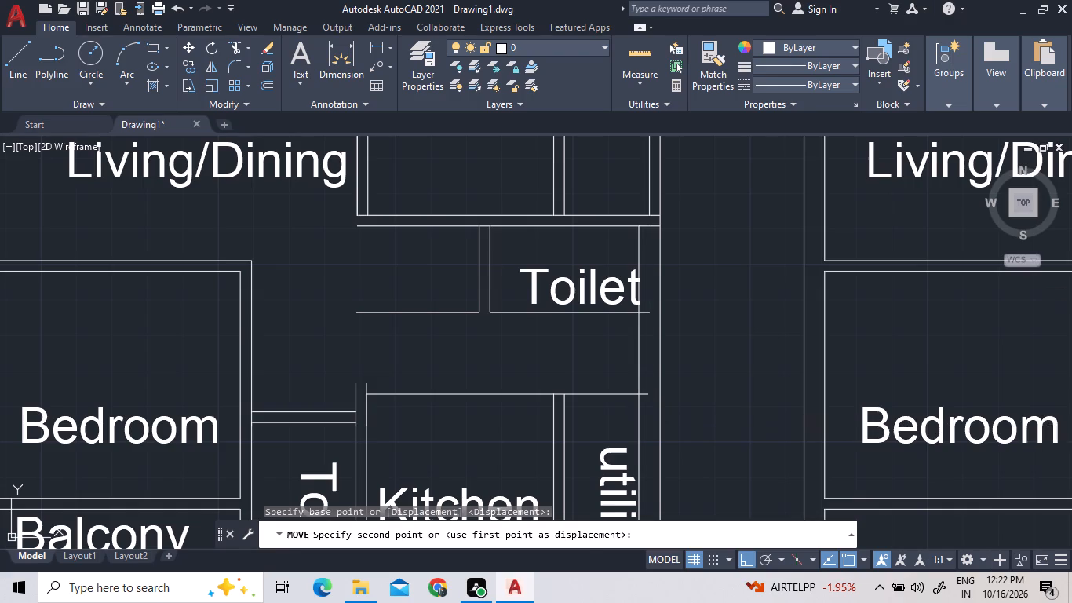
# Extend the vertical wall line beside Living/Dining down to the offset horizontal wall line above the Toilet.
pyautogui.scroll(-1, 627, 364)
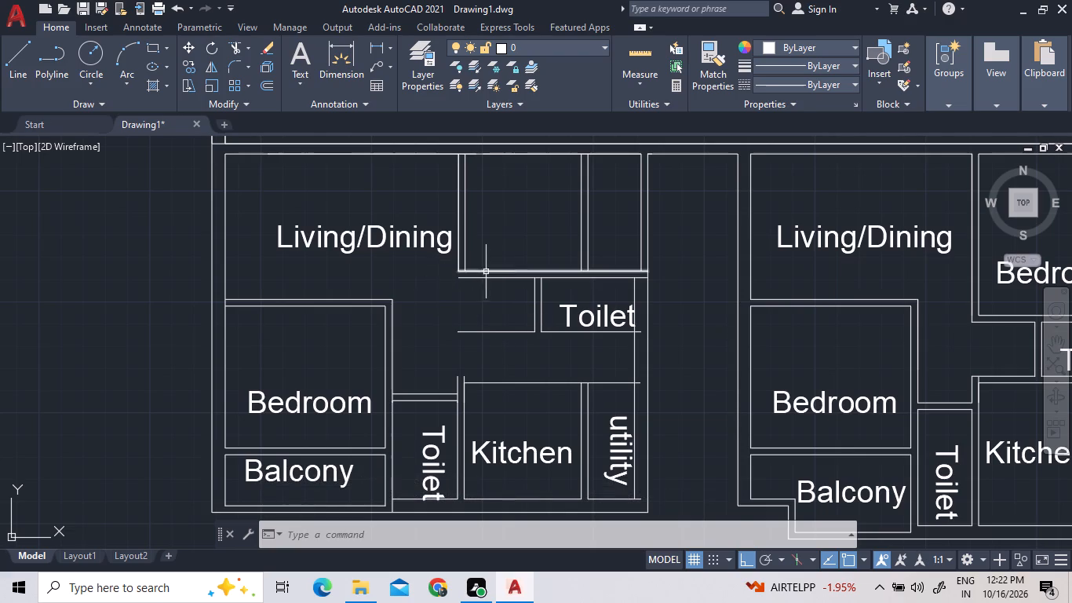
pyautogui.scroll(2, 458, 282)
pyautogui.press('e')
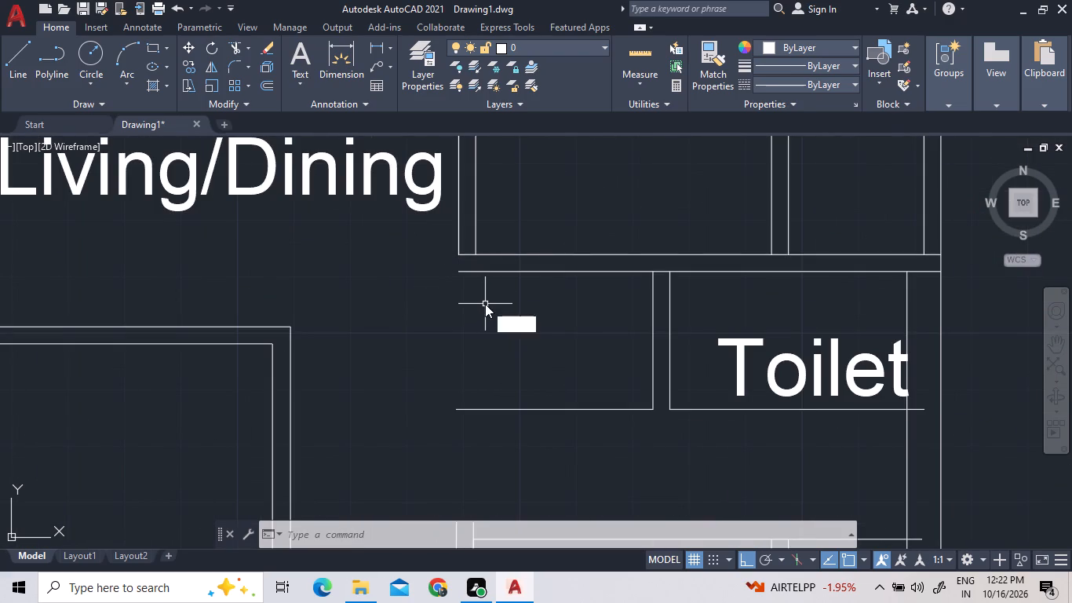
pyautogui.press('x')
pyautogui.press('space')
pyautogui.press('space')
pyautogui.click(458, 238)
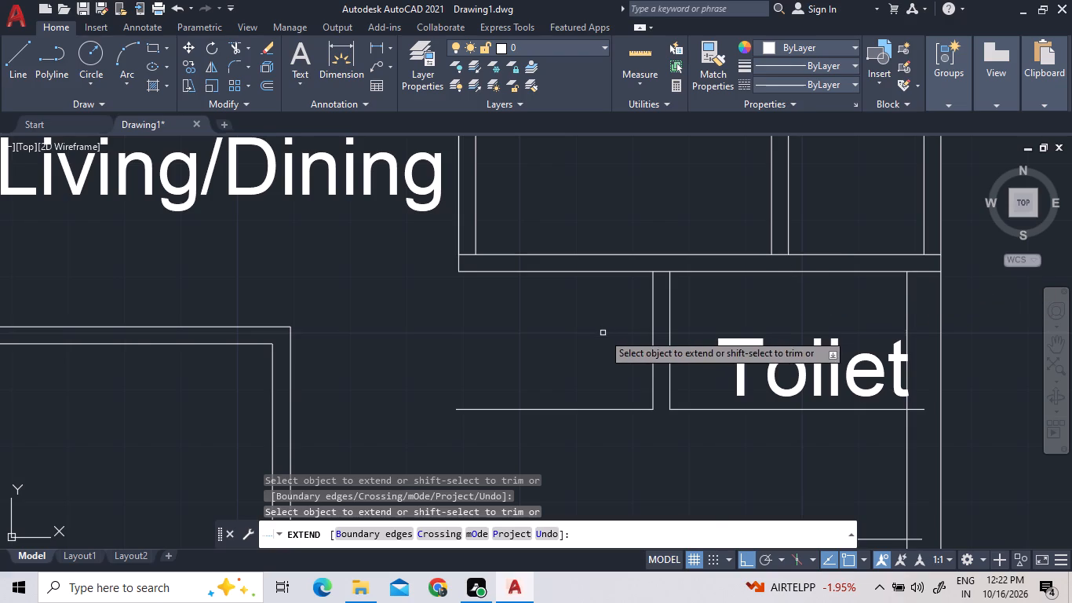
pyautogui.scroll(-3, 592, 327)
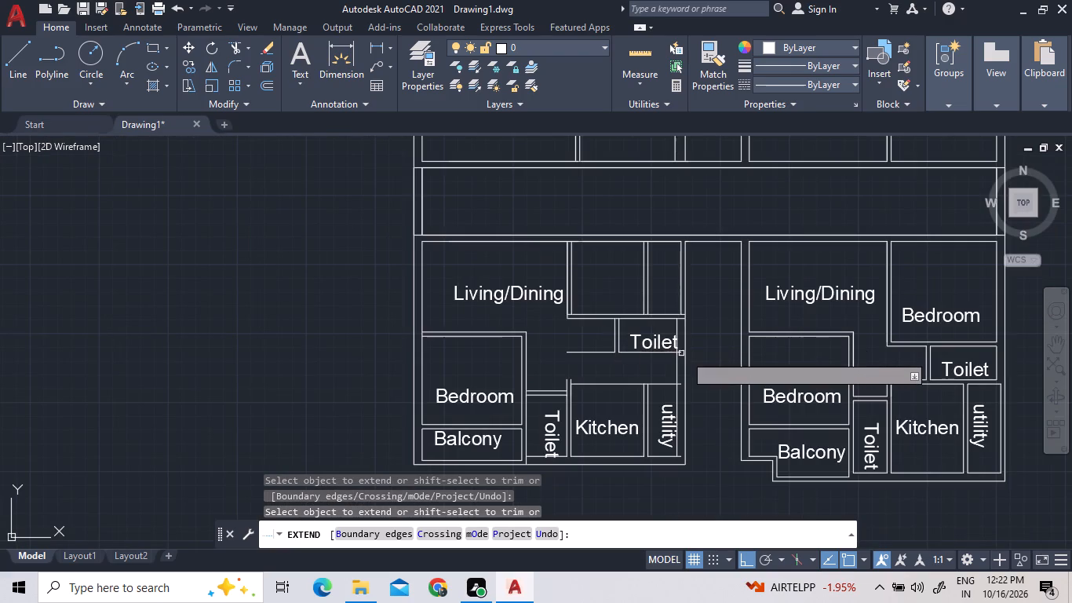
pyautogui.press('Escape')
# Trim away the horizontal line next to the Toilet partition and the line ends projecting past the moved vertical wall line.
pyautogui.write('tr')
pyautogui.press('space')
pyautogui.press('space')
pyautogui.click(598, 352)
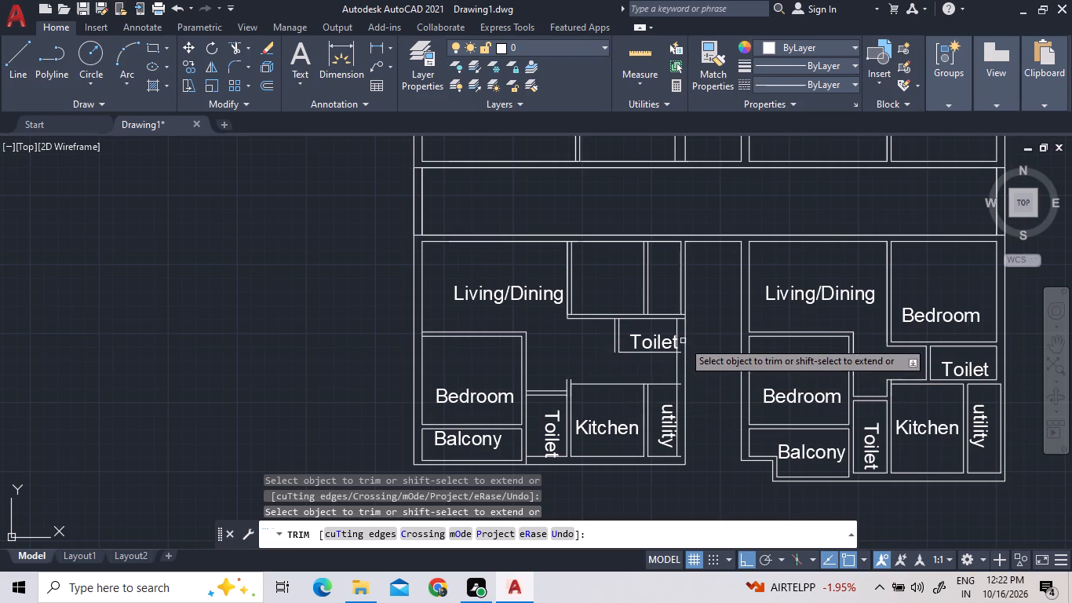
pyautogui.scroll(1, 680, 352)
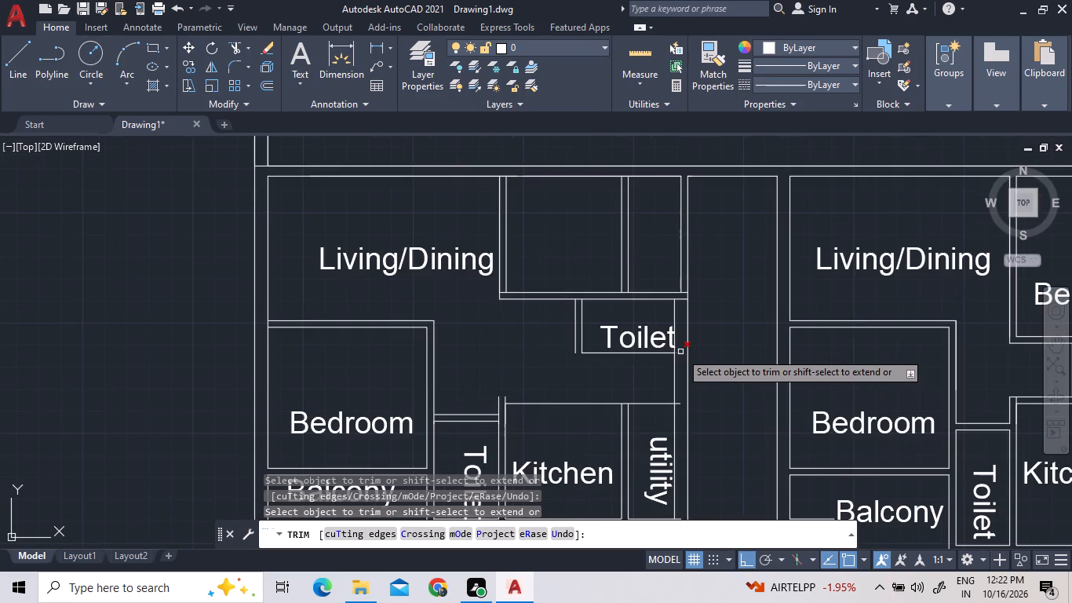
pyautogui.click(680, 352)
pyautogui.click(678, 404)
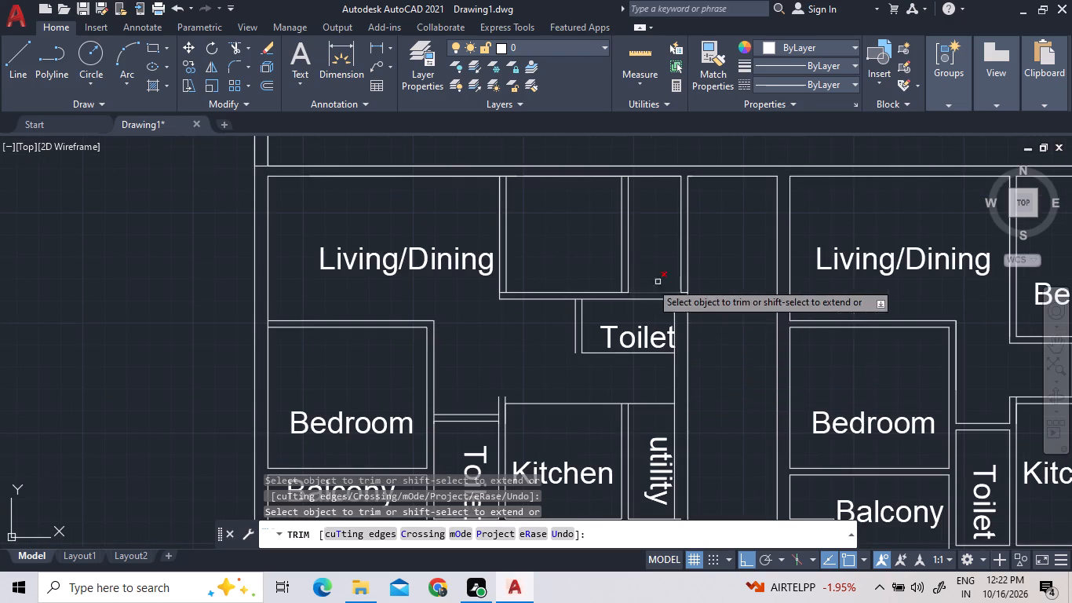
# Trim the short line pieces crossing the wall junctions at the Toilet partition and the unlabelled rooms' lower and upper corners.
pyautogui.scroll(3, 578, 298)
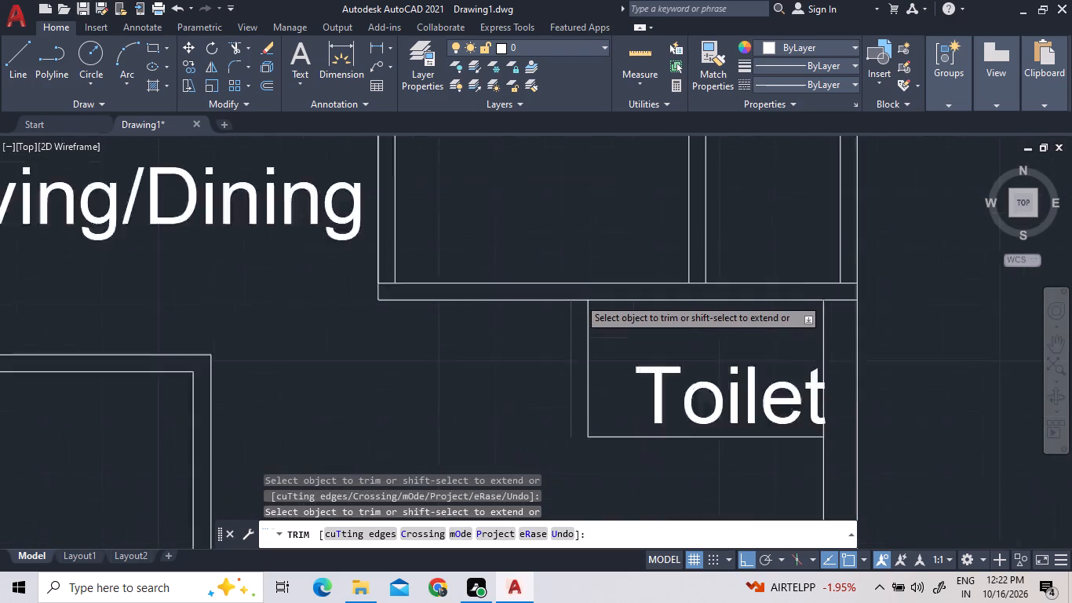
pyautogui.click(580, 301)
pyautogui.scroll(-3, 549, 316)
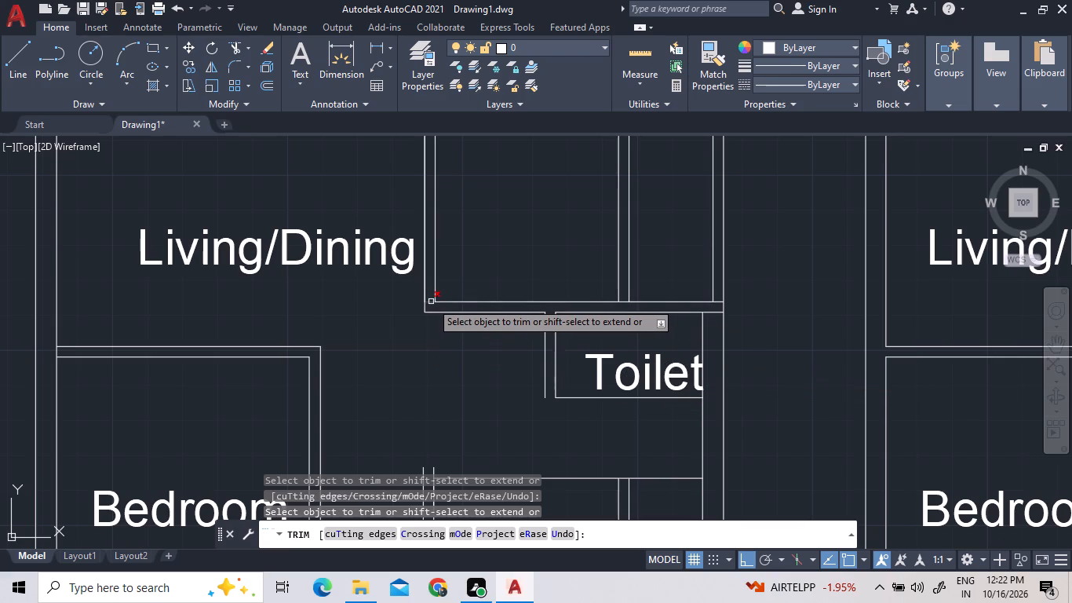
pyautogui.click(431, 301)
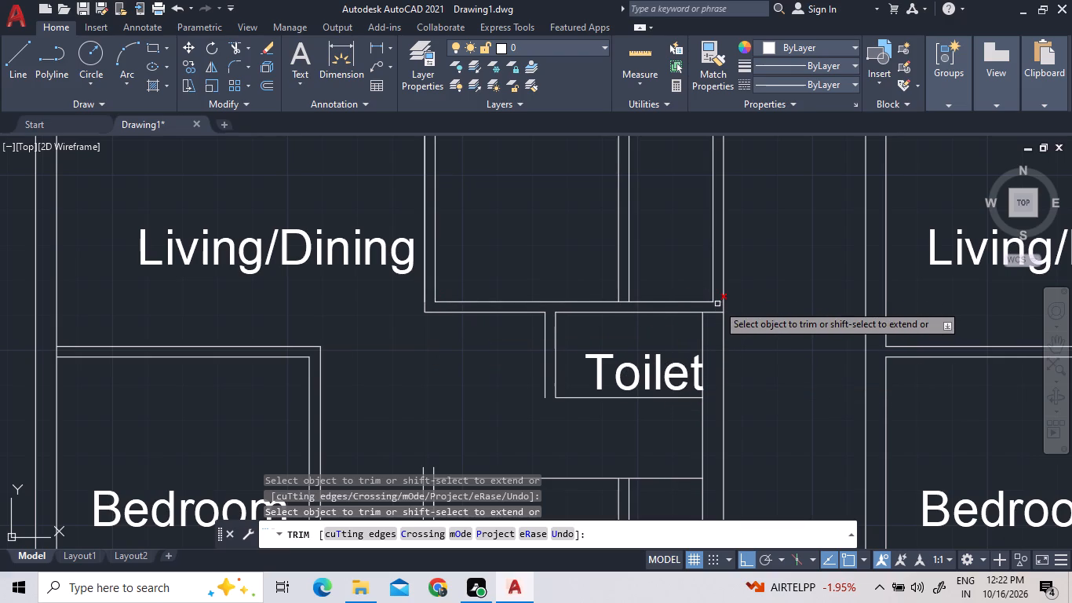
pyautogui.click(720, 301)
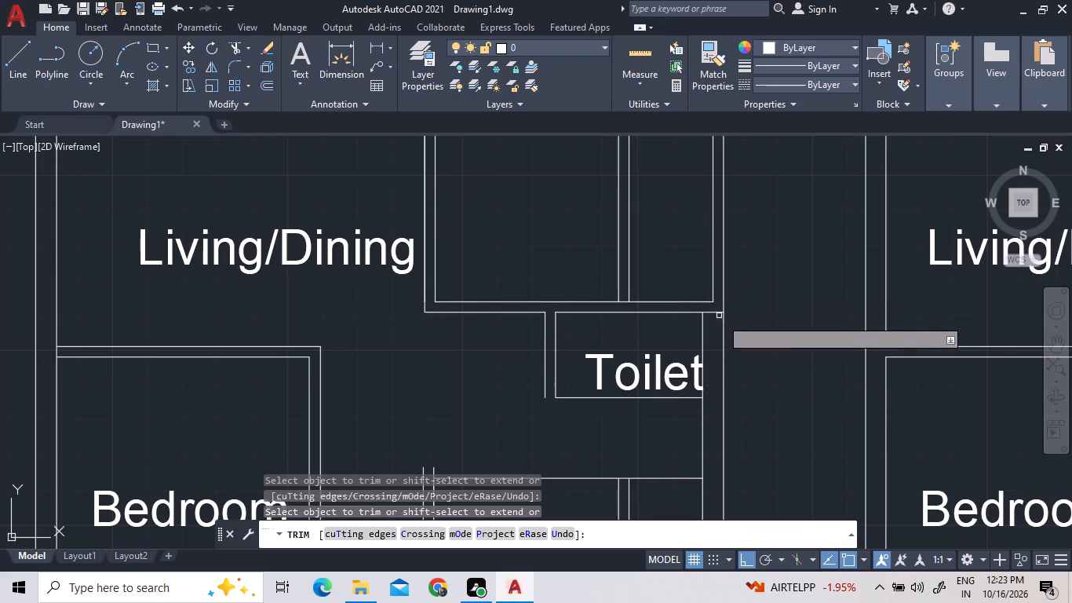
pyautogui.scroll(-1, 730, 368)
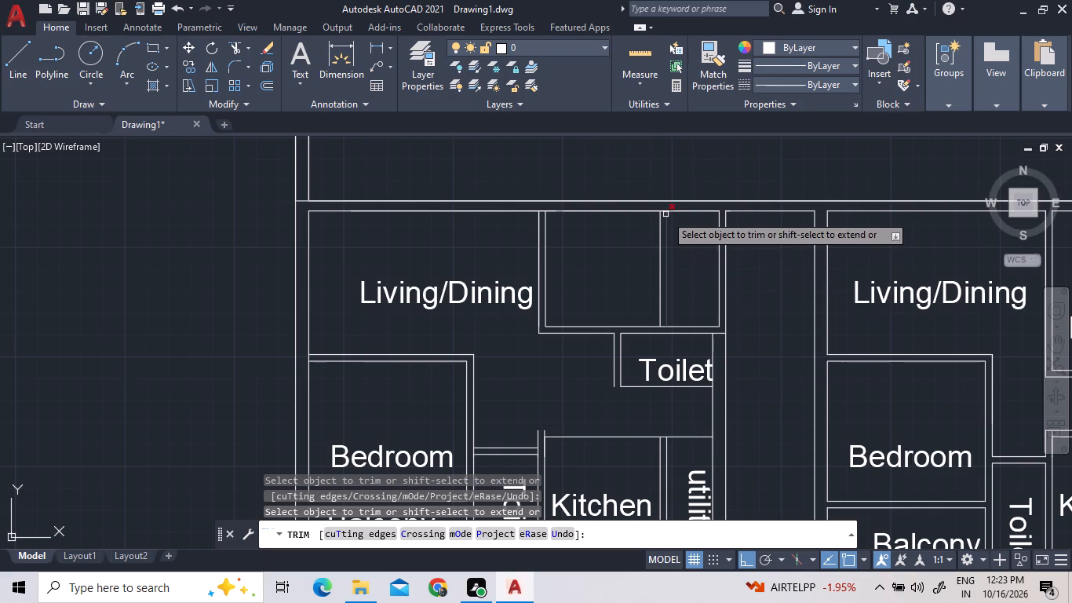
pyautogui.doubleClick(665, 210)
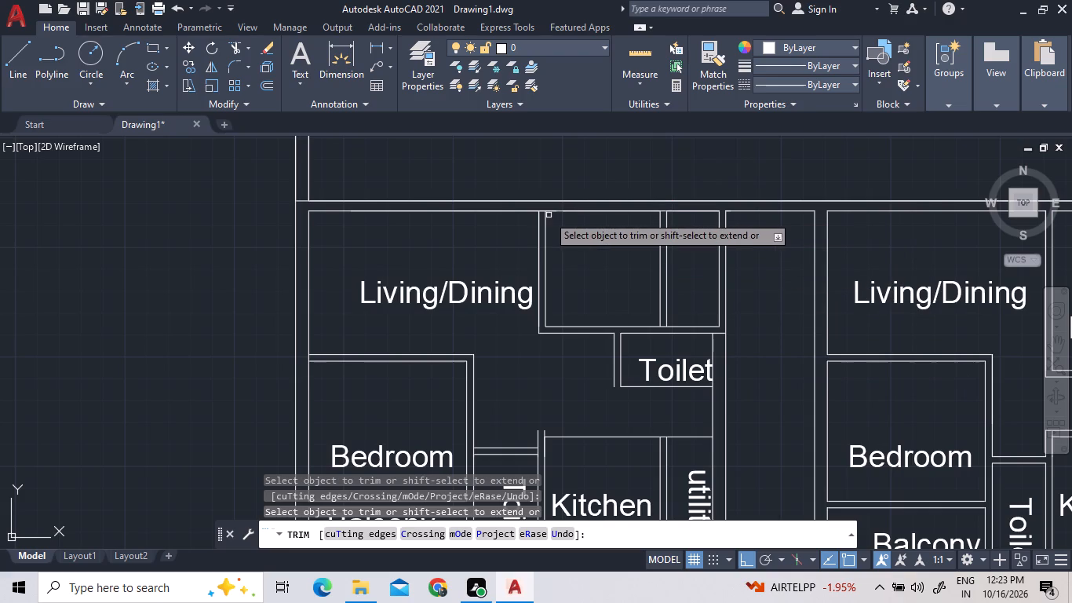
pyautogui.click(545, 211)
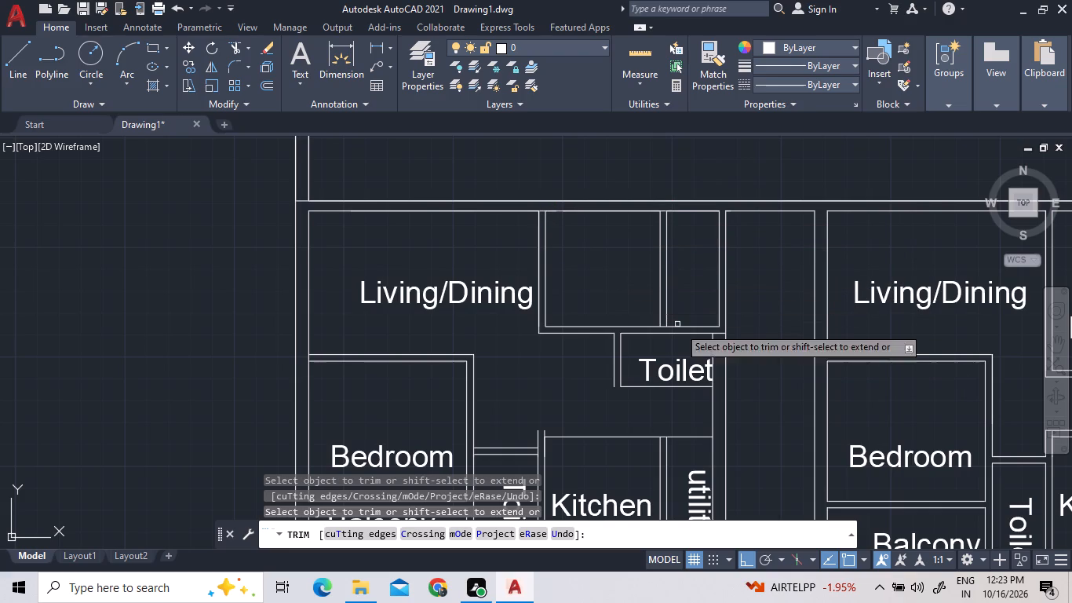
pyautogui.press('Escape')
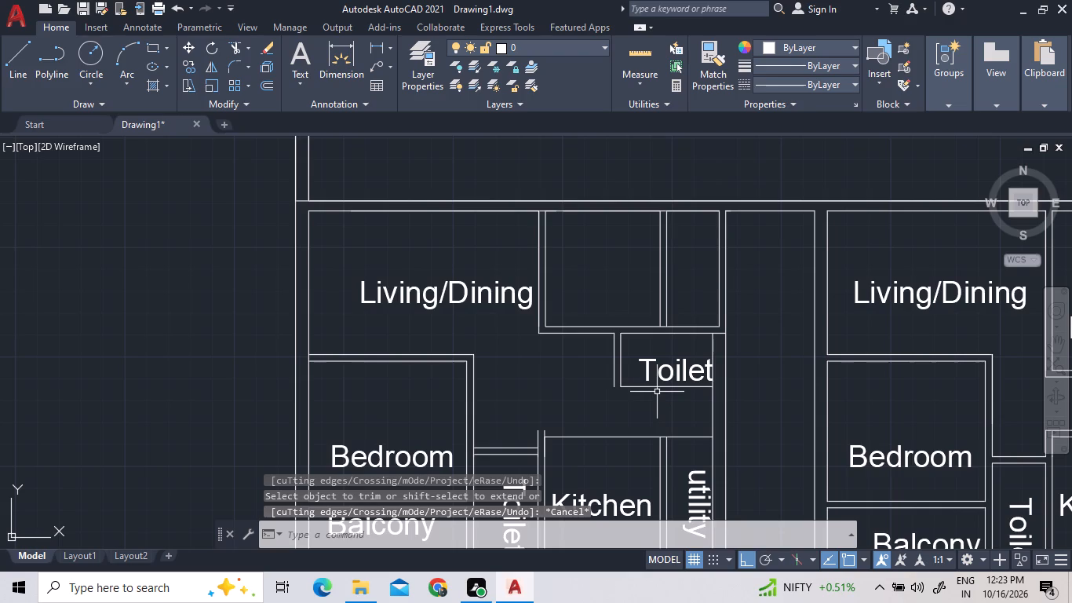
# Offset the Toilet's lower horizontal wall line by 0.15 towards the Kitchen.
pyautogui.press('o')
pyautogui.press('Return')
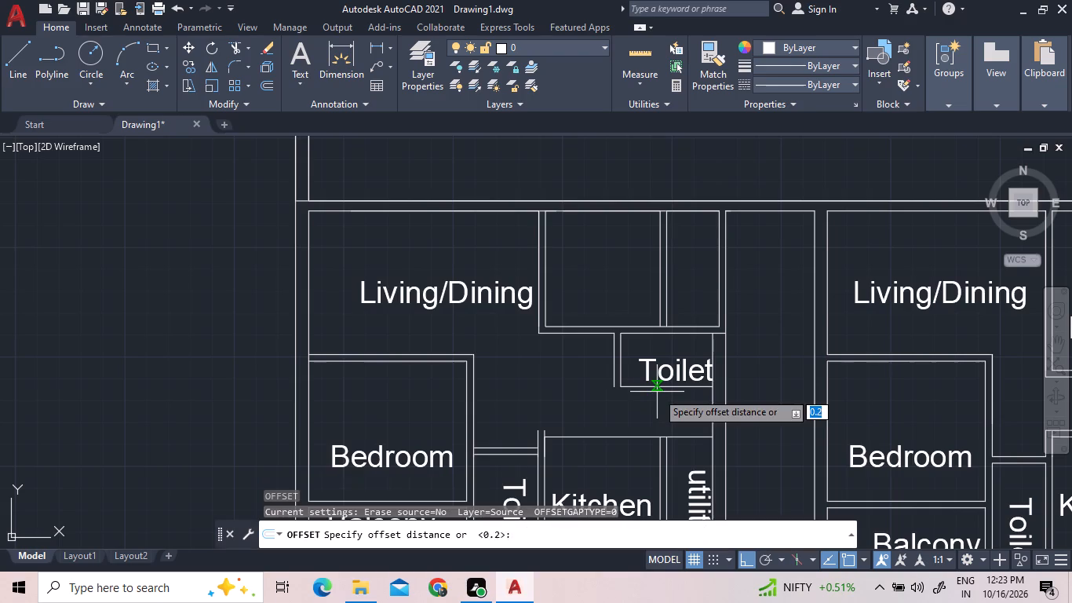
pyautogui.write('0.15')
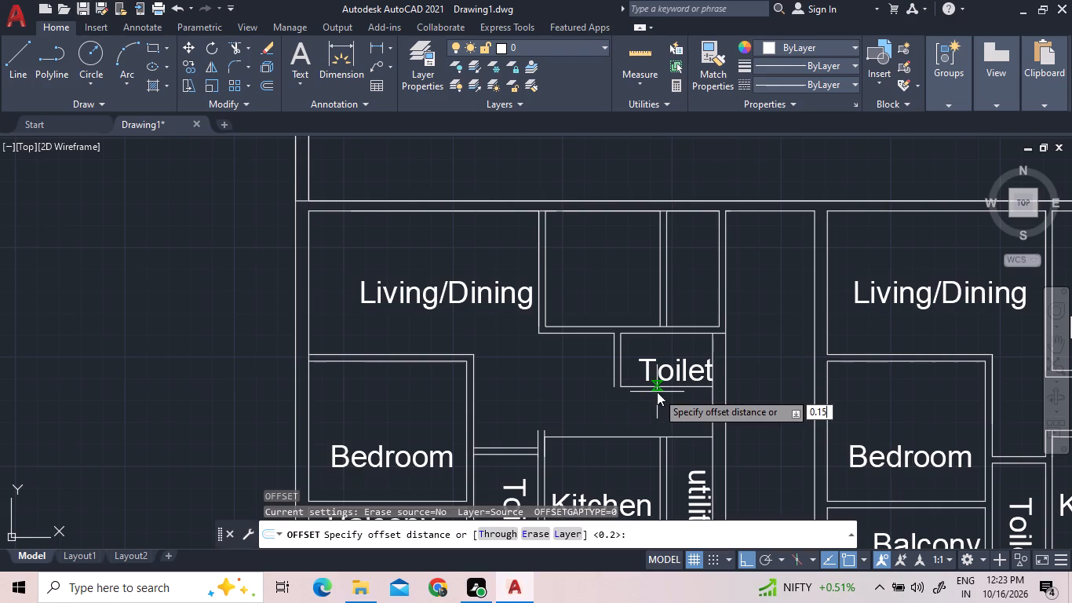
pyautogui.press('Return')
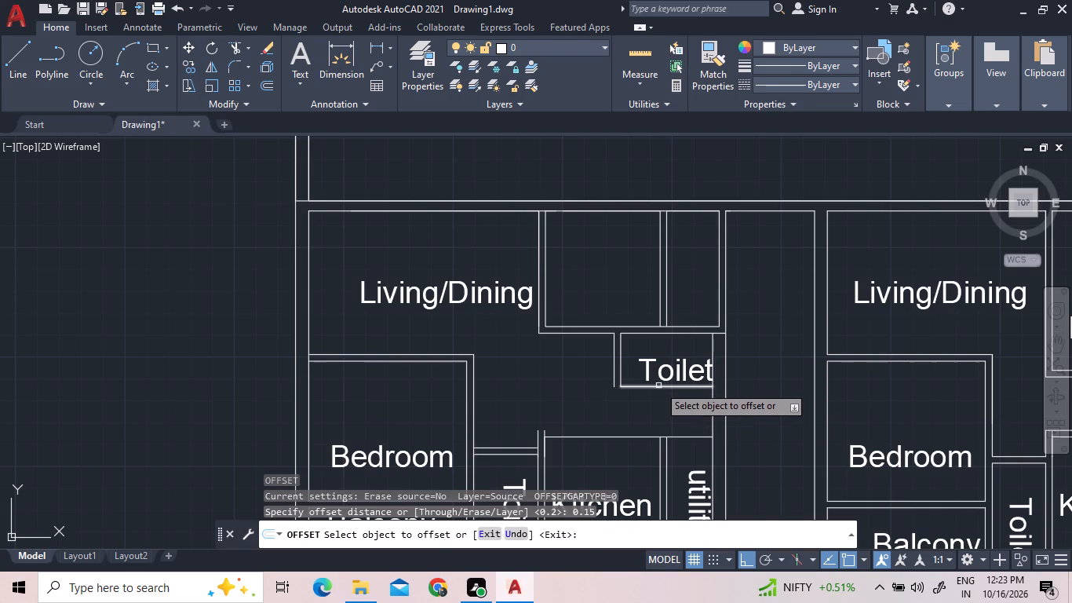
pyautogui.click(658, 386)
pyautogui.click(656, 397)
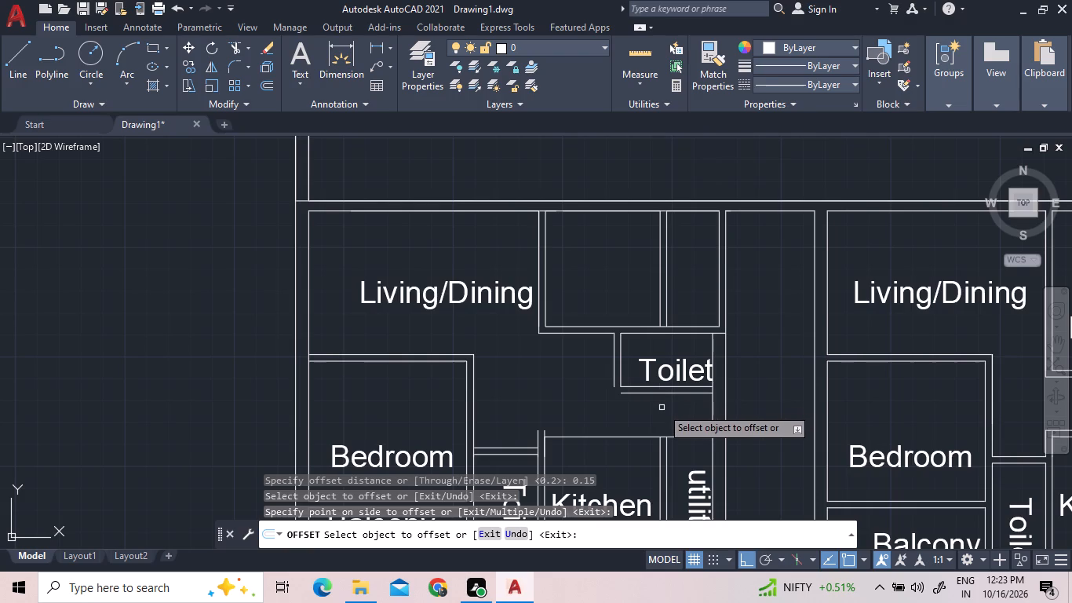
pyautogui.scroll(-1, 662, 407)
pyautogui.press('Escape')
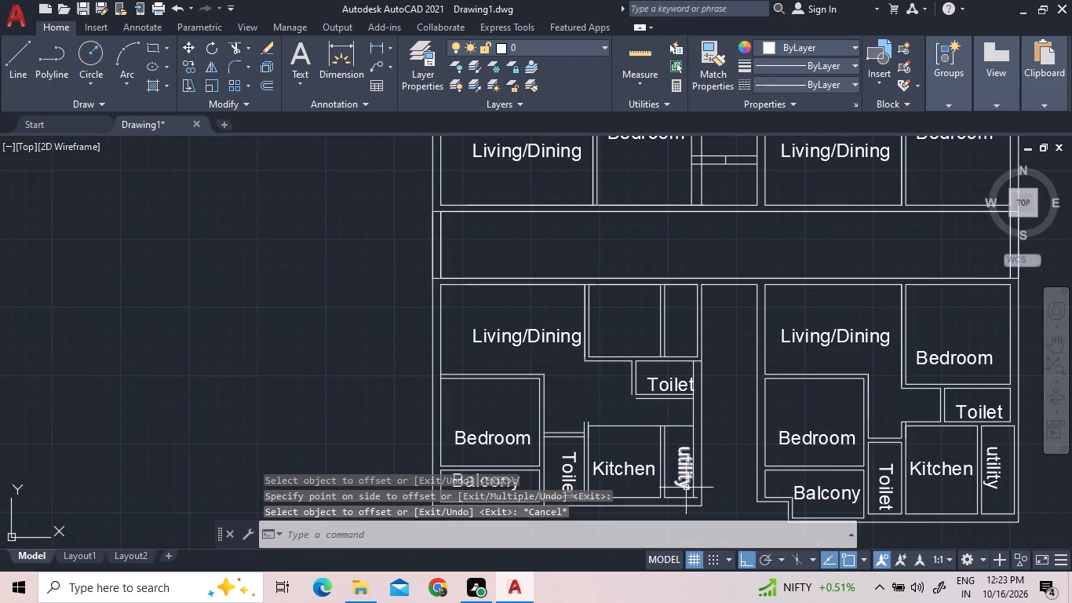
# Delete the Kitchen and utility labels, the partition between them and the horizontal wall line above them.
pyautogui.scroll(2, 686, 491)
pyautogui.click(698, 492)
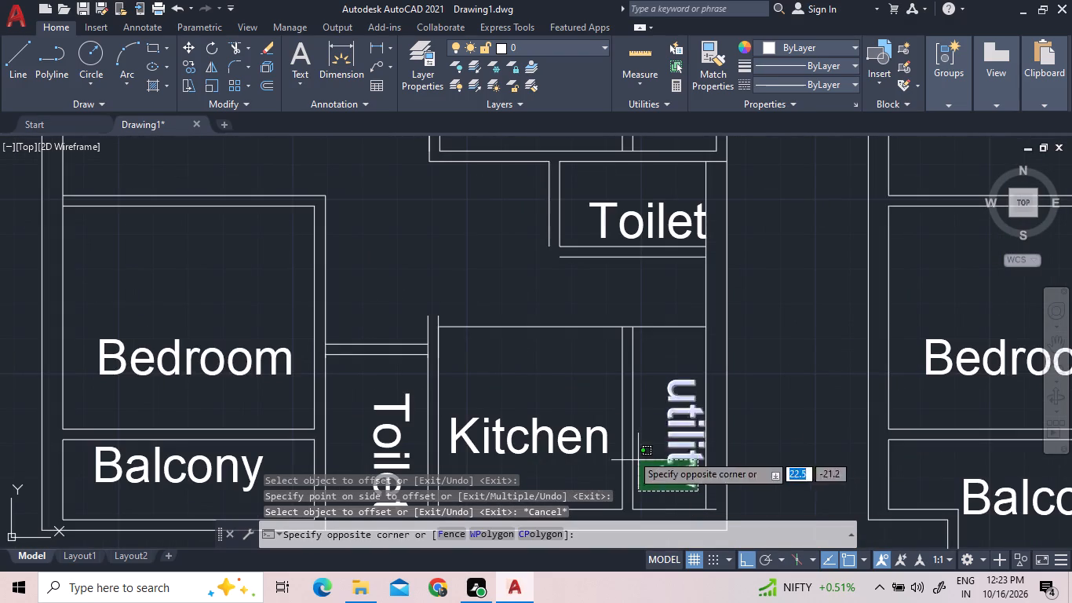
pyautogui.click(447, 301)
pyautogui.press('Delete')
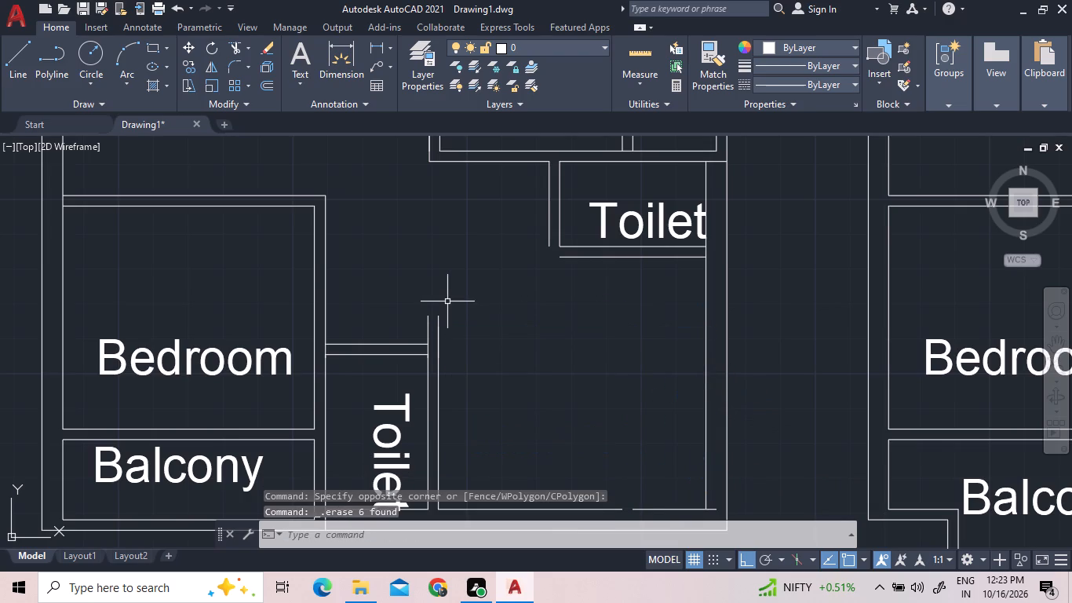
# Delete the short line overlapping the upper end of the vertical wall between the lower Toilet and the cleared Kitchen area.
pyautogui.scroll(1, 447, 301)
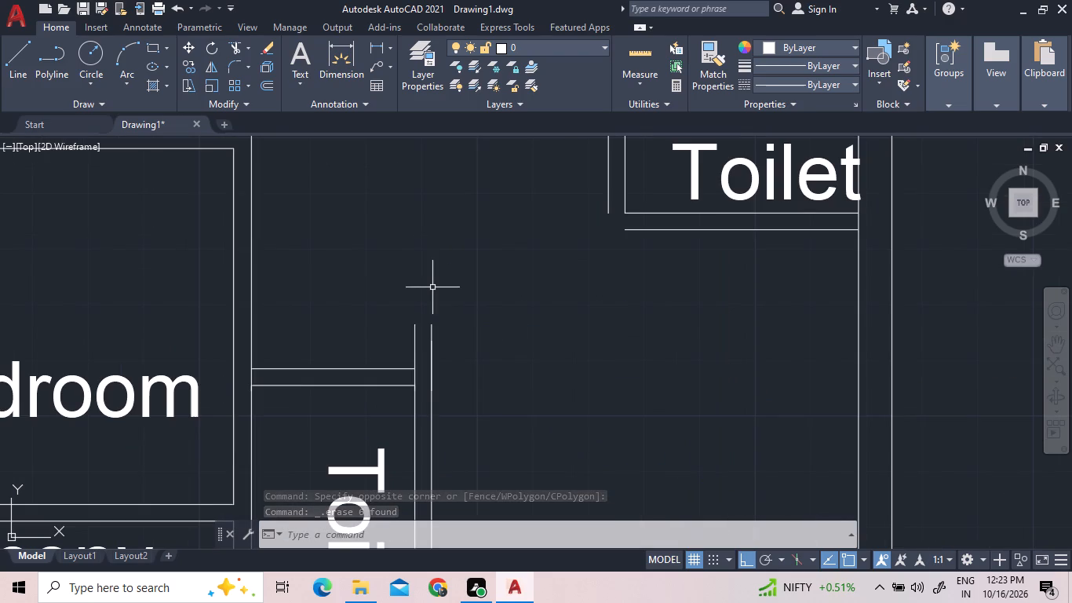
pyautogui.scroll(-2, 461, 280)
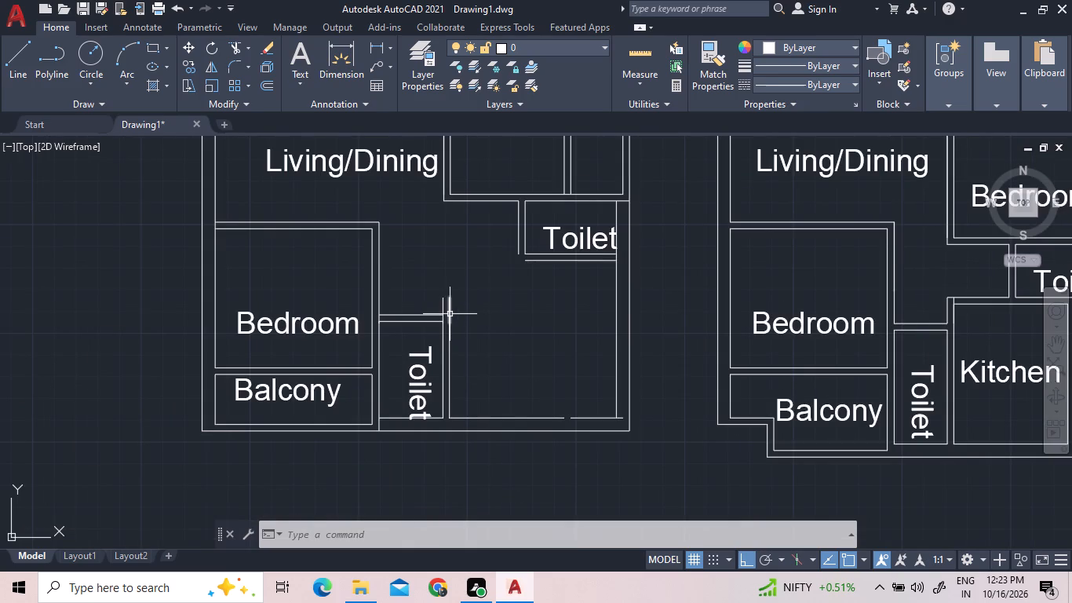
pyautogui.click(450, 314)
pyautogui.press('Delete')
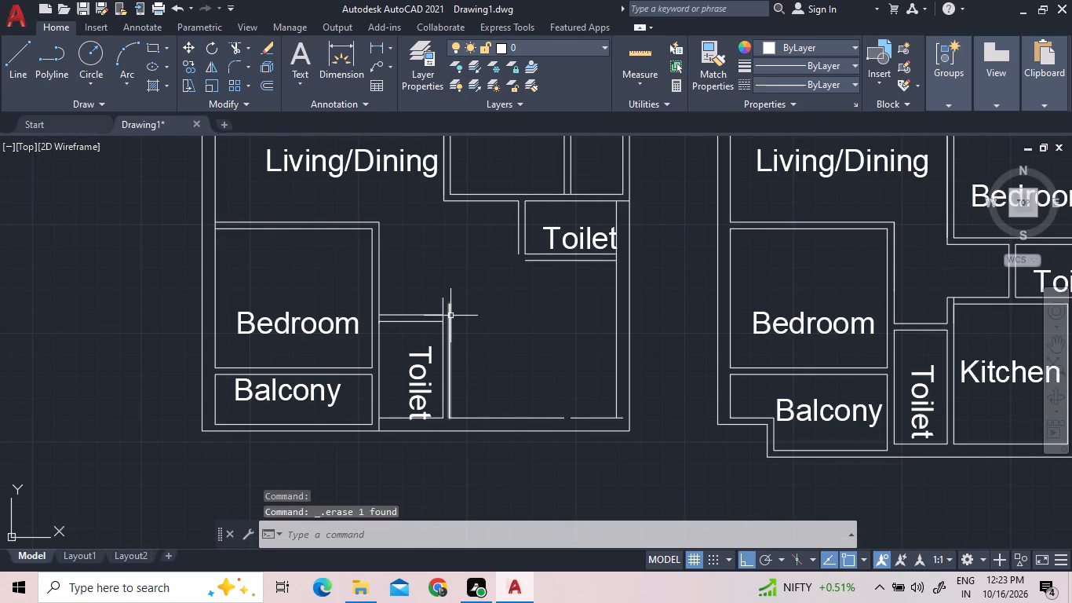
# Move the vertical Toilet label beside the Balcony about 0.4 straight up within its room.
pyautogui.click(424, 395)
pyautogui.rightClick(424, 395)
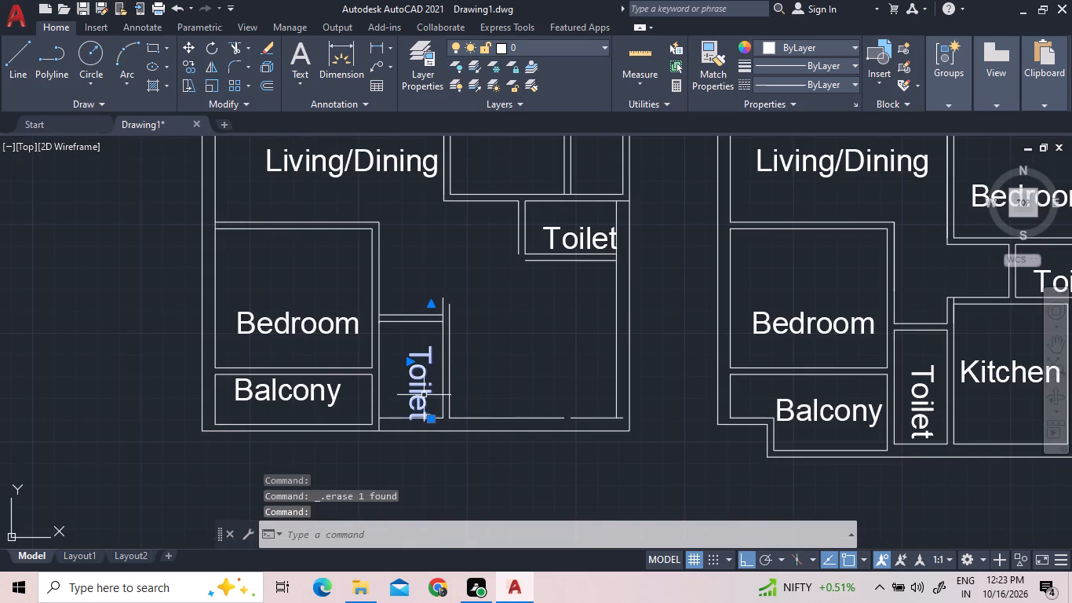
pyautogui.click(473, 307)
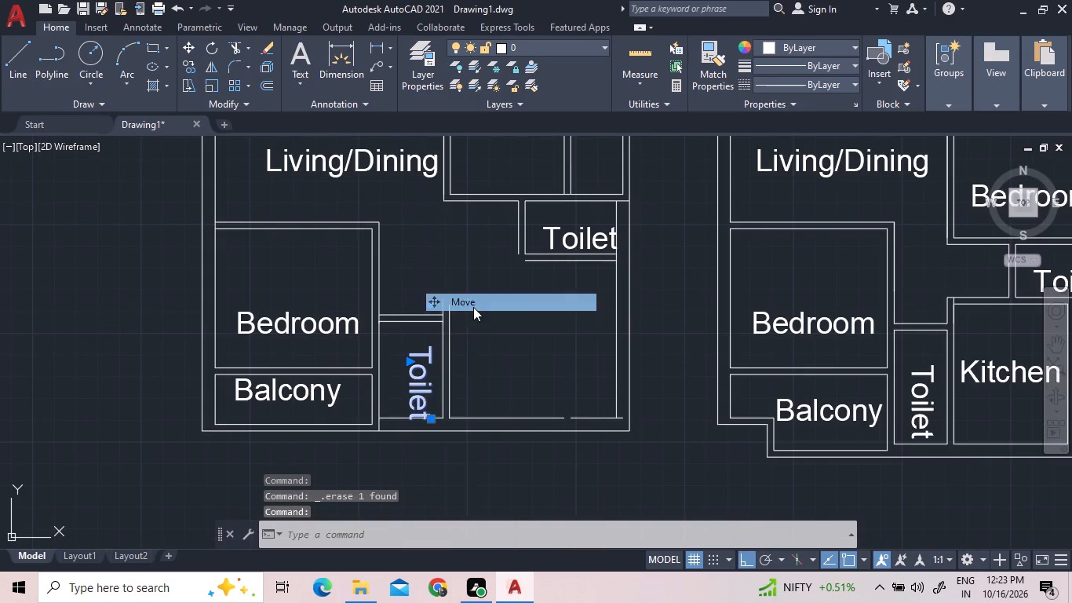
pyautogui.click(418, 381)
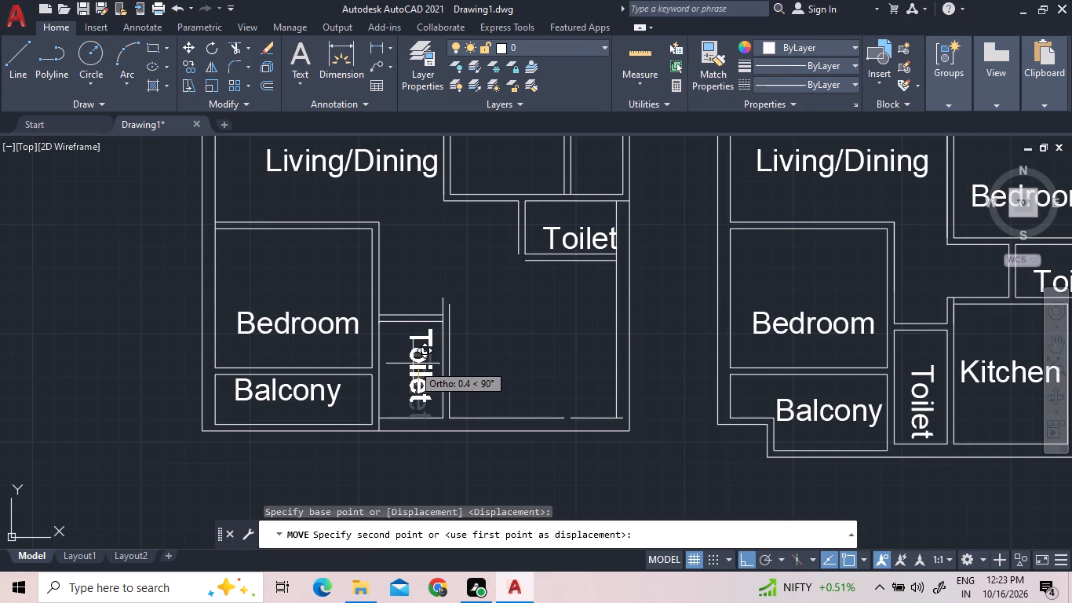
pyautogui.click(413, 364)
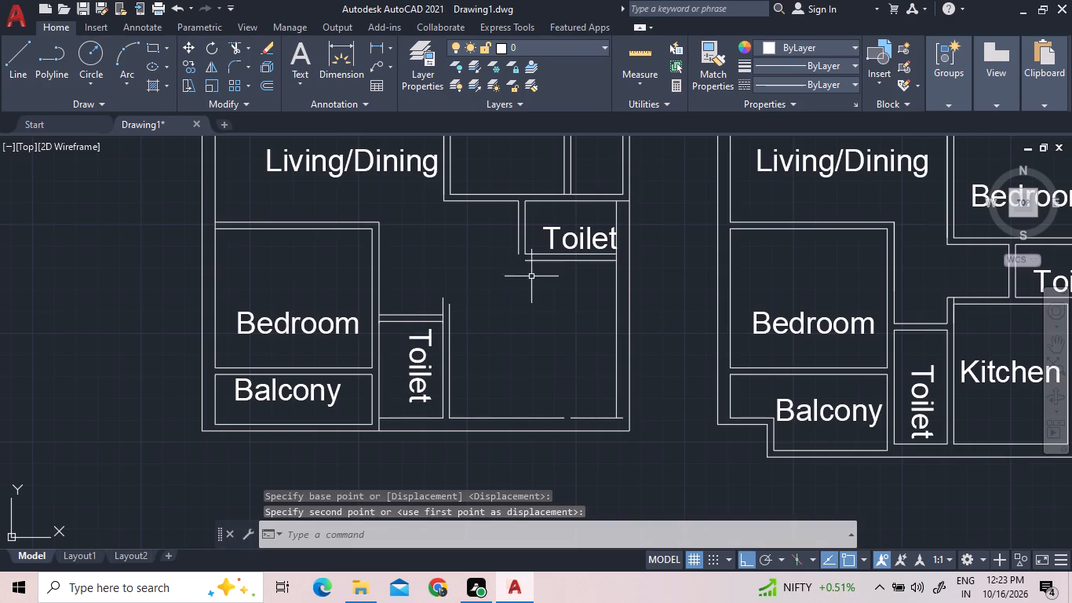
# Join the two collinear line segments of the cleared Kitchen area's bottom wall into one line.
pyautogui.click(552, 417)
pyautogui.click(587, 418)
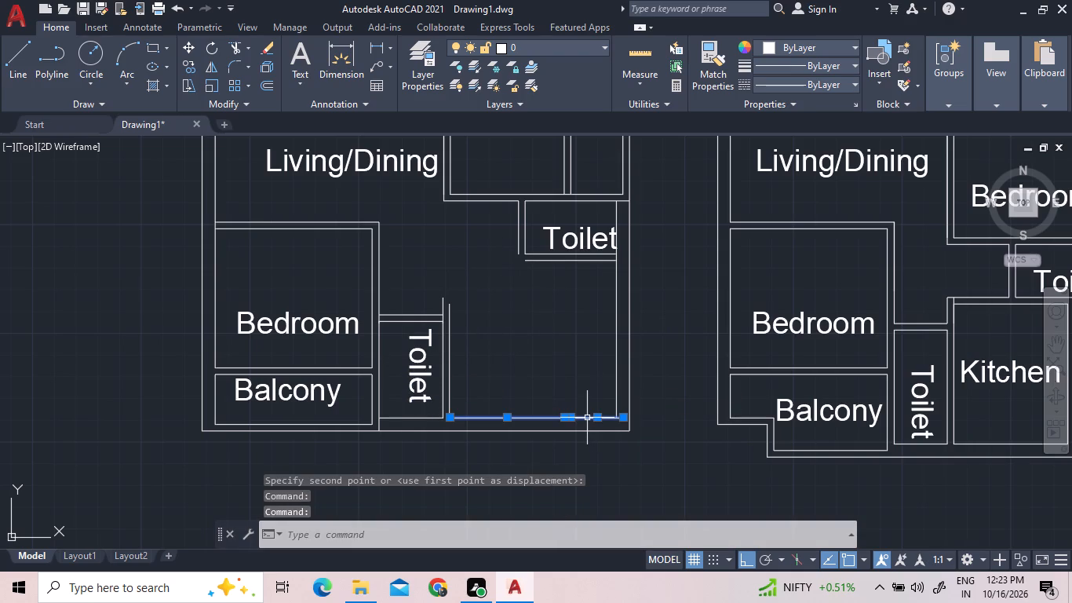
pyautogui.write('j')
pyautogui.press('space')
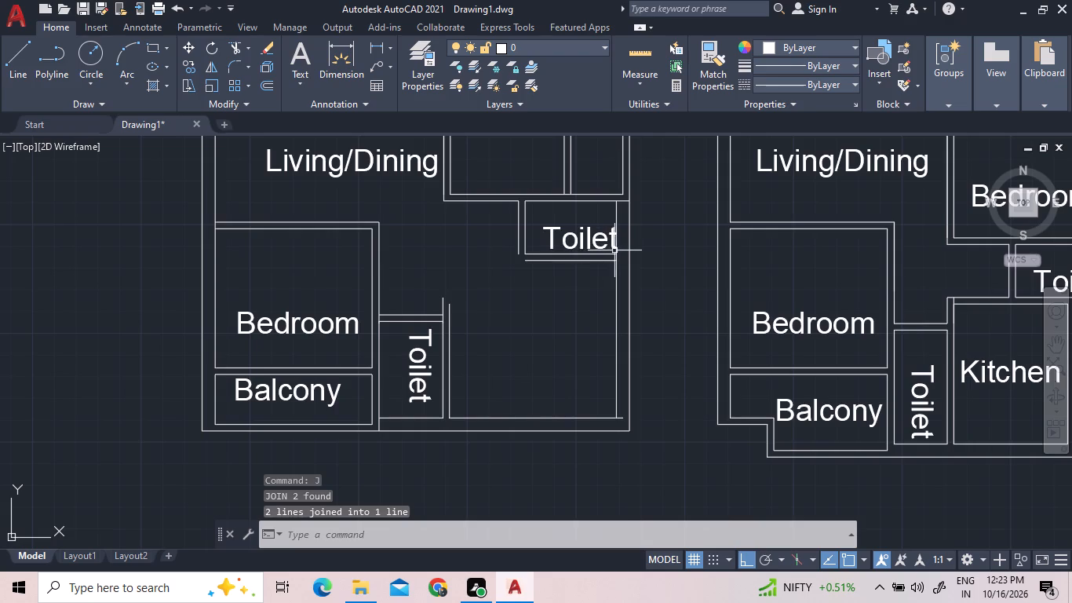
# Trim the vertical wall line between the two horizontal wall lines below the upper Toilet at its outer corner.
pyautogui.scroll(2, 614, 250)
pyautogui.write('tr')
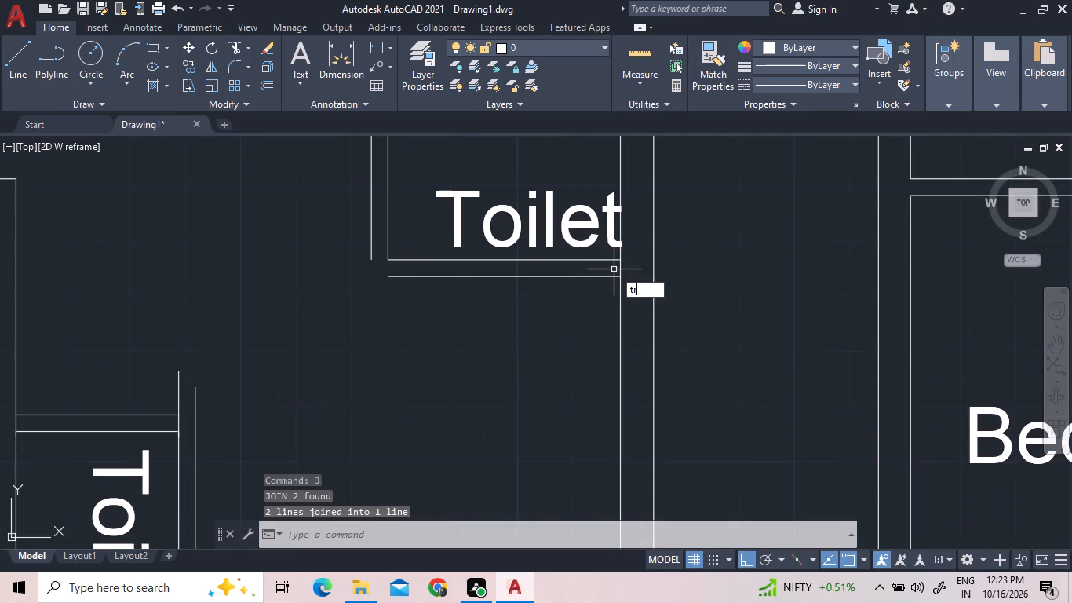
pyautogui.press('space')
pyautogui.press('space')
pyautogui.click(625, 269)
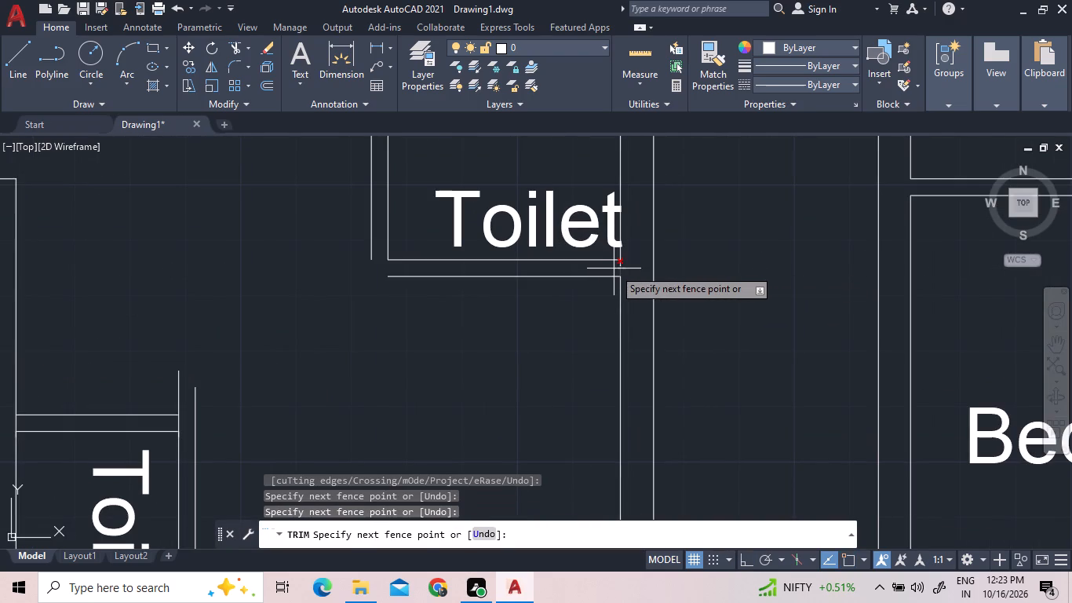
pyautogui.click(614, 269)
pyautogui.scroll(-2, 669, 262)
pyautogui.scroll(3, 655, 260)
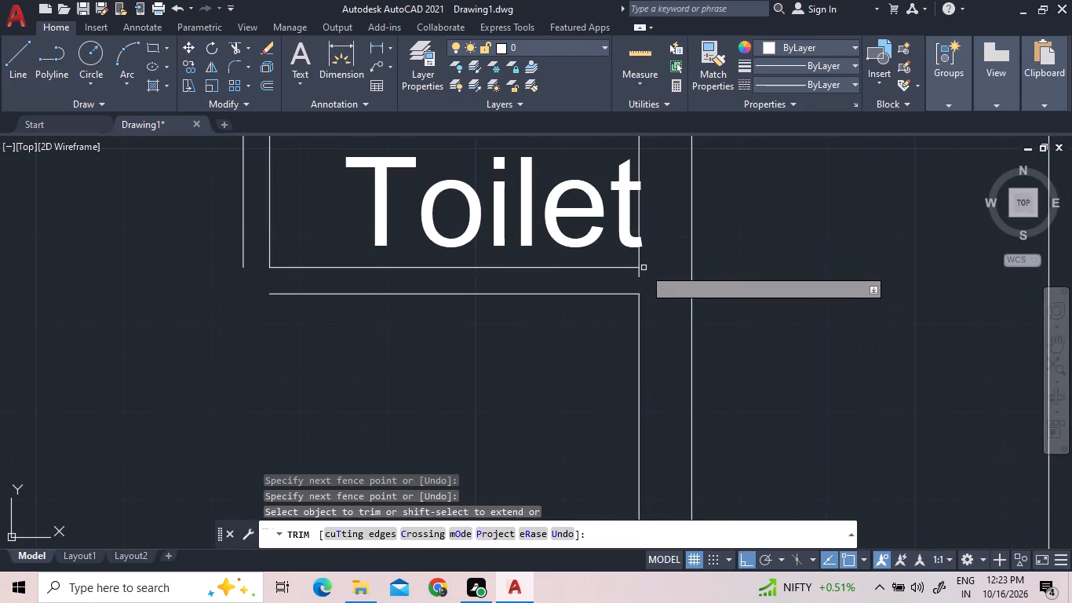
pyautogui.click(640, 270)
pyautogui.scroll(-3, 657, 294)
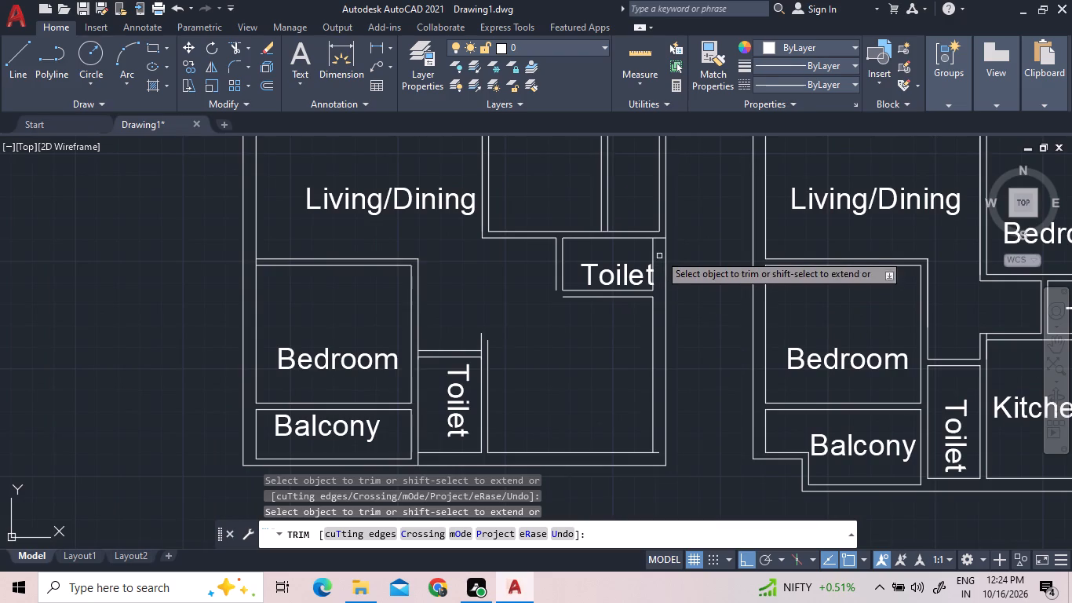
pyautogui.scroll(2, 642, 229)
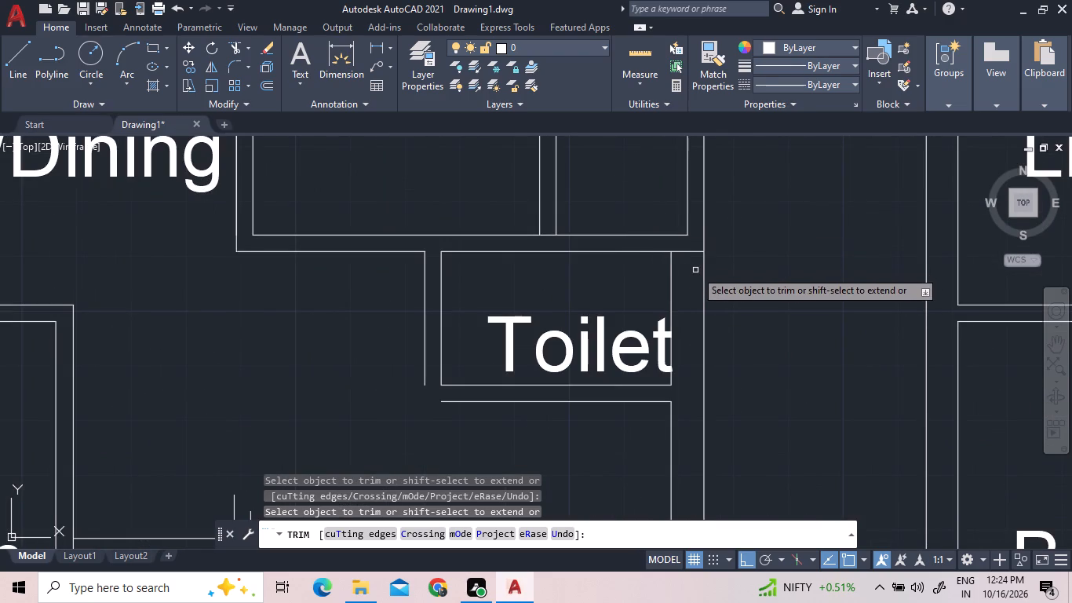
pyautogui.scroll(-1, 695, 270)
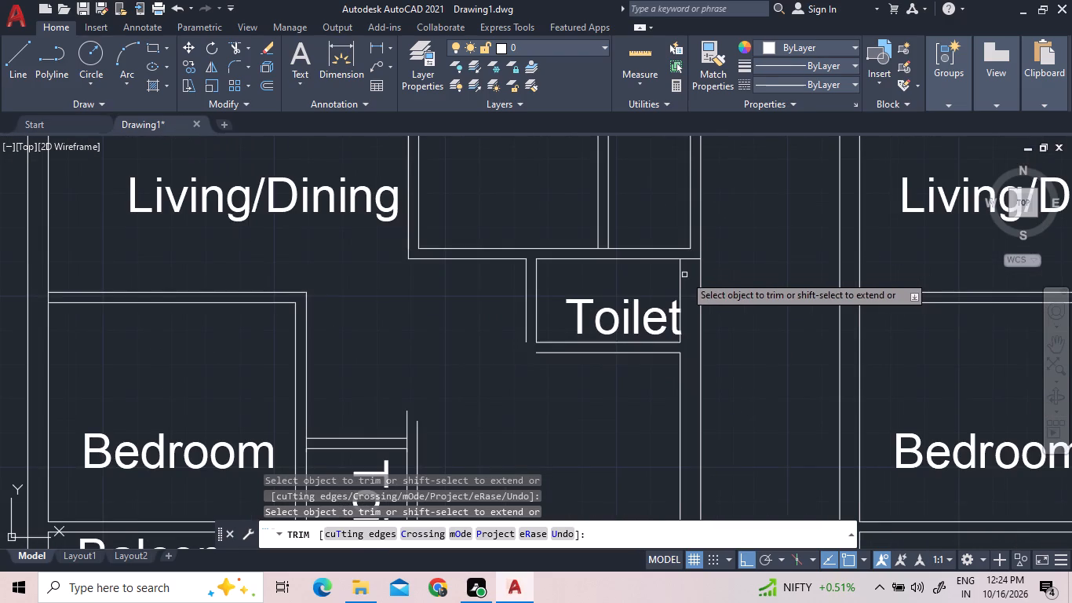
pyautogui.press('Escape')
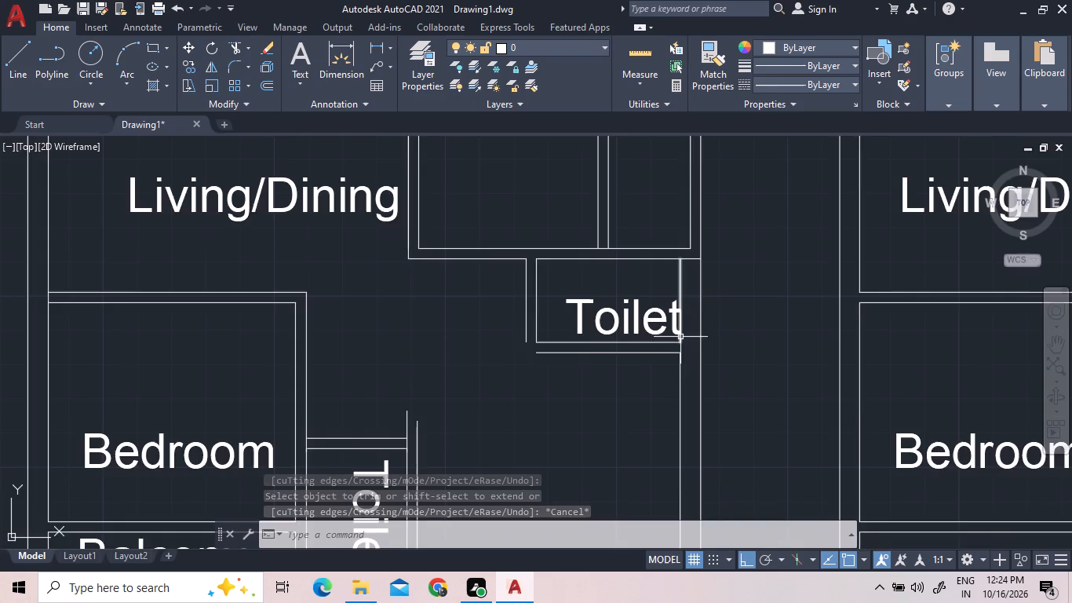
# Delete the lower of the two horizontal wall lines below the upper Toilet.
pyautogui.scroll(-3, 680, 336)
pyautogui.scroll(2, 669, 404)
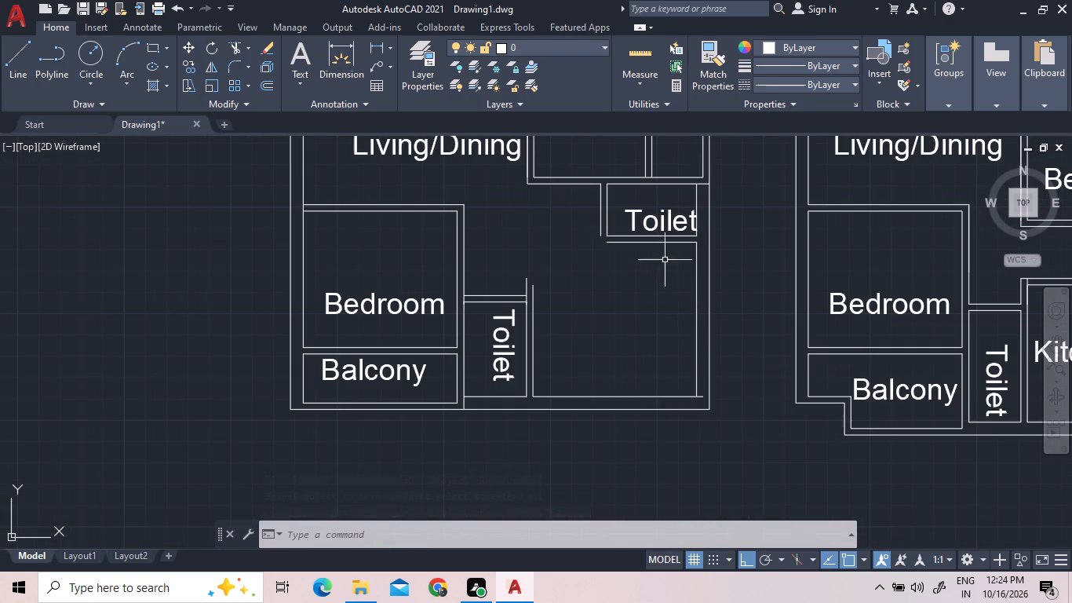
pyautogui.click(662, 241)
pyautogui.press('BackSpace')
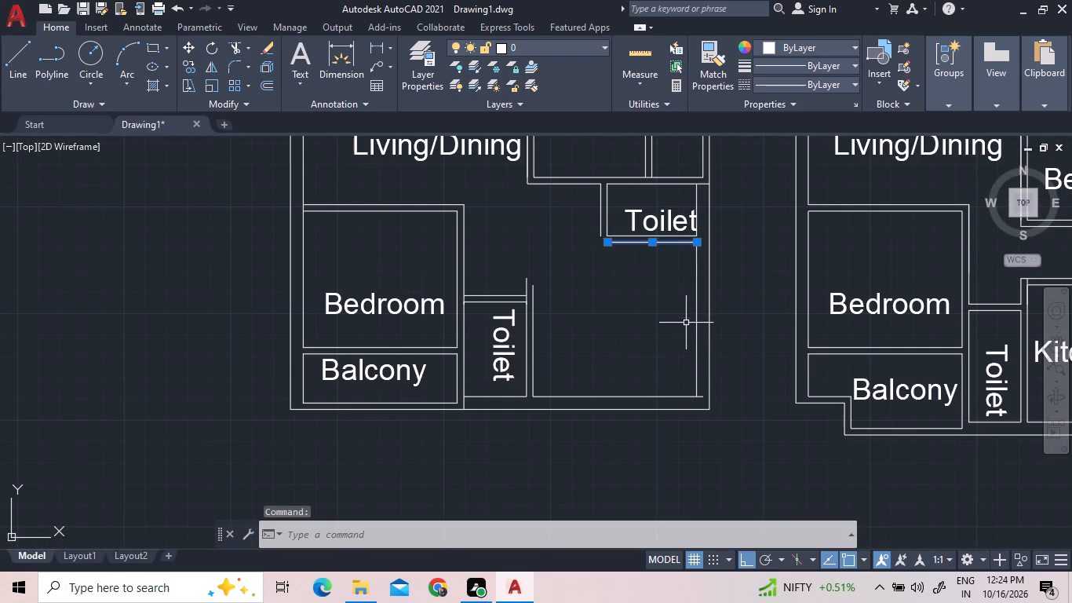
pyautogui.press('Delete')
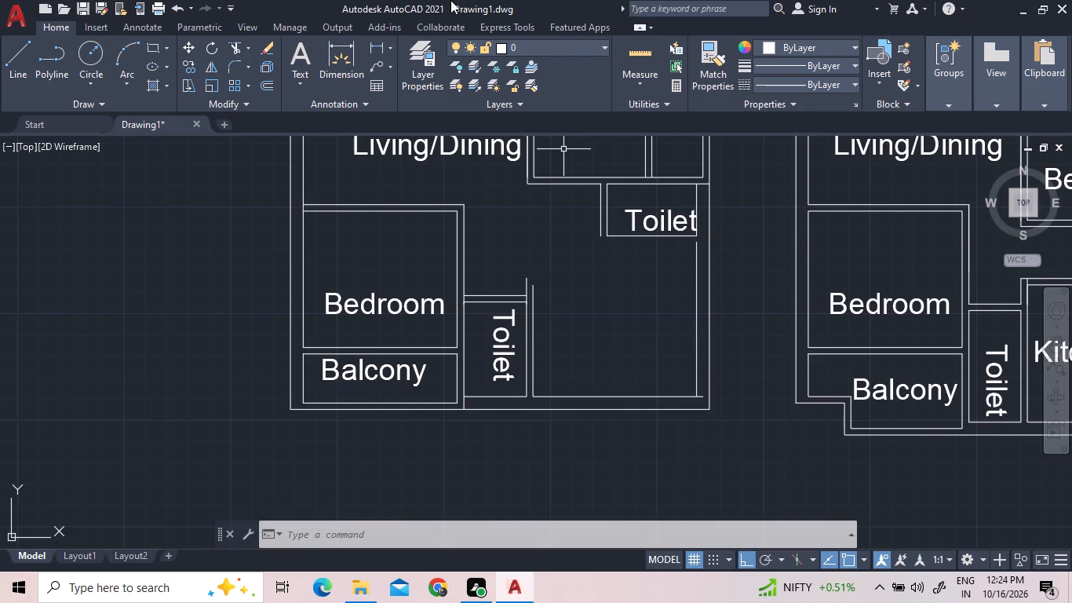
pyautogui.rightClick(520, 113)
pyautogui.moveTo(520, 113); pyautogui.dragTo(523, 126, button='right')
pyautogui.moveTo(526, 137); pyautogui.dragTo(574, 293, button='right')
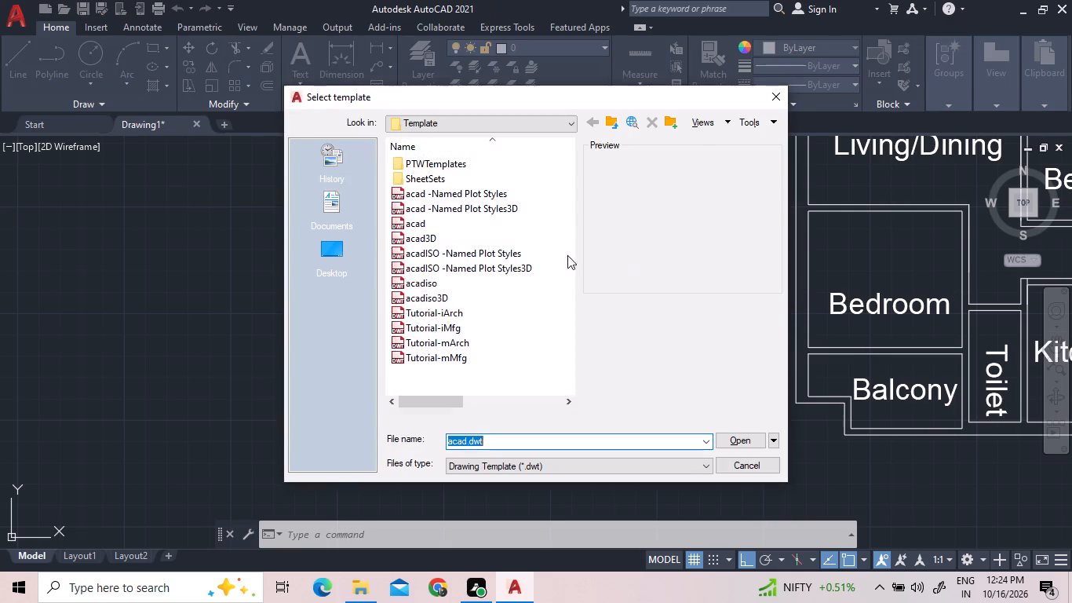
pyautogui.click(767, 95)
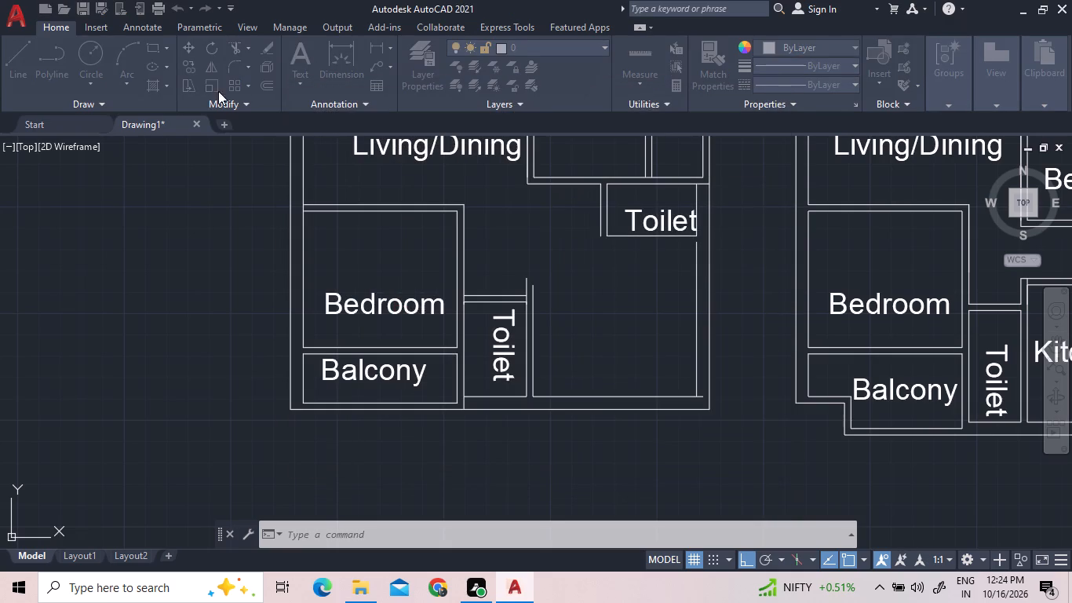
# Trim the bottom wall line's overhang past the inner vertical wall line at the cleared room's lower outer corner.
pyautogui.click(234, 51)
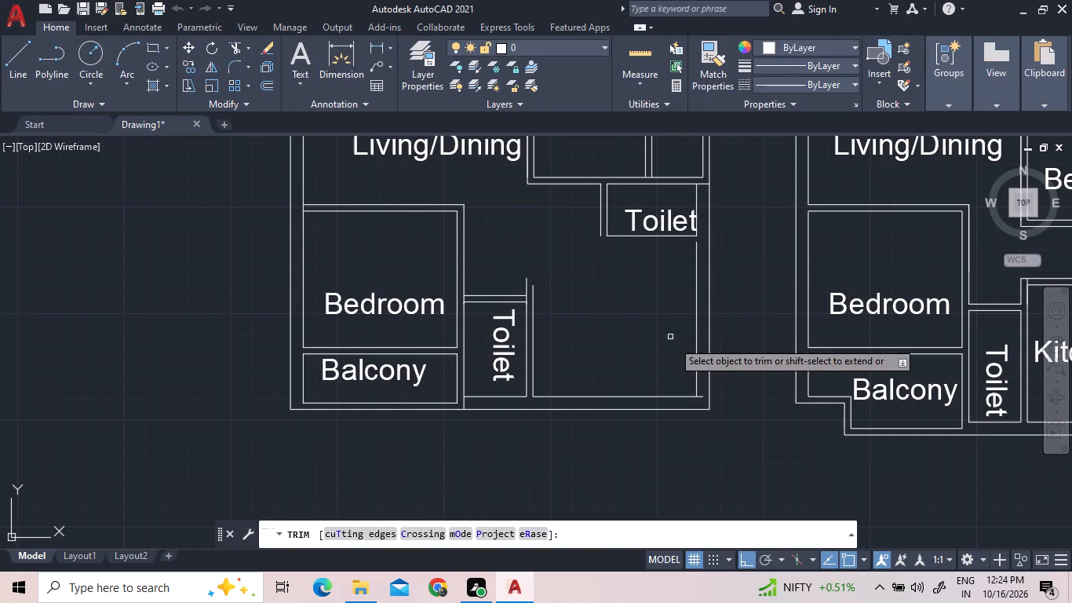
pyautogui.scroll(3, 701, 387)
pyautogui.click(698, 448)
pyautogui.click(702, 424)
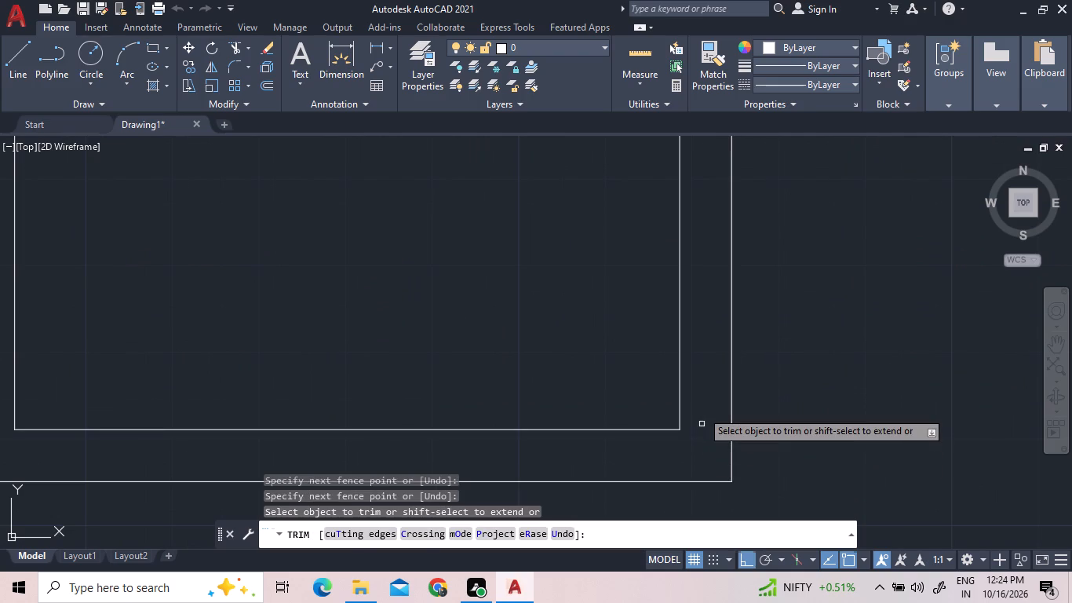
pyautogui.rightClick(702, 407)
pyautogui.click(740, 167)
# Offset the cleared room's bottom inner wall line upward by 3.25.
pyautogui.scroll(-2, 676, 226)
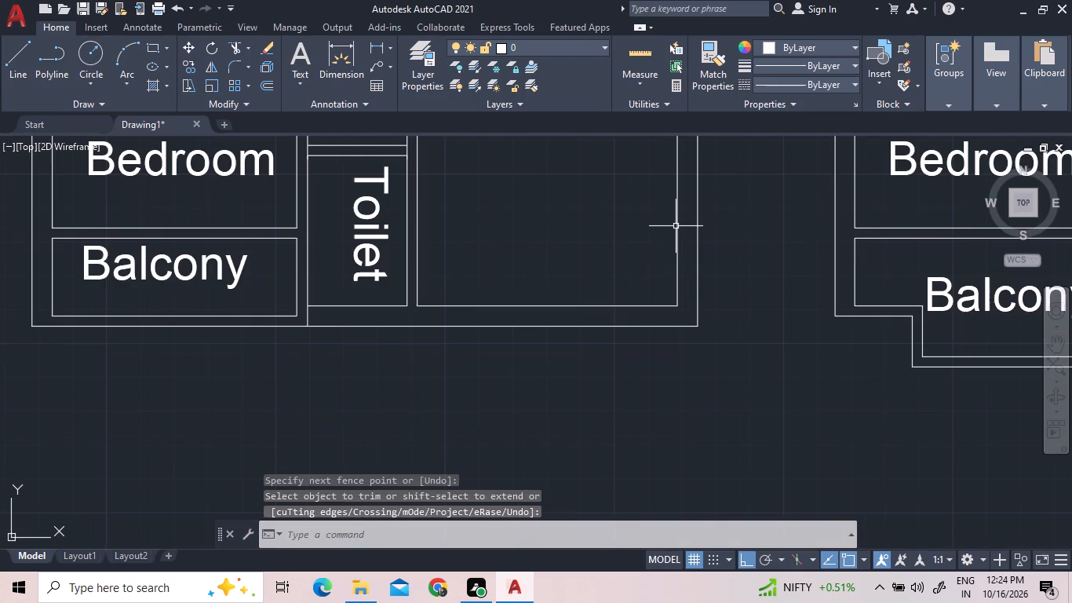
pyautogui.press('o')
pyautogui.press('space')
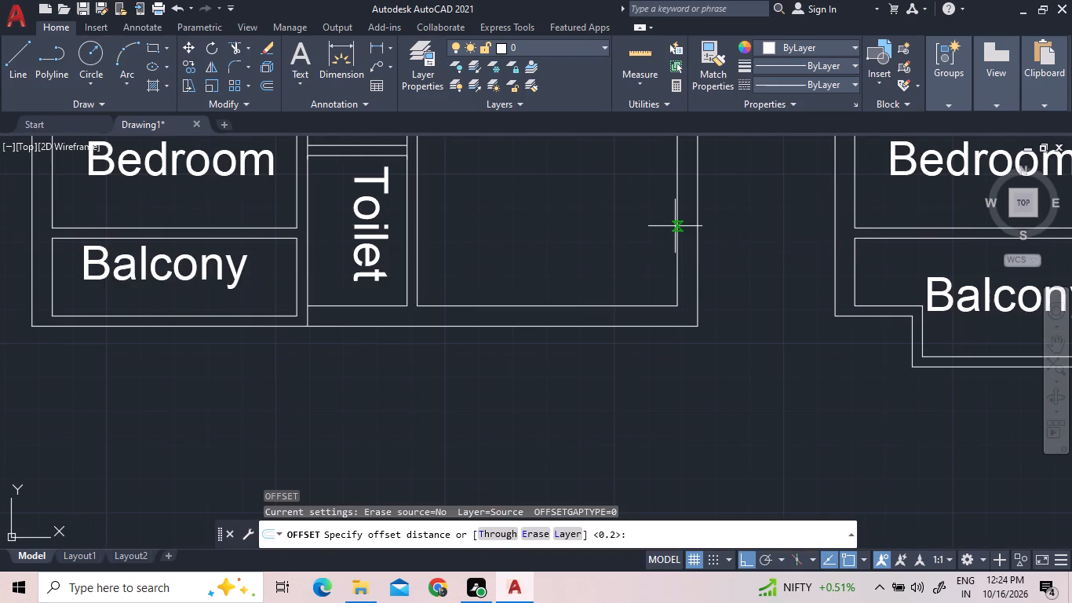
pyautogui.write('3.25')
pyautogui.press('Return')
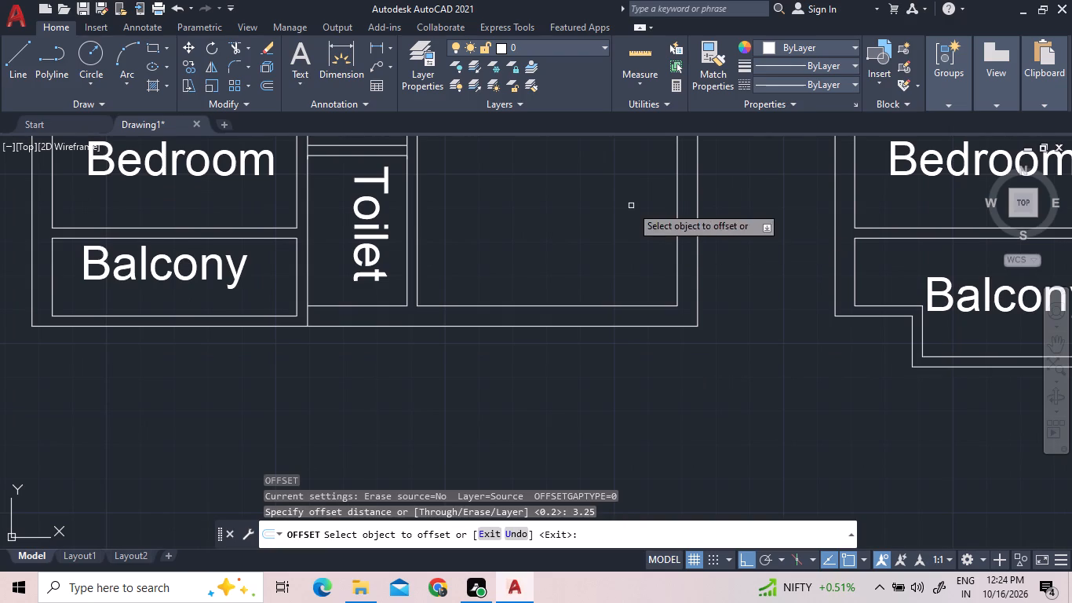
pyautogui.click(563, 305)
pyautogui.click(577, 210)
pyautogui.scroll(-2, 577, 210)
pyautogui.moveTo(578, 206); pyautogui.dragTo(567, 312, button='middle')
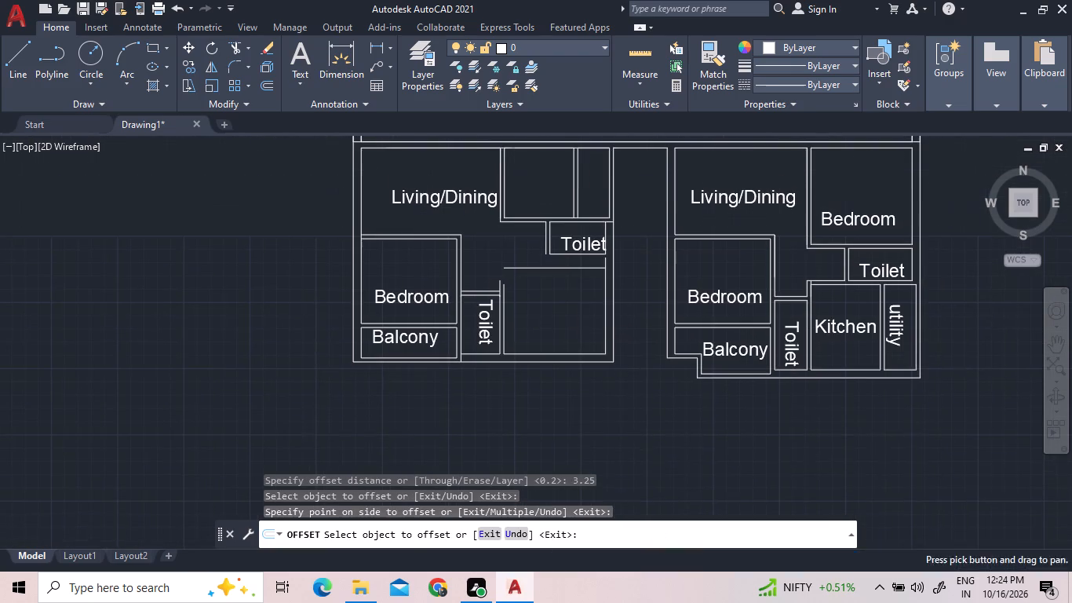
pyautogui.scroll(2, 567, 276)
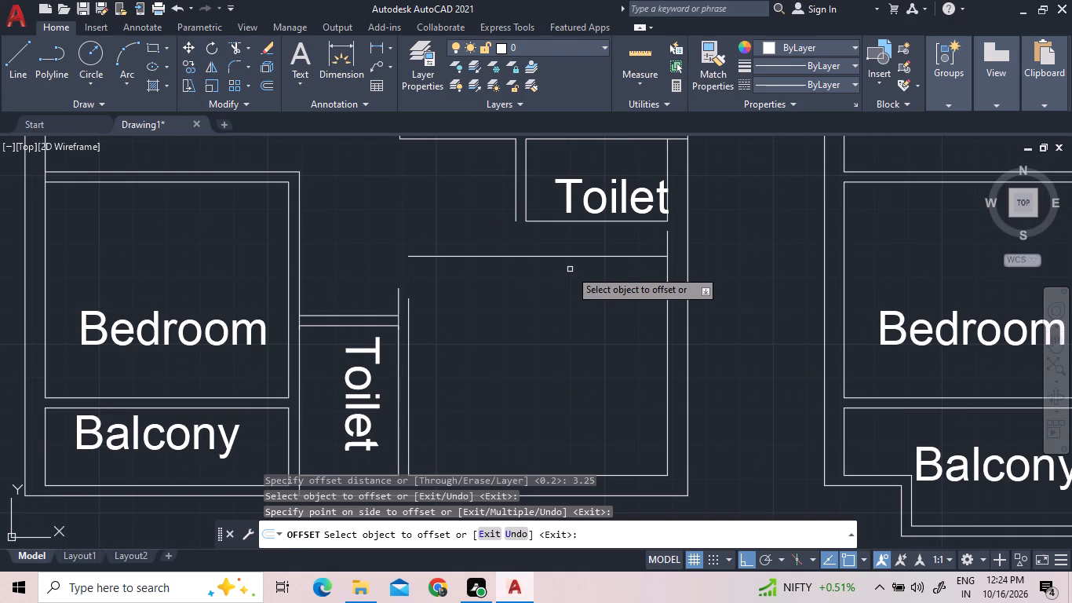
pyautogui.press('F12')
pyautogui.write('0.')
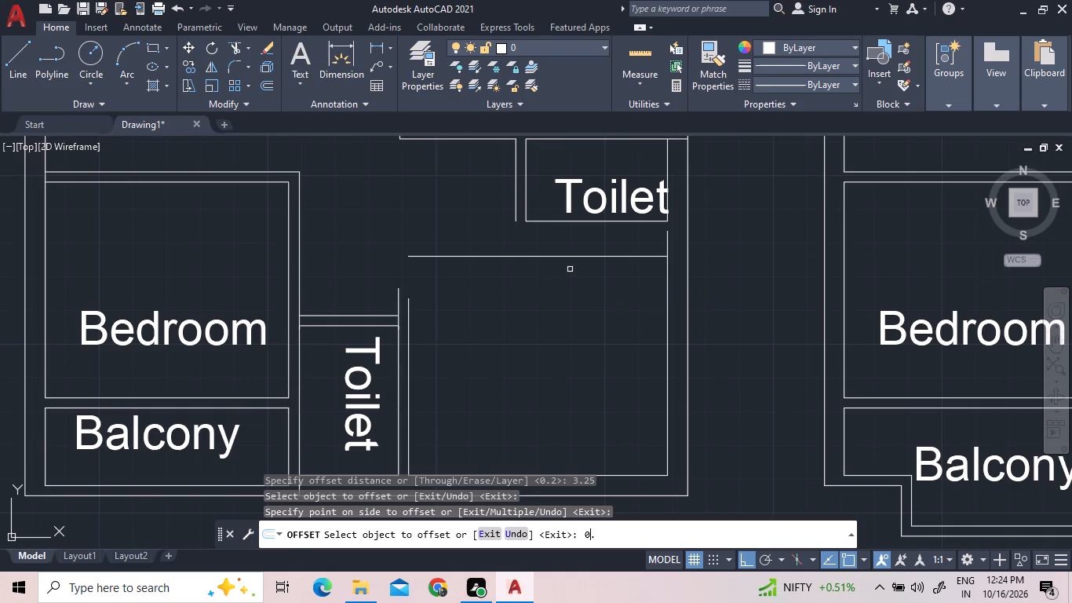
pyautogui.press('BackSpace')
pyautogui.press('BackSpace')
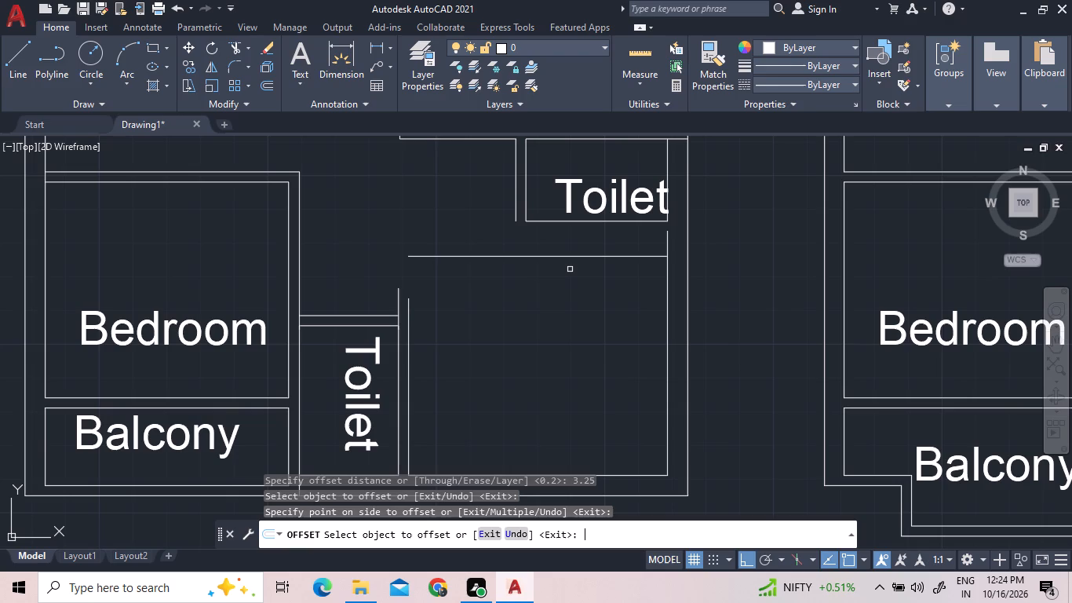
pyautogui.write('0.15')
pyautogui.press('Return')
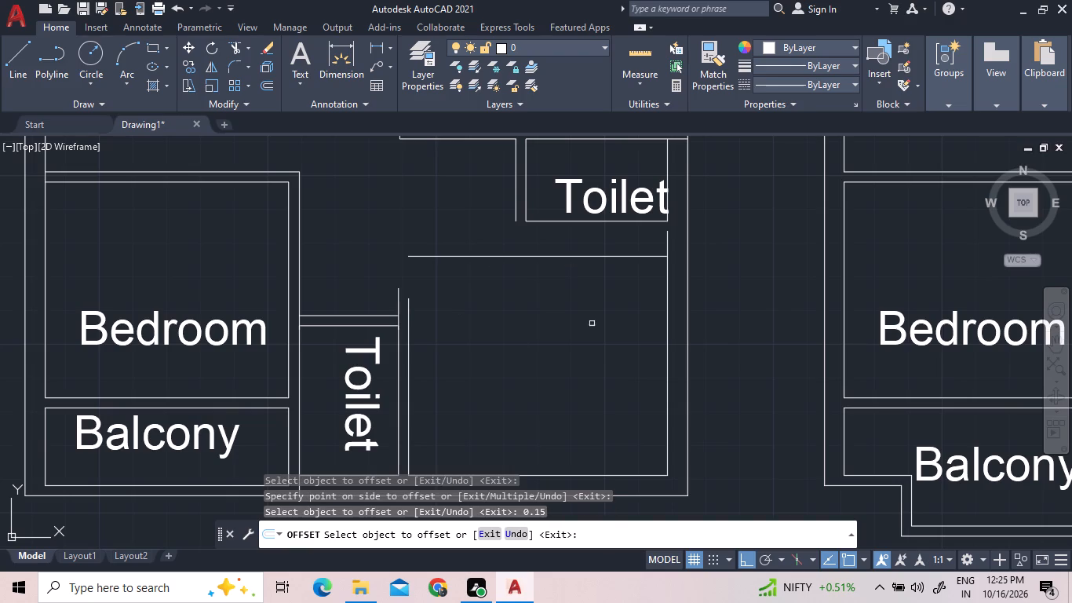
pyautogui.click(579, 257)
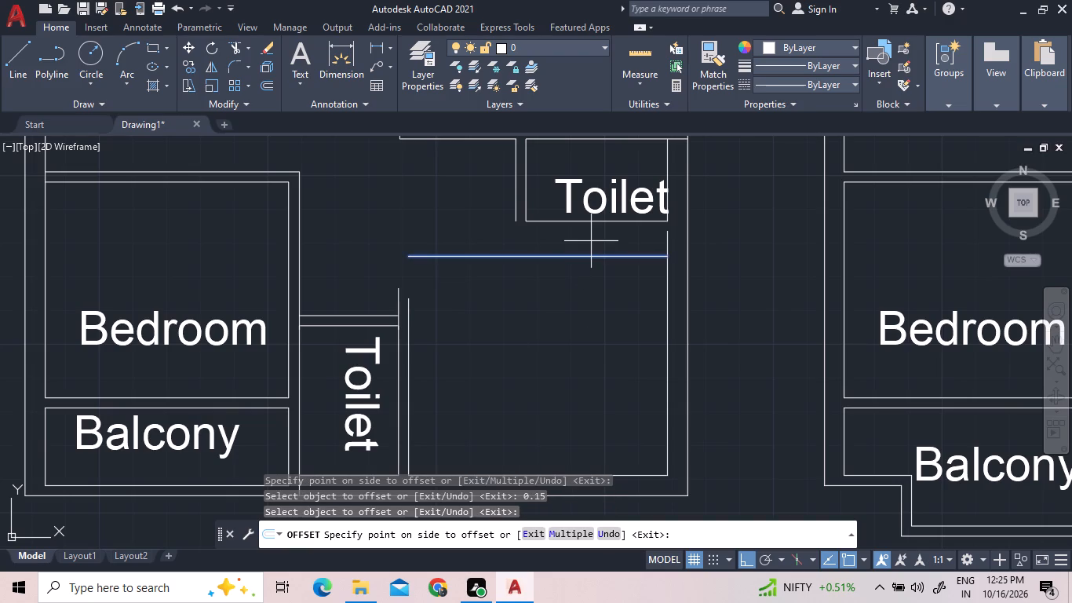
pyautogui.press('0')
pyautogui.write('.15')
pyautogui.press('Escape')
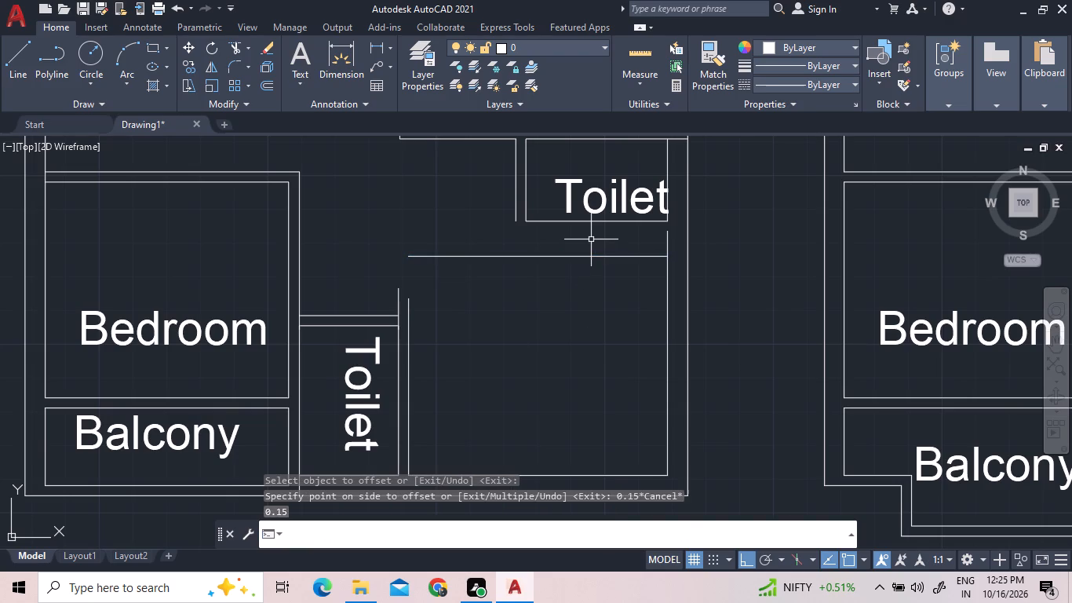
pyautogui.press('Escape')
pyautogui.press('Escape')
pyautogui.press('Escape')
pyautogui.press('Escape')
# Offset the cleared room's new upper horizontal line by 0.15 towards the Toilet above it.
pyautogui.write('o')
pyautogui.press('space')
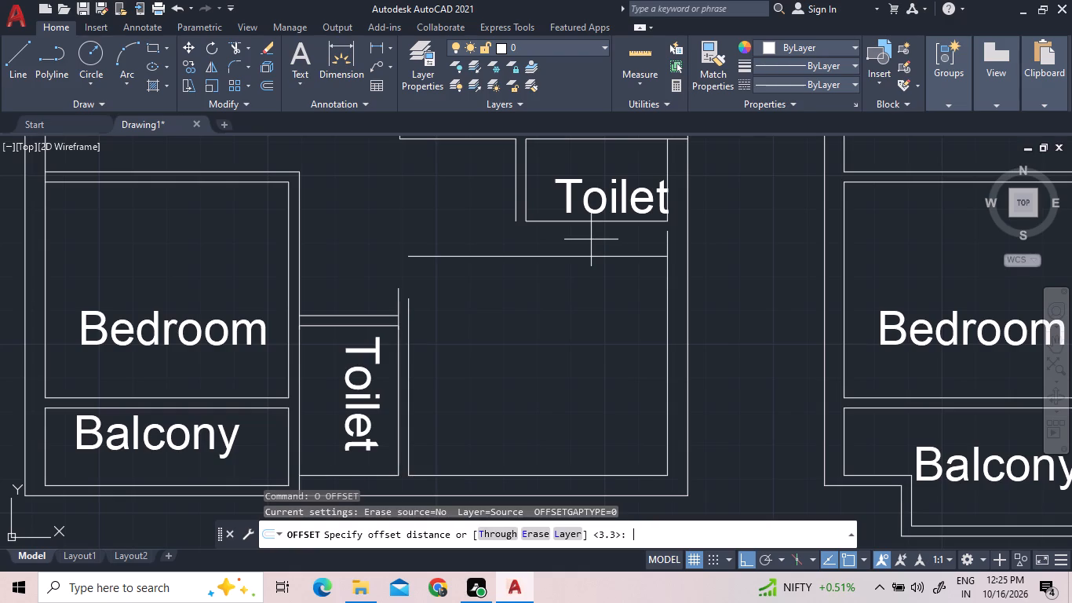
pyautogui.write('0.15')
pyautogui.press('Return')
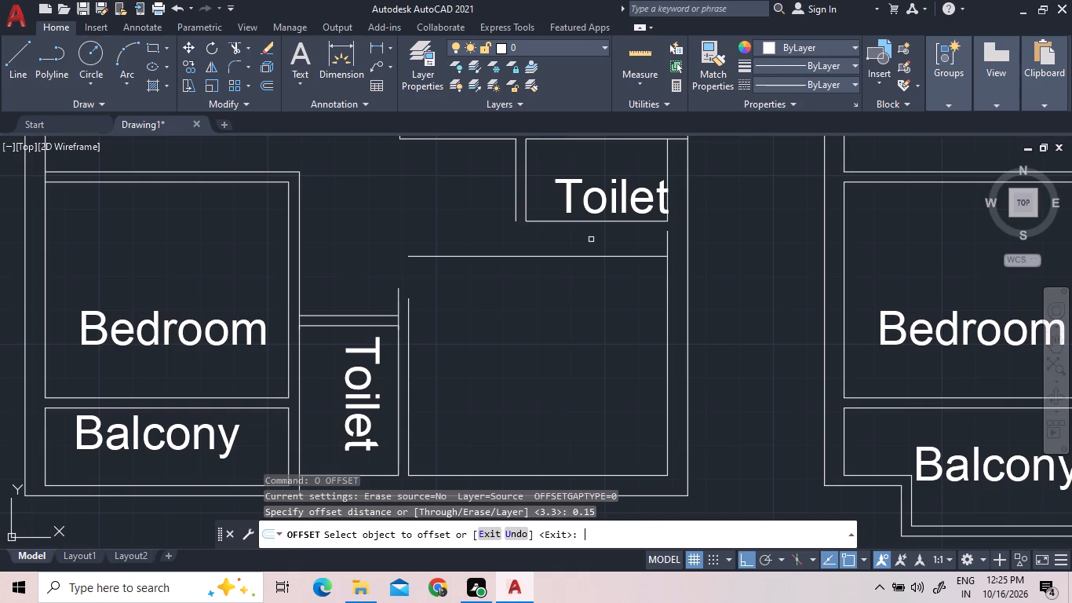
pyautogui.click(603, 257)
pyautogui.click(602, 235)
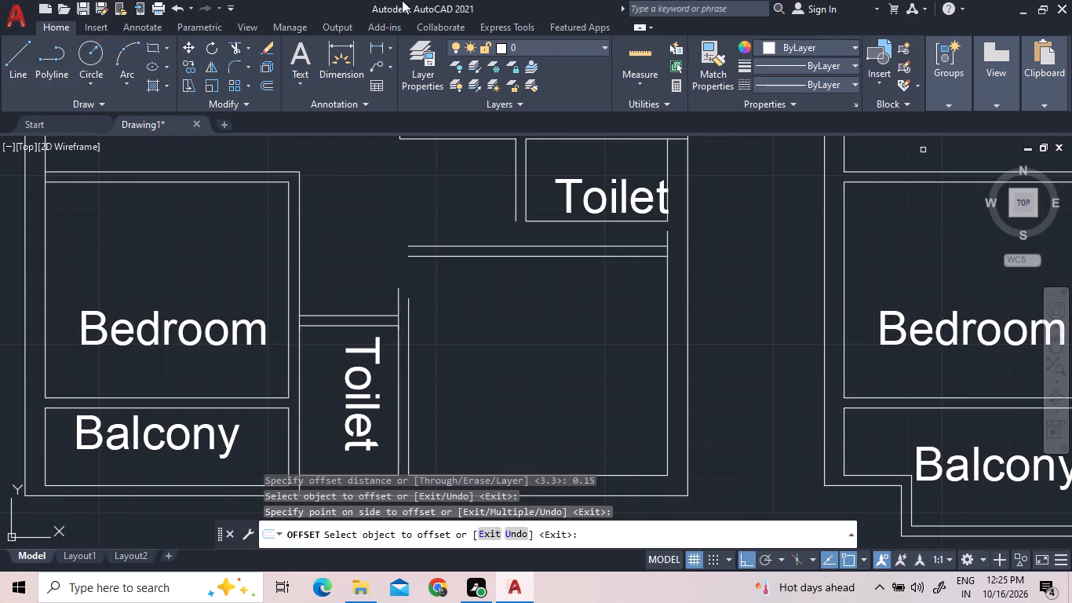
# Measure the inner width and height of the cleared room with the quick measure tool.
pyautogui.click(655, 61)
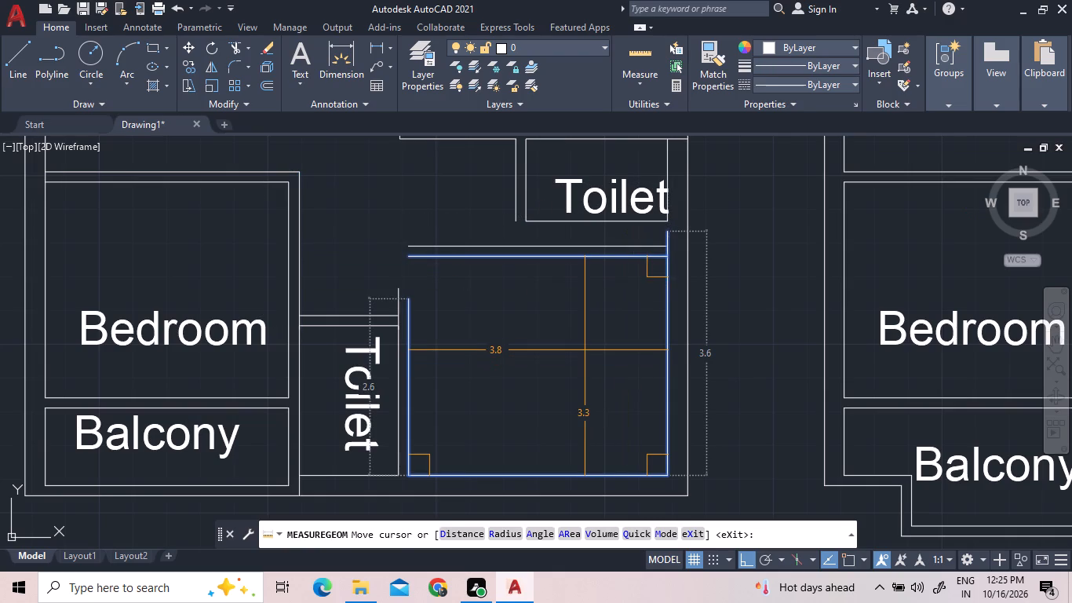
pyautogui.press('Escape')
pyautogui.press('Escape')
pyautogui.press('Escape')
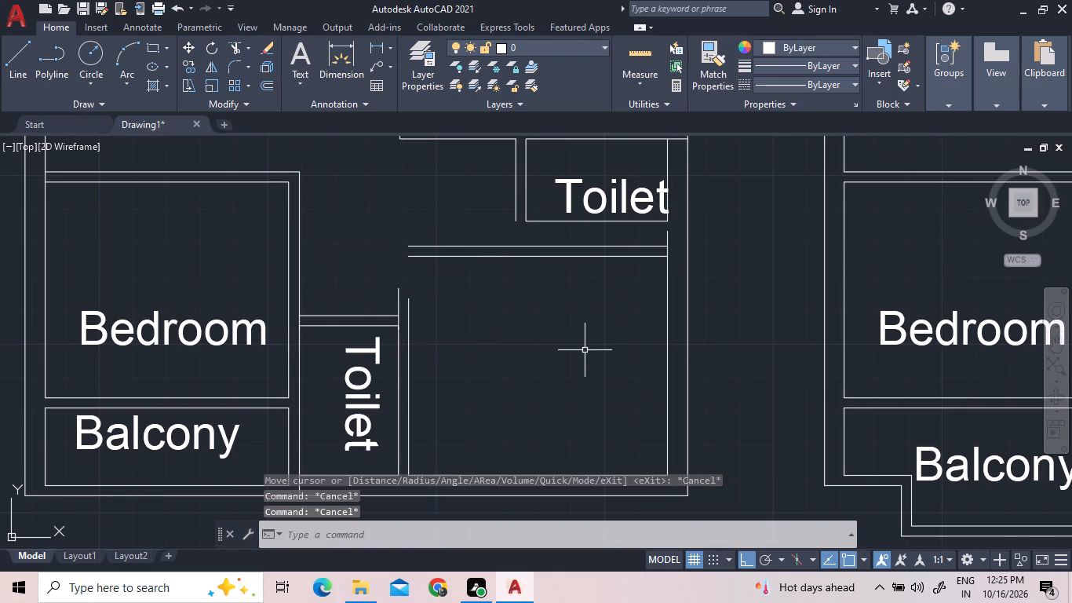
# Begin a crossing selection over the new horizontal wall lines below the upper Toilet.
pyautogui.click(602, 273)
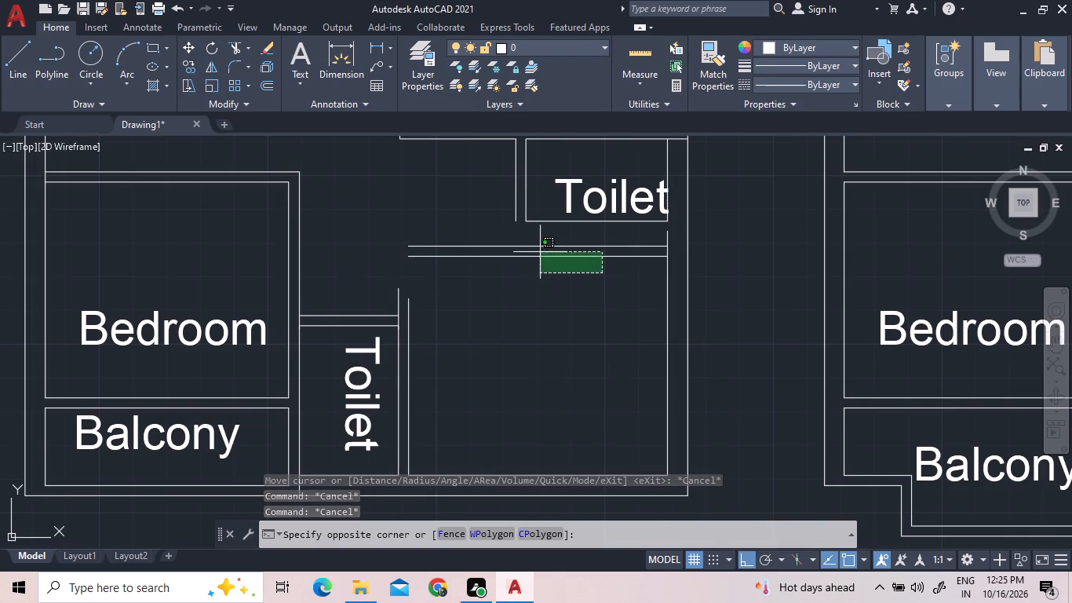